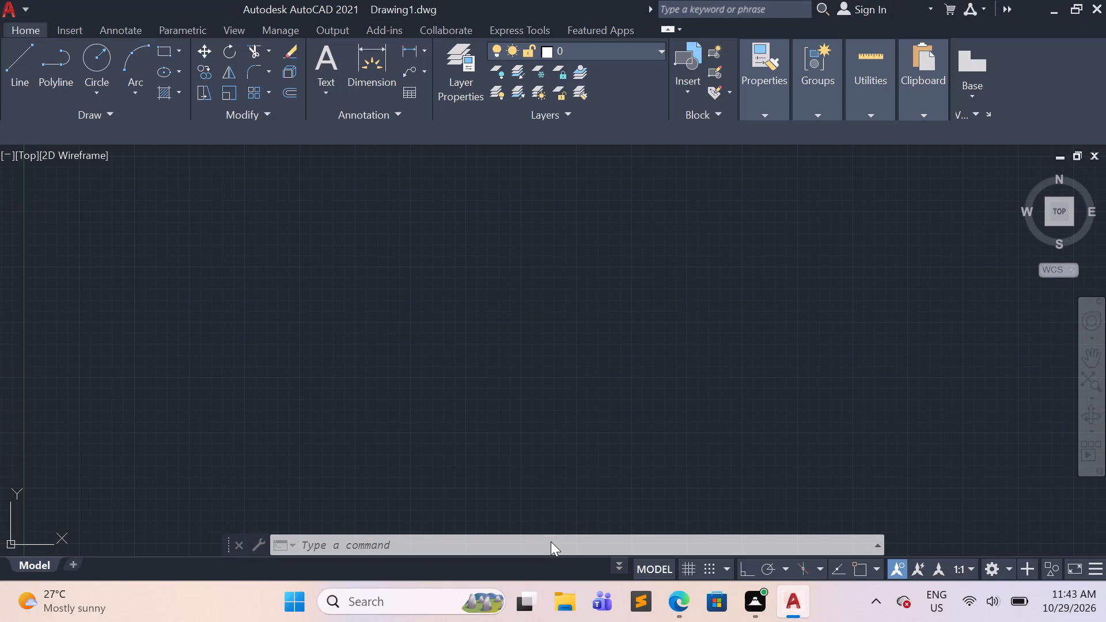
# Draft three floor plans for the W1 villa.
# Set the drawing units to Engineering length type with 0'-0" precision.
pyautogui.click(551, 541)
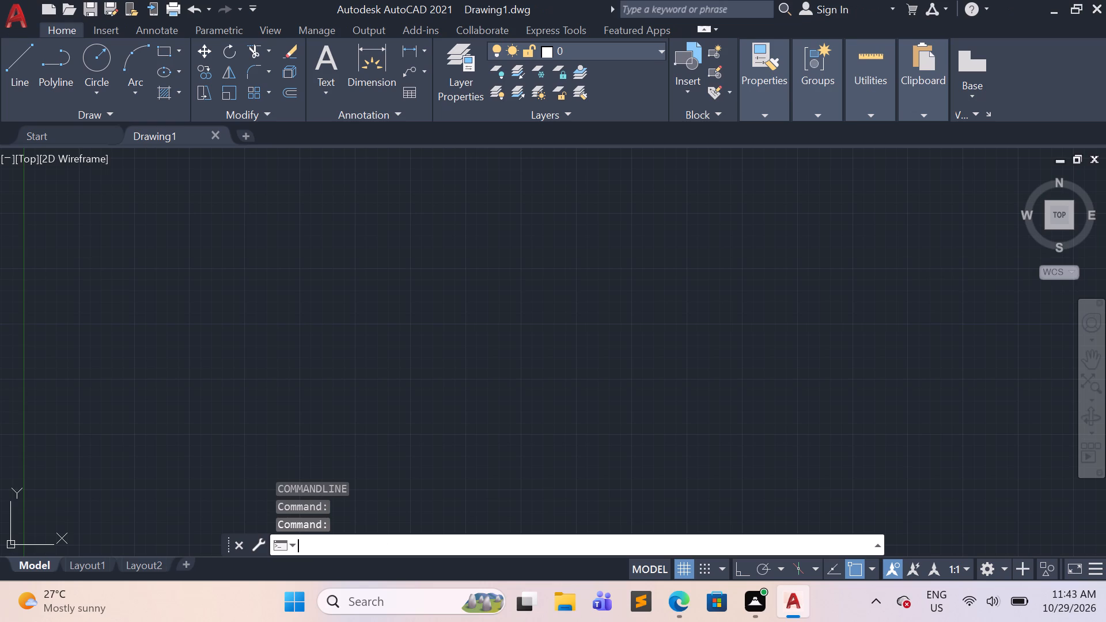
pyautogui.write('un')
pyautogui.click(535, 536)
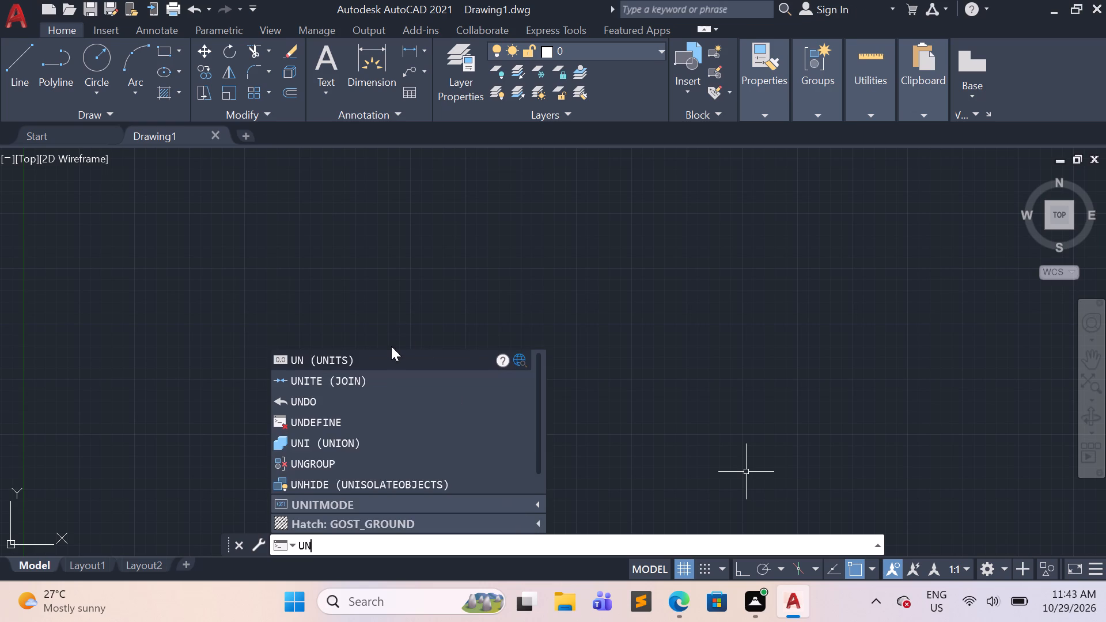
pyautogui.click(392, 355)
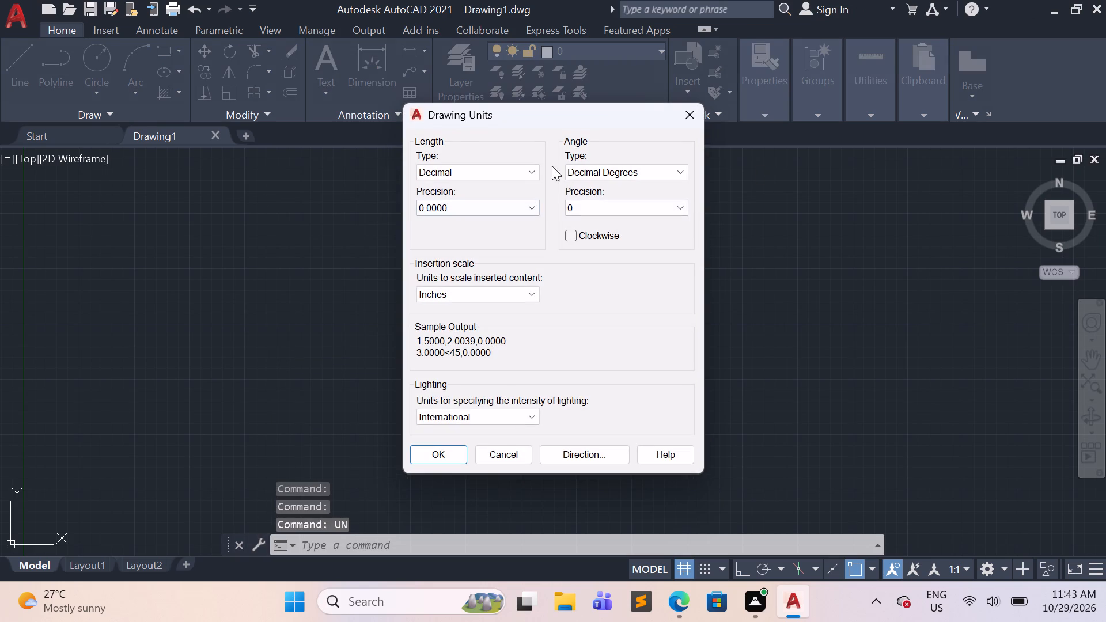
pyautogui.click(535, 174)
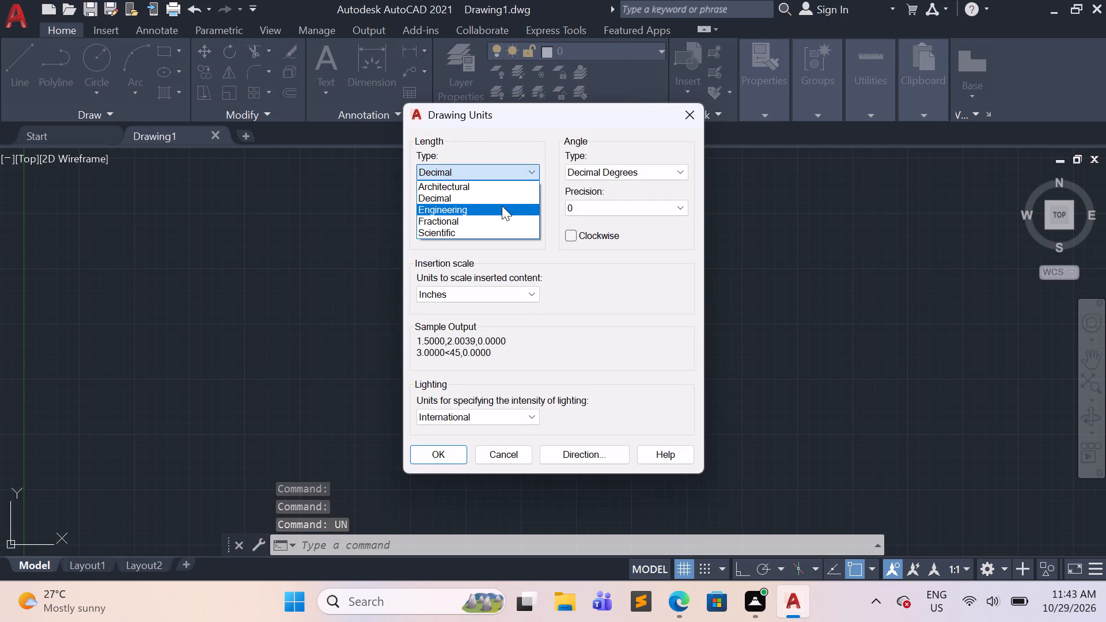
pyautogui.click(502, 206)
pyautogui.click(499, 206)
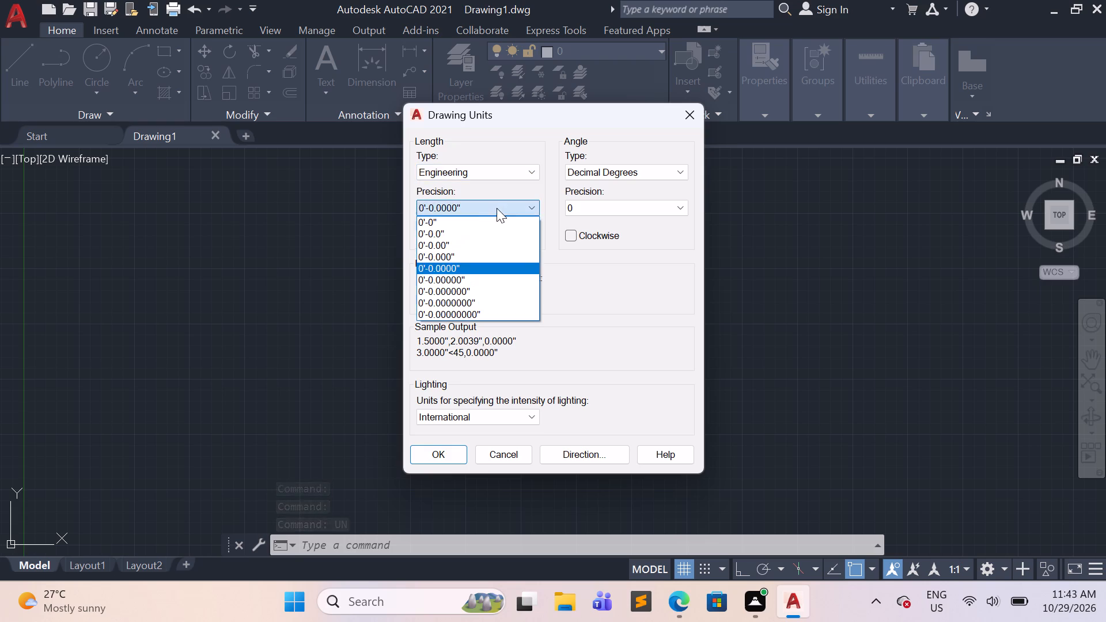
pyautogui.click(471, 226)
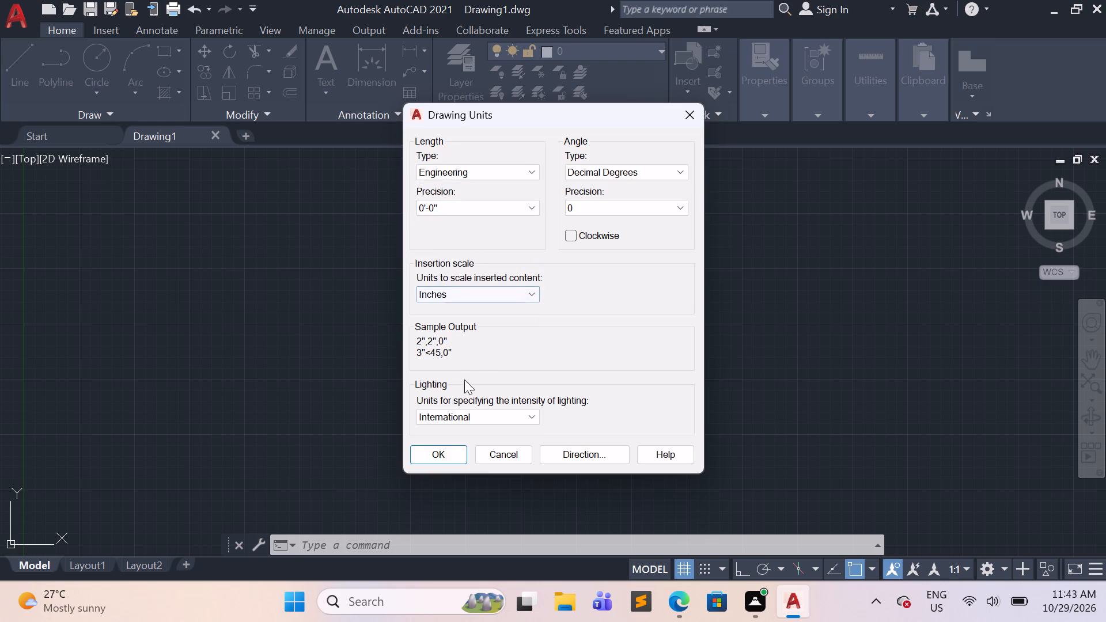
pyautogui.click(443, 458)
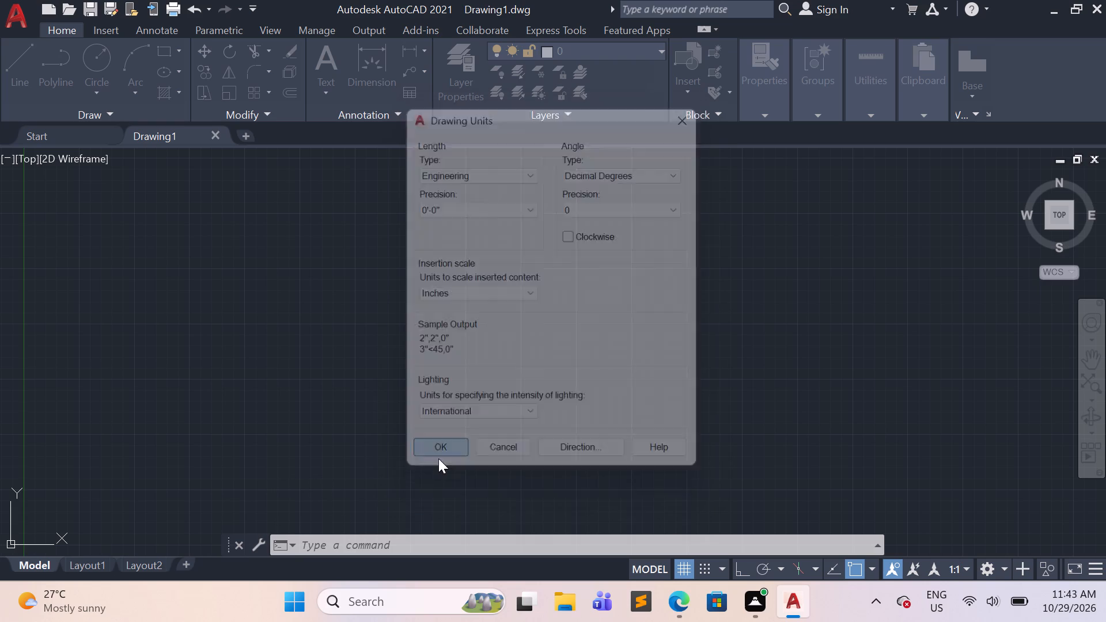
# Modify the Standard dimension style's primary units to Engineering format with 0'-0" precision.
pyautogui.press('d')
pyautogui.press('Return')
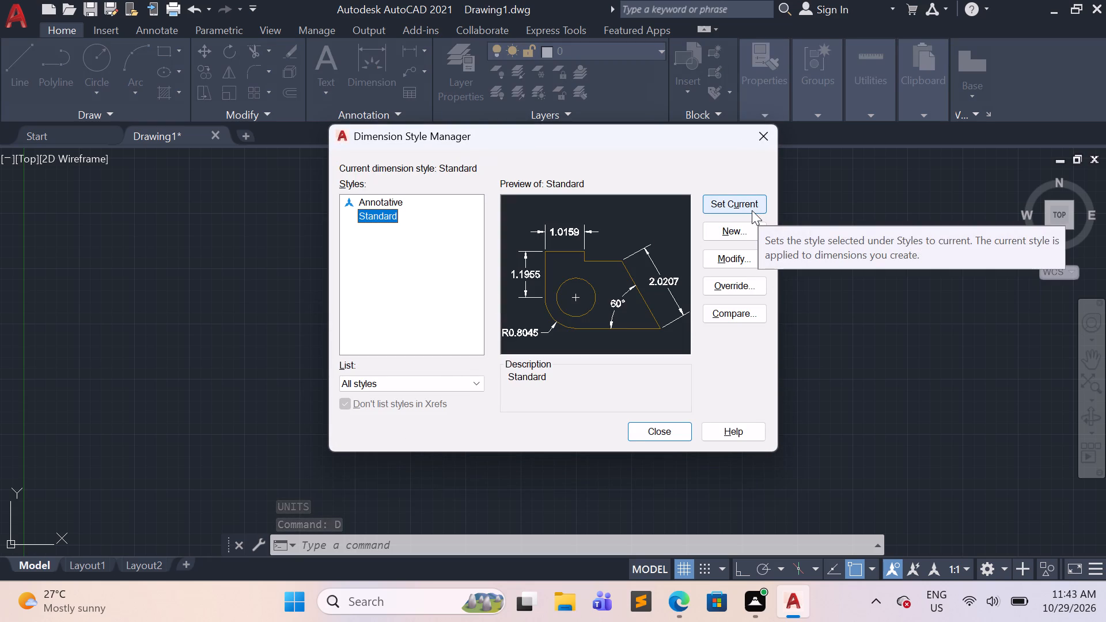
pyautogui.click(718, 252)
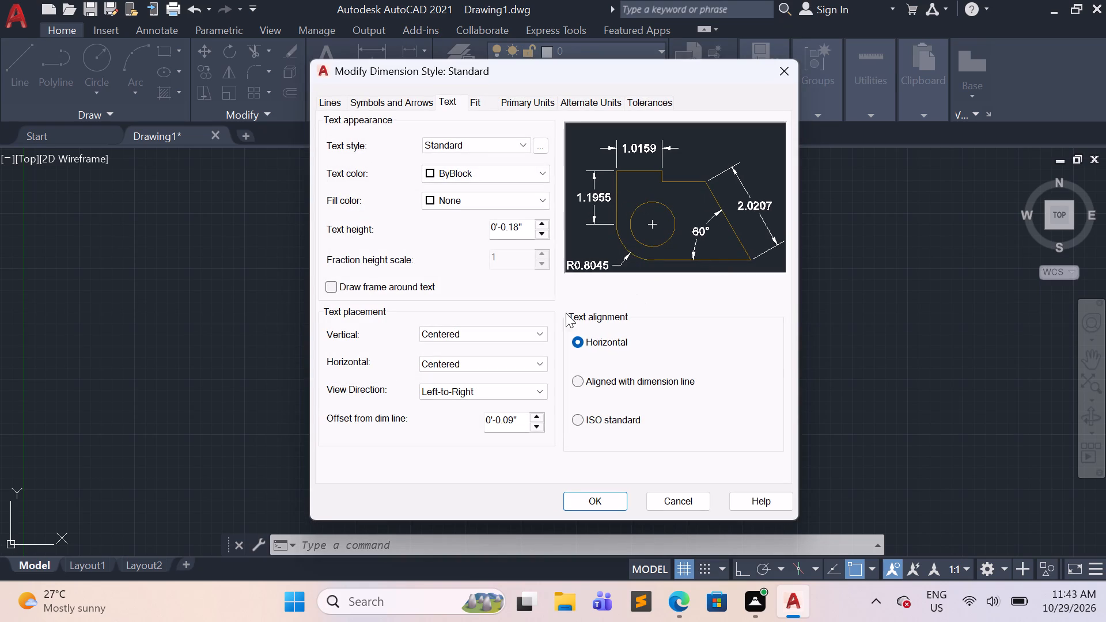
pyautogui.click(529, 101)
pyautogui.click(488, 142)
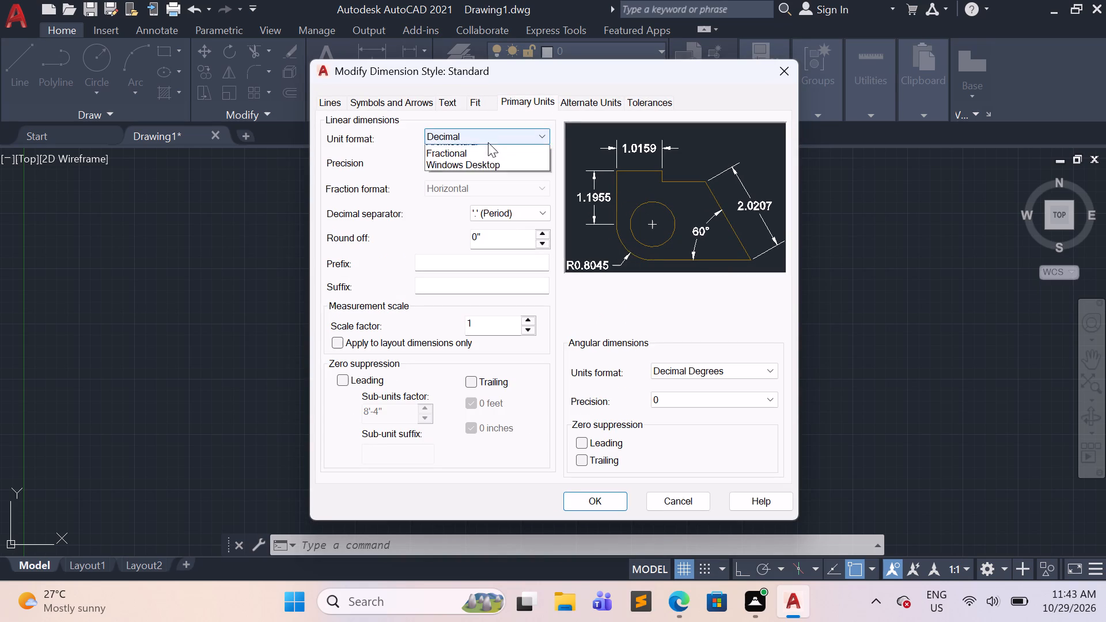
pyautogui.click(467, 175)
pyautogui.click(467, 164)
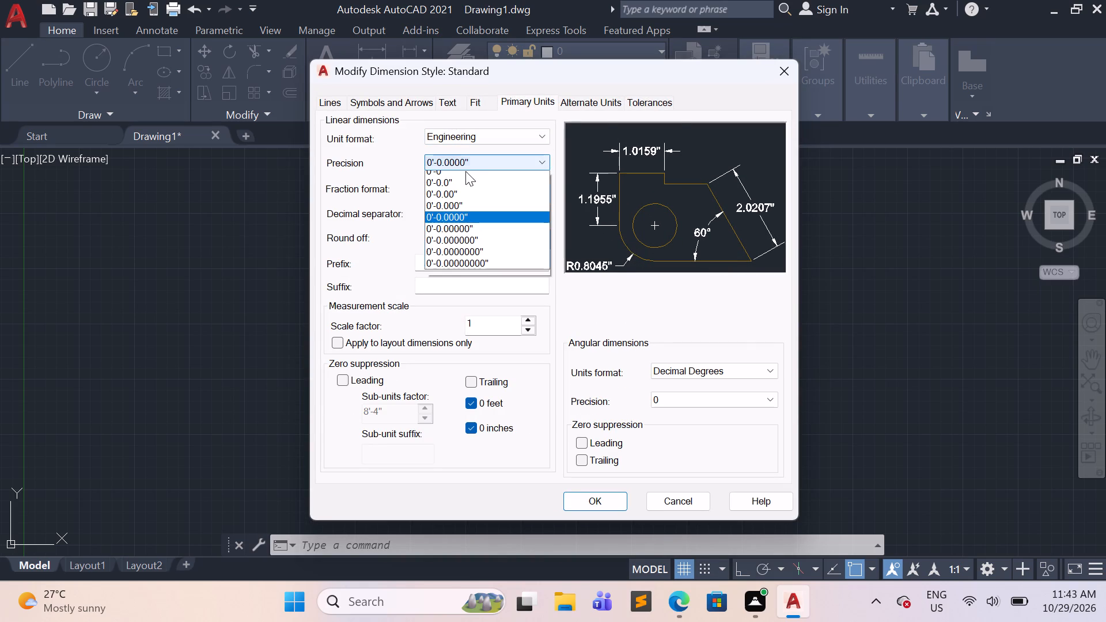
pyautogui.click(465, 175)
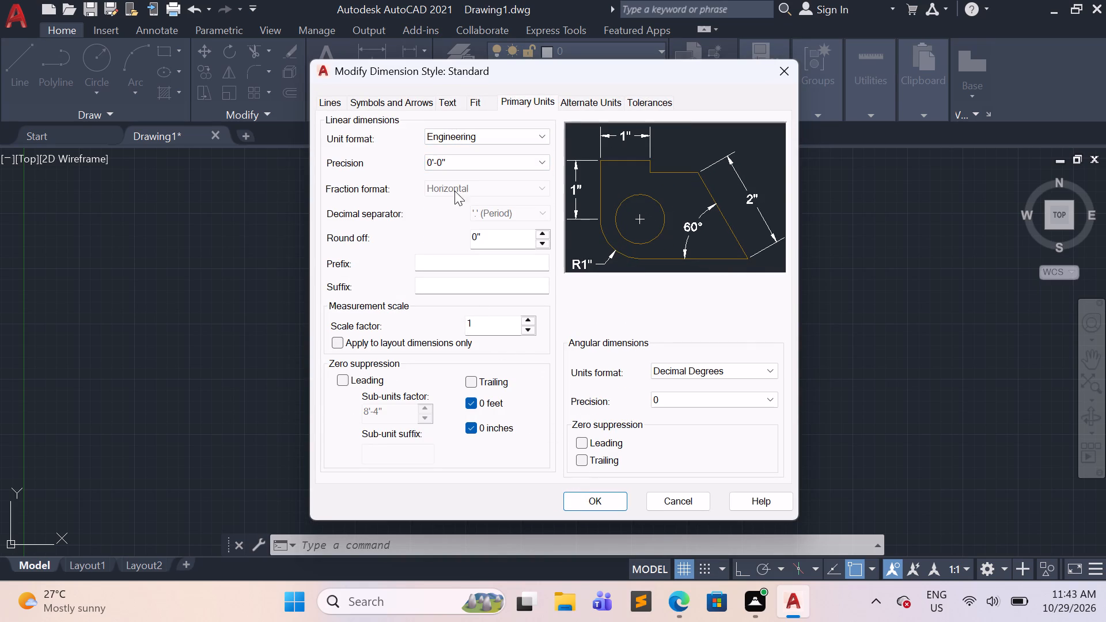
# Raise the Standard dimension style's text height to 1'-3.18" and make the style current.
pyautogui.click(456, 104)
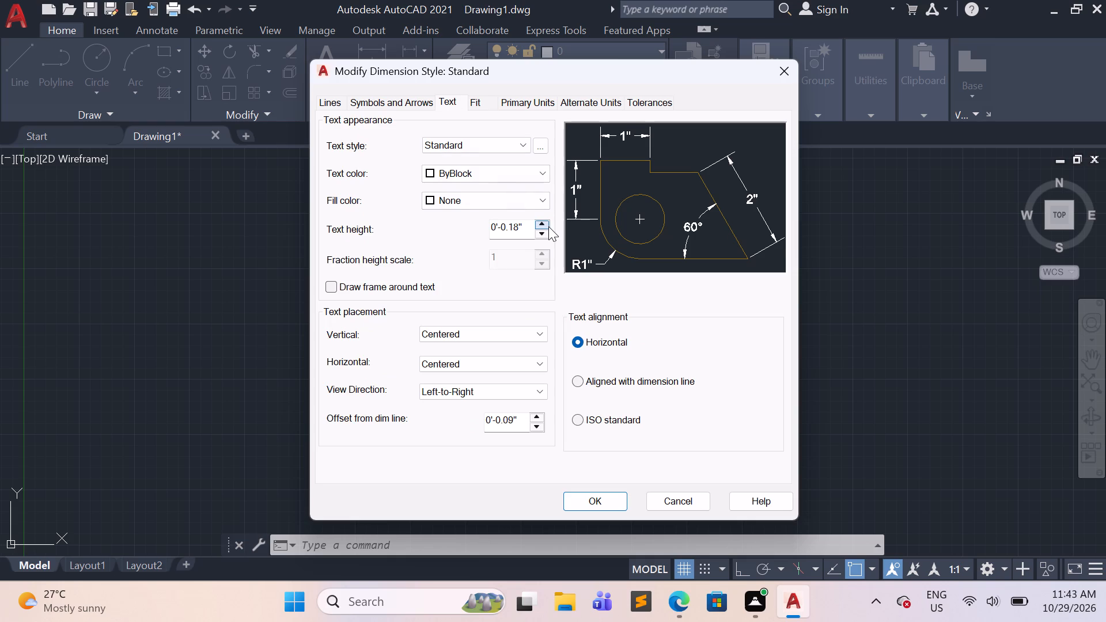
pyautogui.click(548, 226)
pyautogui.click(548, 222)
pyautogui.click(548, 222)
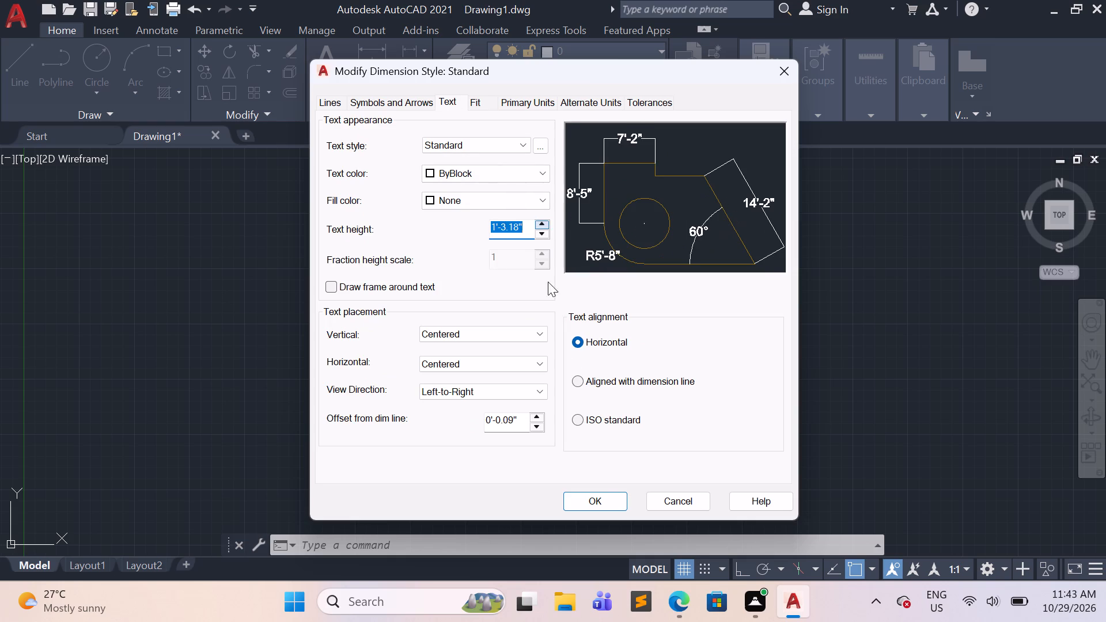
pyautogui.click(596, 498)
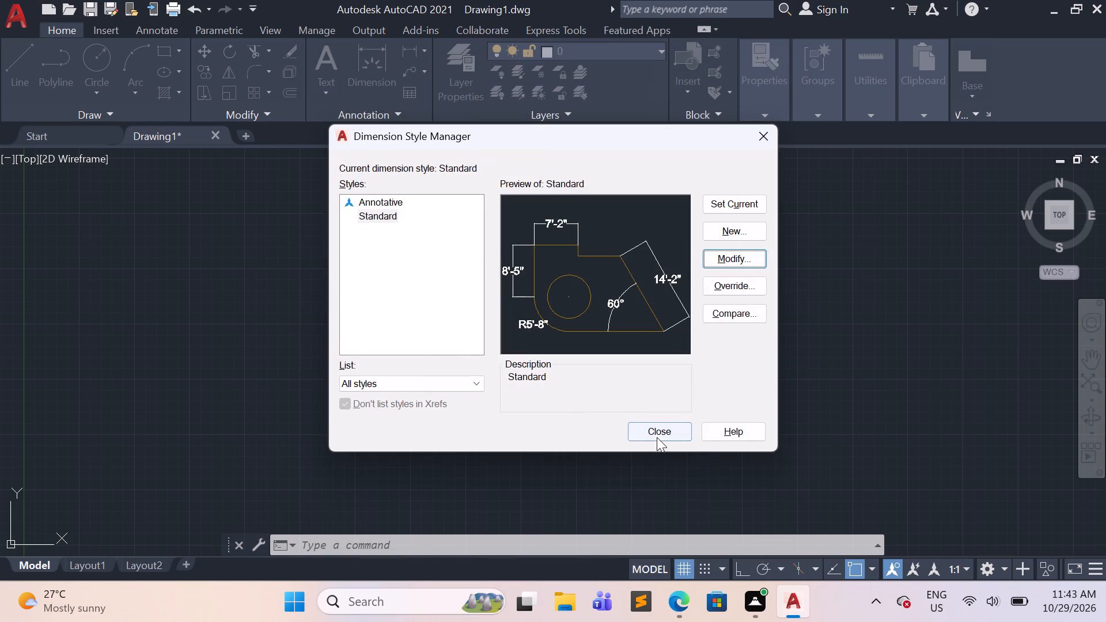
pyautogui.click(749, 193)
pyautogui.click(744, 196)
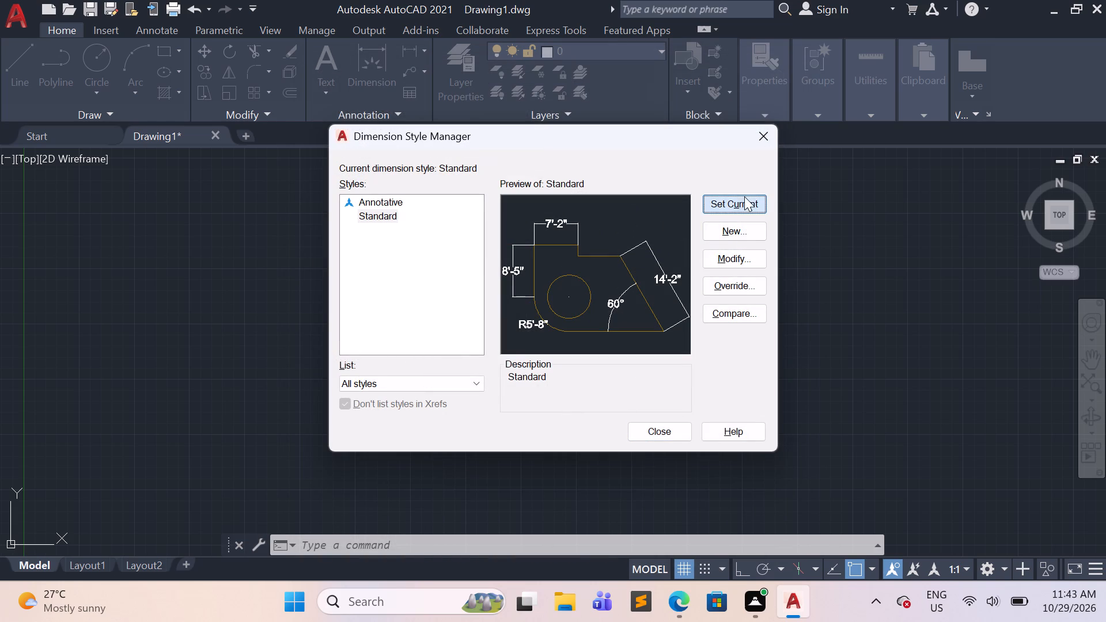
pyautogui.click(650, 426)
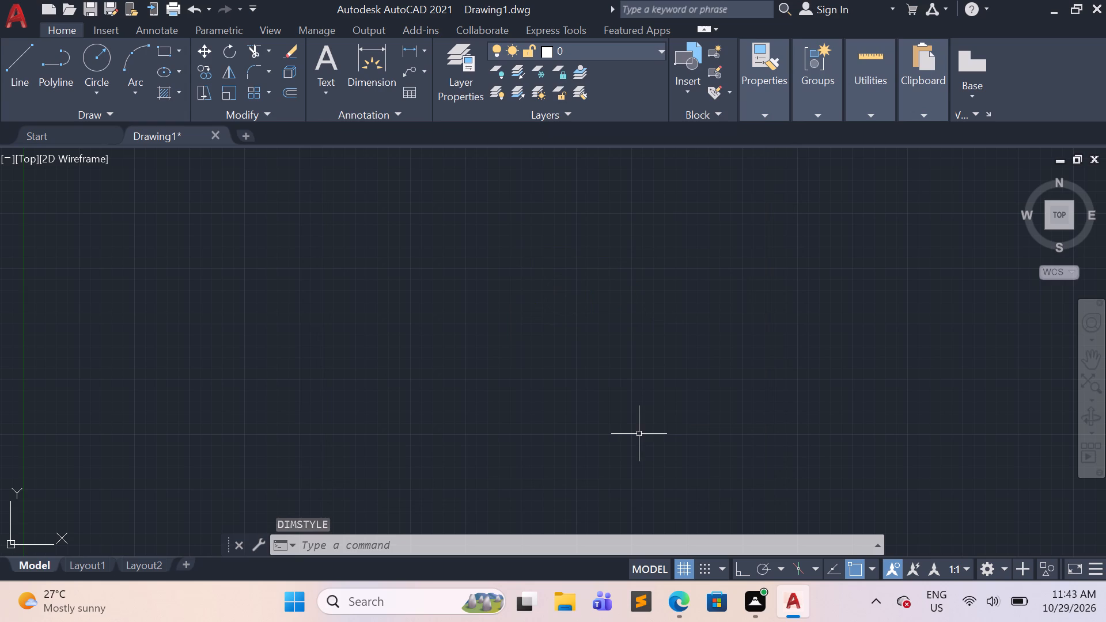
# Draw one vertical construction line to the right of the drawing's Y axis.
pyautogui.write('xl')
pyautogui.press('Return')
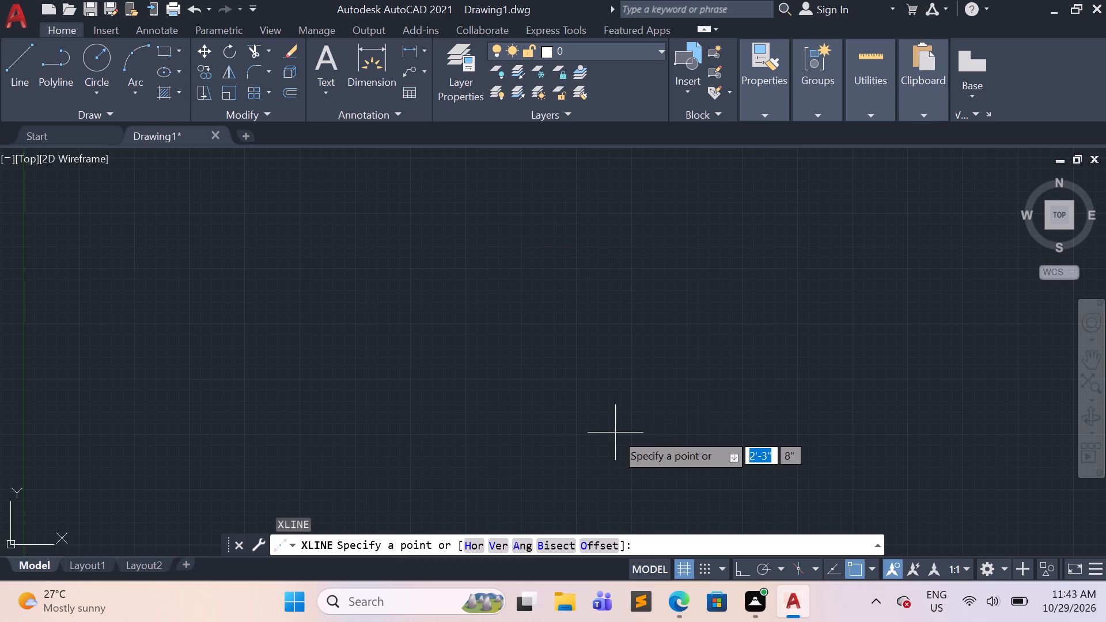
pyautogui.press('v')
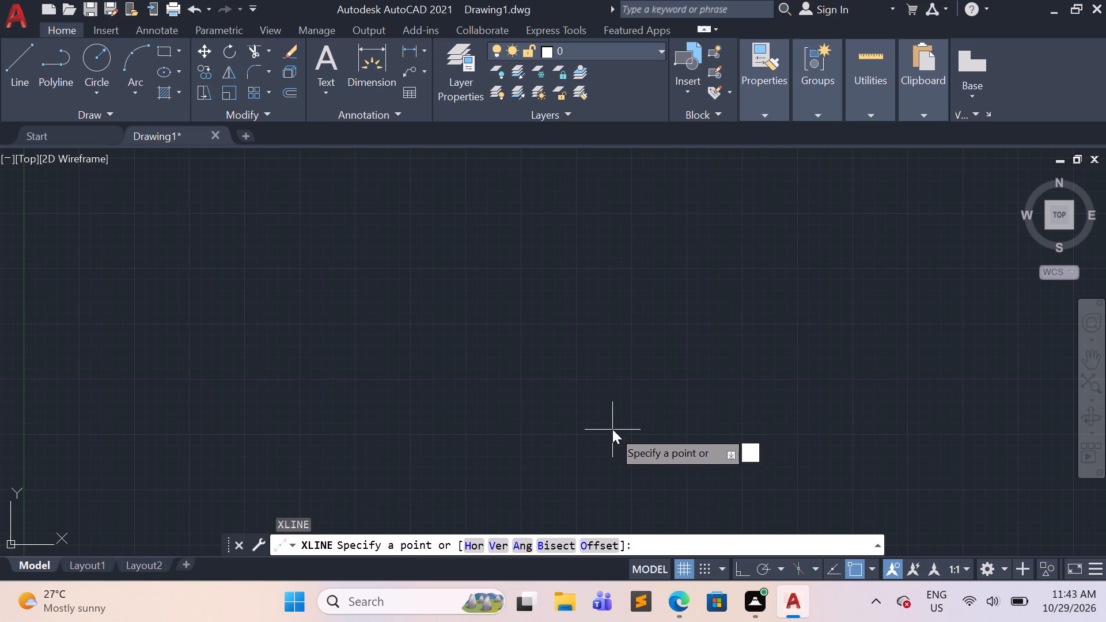
pyautogui.press('Return')
pyautogui.click(608, 422)
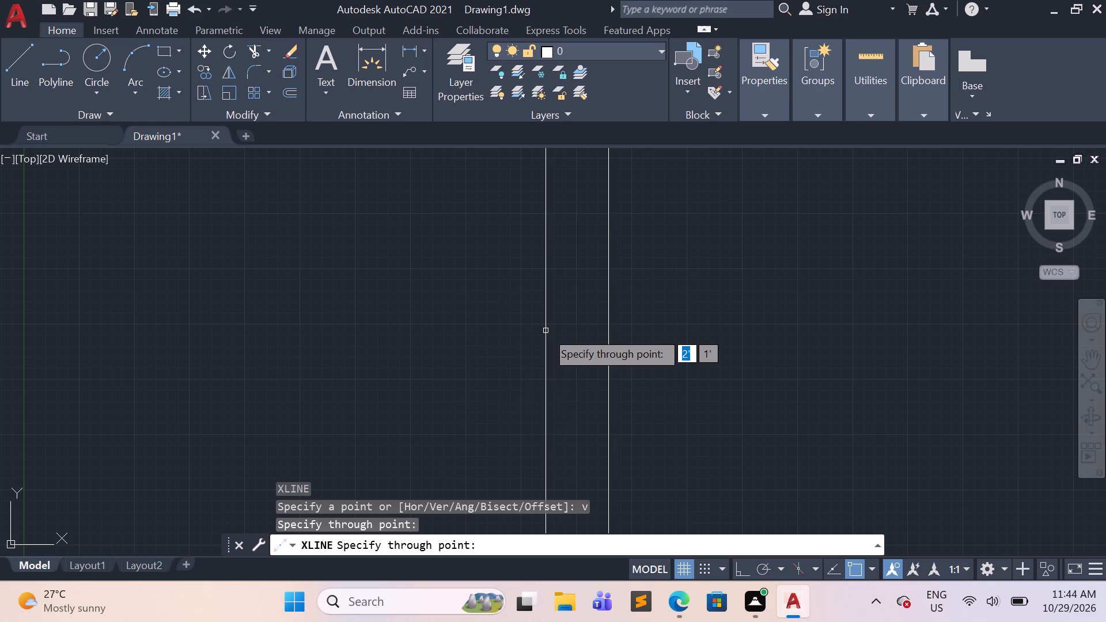
pyautogui.press('Escape')
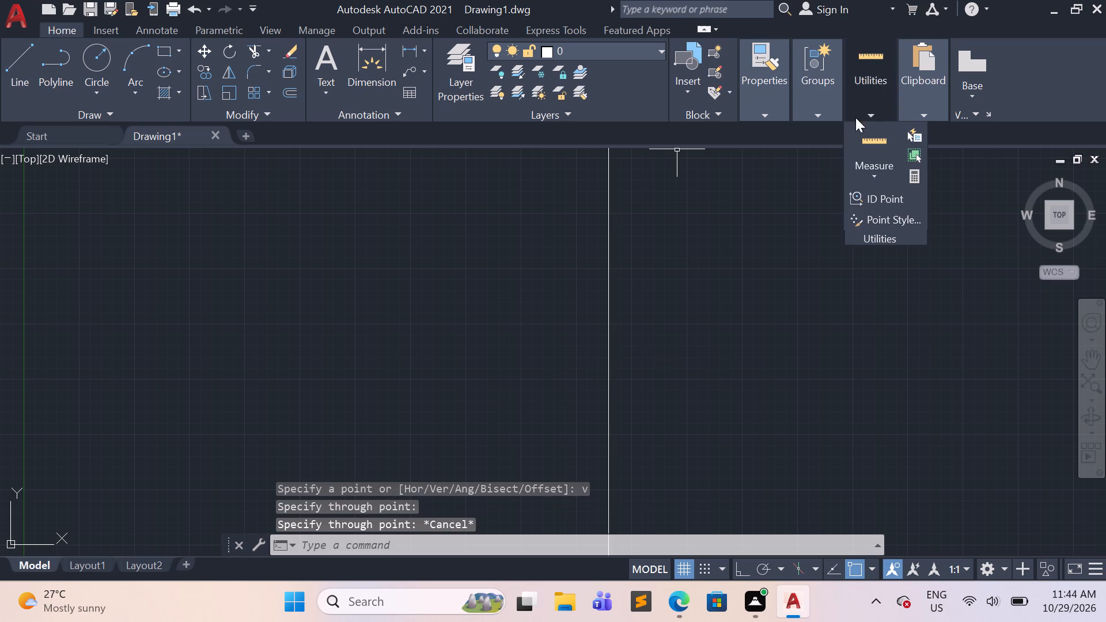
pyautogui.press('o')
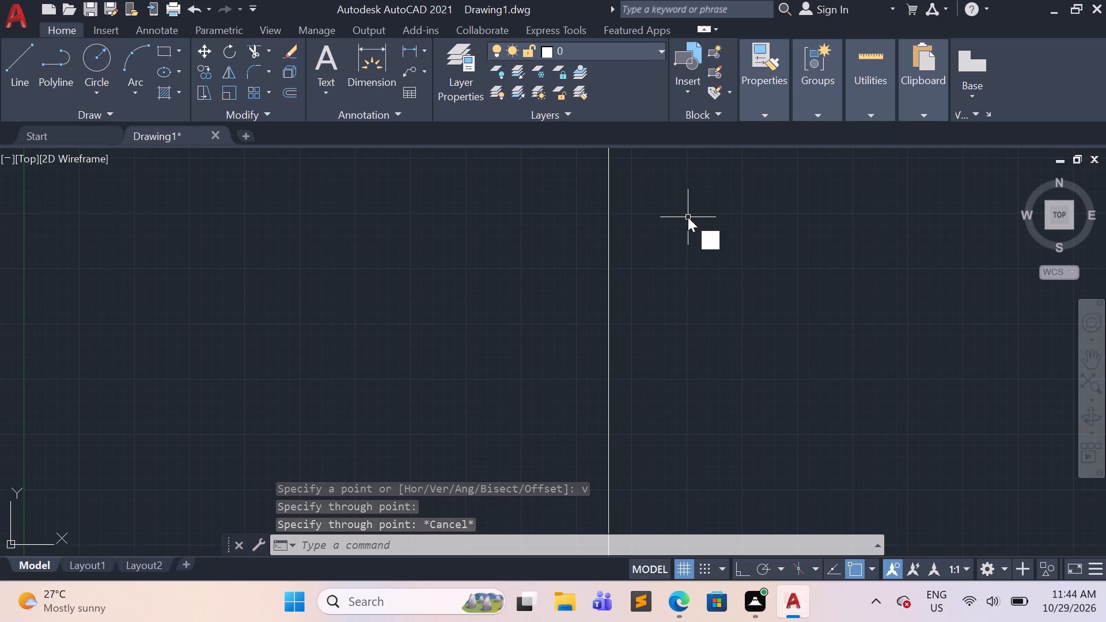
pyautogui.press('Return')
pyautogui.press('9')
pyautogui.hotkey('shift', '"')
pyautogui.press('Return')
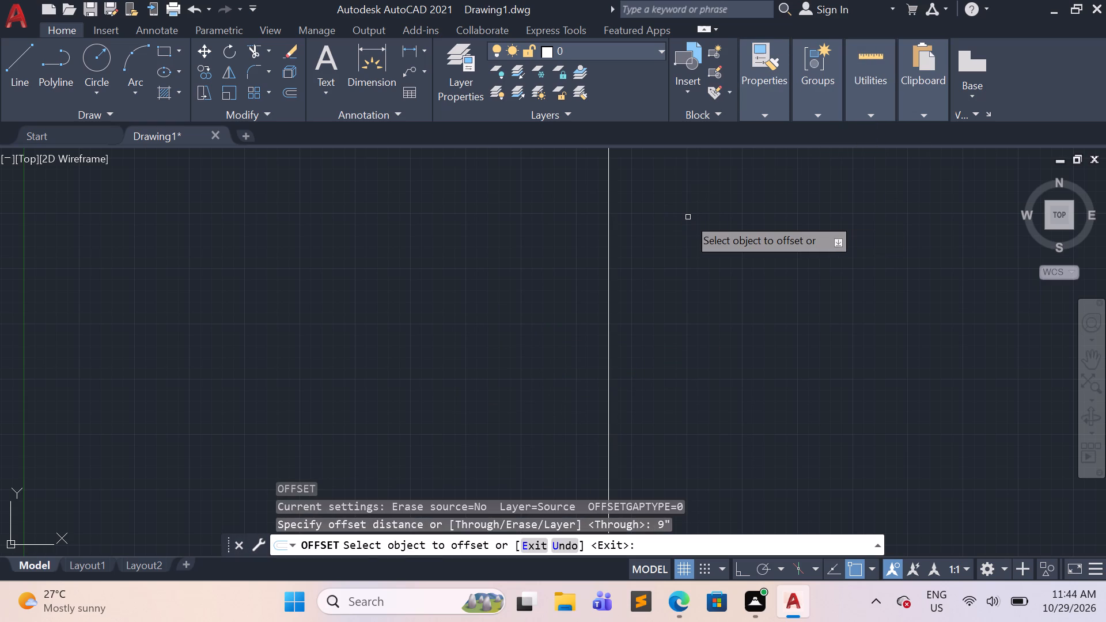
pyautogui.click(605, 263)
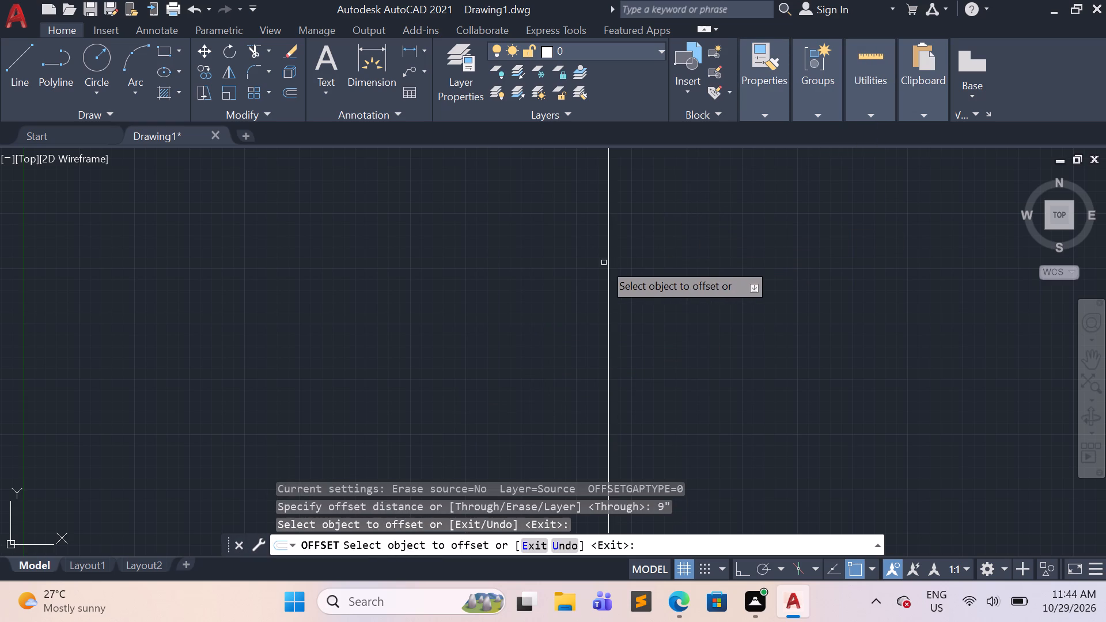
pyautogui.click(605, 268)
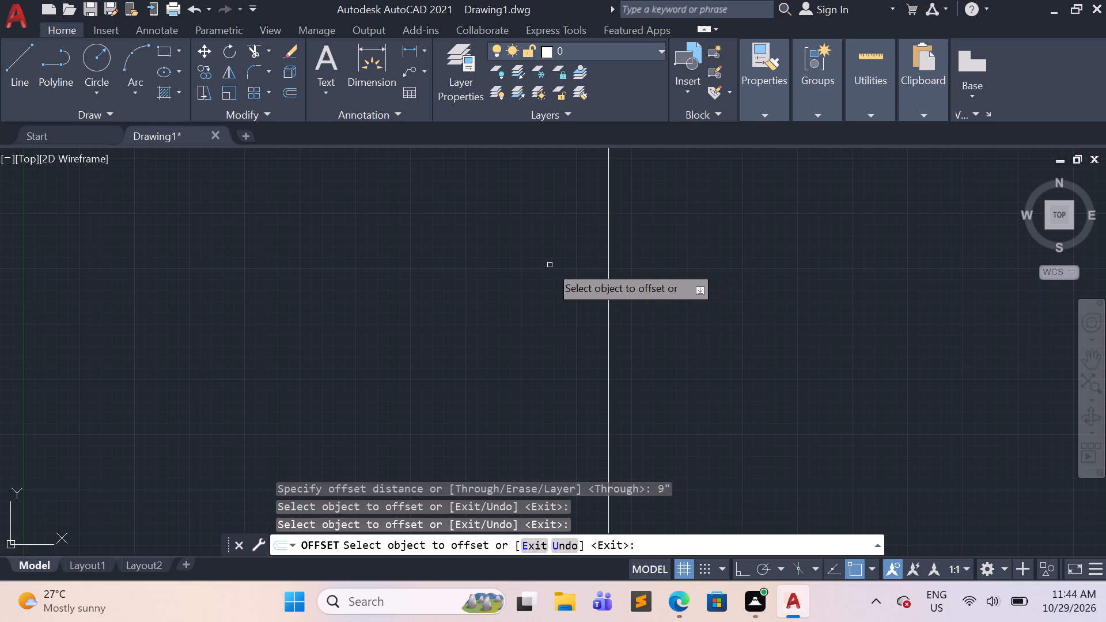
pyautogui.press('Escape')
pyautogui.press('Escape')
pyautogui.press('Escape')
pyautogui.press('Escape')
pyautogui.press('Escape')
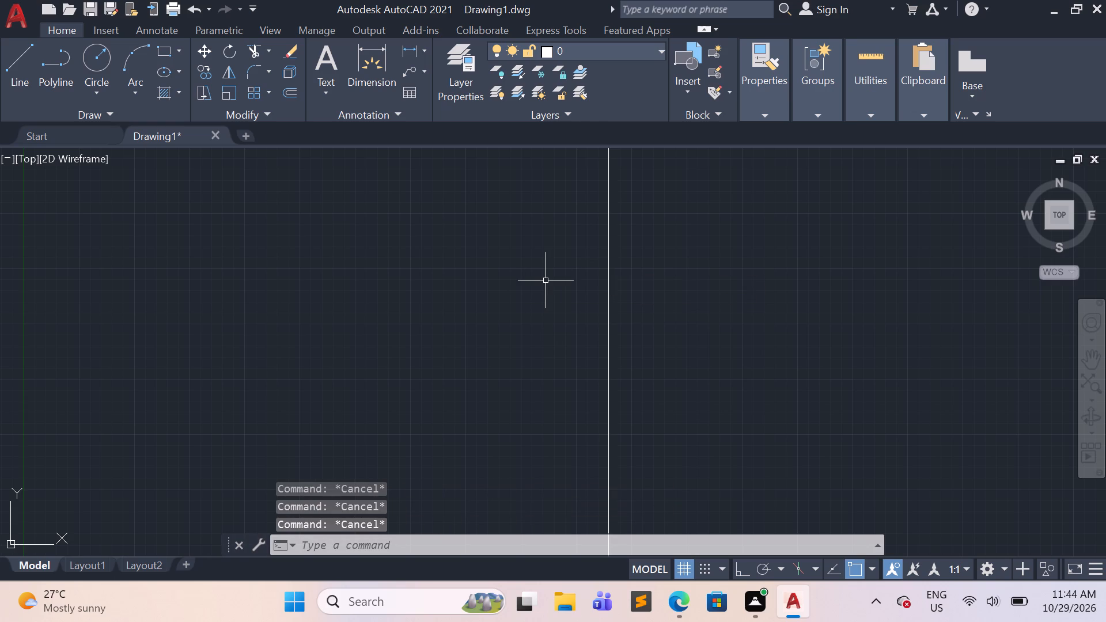
# Offset the vertical construction line 9" to its left.
pyautogui.press('o')
pyautogui.press('Return')
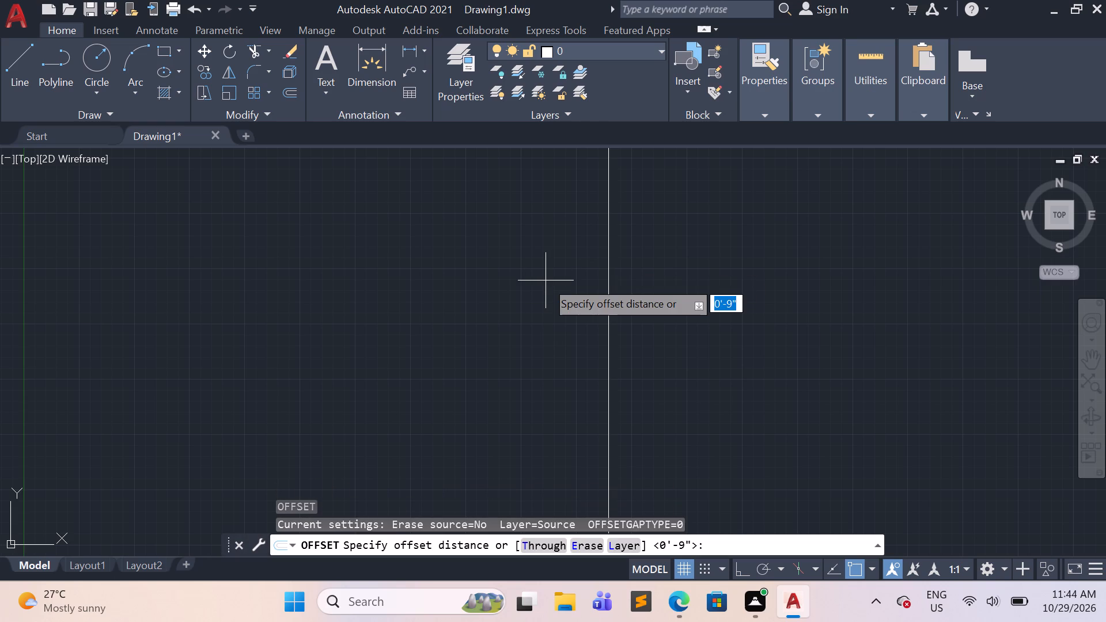
pyautogui.press('9')
pyautogui.hotkey('shift', '"')
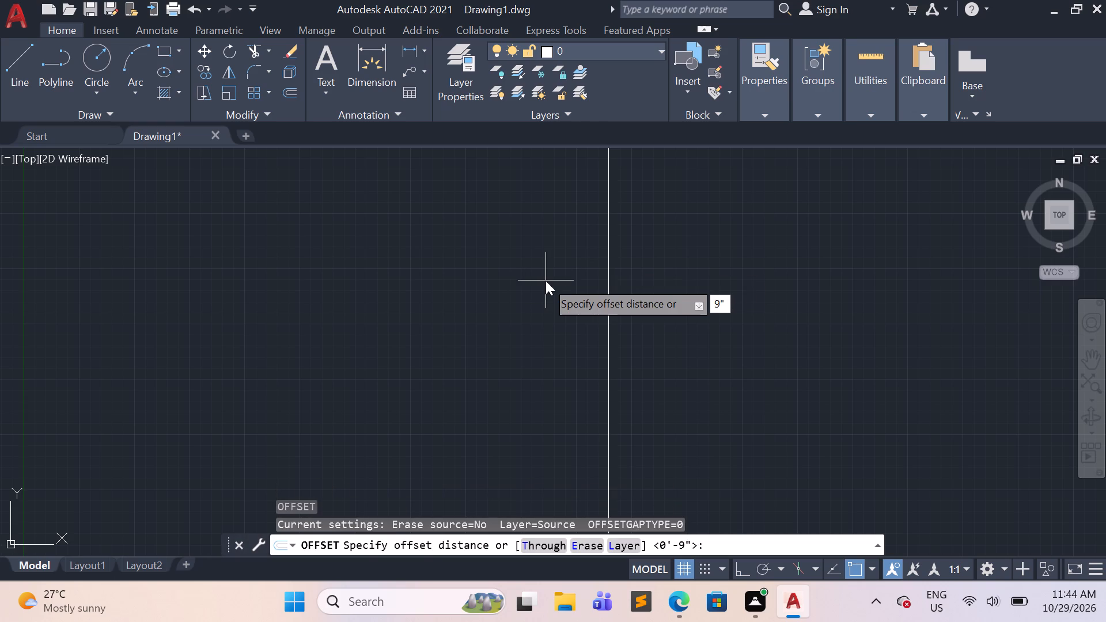
pyautogui.press('Return')
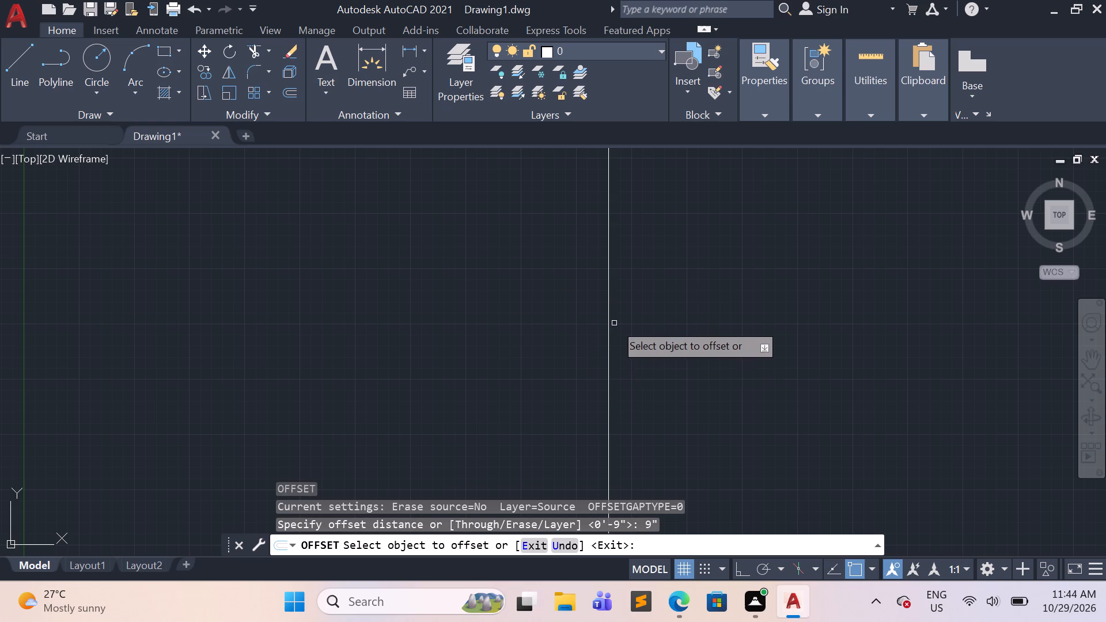
pyautogui.click(610, 298)
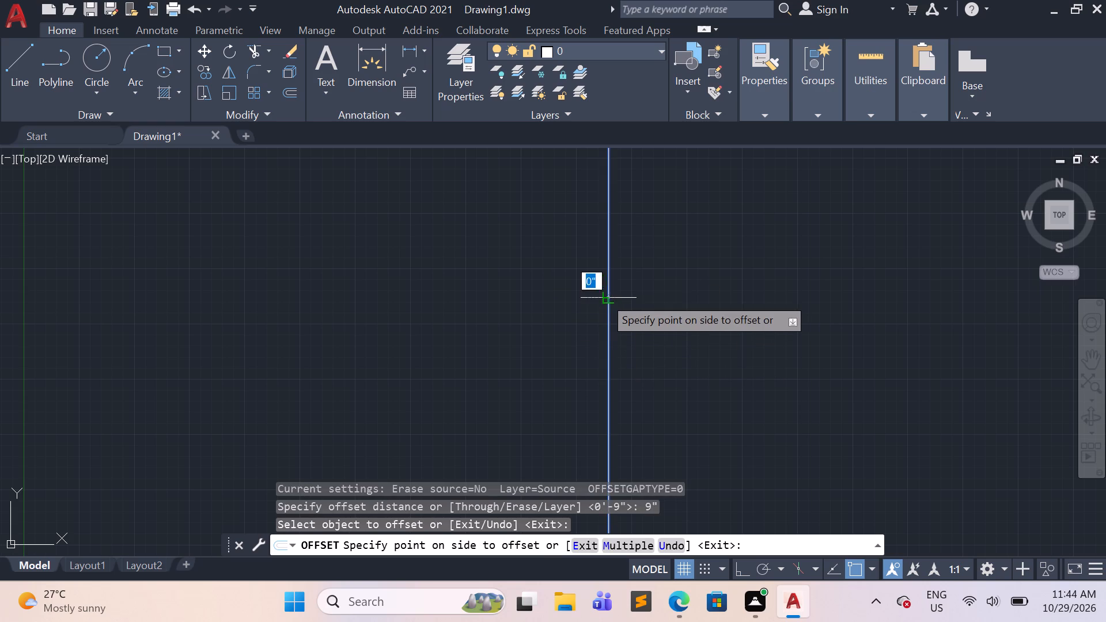
pyautogui.click(556, 308)
pyautogui.scroll(-6, 573, 319)
pyautogui.scroll(-9, 631, 345)
pyautogui.scroll(-2, 580, 311)
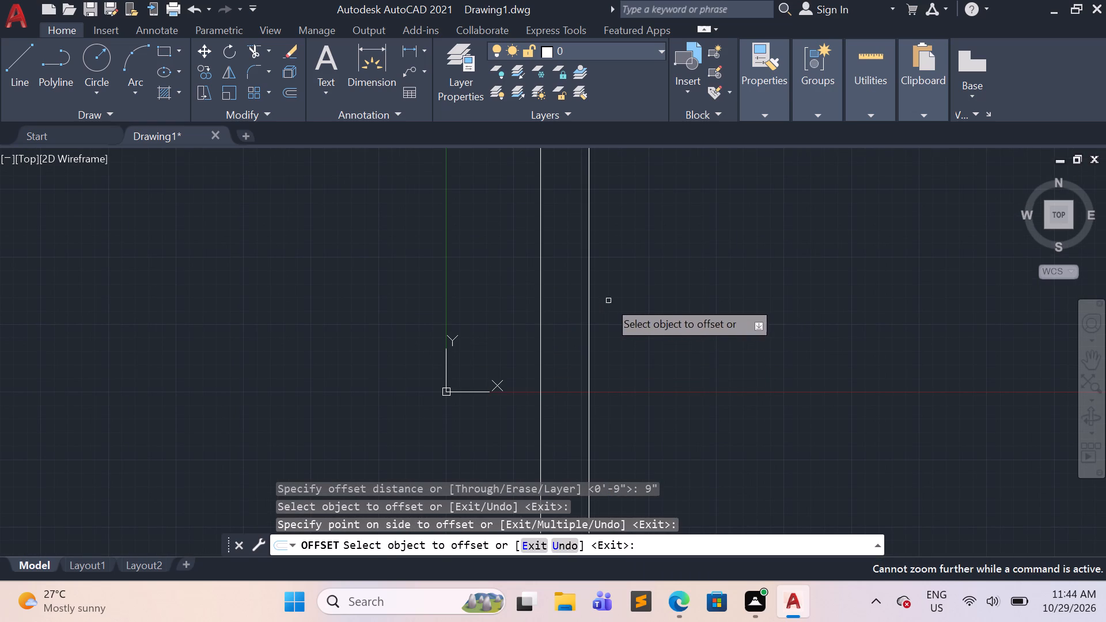
pyautogui.press('Escape')
pyautogui.scroll(-5, 608, 331)
pyautogui.scroll(2, 632, 329)
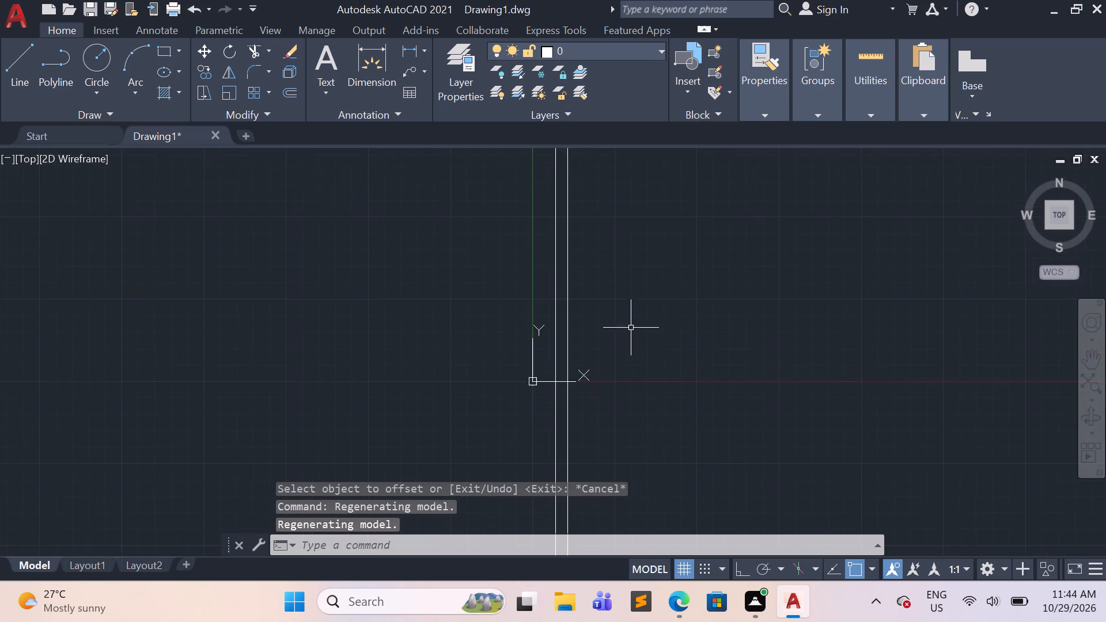
pyautogui.scroll(2, 631, 328)
pyautogui.scroll(1, 543, 336)
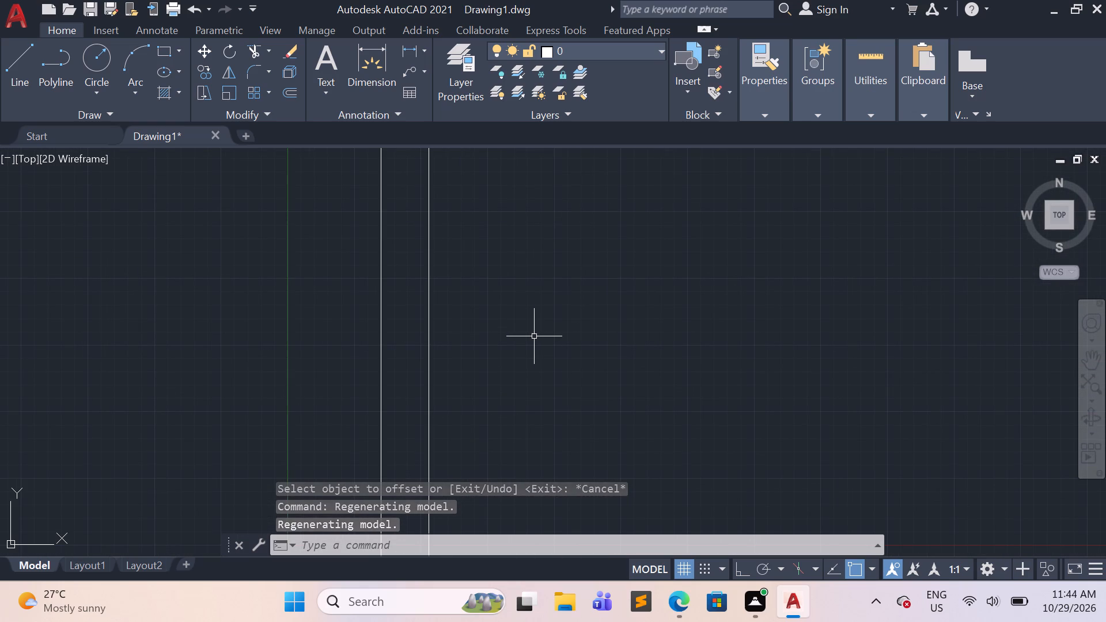
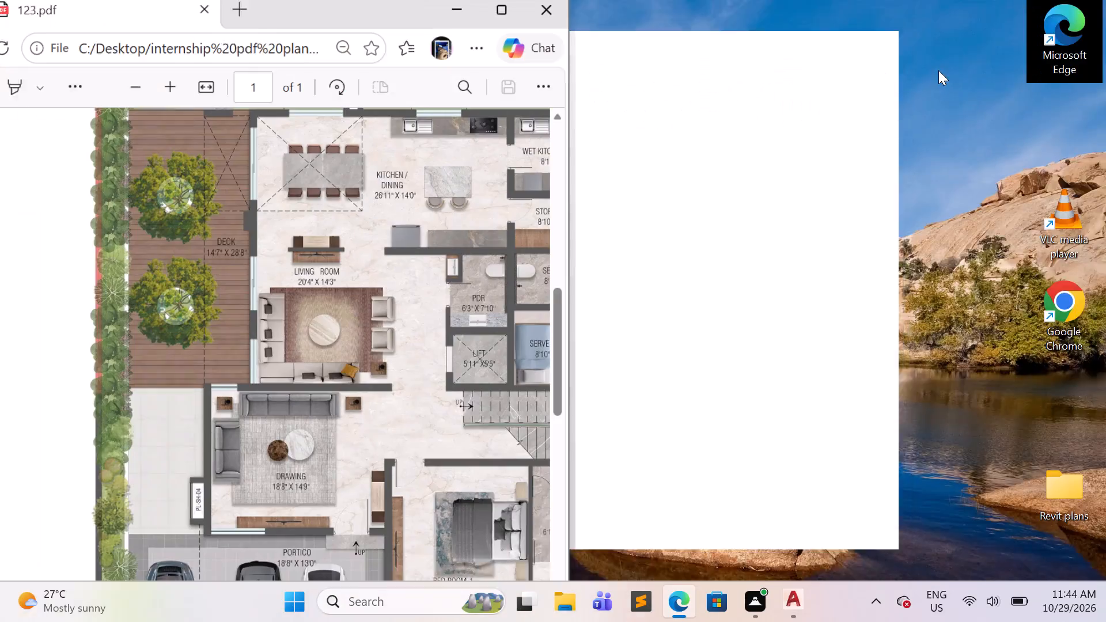
# Examine the floor plan in 123.pdf for the layout and sizes of the rooms along its right side.
pyautogui.scroll(-2, 790, 312)
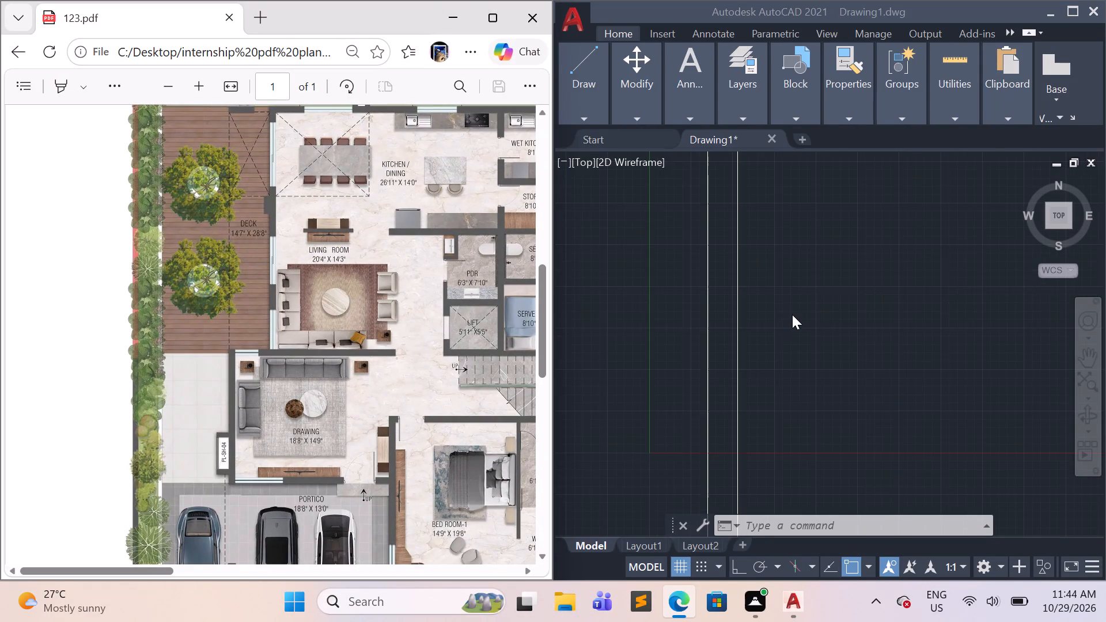
pyautogui.scroll(-3, 350, 282)
pyautogui.scroll(4, 365, 276)
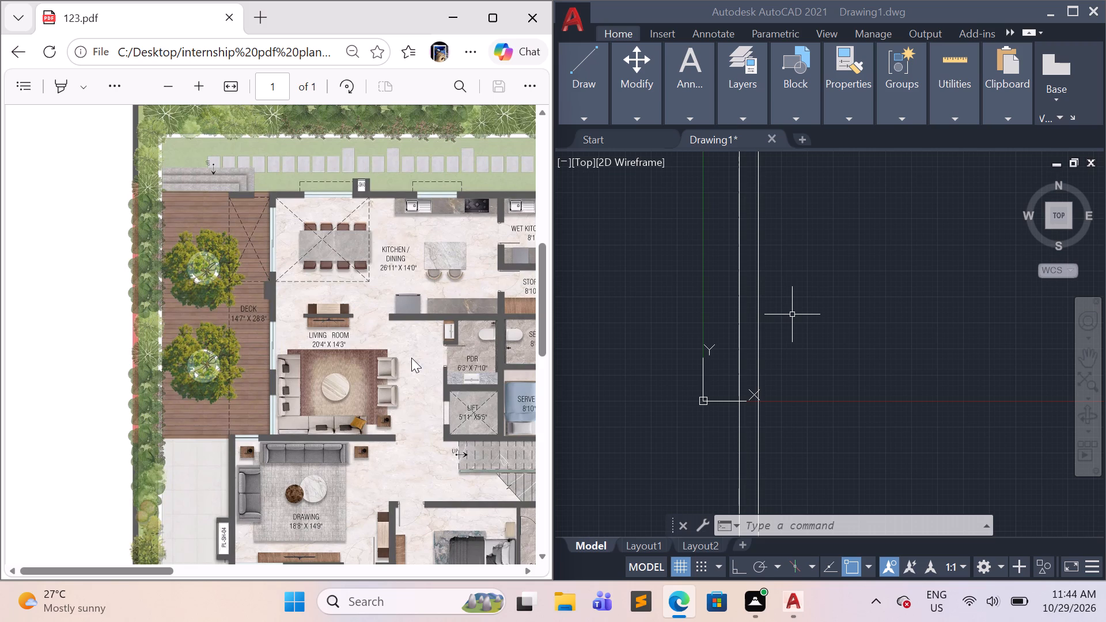
pyautogui.hscroll(-2, 411, 358)
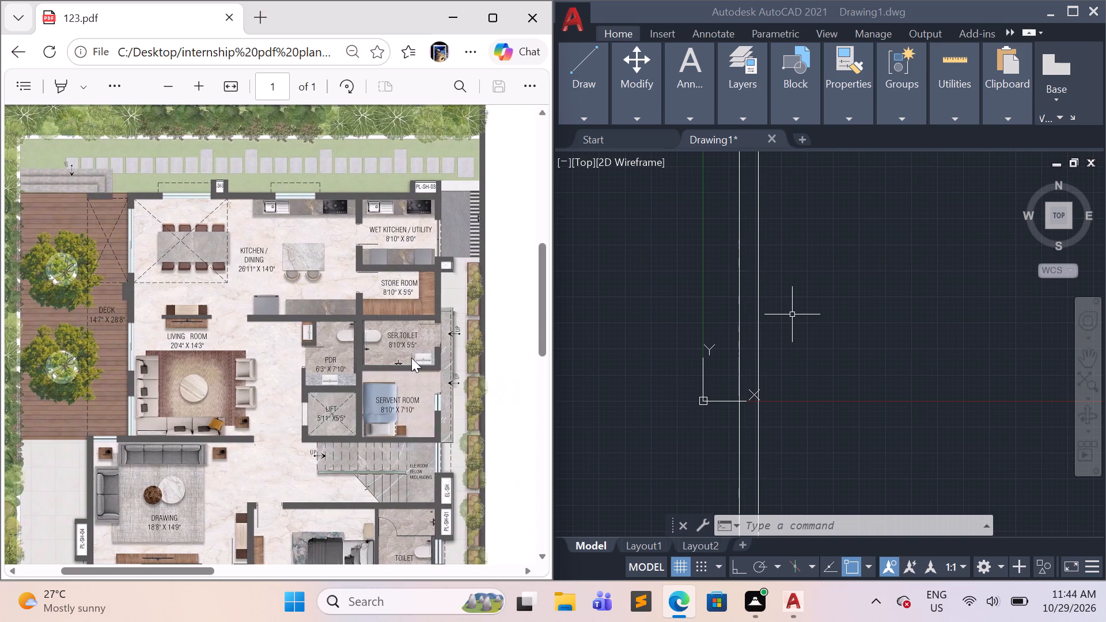
pyautogui.hscroll(-2, 411, 358)
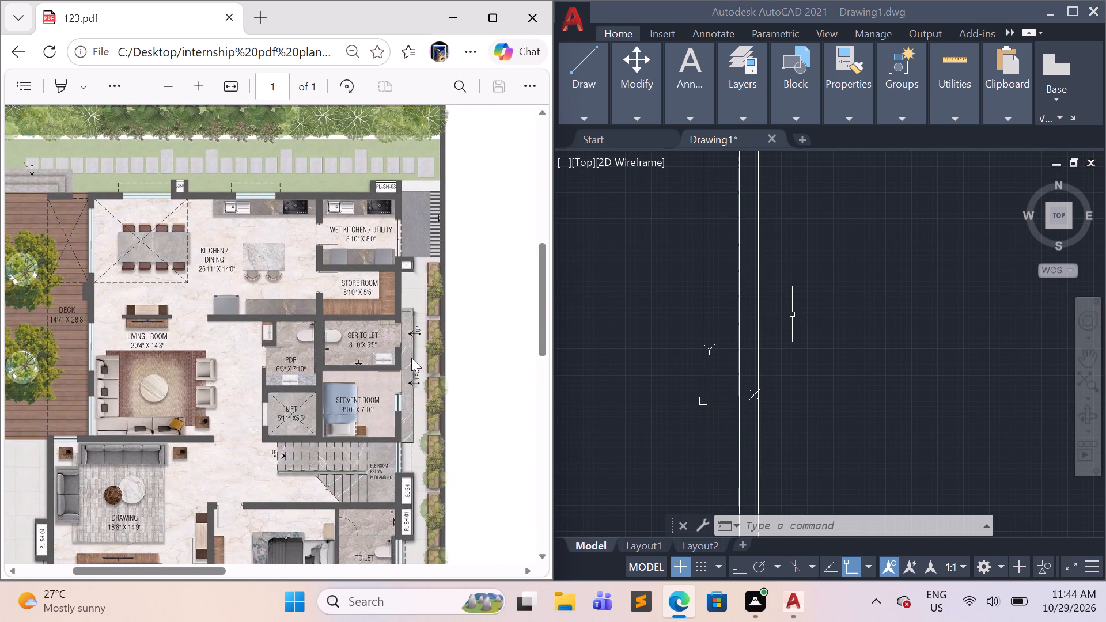
pyautogui.hscroll(-1, 411, 358)
pyautogui.scroll(-1, 411, 358)
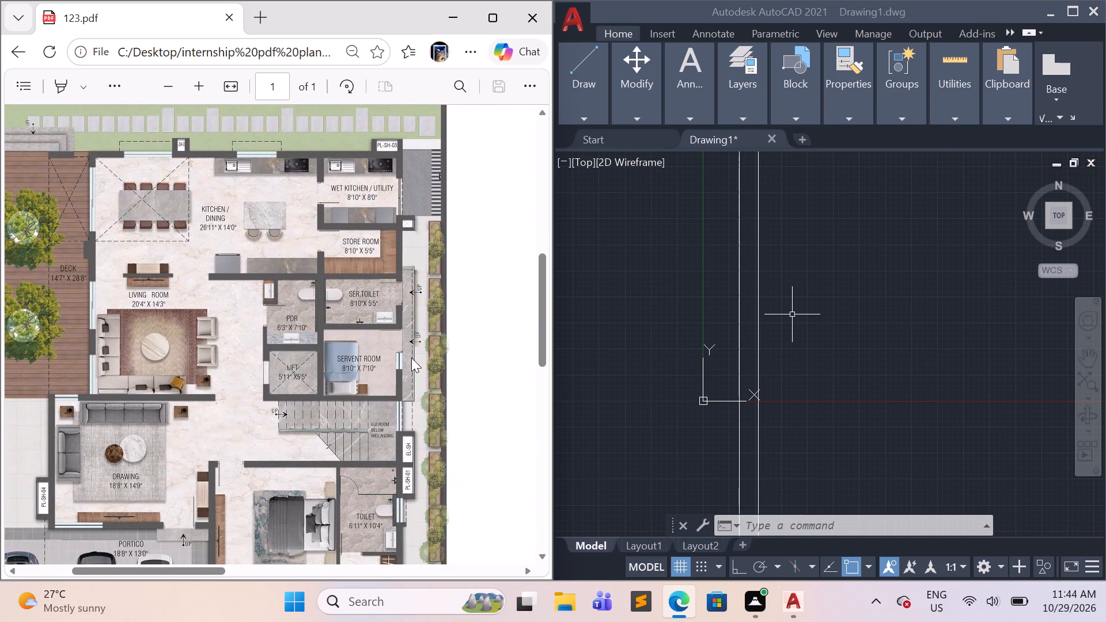
pyautogui.scroll(-2, 404, 365)
pyautogui.scroll(-2, 807, 275)
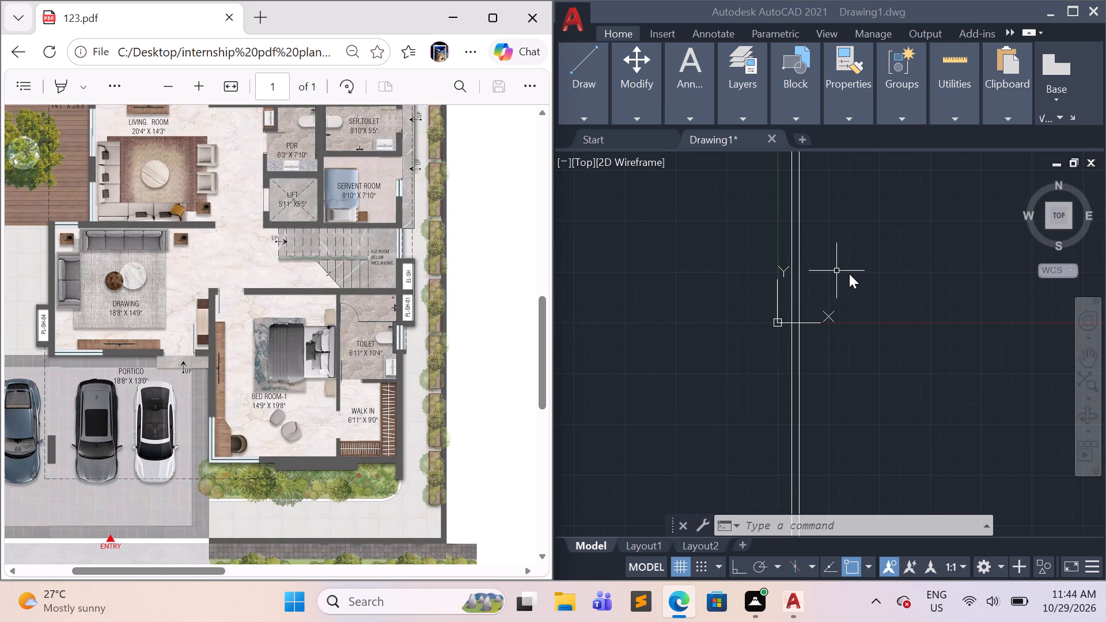
pyautogui.scroll(2, 852, 311)
pyautogui.moveTo(838, 283); pyautogui.dragTo(858, 350, button='middle')
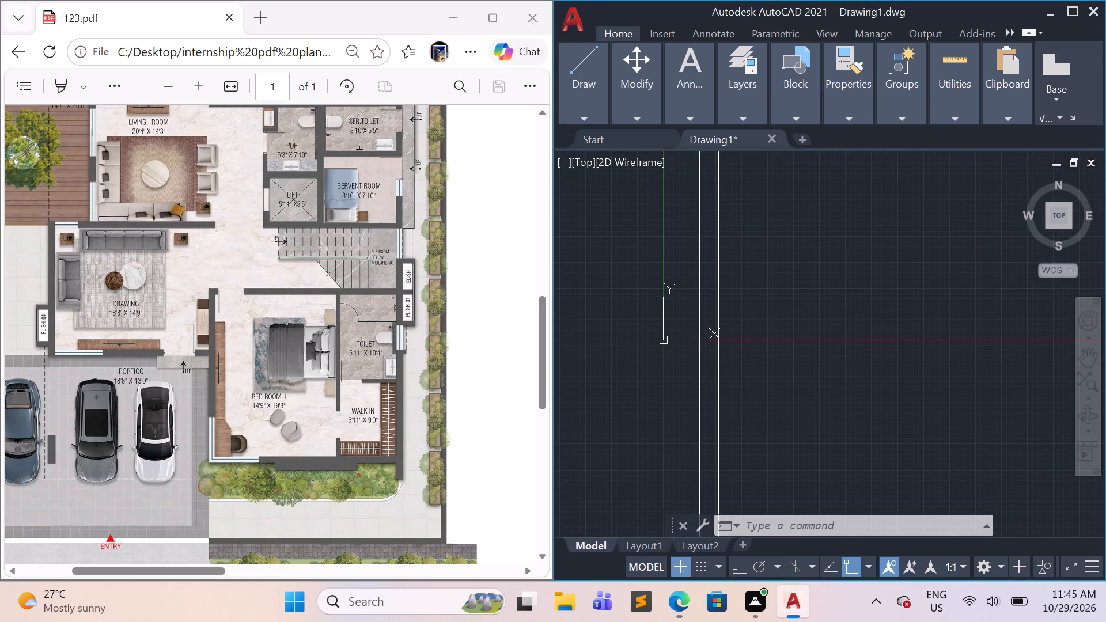
pyautogui.moveTo(858, 350); pyautogui.dragTo(864, 377, button='middle')
pyautogui.moveTo(816, 278); pyautogui.dragTo(888, 426, button='middle')
pyautogui.moveTo(868, 344); pyautogui.dragTo(872, 351, button='middle')
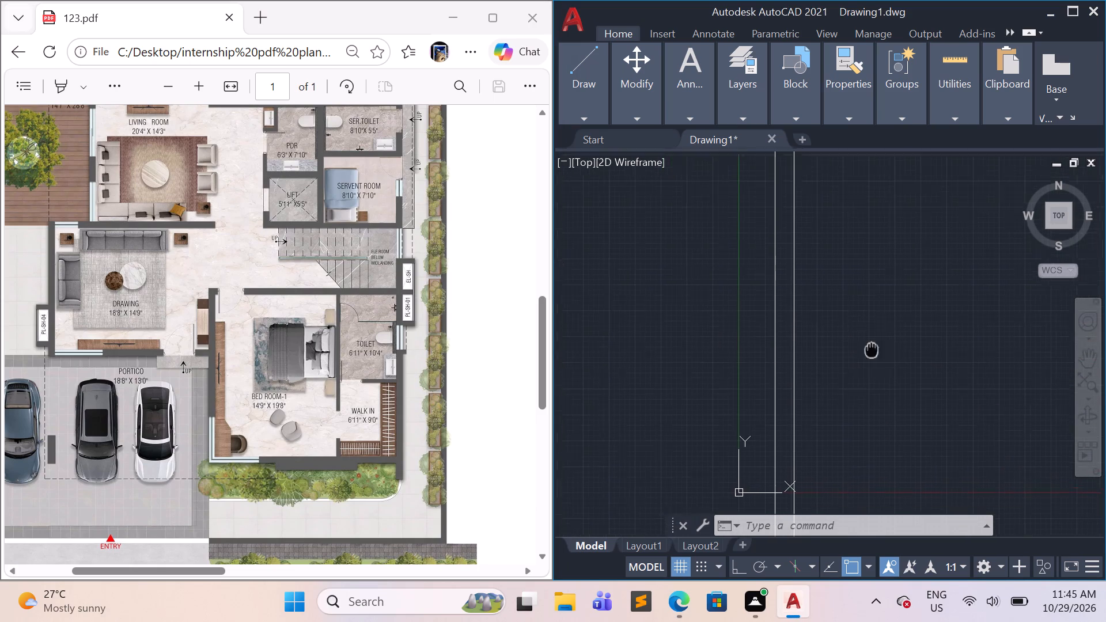
pyautogui.moveTo(872, 351); pyautogui.dragTo(888, 395, button='middle')
pyautogui.scroll(2, 376, 385)
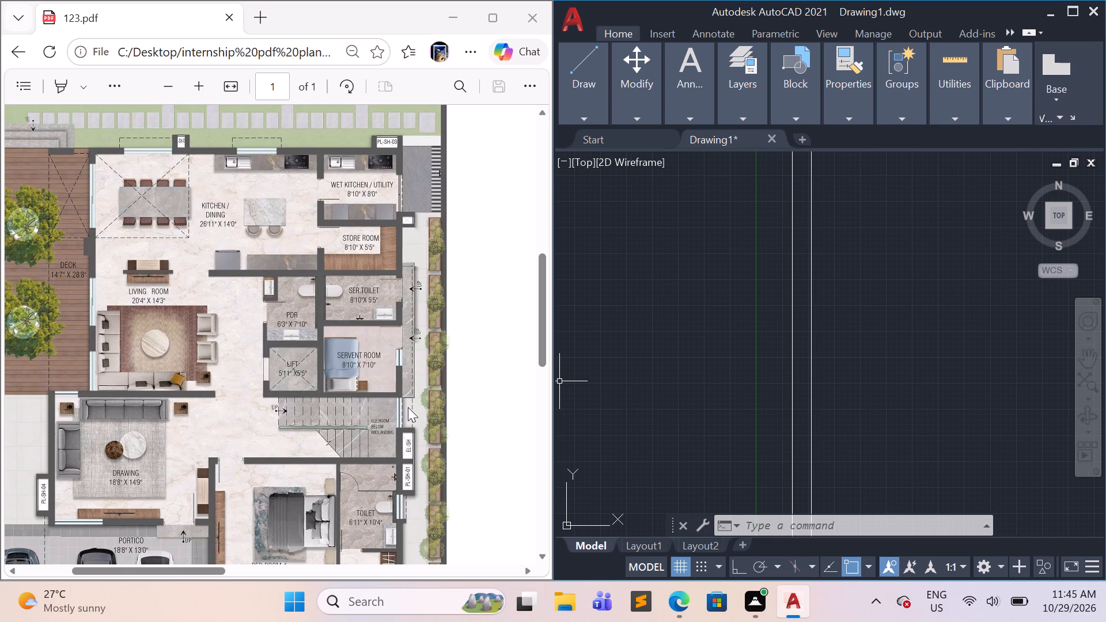
# Offset the left vertical construction line 8'10" to its left for the room width.
pyautogui.press('space')
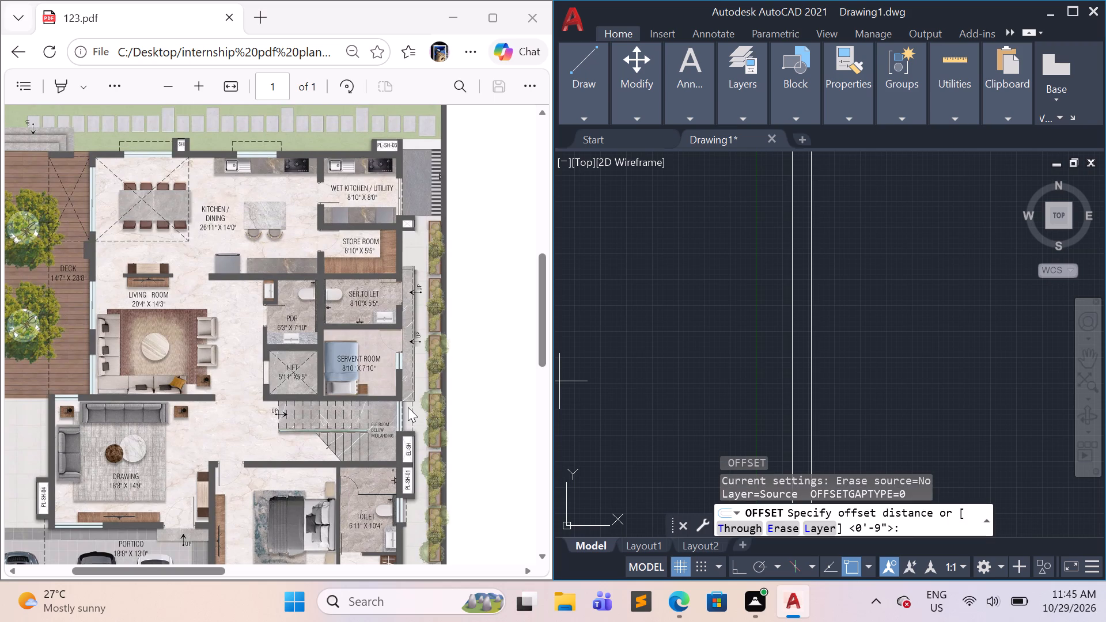
pyautogui.press('8')
pyautogui.press("'")
pyautogui.write("10'")
pyautogui.press('BackSpace')
pyautogui.hotkey('shift', '"')
pyautogui.press('Return')
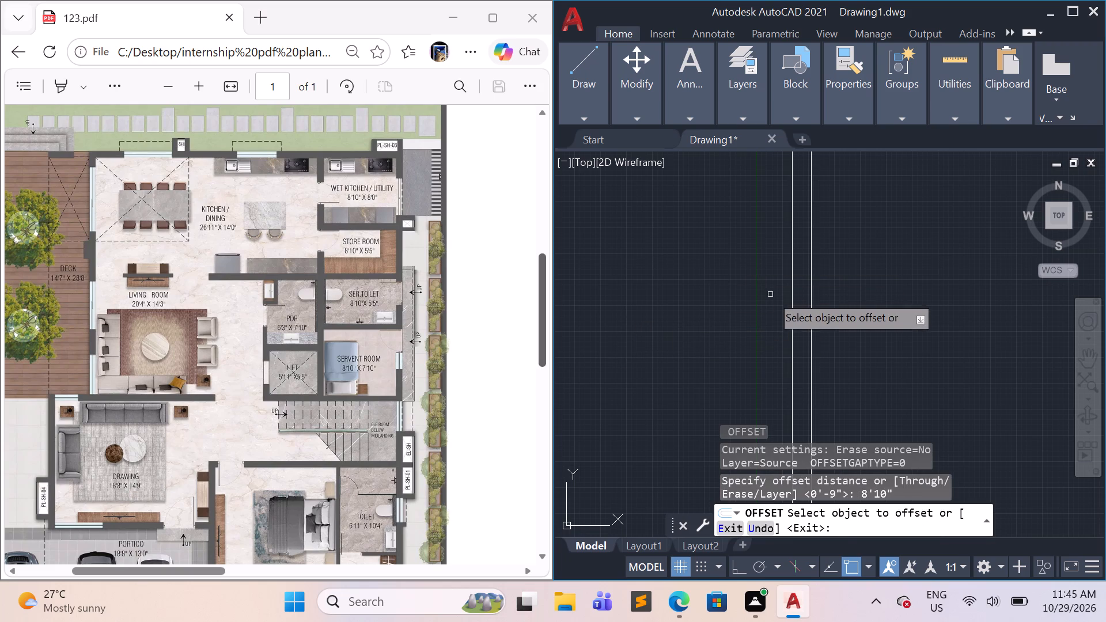
pyautogui.click(793, 258)
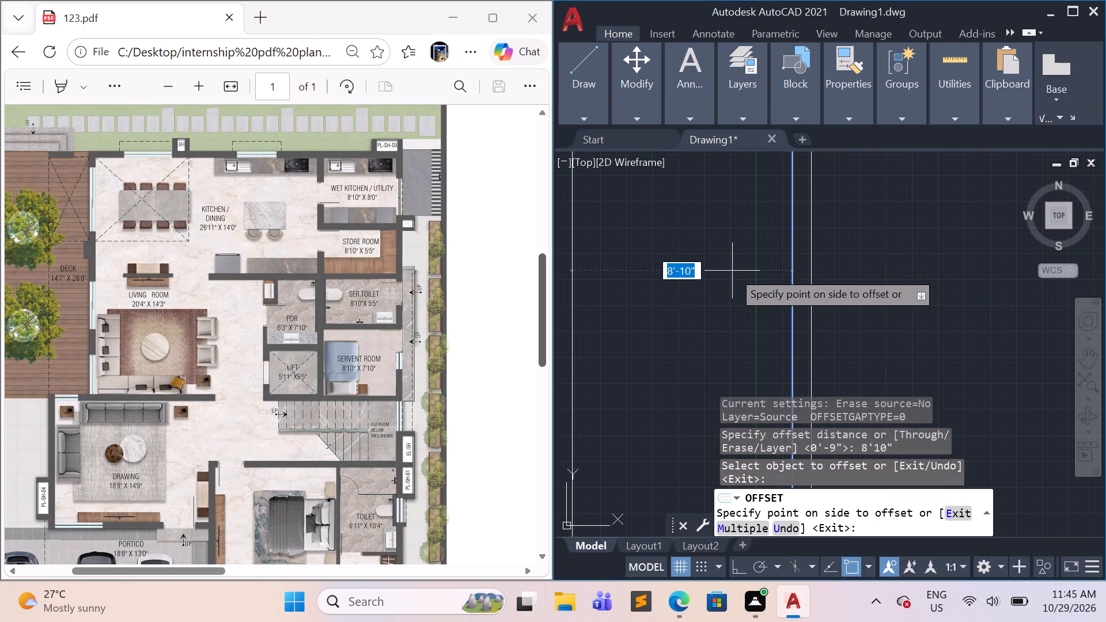
pyautogui.click(732, 271)
pyautogui.scroll(-4, 732, 271)
pyautogui.scroll(1, 681, 290)
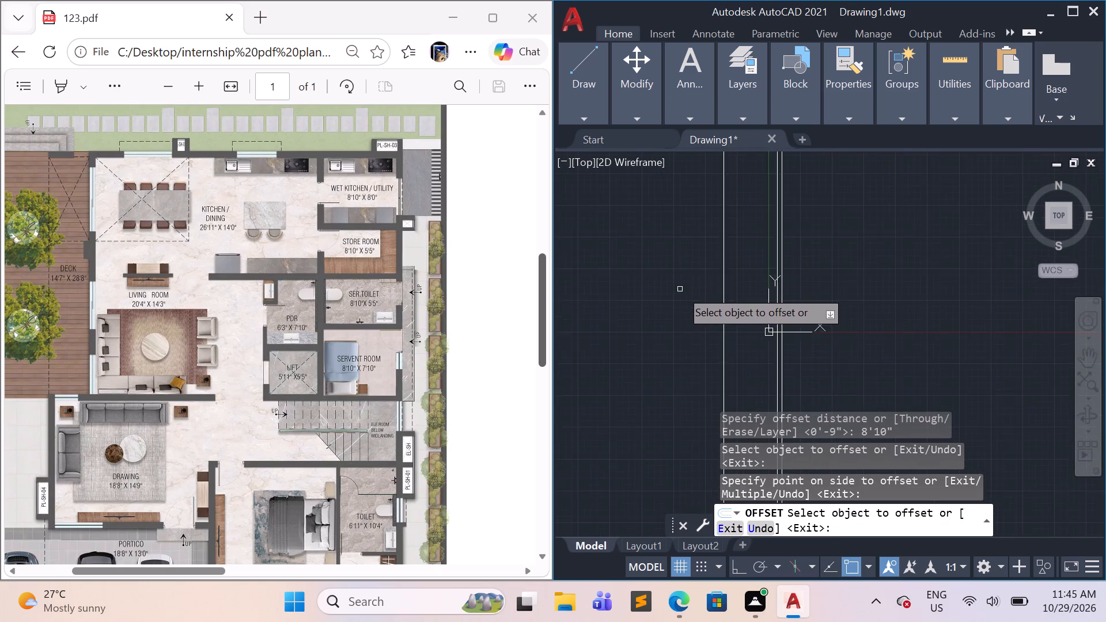
pyautogui.scroll(2, 680, 289)
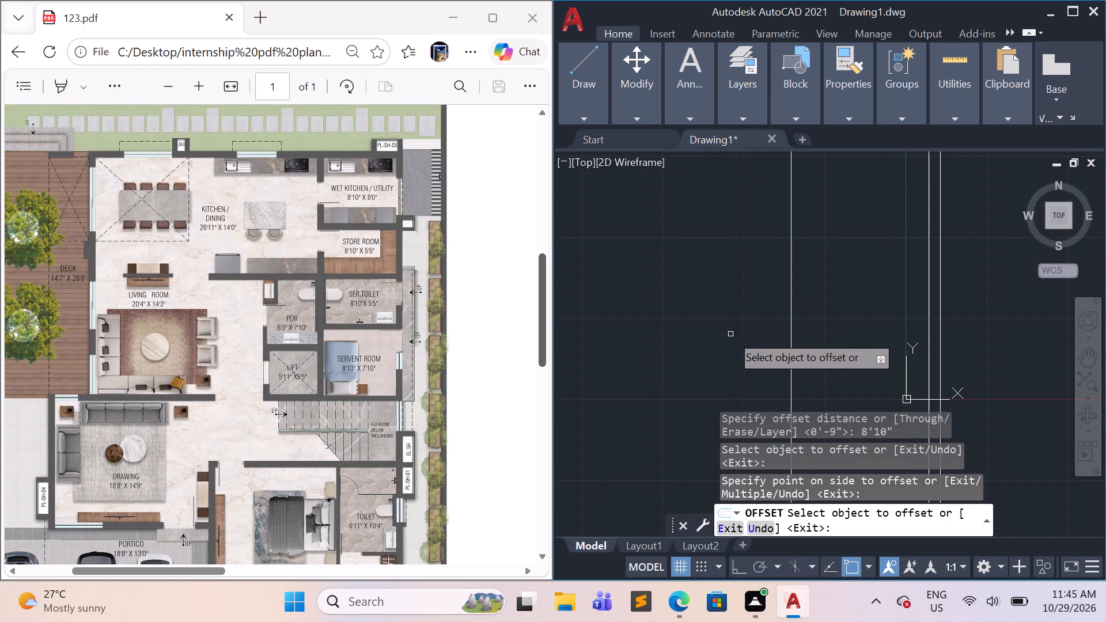
pyautogui.press('space')
# Offset the leftmost vertical construction line 9" to its left for the wall thickness.
pyautogui.press('space')
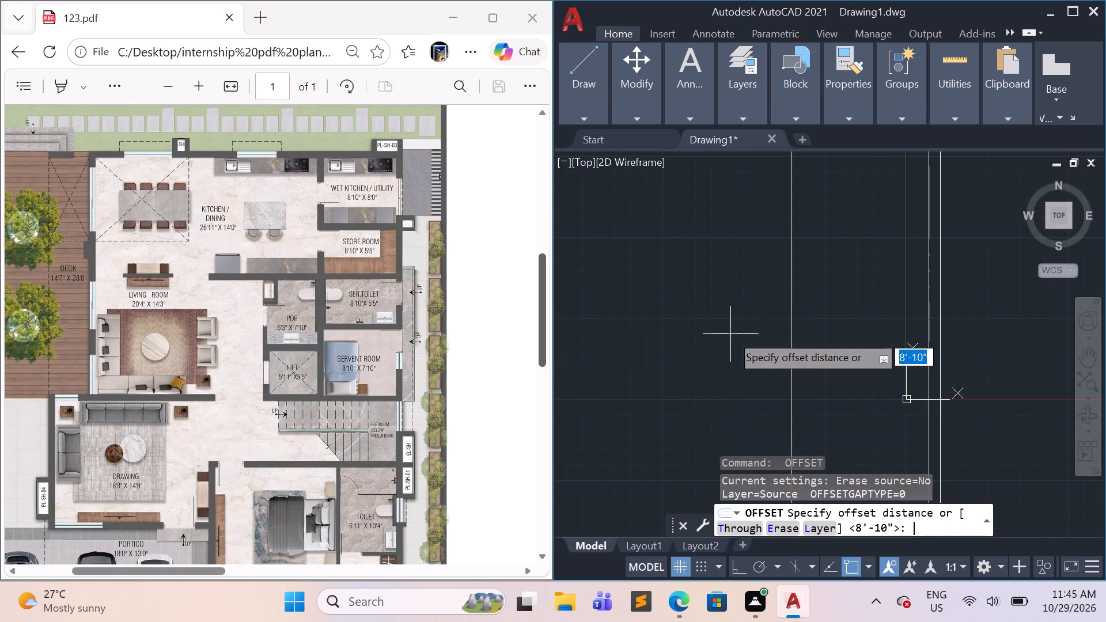
pyautogui.press('9')
pyautogui.hotkey('shift', '"')
pyautogui.press('Return')
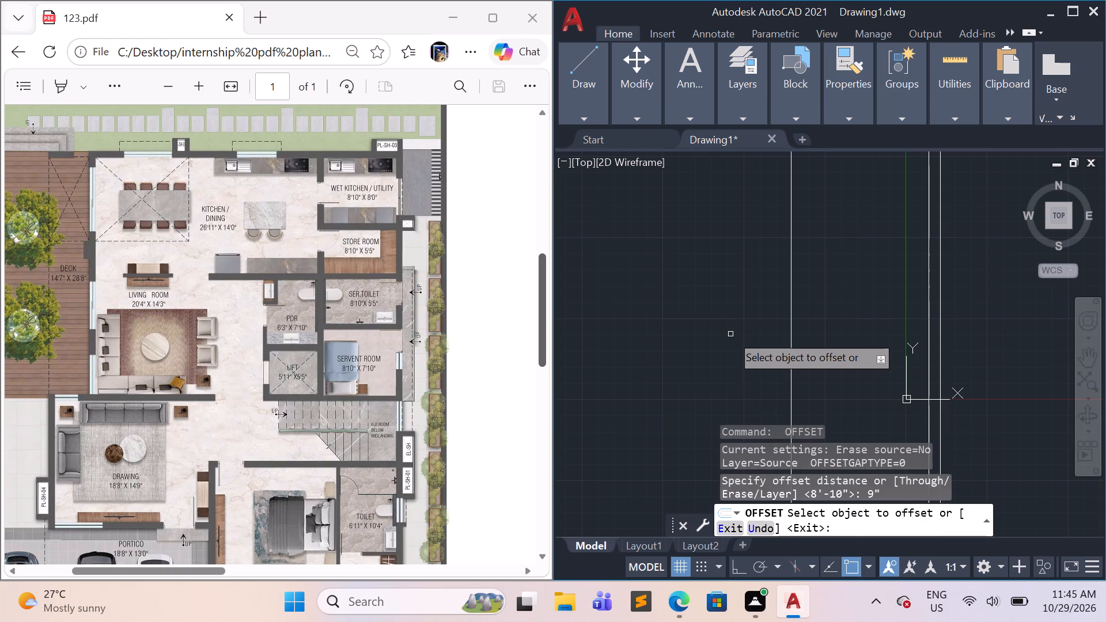
pyautogui.click(789, 266)
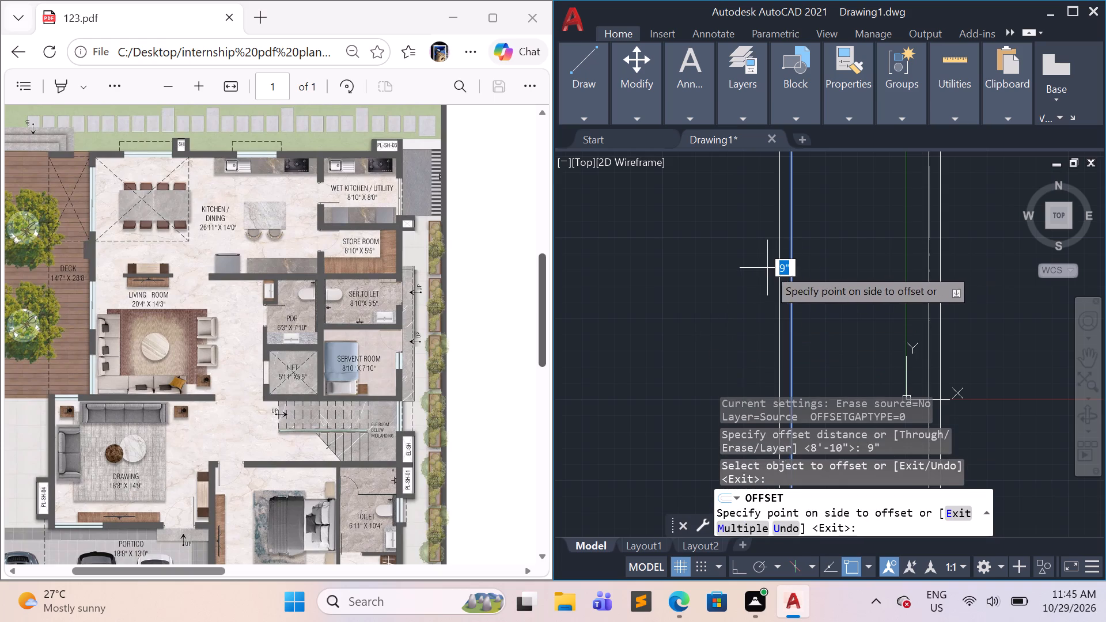
pyautogui.click(767, 268)
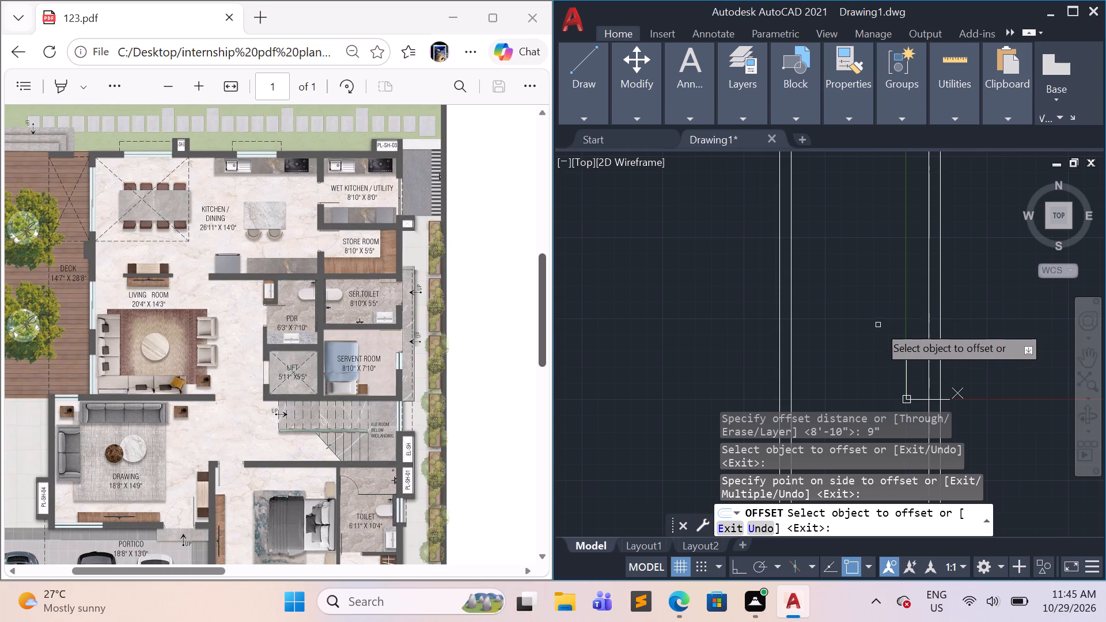
# Draw one horizontal construction line across the four vertical lines, above the drawing's origin.
pyautogui.moveTo(846, 273); pyautogui.dragTo(846, 293, button='middle')
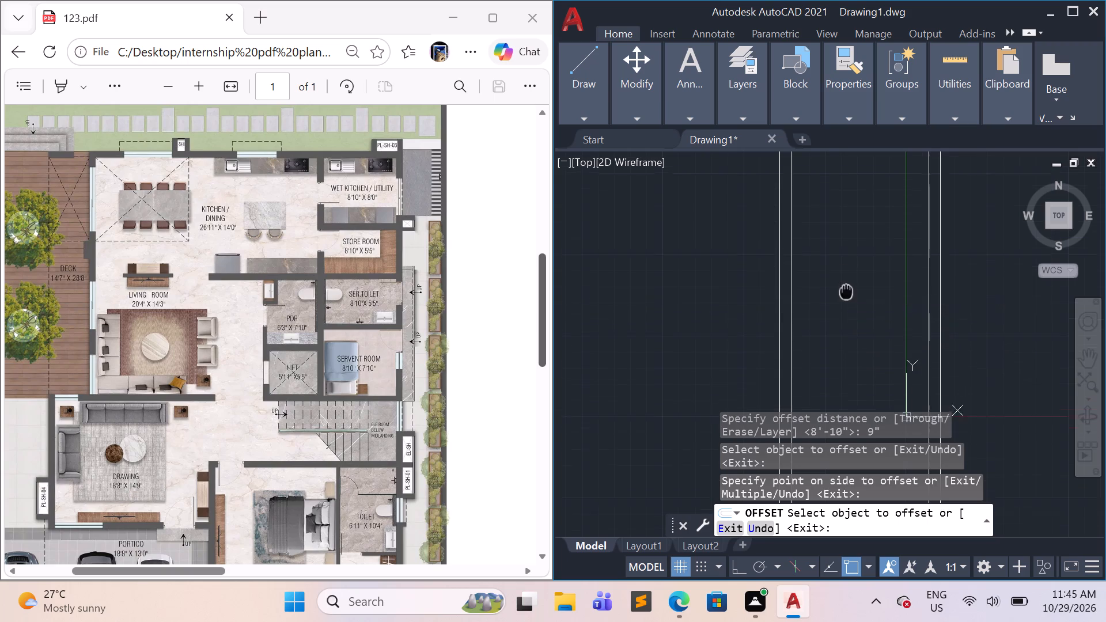
pyautogui.moveTo(846, 293); pyautogui.dragTo(821, 386, button='middle')
pyautogui.moveTo(841, 336); pyautogui.dragTo(814, 392, button='middle')
pyautogui.moveTo(833, 359); pyautogui.dragTo(848, 292, button='middle')
pyautogui.scroll(1, 835, 356)
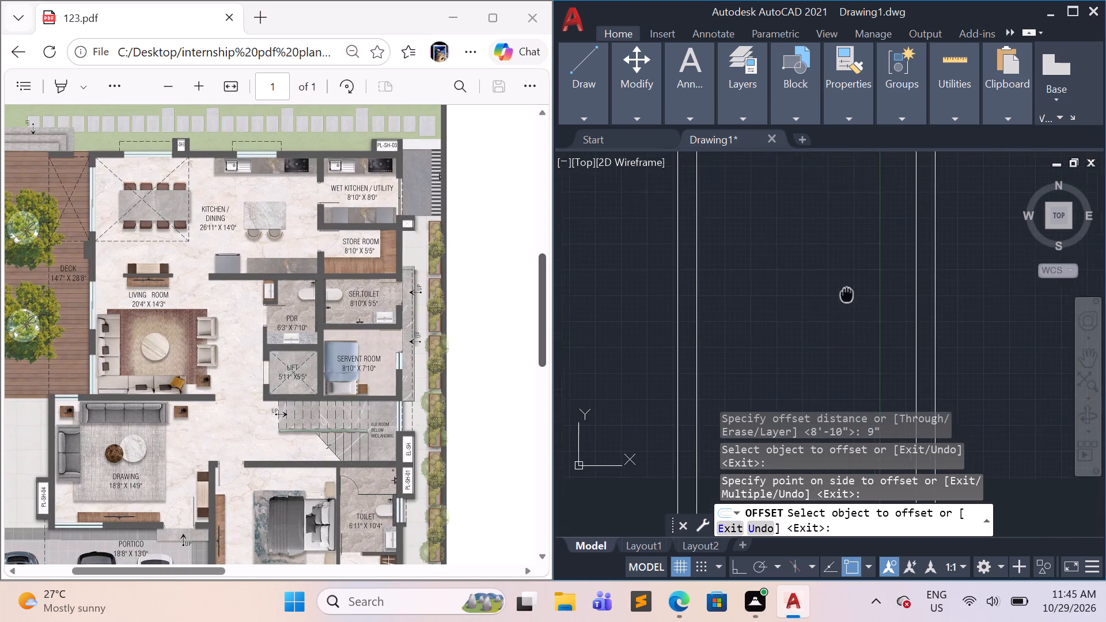
pyautogui.moveTo(848, 292); pyautogui.dragTo(849, 284, button='middle')
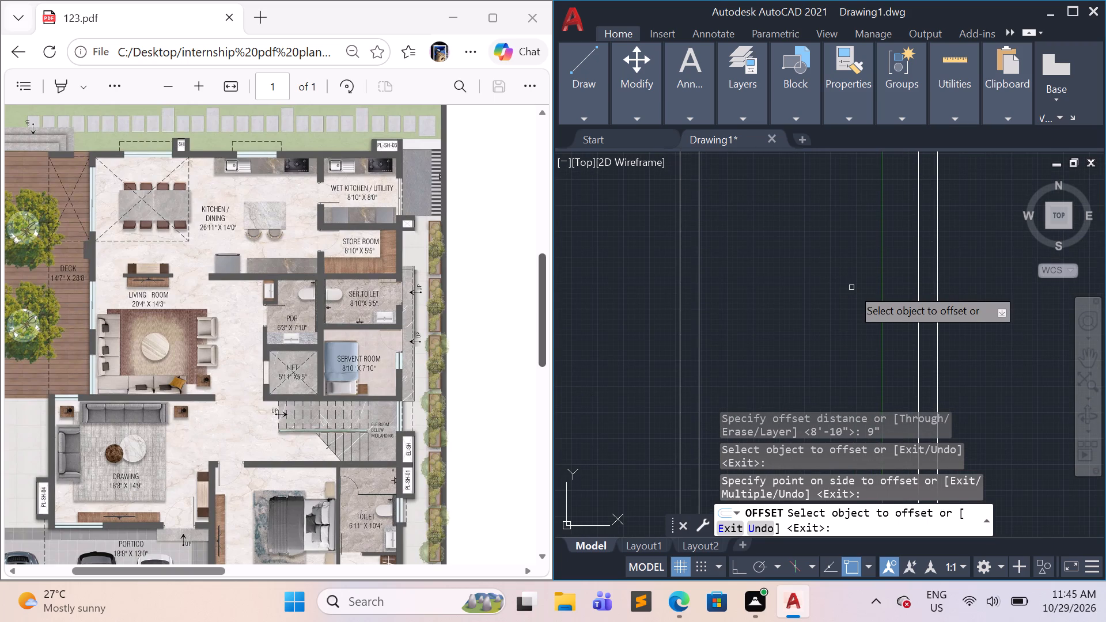
pyautogui.press('x')
pyautogui.press('l')
pyautogui.press('Return')
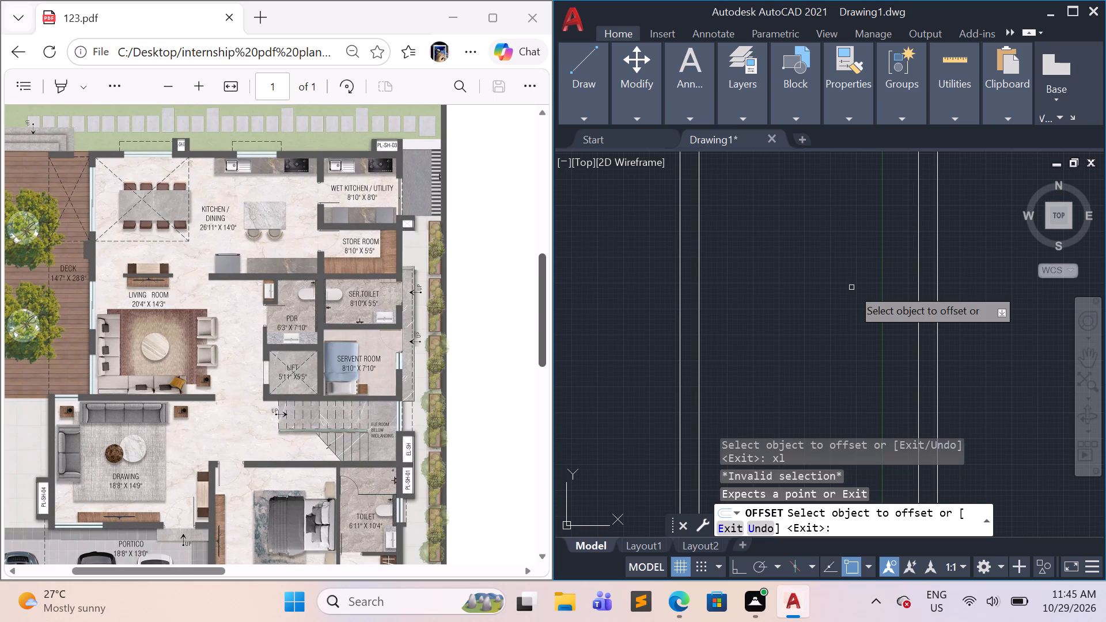
pyautogui.press('Escape')
pyautogui.write('xl')
pyautogui.press('Return')
pyautogui.press('h')
pyautogui.press('Return')
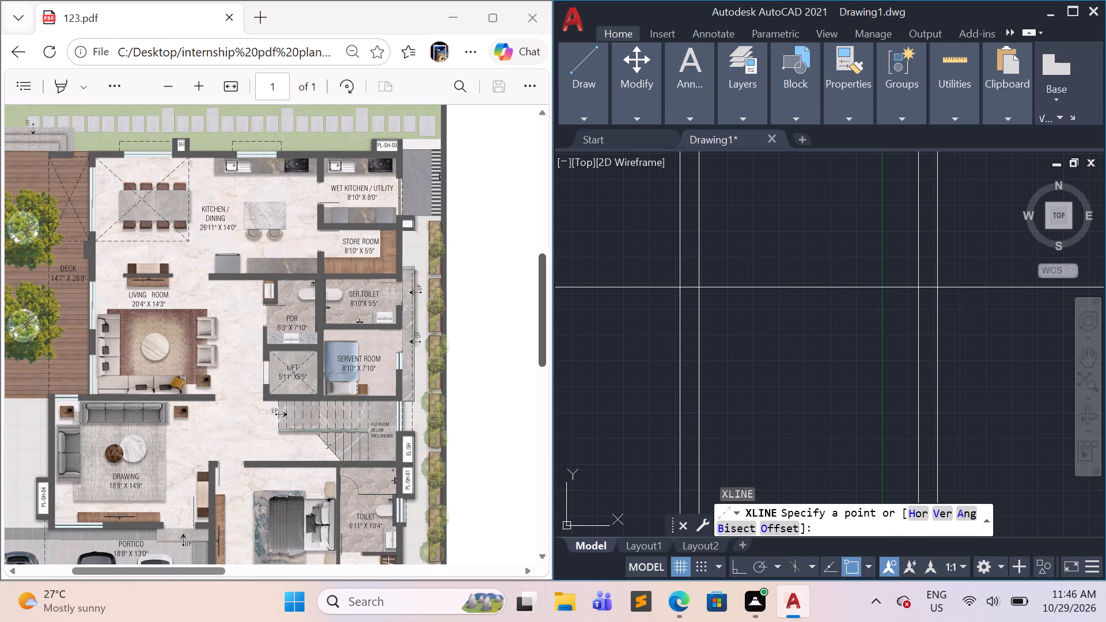
pyautogui.scroll(-5, 847, 268)
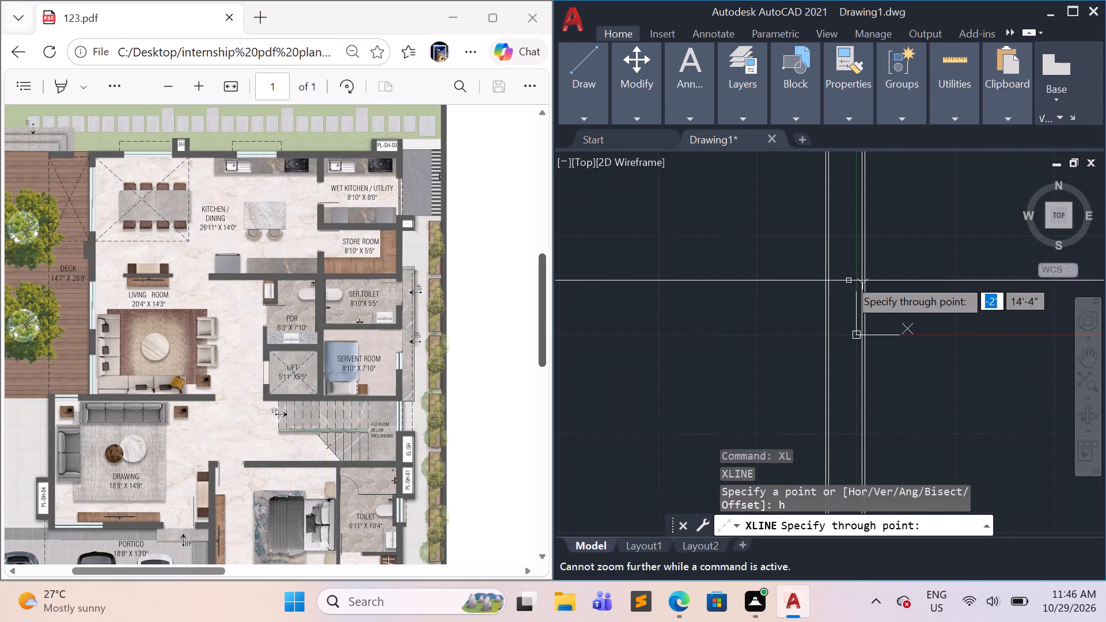
pyautogui.click(845, 226)
pyautogui.press('Escape')
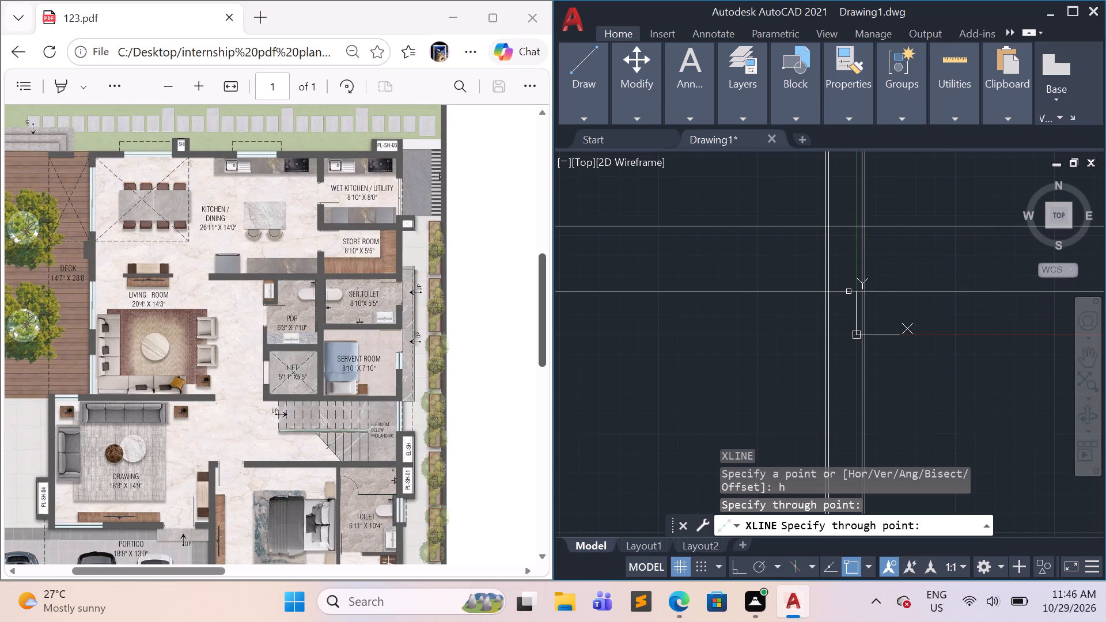
# Trim off the parts of the four vertical lines that extend above the horizontal construction line.
pyautogui.scroll(2, 849, 292)
pyautogui.moveTo(847, 285); pyautogui.dragTo(851, 445, button='middle')
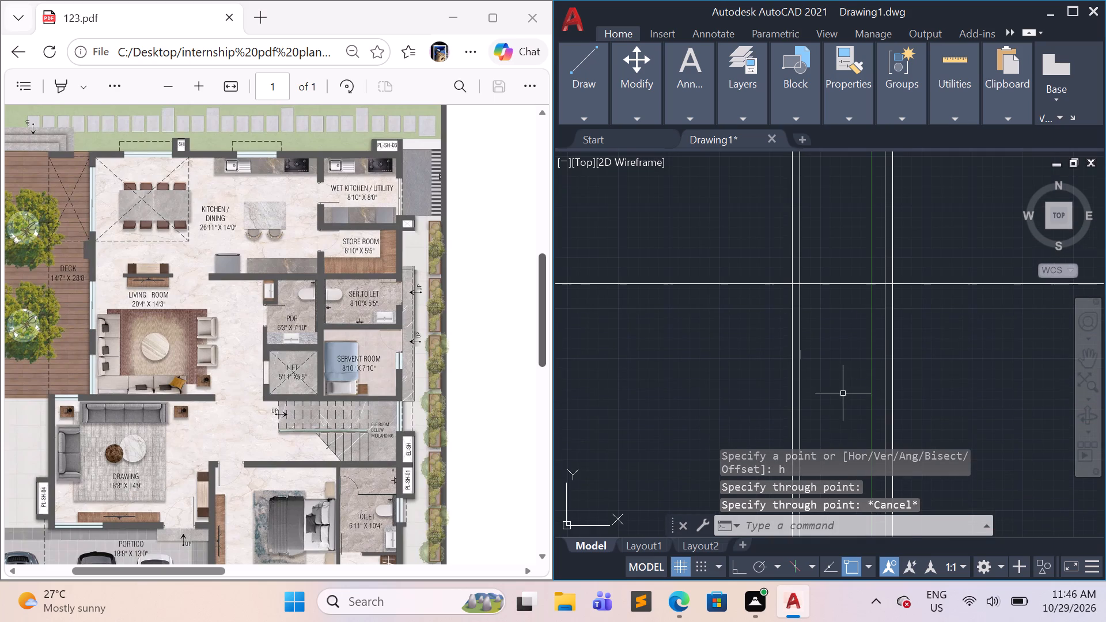
pyautogui.scroll(1, 843, 393)
pyautogui.moveTo(843, 390); pyautogui.dragTo(855, 388, button='middle')
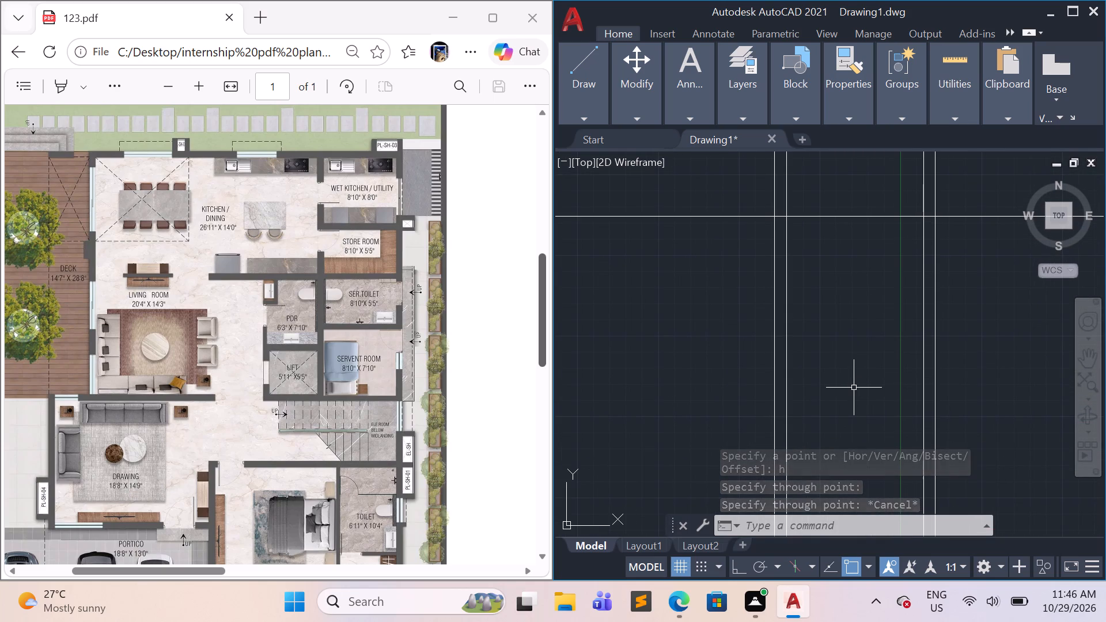
pyautogui.write('tr')
pyautogui.press('Return')
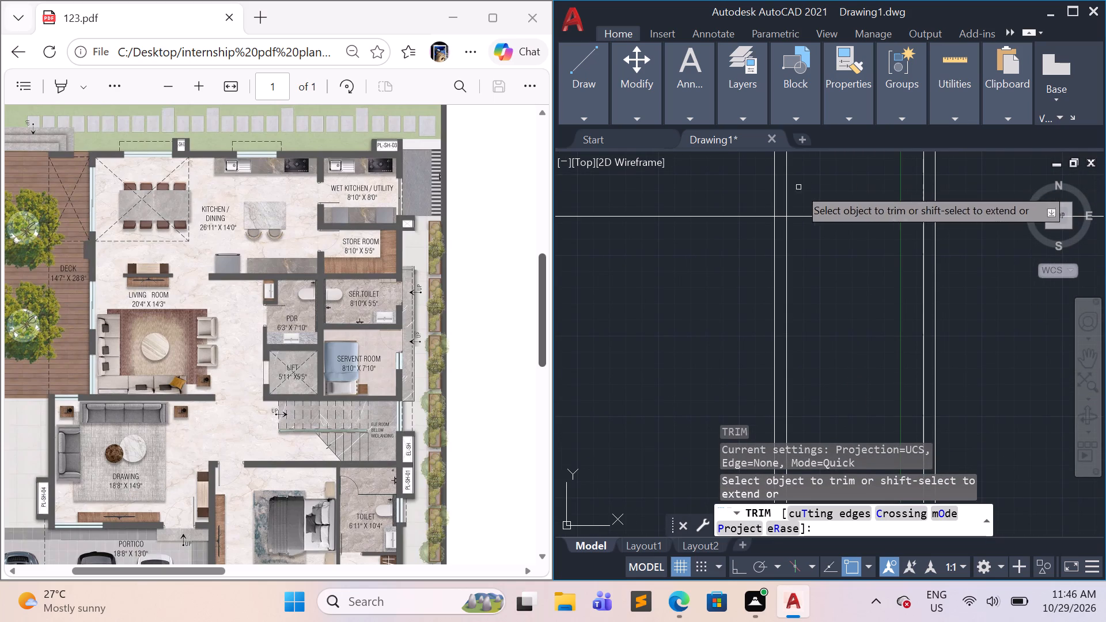
pyautogui.moveTo(715, 189); pyautogui.dragTo(977, 176)
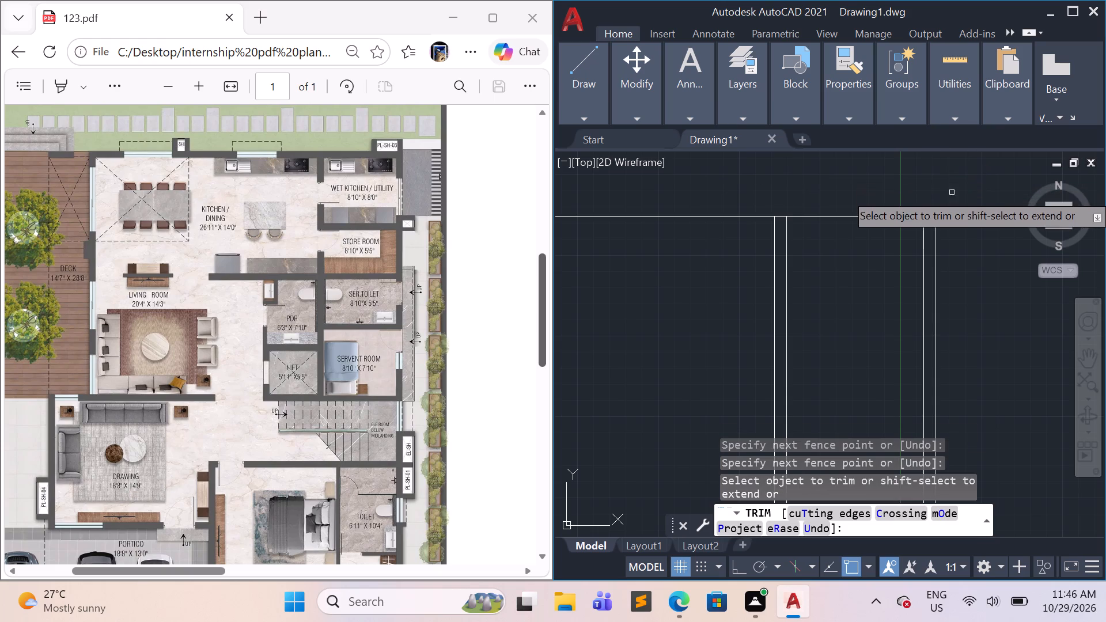
pyautogui.press('Escape')
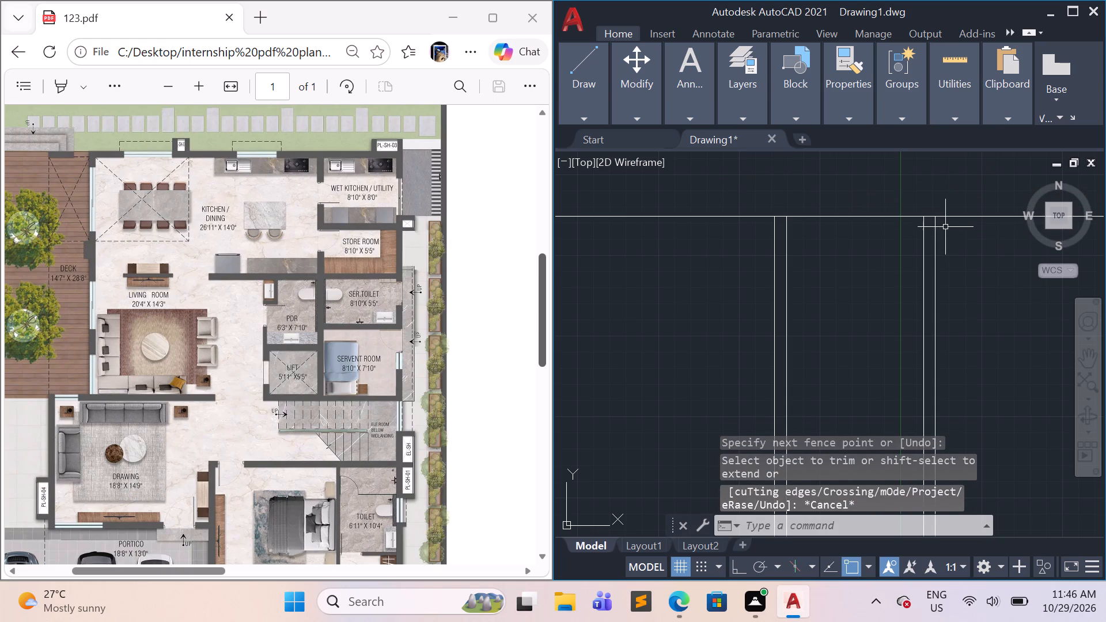
pyautogui.scroll(1, 969, 229)
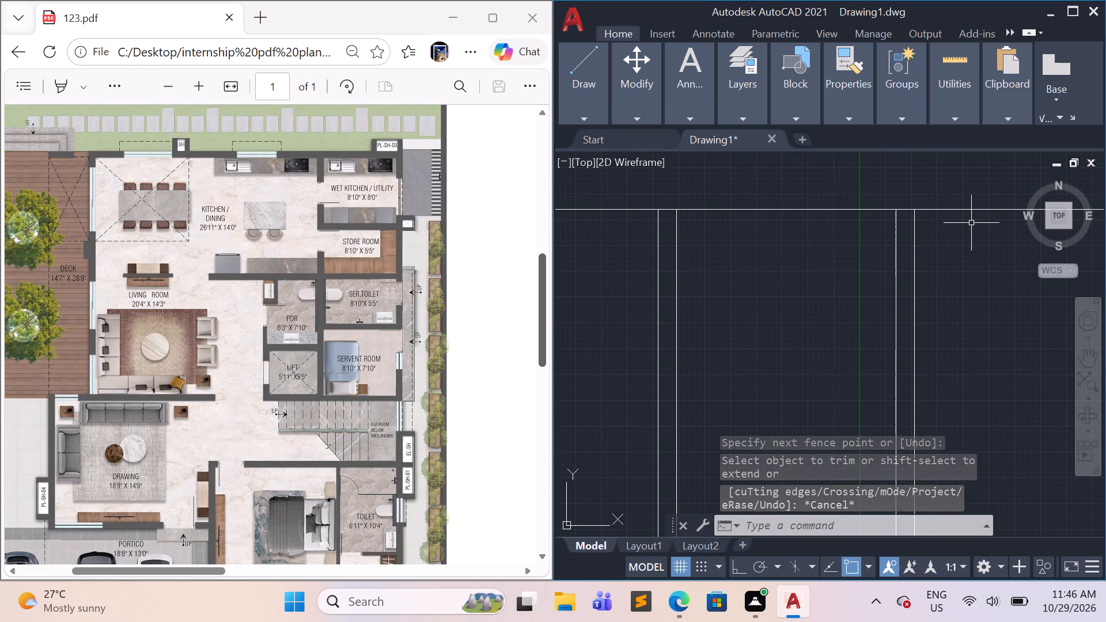
# Trim off the part of the horizontal construction line that extends right of the rightmost vertical line.
pyautogui.press('space')
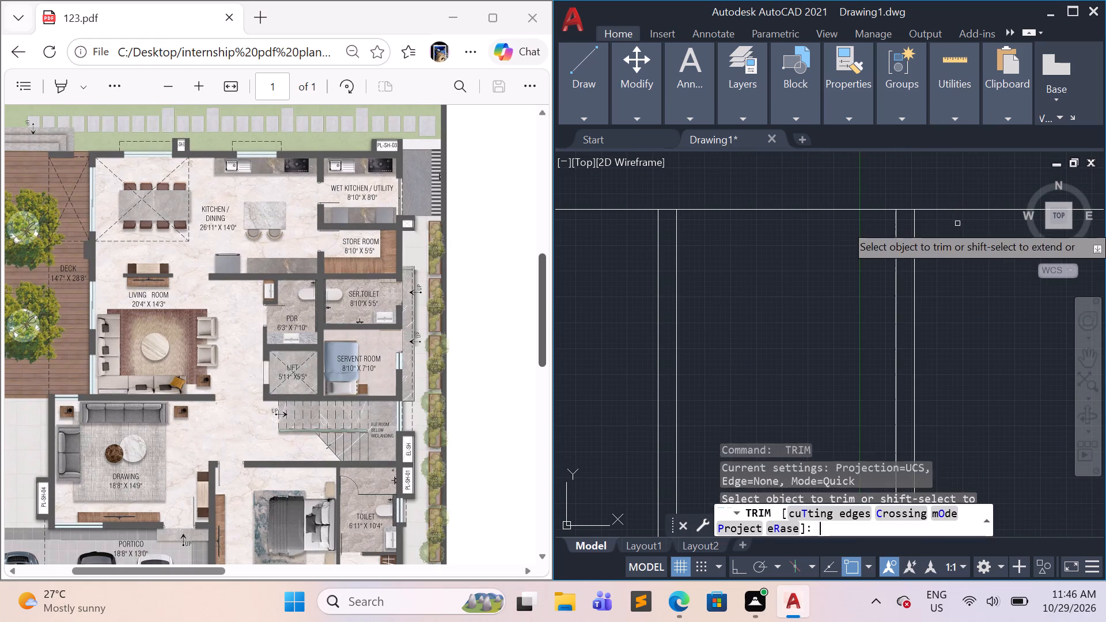
pyautogui.moveTo(959, 187); pyautogui.dragTo(983, 255)
pyautogui.press('Escape')
pyautogui.press('Escape')
pyautogui.press('Escape')
pyautogui.press('Escape')
# Offset the leftmost vertical construction line 26'11" to its left for the kitchen/dining width.
pyautogui.scroll(-2, 979, 259)
pyautogui.scroll(1, 900, 304)
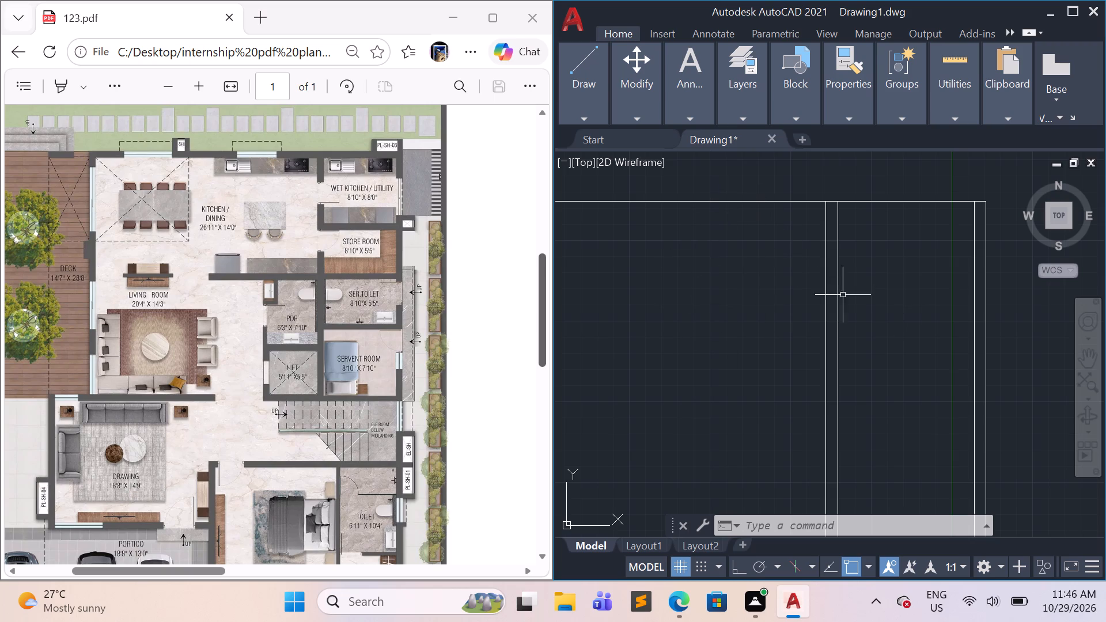
pyautogui.click(827, 300)
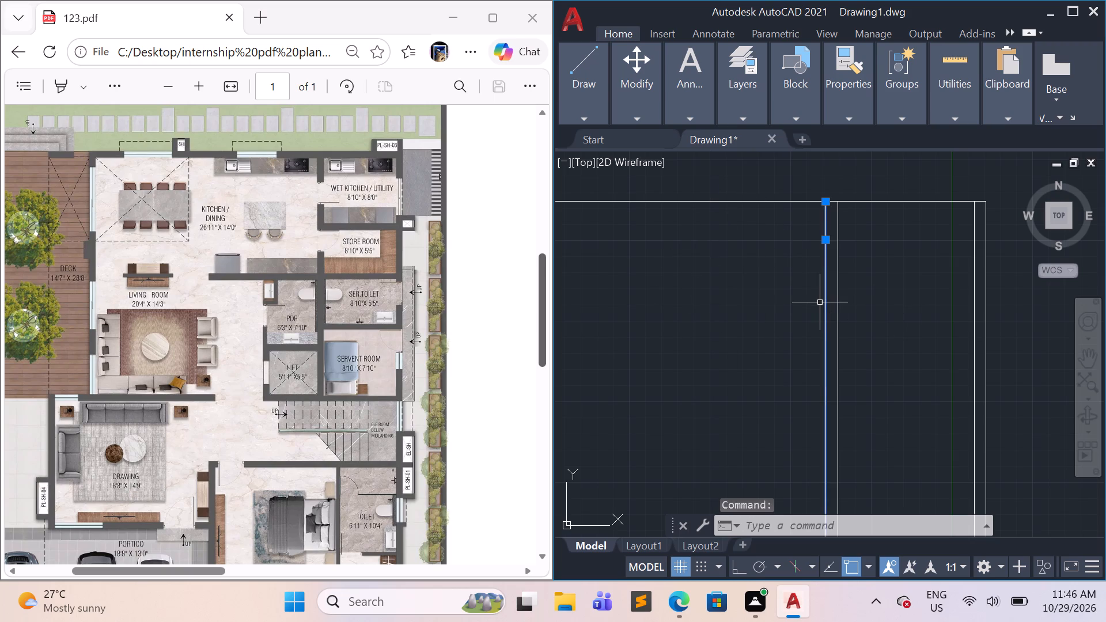
pyautogui.press('o')
pyautogui.press('Return')
pyautogui.press('2')
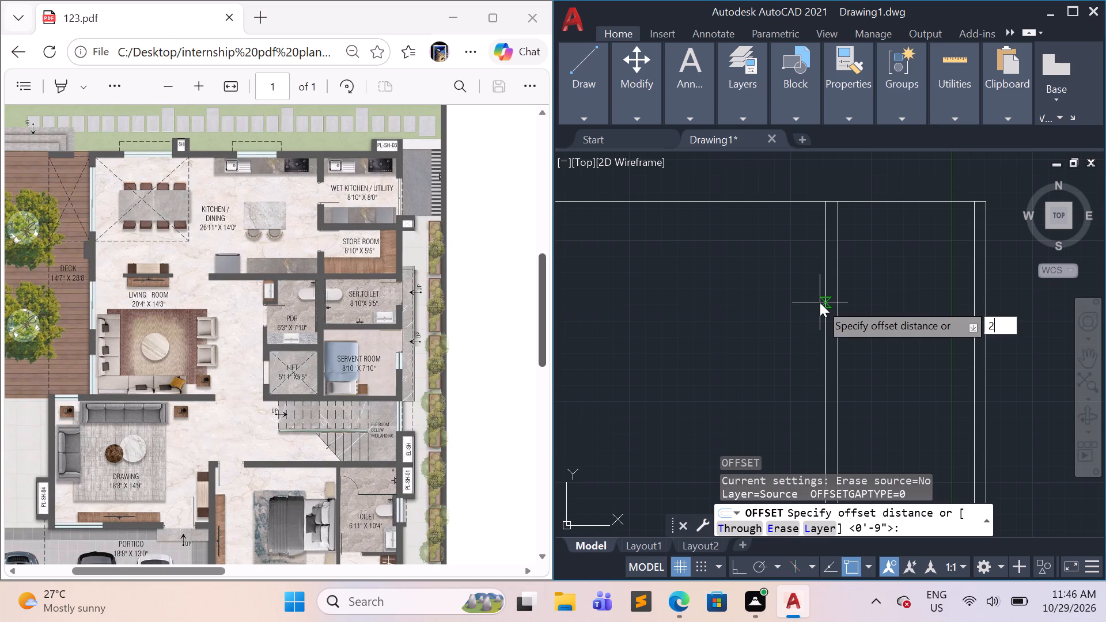
pyautogui.write("6'")
pyautogui.write('11')
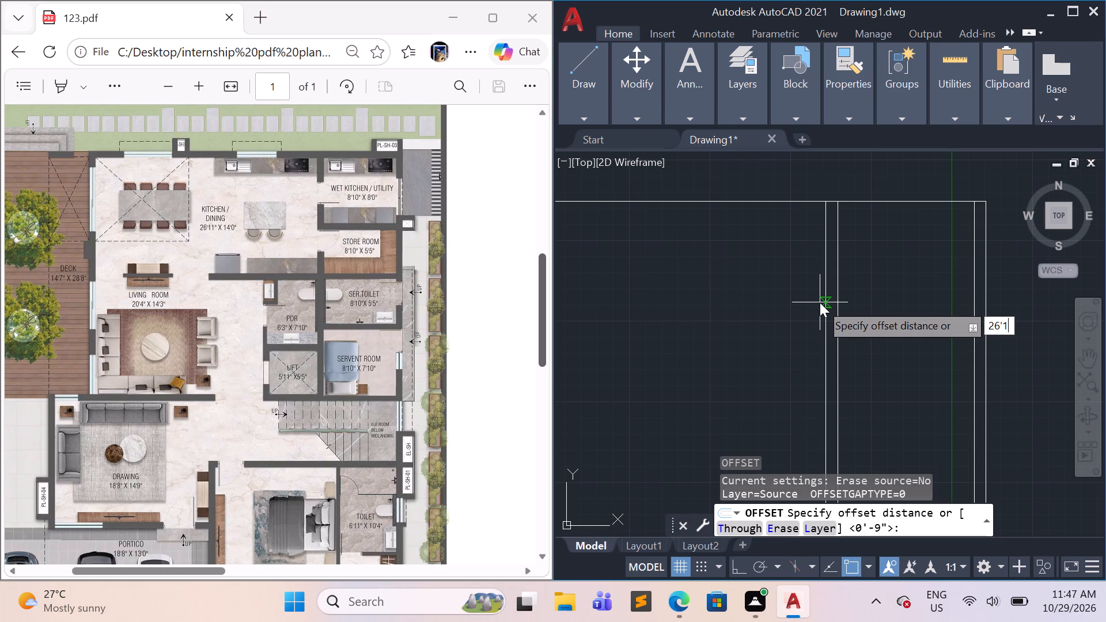
pyautogui.hotkey('shift', '"')
pyautogui.press('Return')
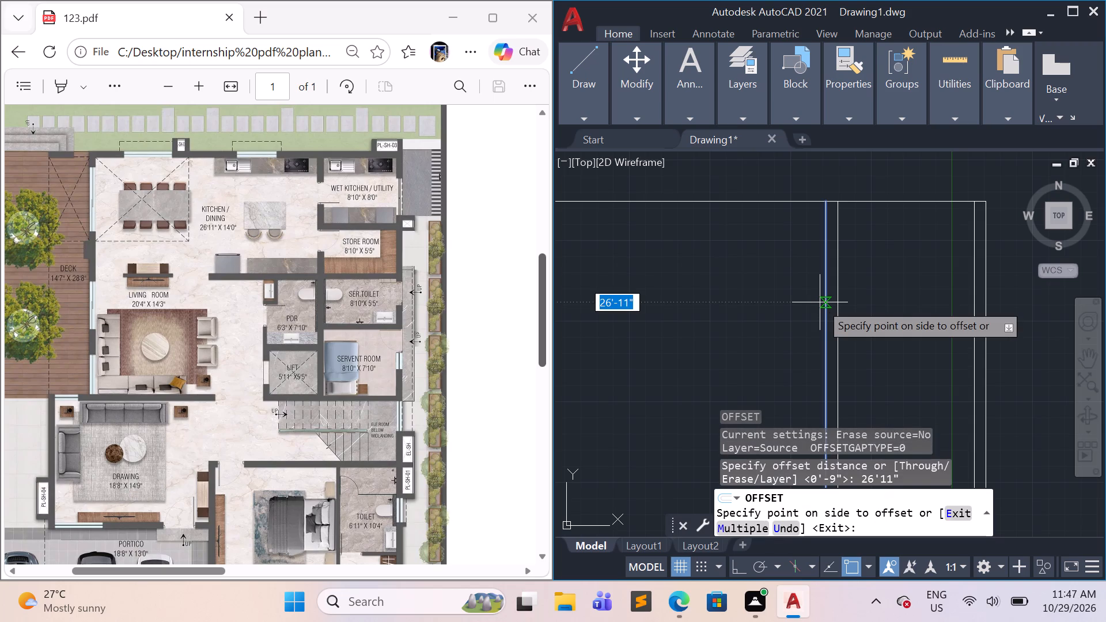
pyautogui.click(721, 301)
pyautogui.scroll(-4, 720, 302)
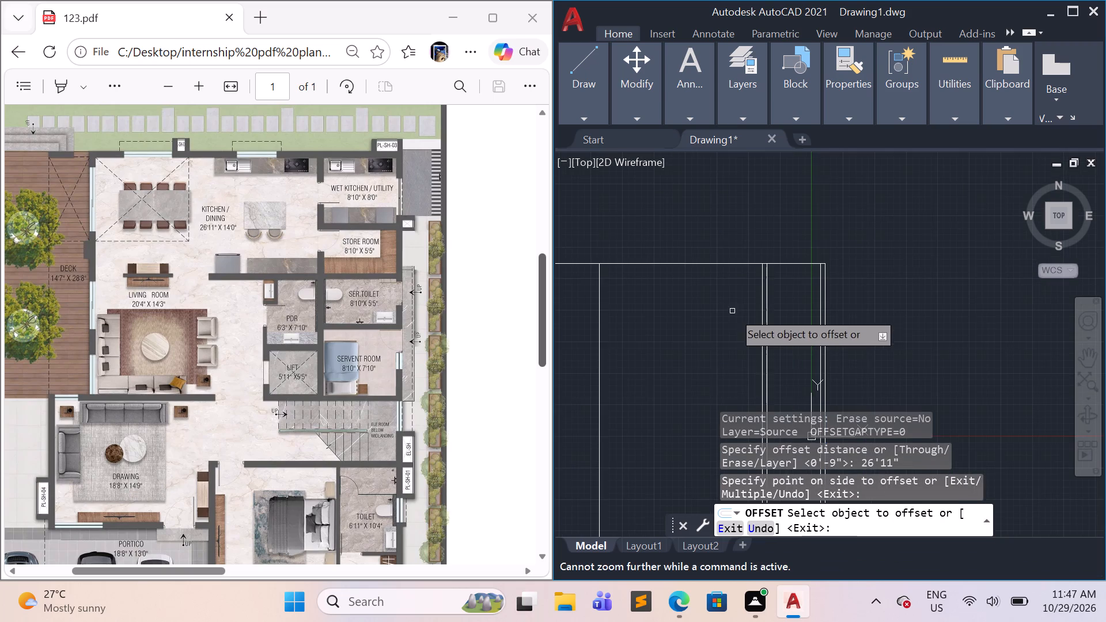
pyautogui.moveTo(660, 353); pyautogui.dragTo(745, 310, button='middle')
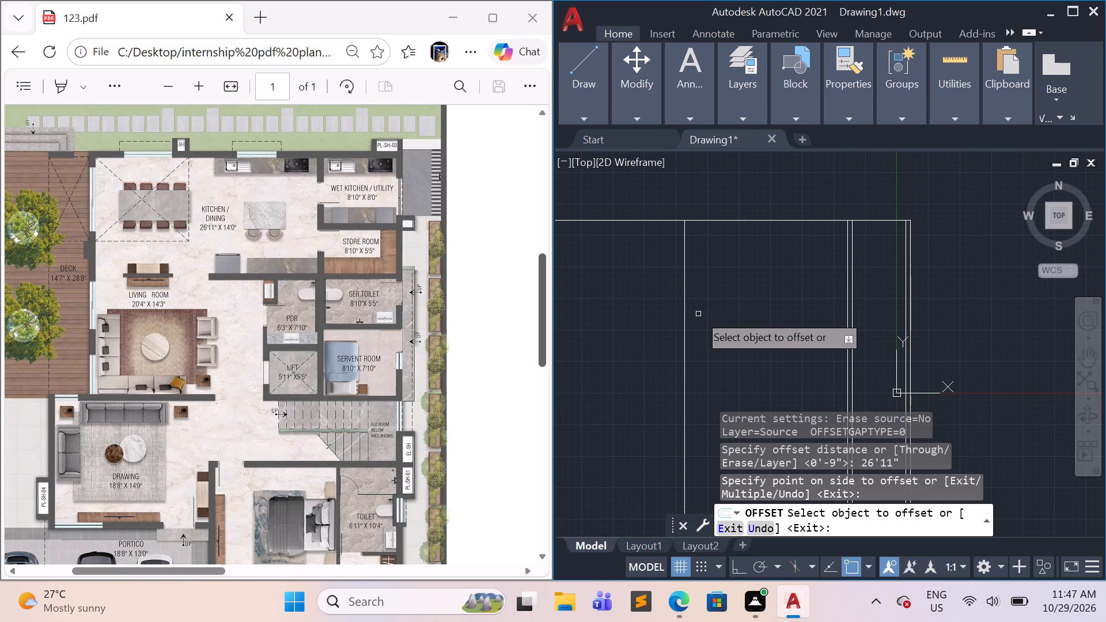
pyautogui.press('space')
# Offset the new leftmost vertical construction line 9" to its left for the wall thickness.
pyautogui.press('space')
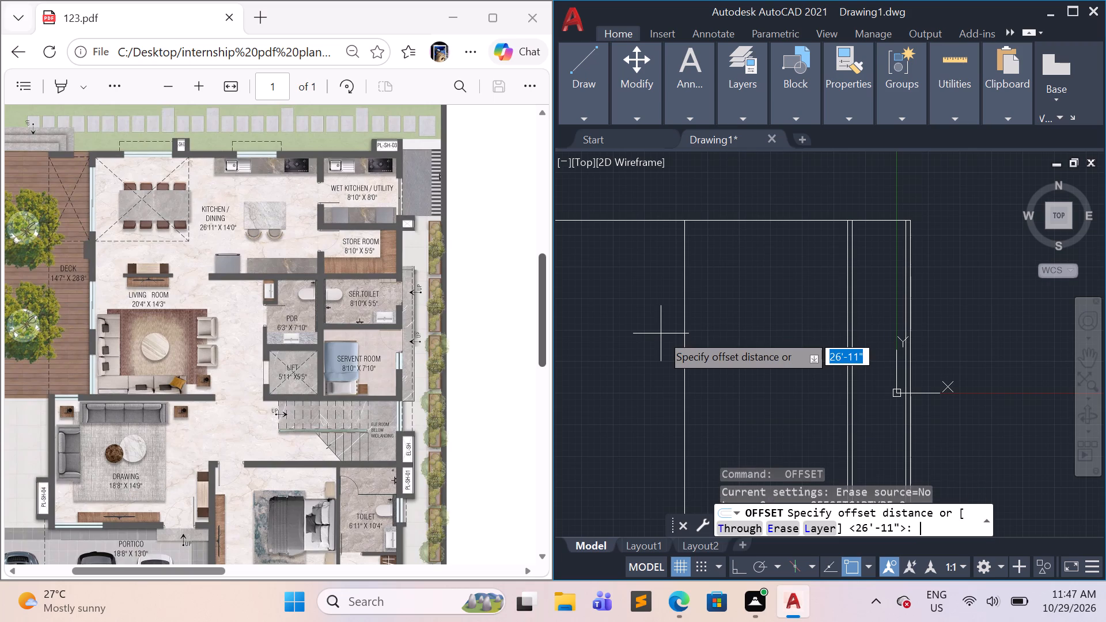
pyautogui.press('9')
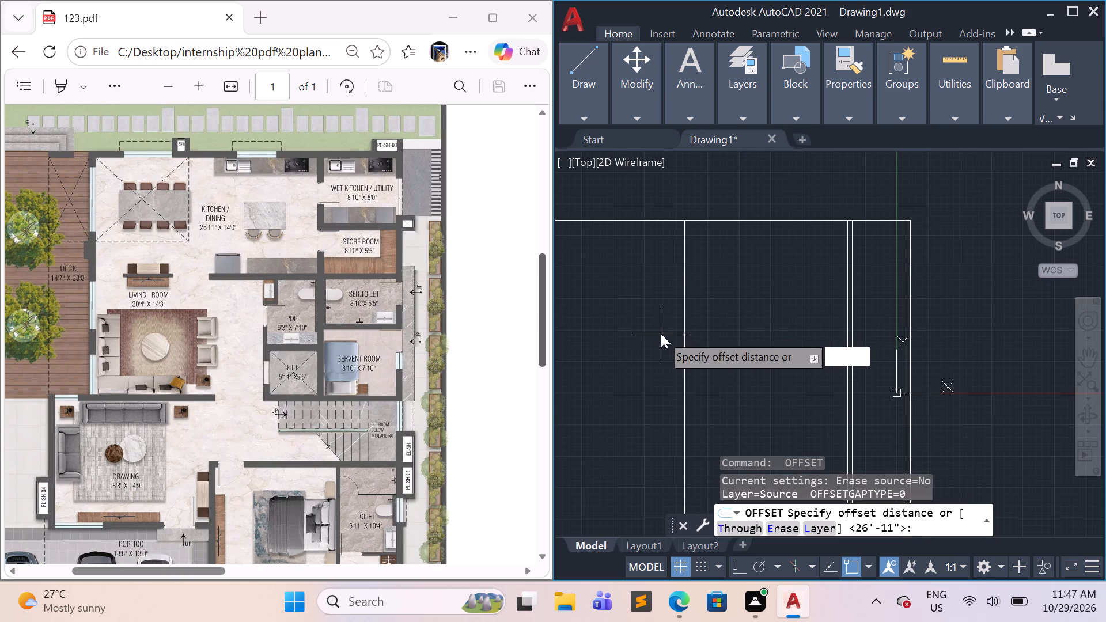
pyautogui.hotkey('shift', '"')
pyautogui.press('Return')
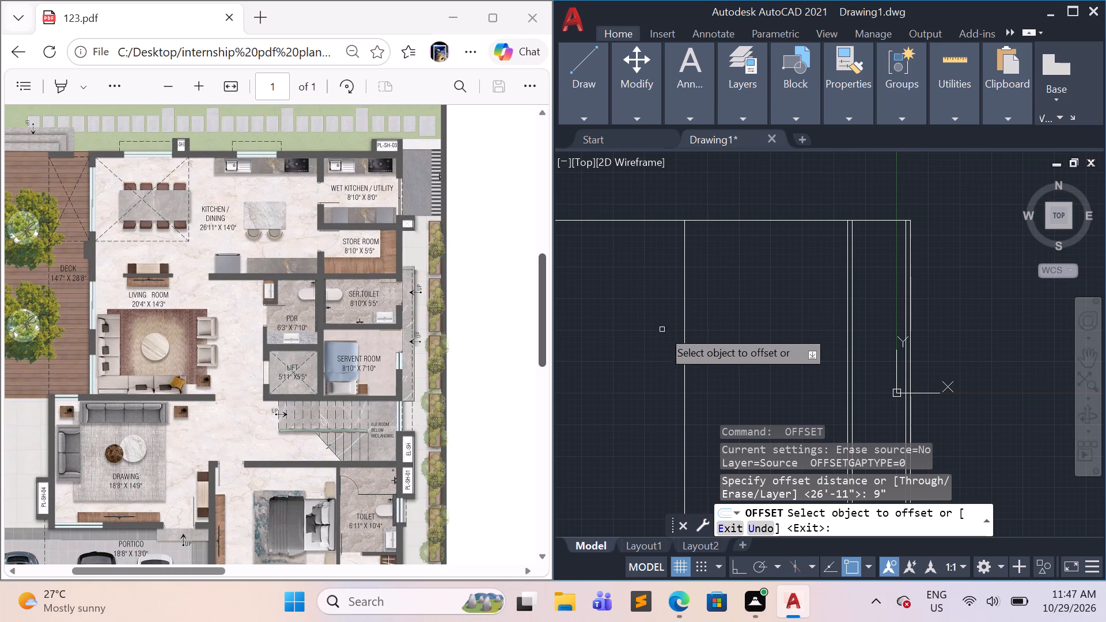
pyautogui.click(686, 282)
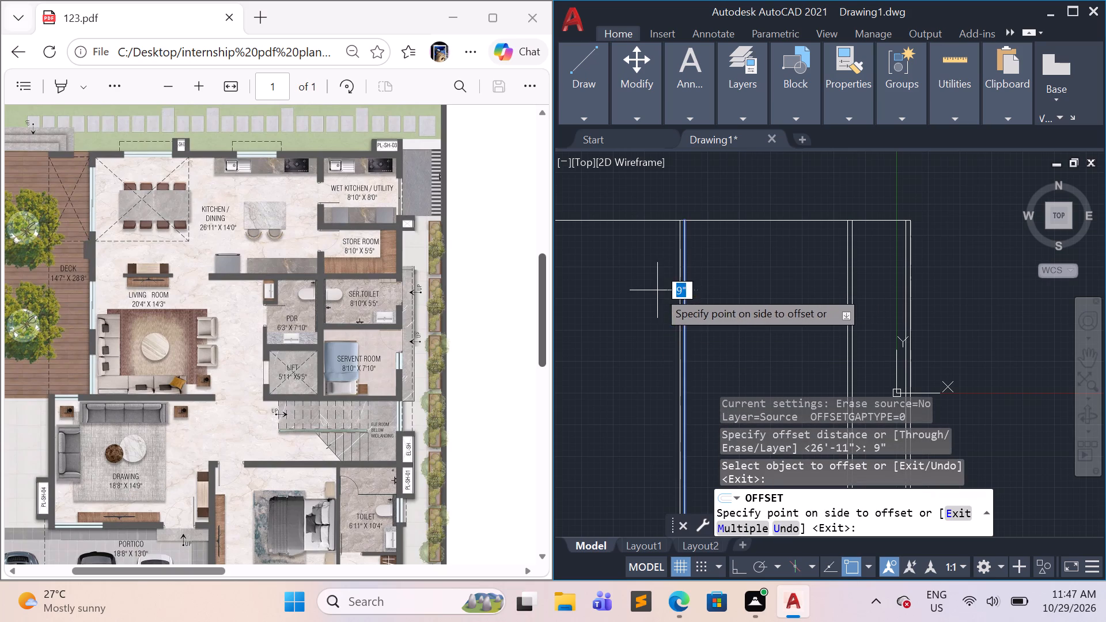
pyautogui.click(657, 290)
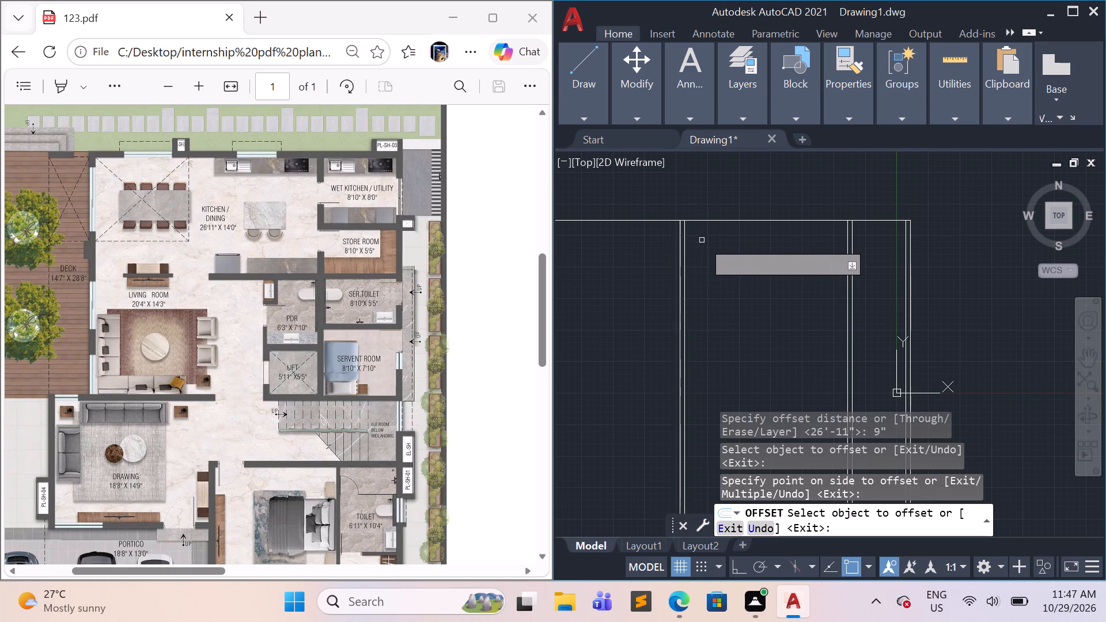
pyautogui.press('Escape')
pyautogui.press('Escape')
pyautogui.press('Escape')
pyautogui.press('Escape')
pyautogui.press('Escape')
pyautogui.press('Escape')
pyautogui.press('Escape')
pyautogui.press('Escape')
pyautogui.press('Escape')
pyautogui.press('Escape')
pyautogui.press('Escape')
pyautogui.press('Escape')
pyautogui.press('Escape')
pyautogui.press('Escape')
pyautogui.press('Escape')
pyautogui.press('Escape')
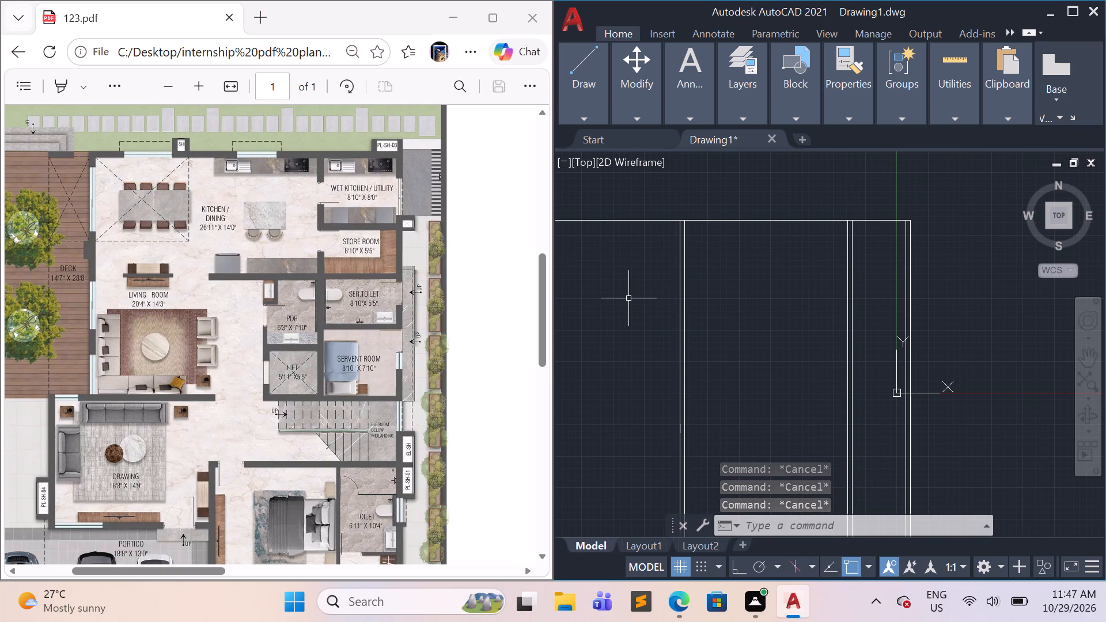
# Offset the leftmost vertical construction line 14'7" to its left for the deck width.
pyautogui.click(678, 295)
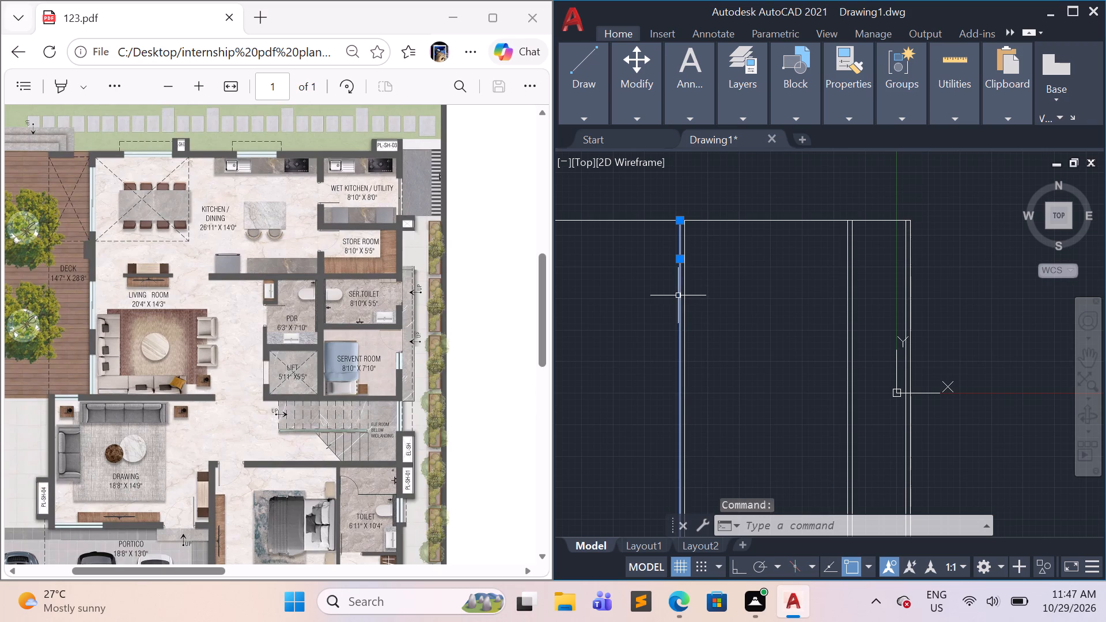
pyautogui.press('o')
pyautogui.press('Return')
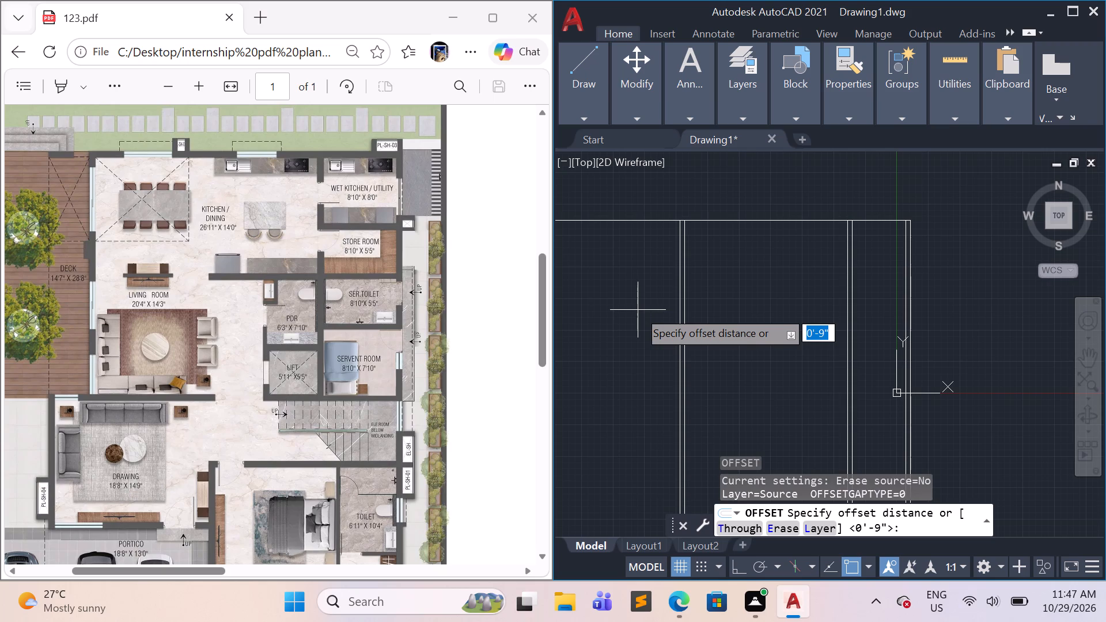
pyautogui.write("14'")
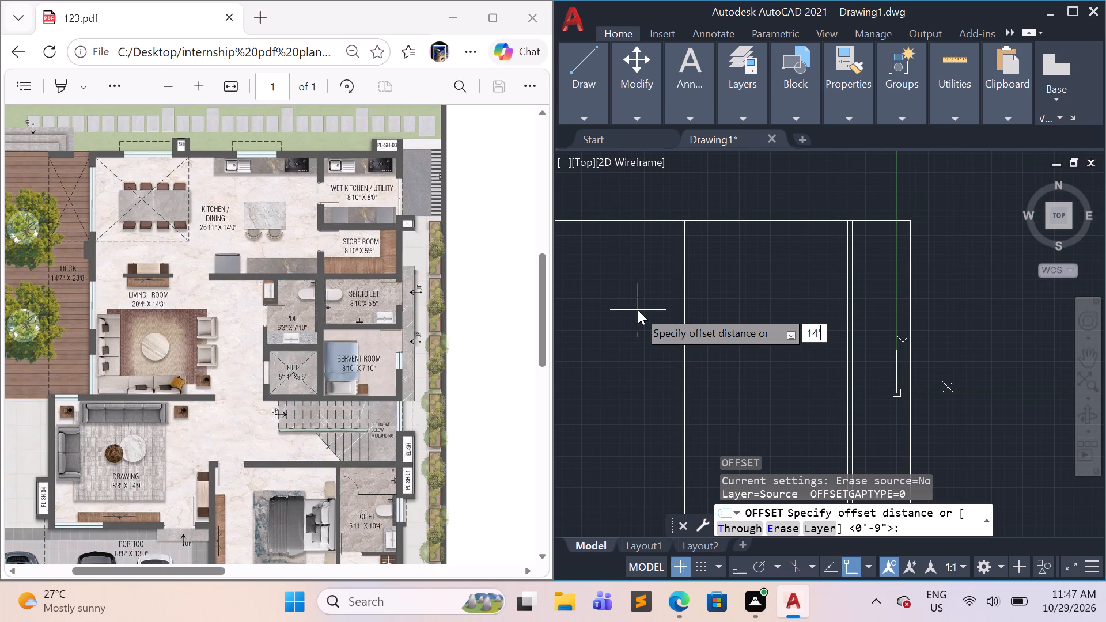
pyautogui.press('7')
pyautogui.hotkey('shift', '"')
pyautogui.press('Return')
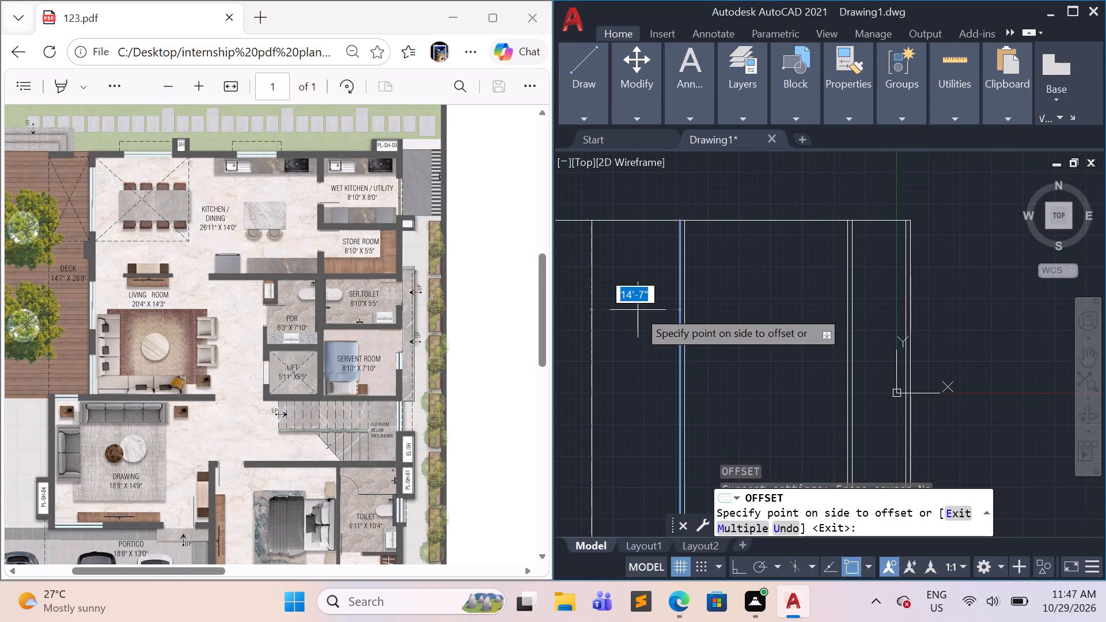
pyautogui.click(630, 310)
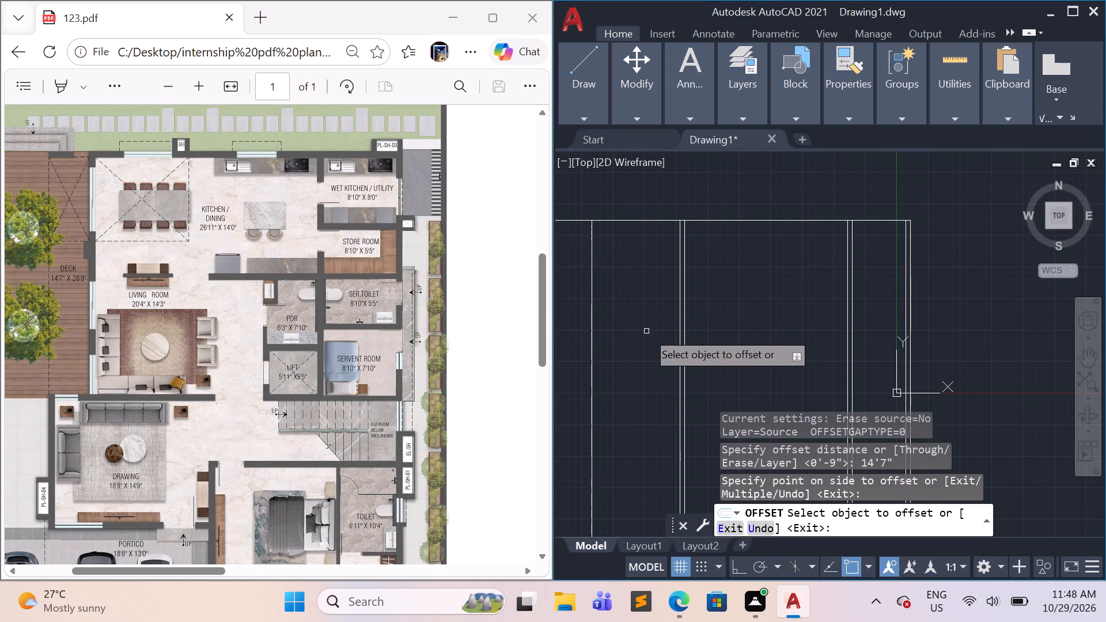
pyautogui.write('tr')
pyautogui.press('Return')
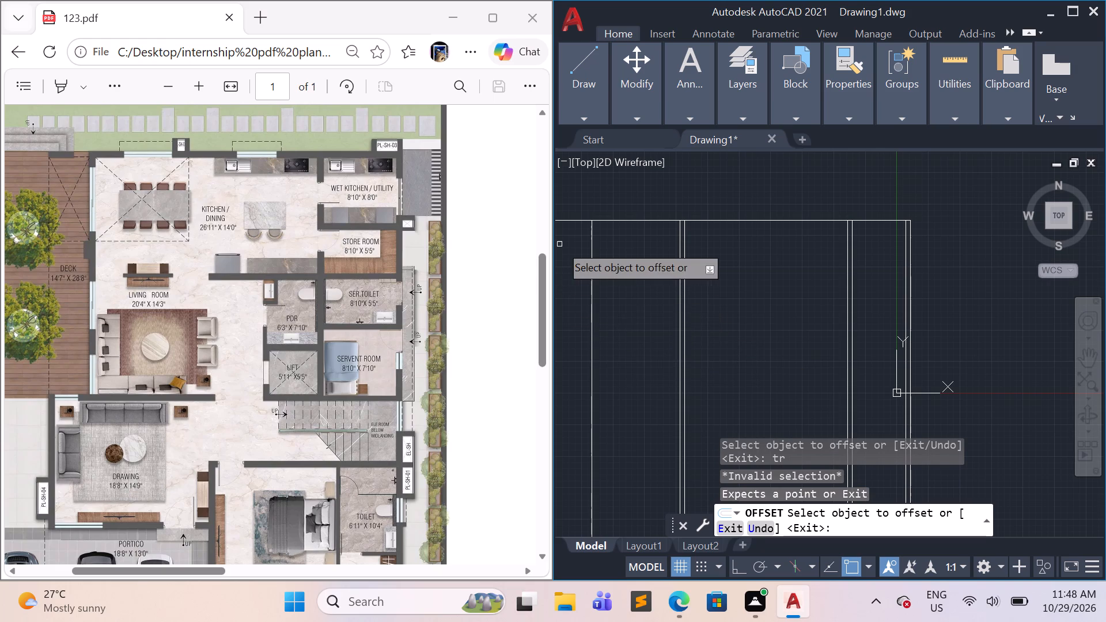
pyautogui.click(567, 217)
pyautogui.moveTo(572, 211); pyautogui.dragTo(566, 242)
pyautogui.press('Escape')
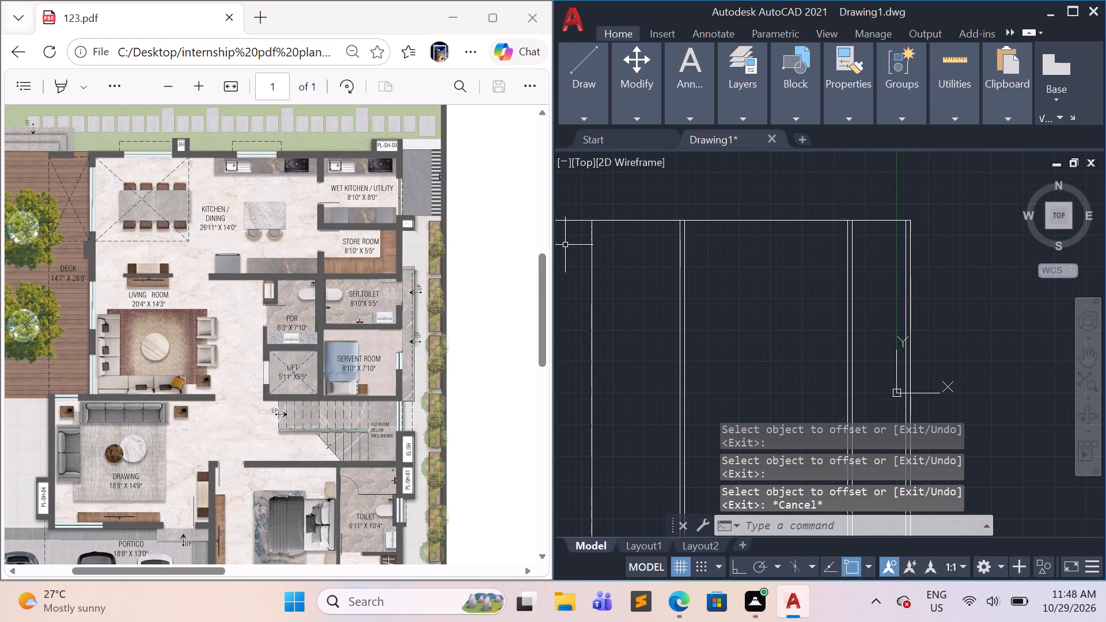
# Trim off the part of the horizontal construction line that extends left of the leftmost vertical line.
pyautogui.write('tr')
pyautogui.press('Return')
pyautogui.moveTo(554, 238); pyautogui.dragTo(554, 227)
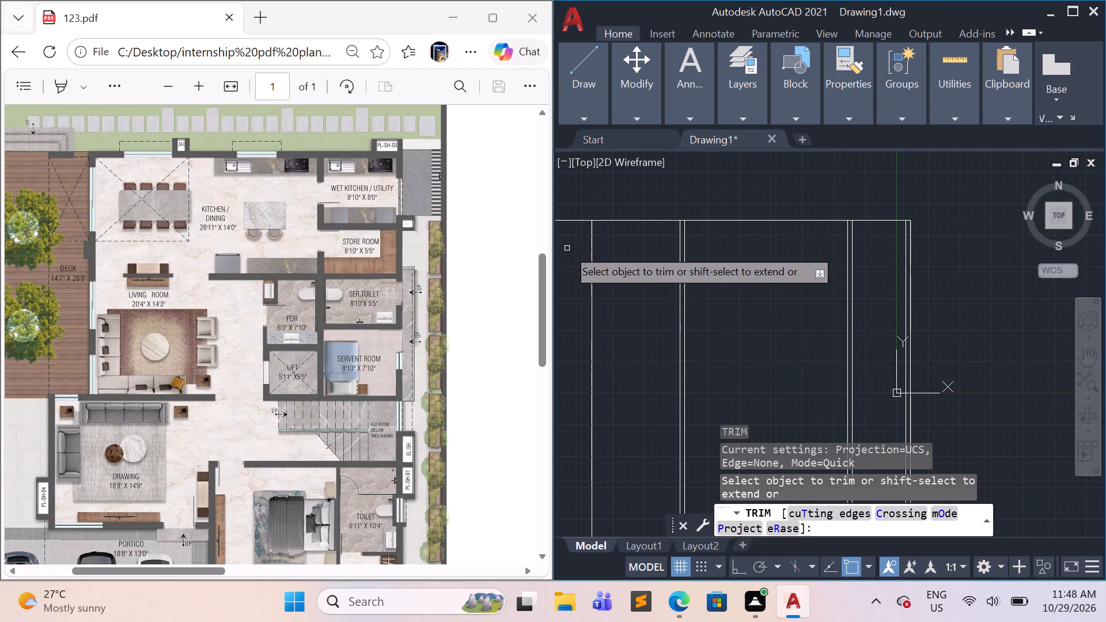
pyautogui.moveTo(569, 240); pyautogui.dragTo(572, 213)
pyautogui.press('Escape')
pyautogui.press('Escape')
pyautogui.press('Escape')
pyautogui.press('Escape')
pyautogui.press('Escape')
pyautogui.press('Escape')
pyautogui.press('Escape')
pyautogui.press('Escape')
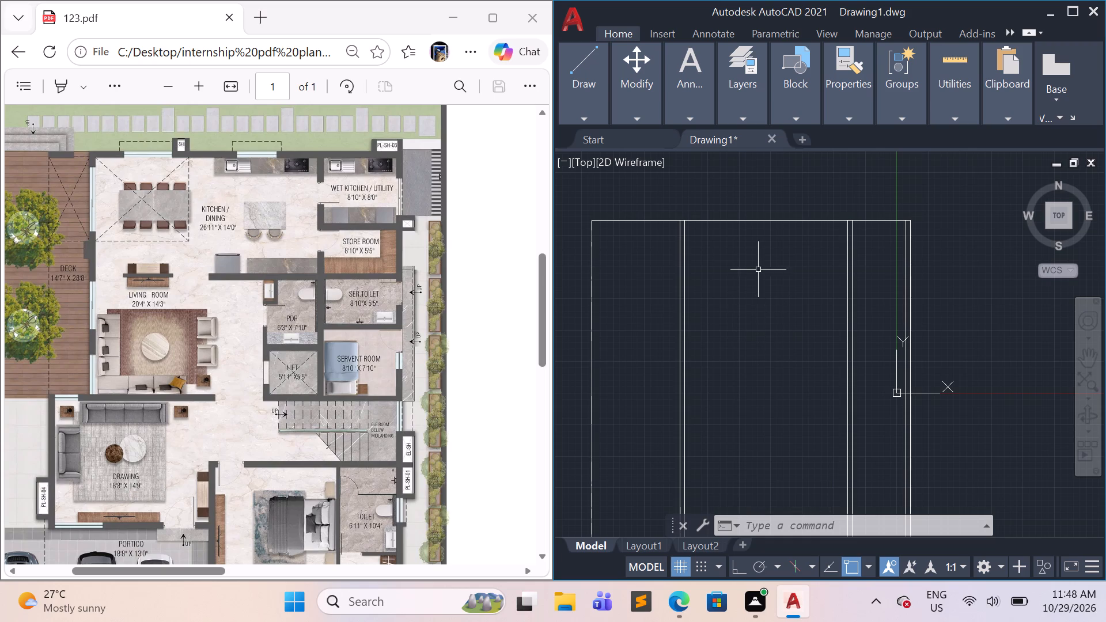
pyautogui.press('Escape')
pyautogui.press('Escape')
pyautogui.press('Escape')
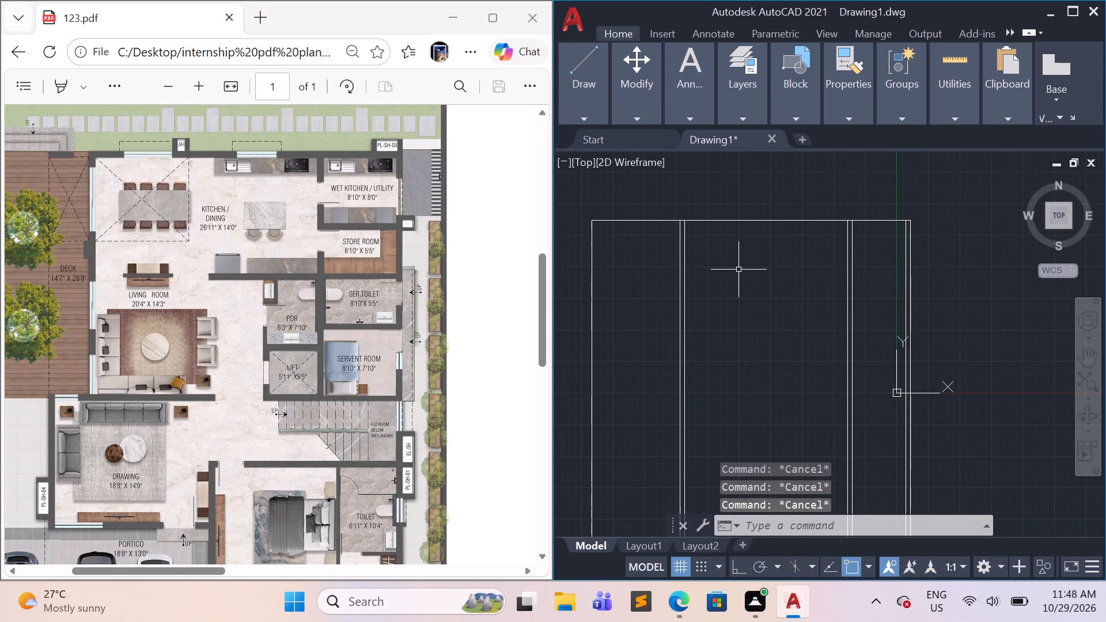
# Offset the top horizontal construction line 9" downward for the wall thickness.
pyautogui.press('o')
pyautogui.press('Return')
pyautogui.write('9"')
pyautogui.press('Return')
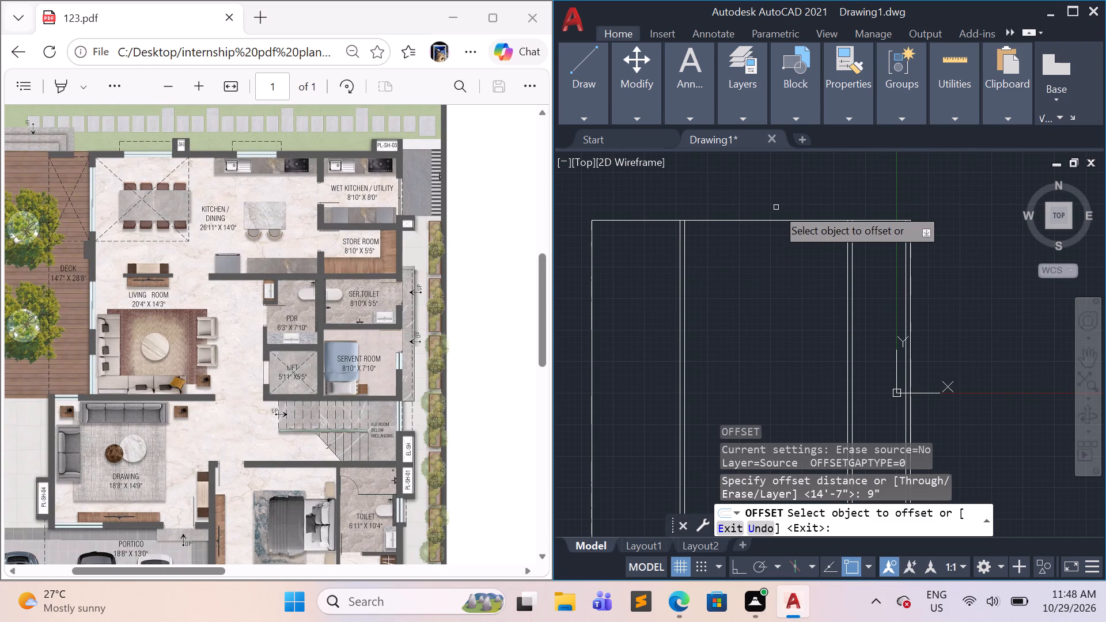
pyautogui.click(781, 220)
pyautogui.click(783, 249)
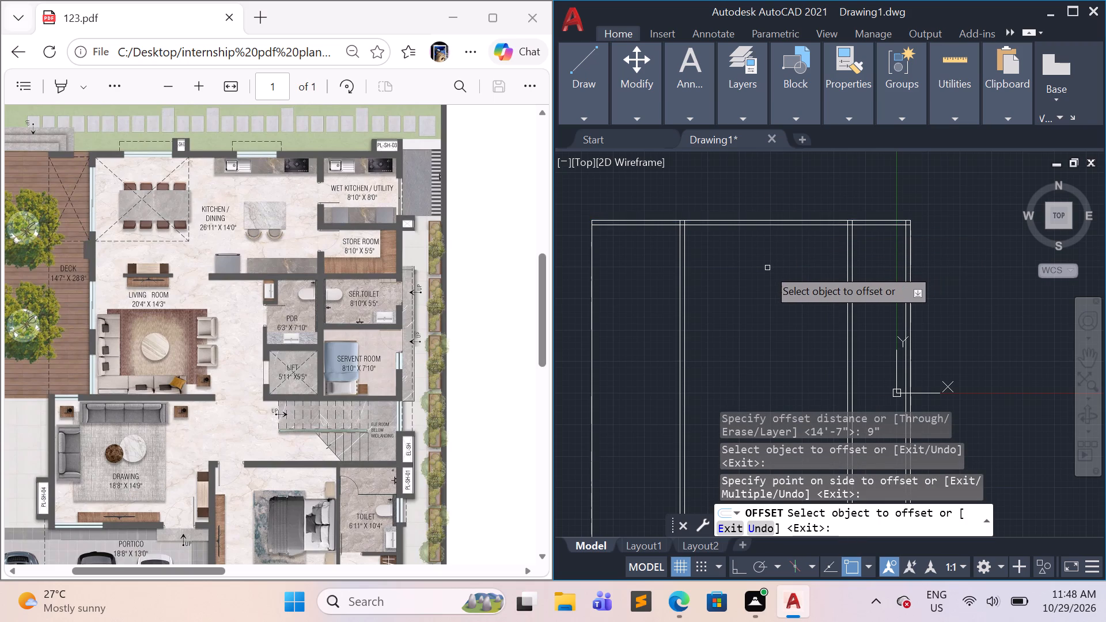
pyautogui.press('space')
# Offset the lower of the two top horizontal lines 14' downward for the kitchen/dining depth.
pyautogui.press('space')
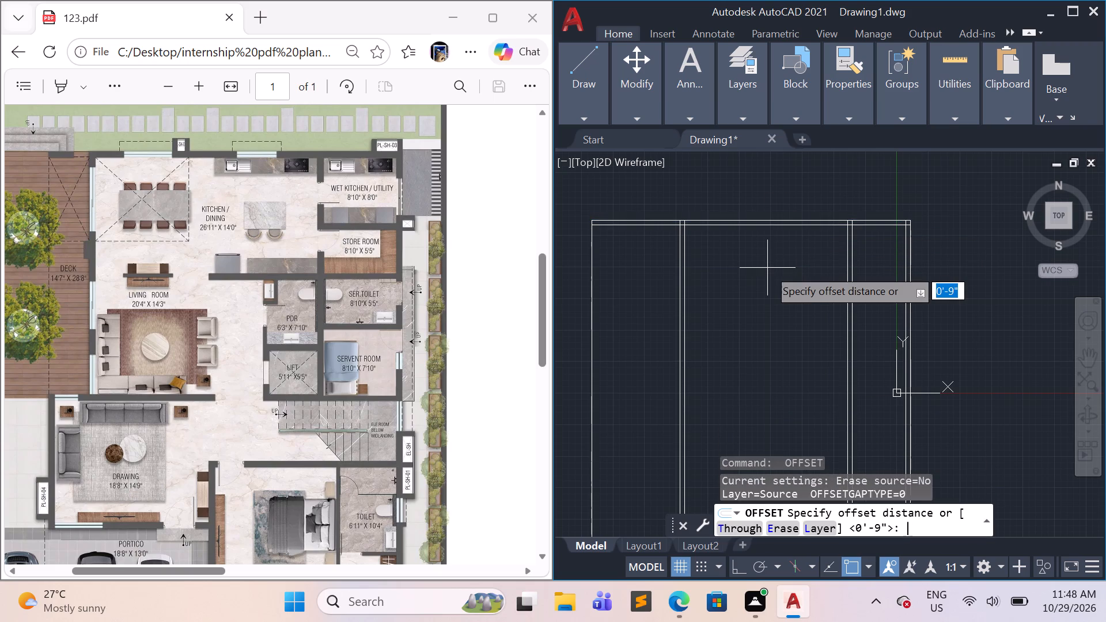
pyautogui.write("14'")
pyautogui.press('Return')
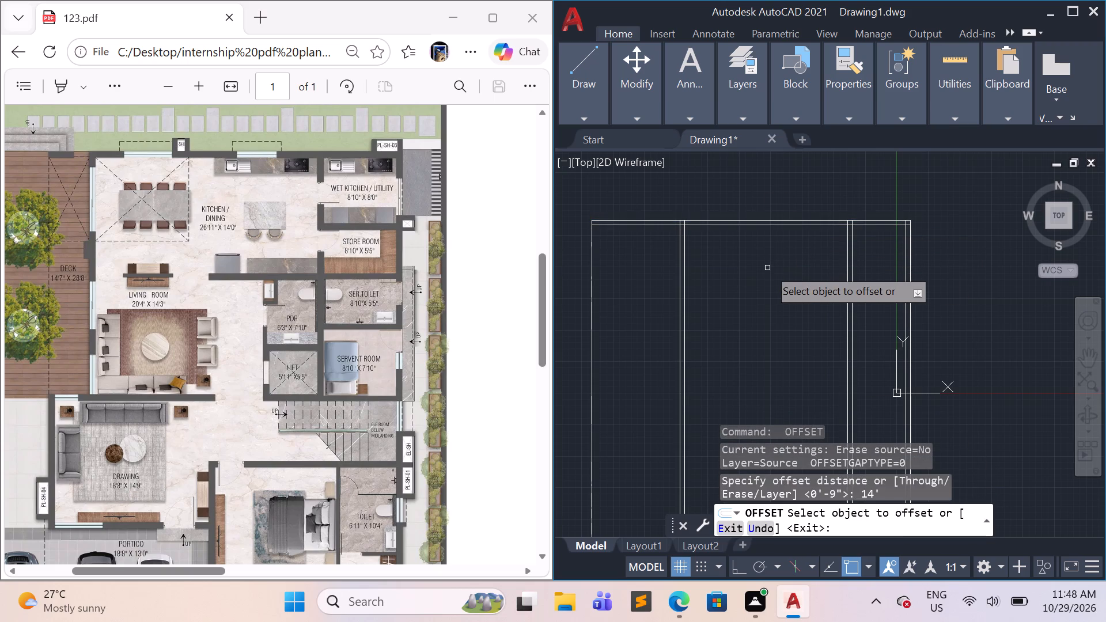
pyautogui.click(763, 226)
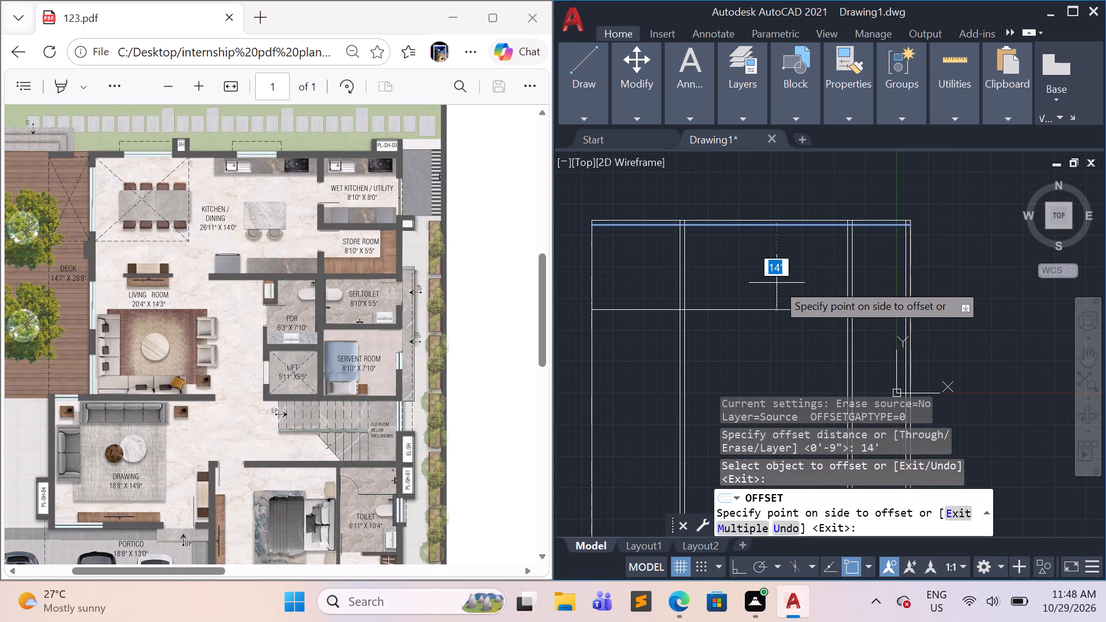
pyautogui.click(777, 283)
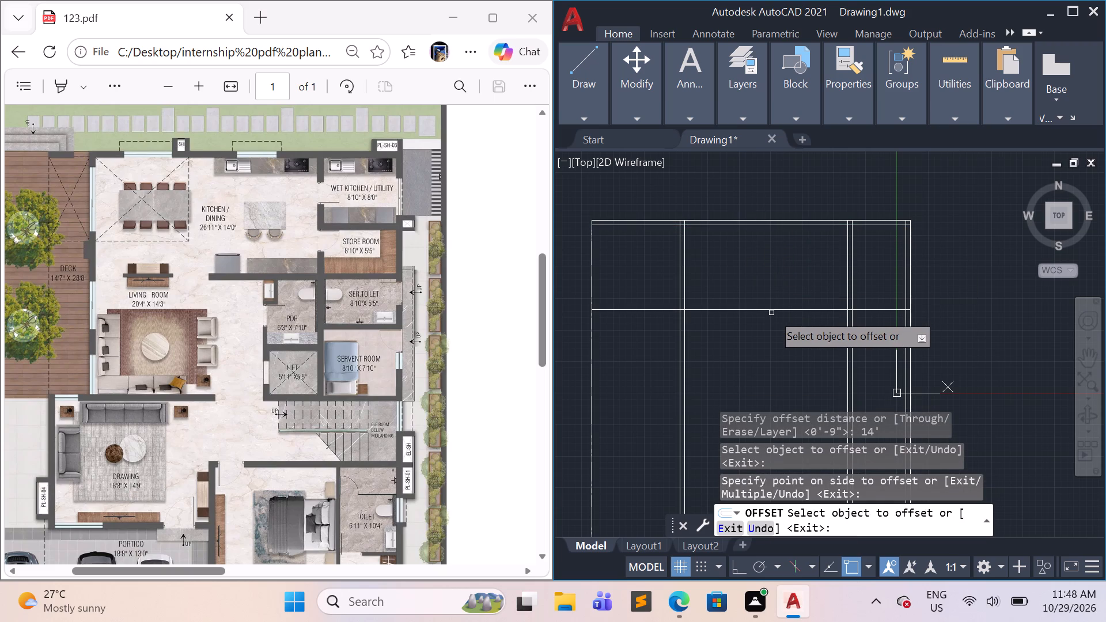
pyautogui.press('space')
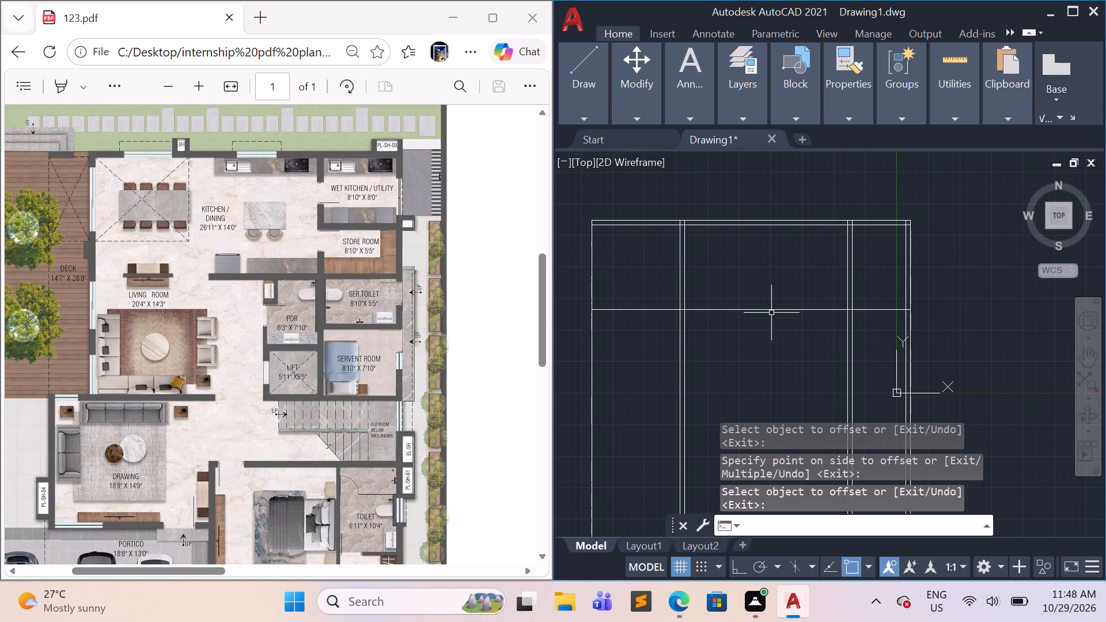
# Offset the horizontal line at the bottom of the kitchen/dining area 9" downward for the wall thickness.
pyautogui.press('9')
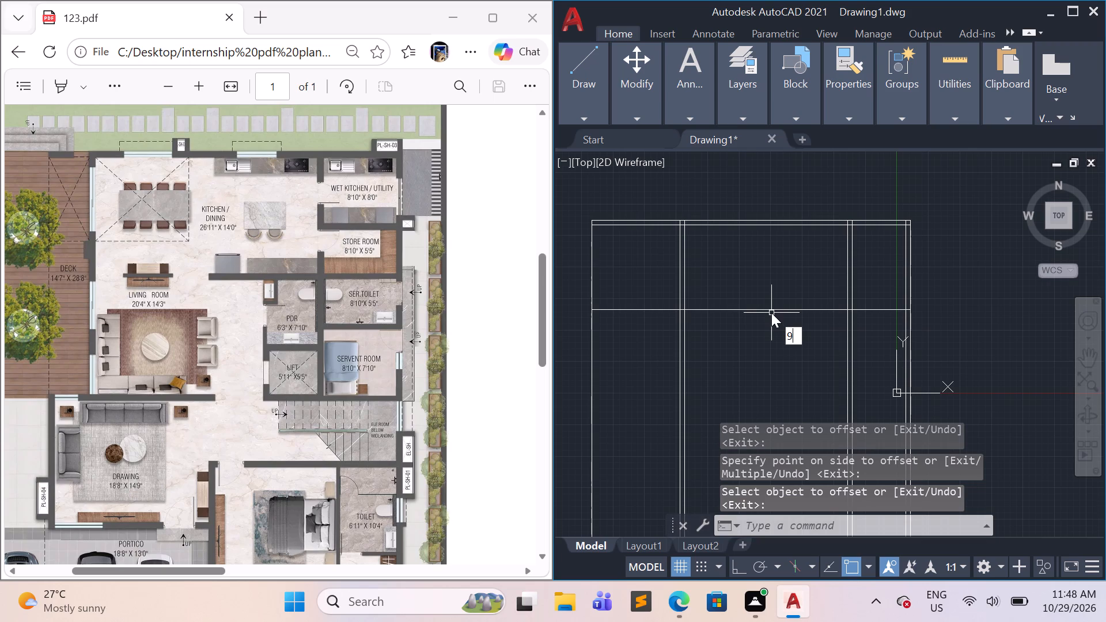
pyautogui.press('BackSpace')
pyautogui.press('space')
pyautogui.press('Escape')
pyautogui.press('space')
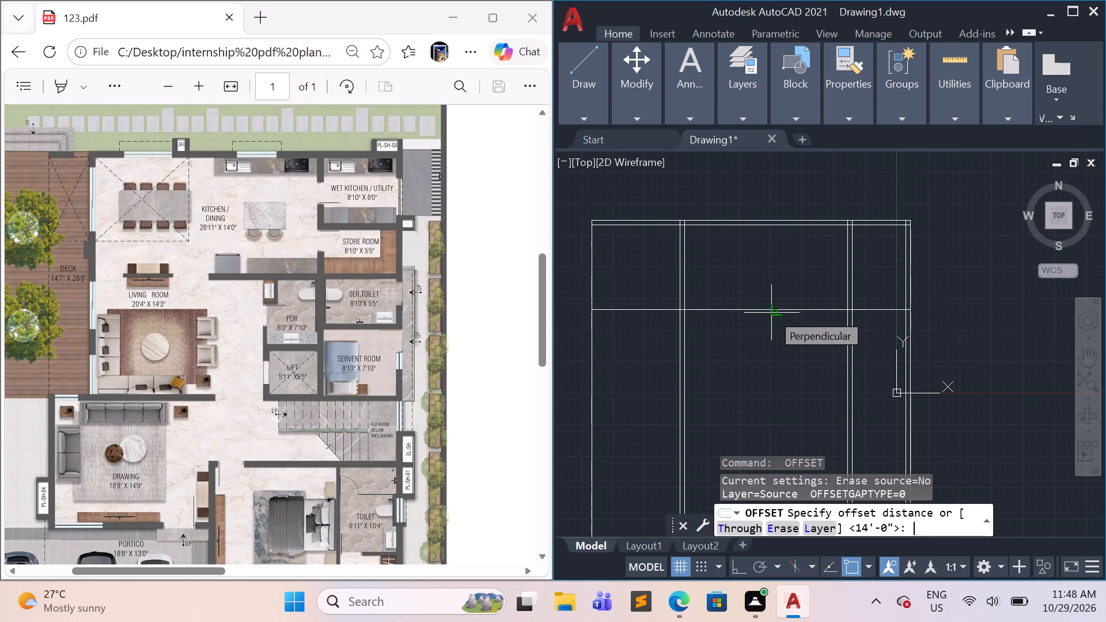
pyautogui.press('9')
pyautogui.hotkey('shift', '"')
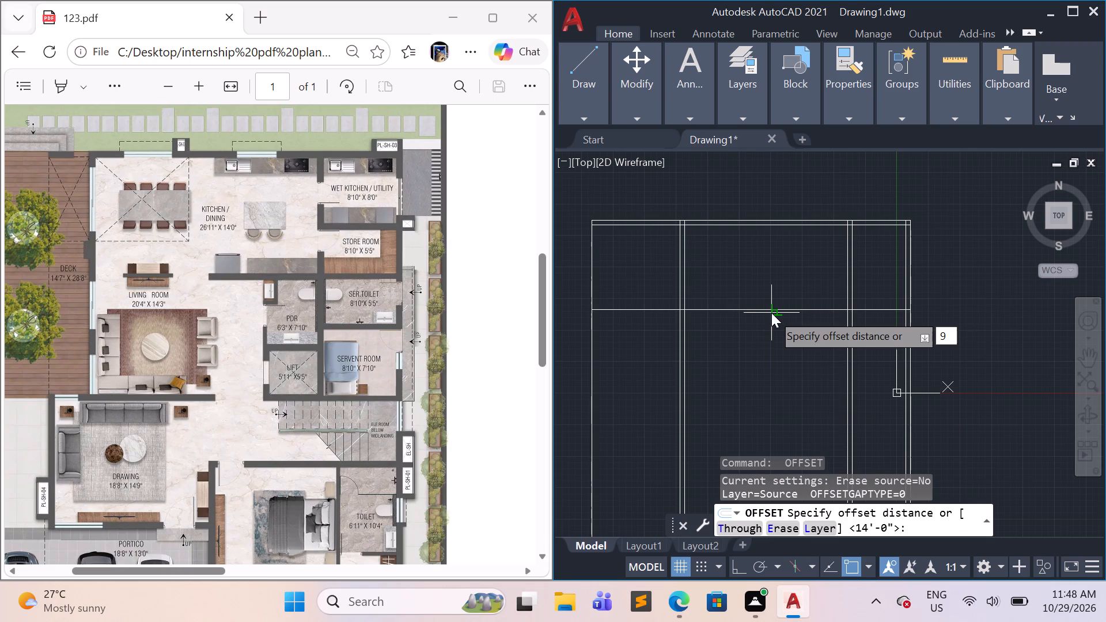
pyautogui.press('Return')
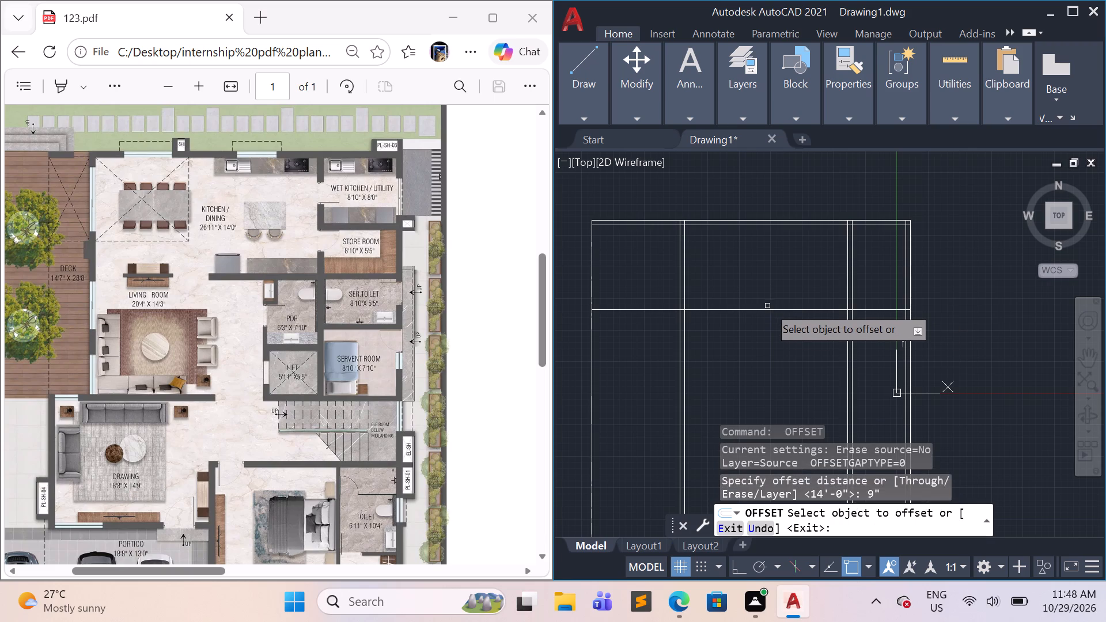
pyautogui.click(768, 309)
pyautogui.click(766, 333)
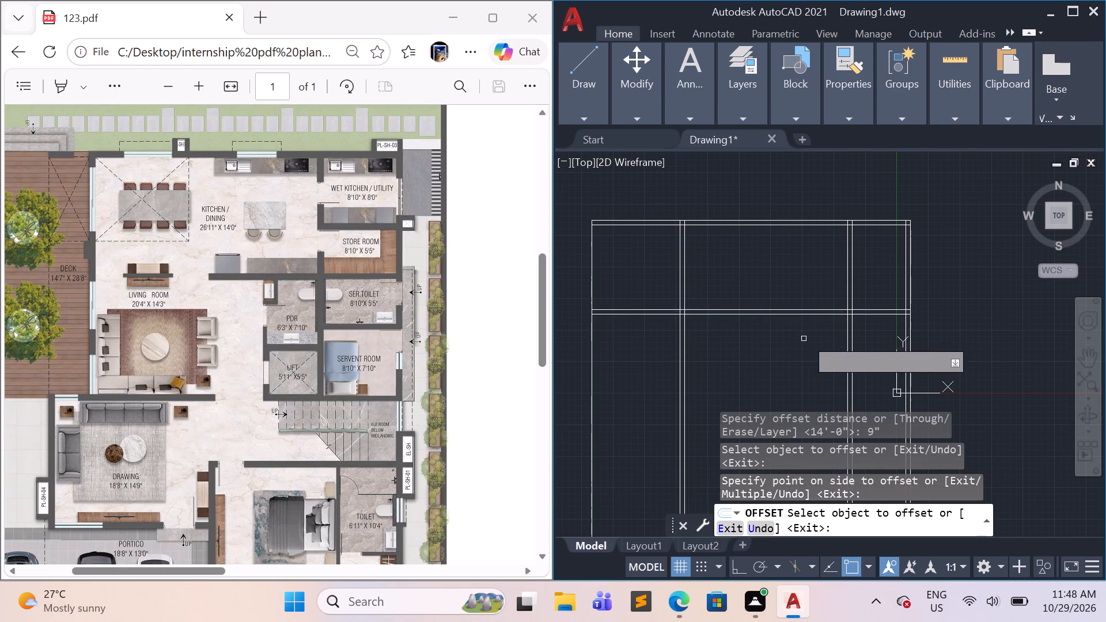
pyautogui.scroll(2, 937, 309)
pyautogui.scroll(-1, 924, 308)
pyautogui.moveTo(926, 312); pyautogui.dragTo(947, 339, button='middle')
pyautogui.press('Escape')
pyautogui.press('Escape')
pyautogui.press('Escape')
pyautogui.press('Escape')
pyautogui.press('Escape')
pyautogui.press('Escape')
pyautogui.press('Escape')
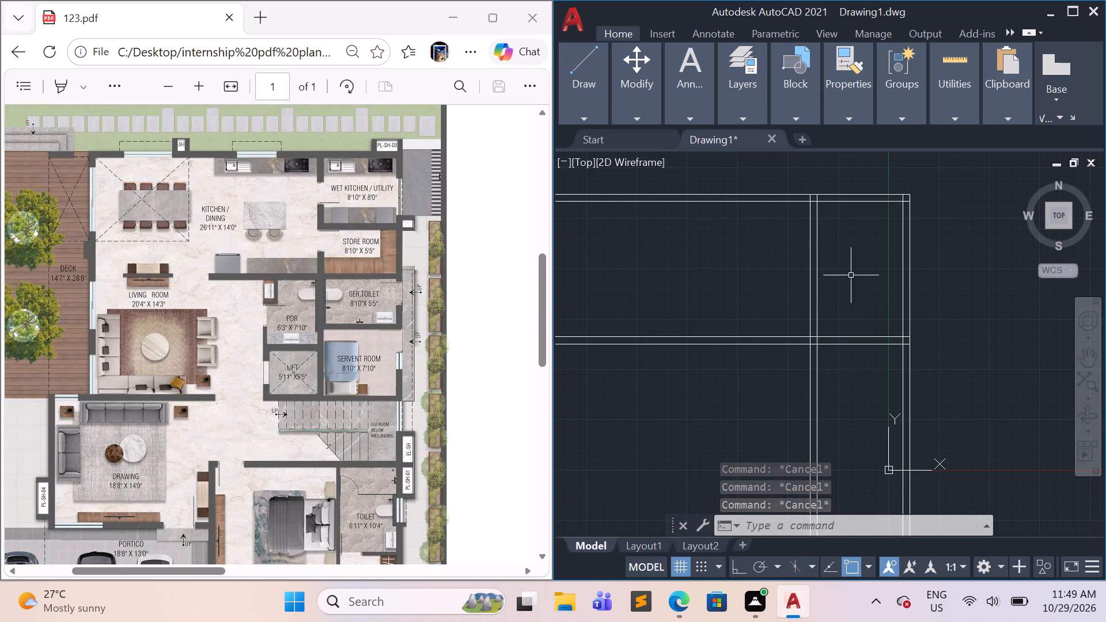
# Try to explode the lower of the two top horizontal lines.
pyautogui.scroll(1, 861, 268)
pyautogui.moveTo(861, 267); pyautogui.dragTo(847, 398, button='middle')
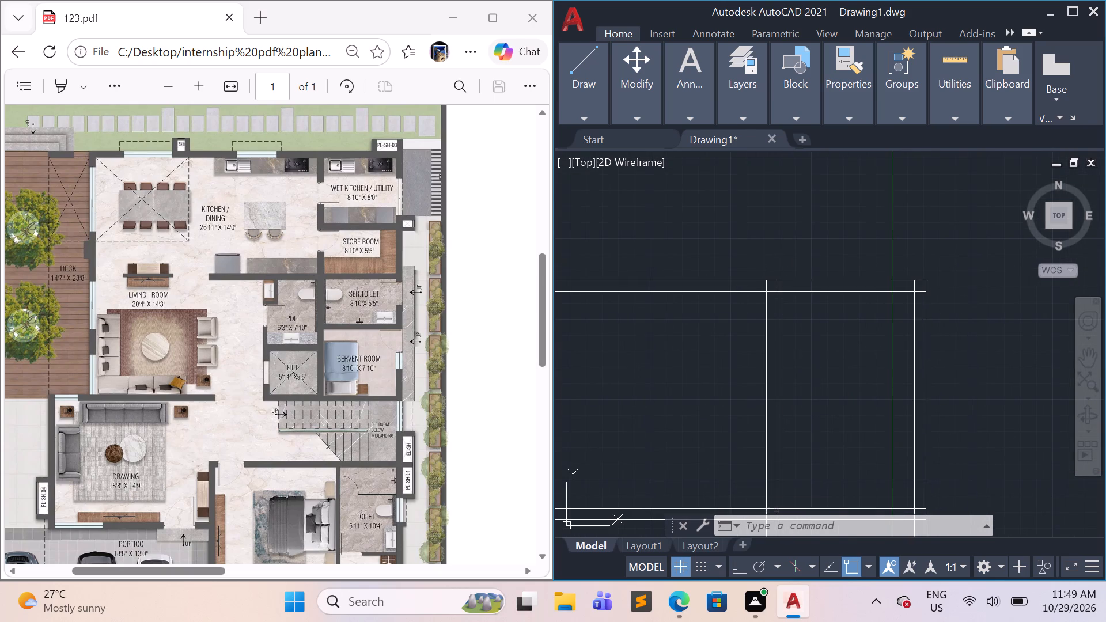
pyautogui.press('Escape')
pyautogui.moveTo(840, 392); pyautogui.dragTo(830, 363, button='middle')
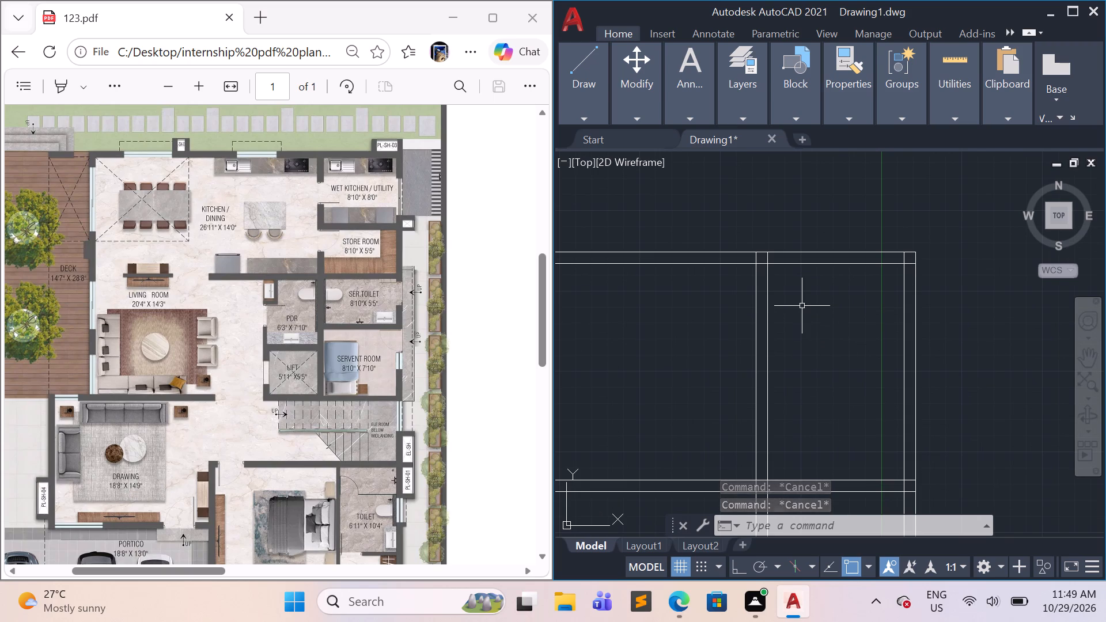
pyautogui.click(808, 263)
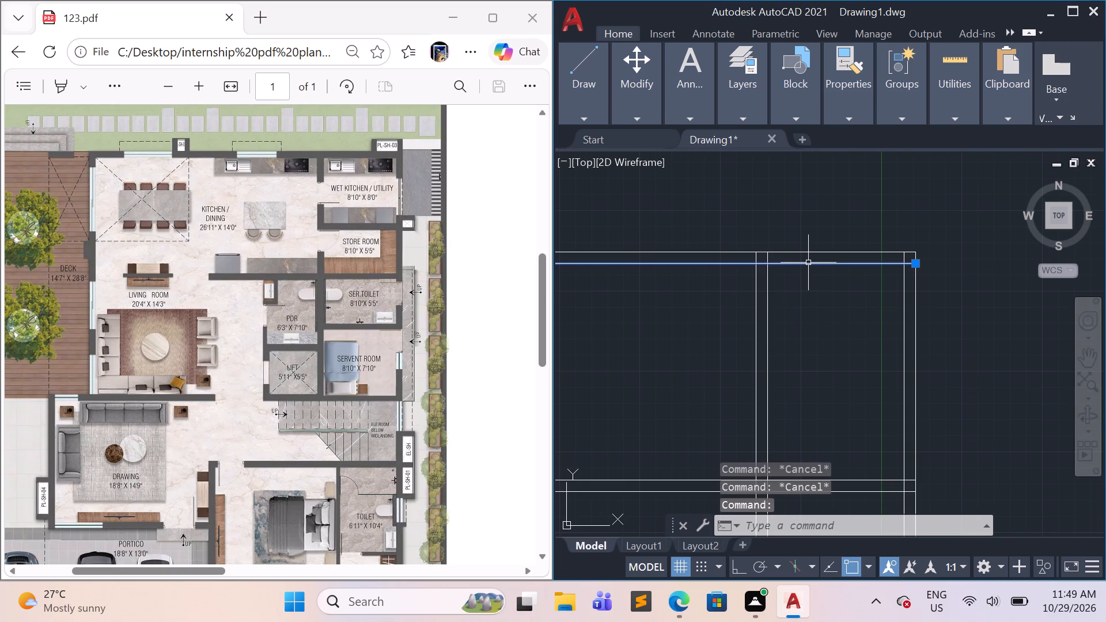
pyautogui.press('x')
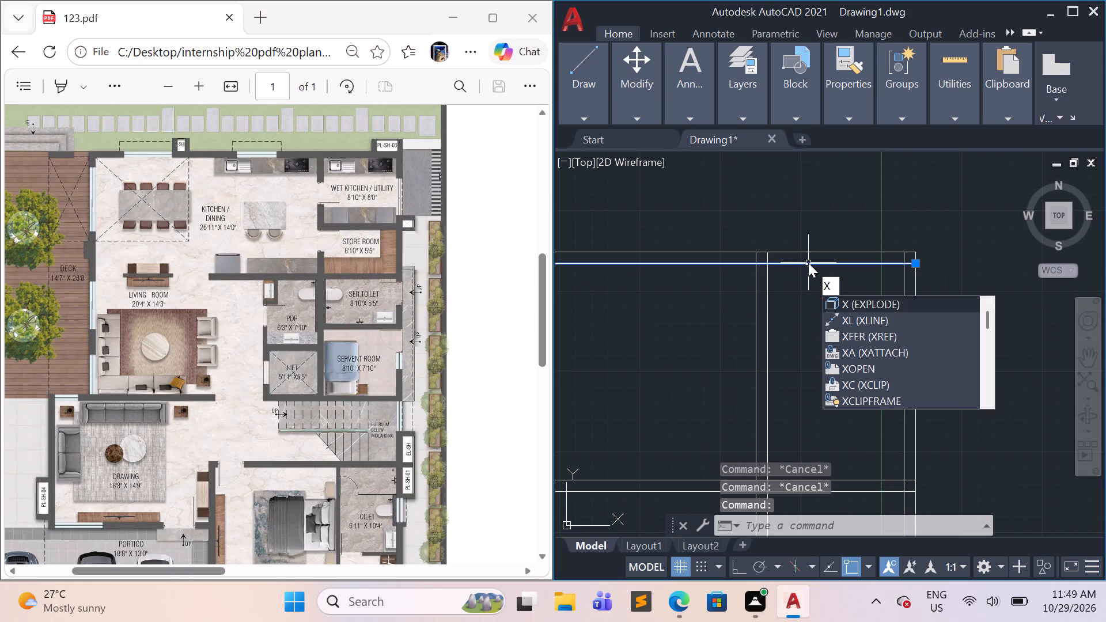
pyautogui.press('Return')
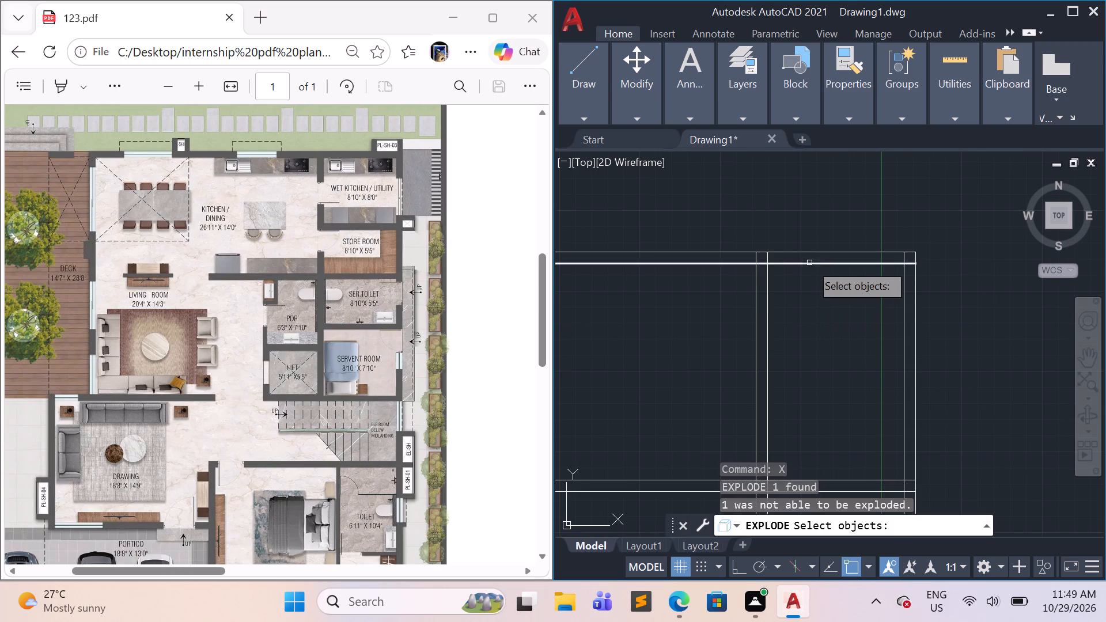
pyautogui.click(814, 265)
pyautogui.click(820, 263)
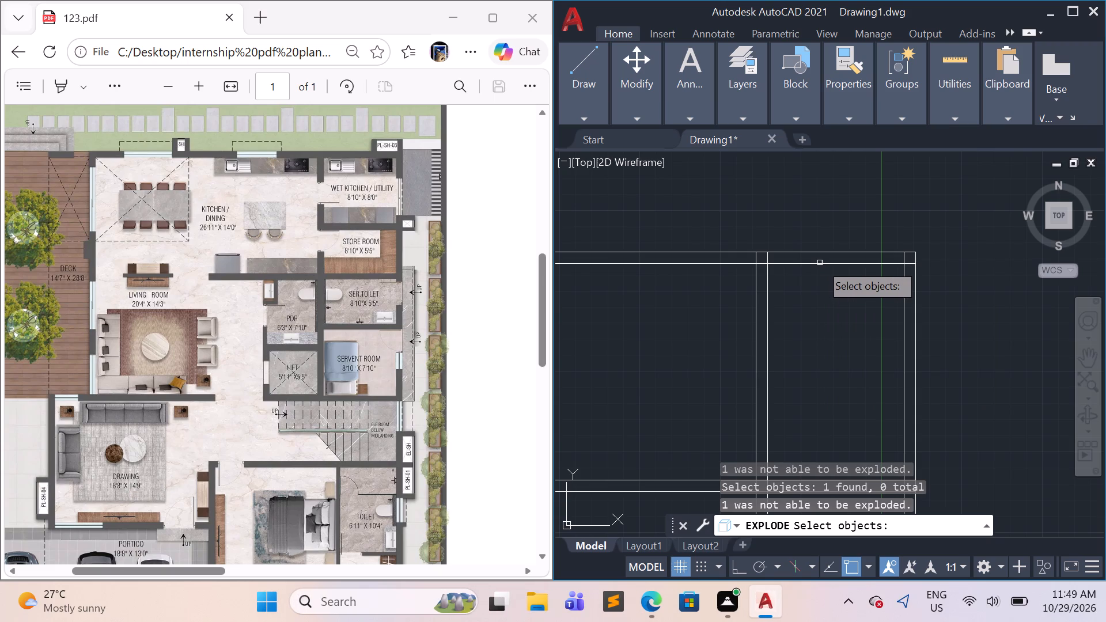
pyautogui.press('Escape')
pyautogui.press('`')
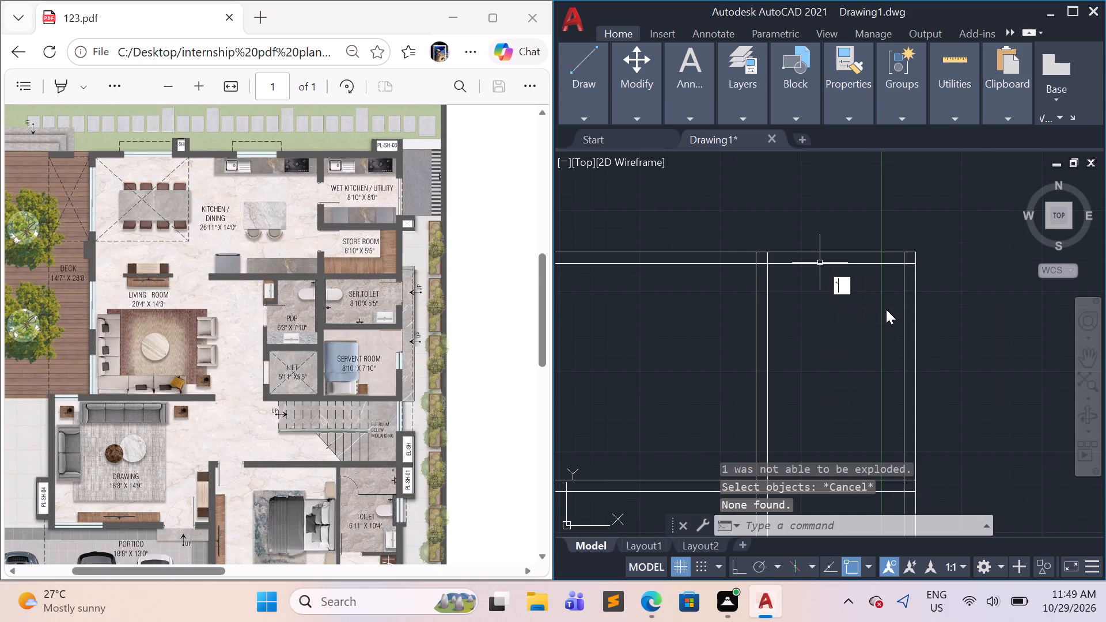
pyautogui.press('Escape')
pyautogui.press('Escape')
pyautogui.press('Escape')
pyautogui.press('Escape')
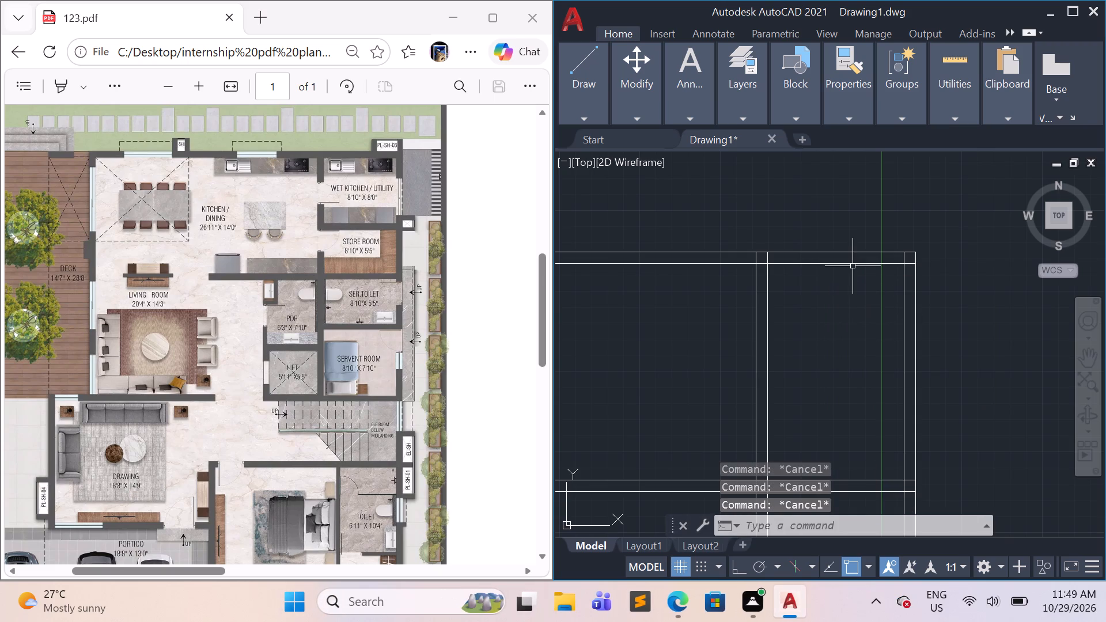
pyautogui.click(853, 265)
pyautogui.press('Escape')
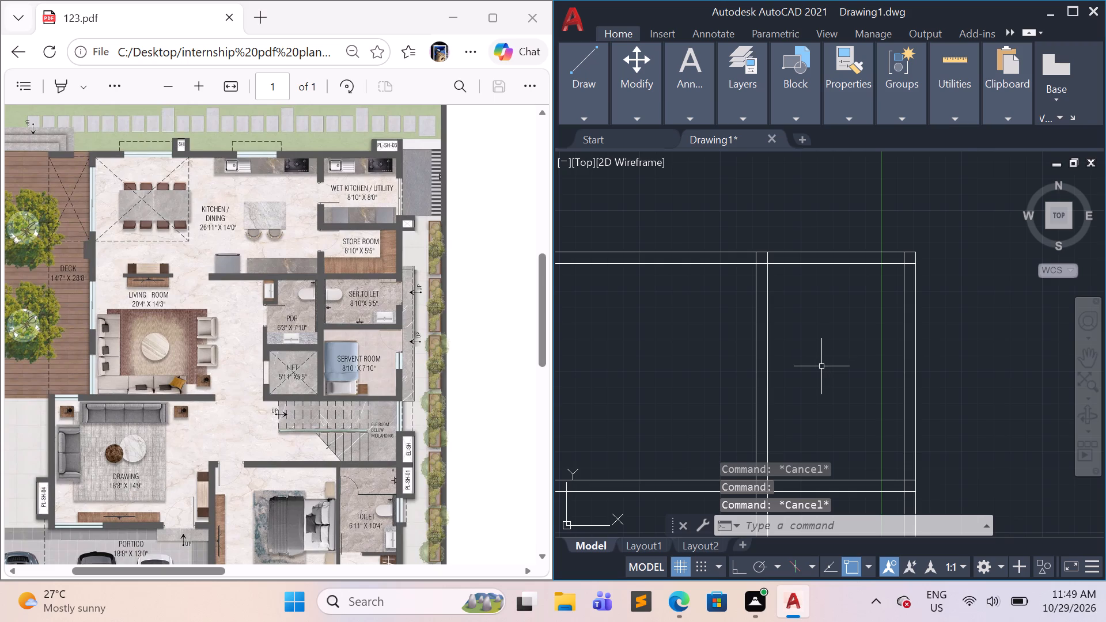
# With Ortho on, draw an 8'10" line along the top wall's inner edge, between the wet kitchen's two inner vertical wall faces.
pyautogui.press('l')
pyautogui.press('Return')
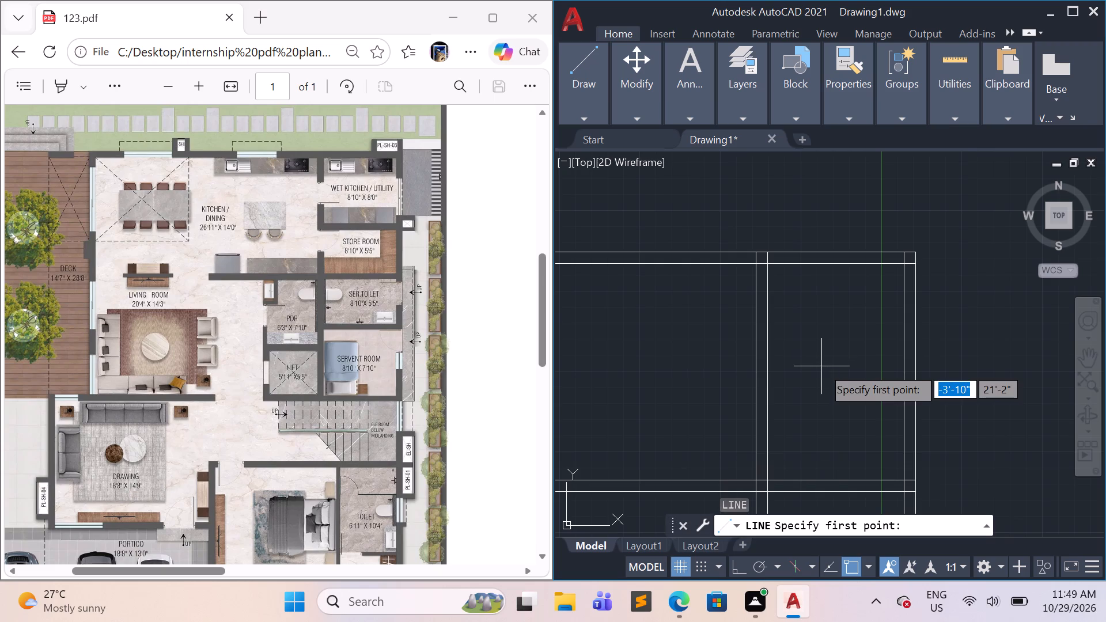
pyautogui.click(770, 263)
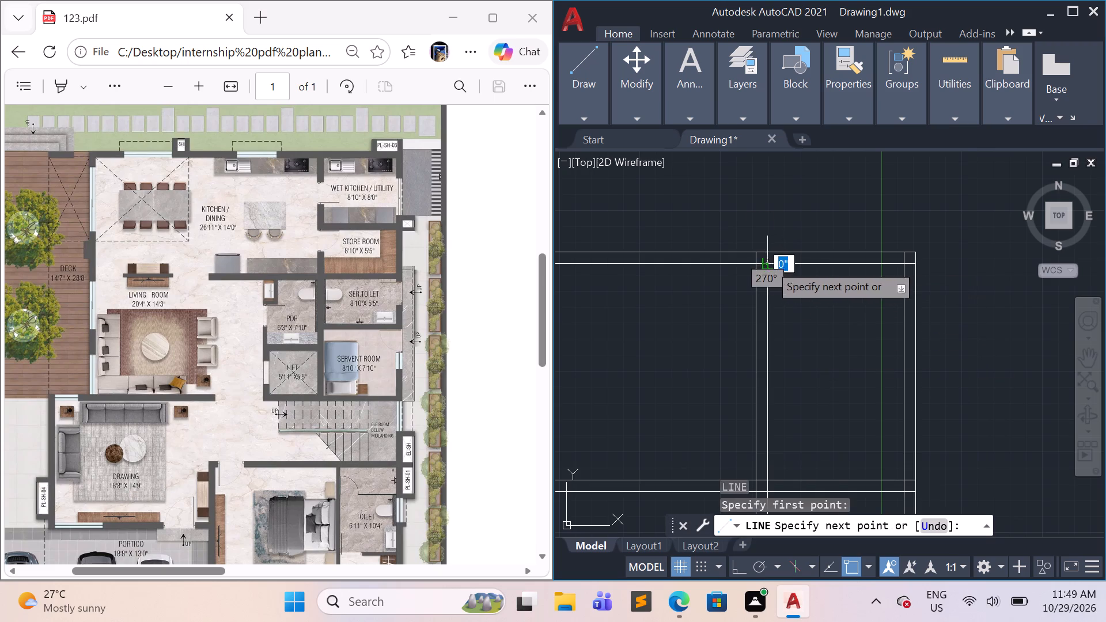
pyautogui.press('F8')
pyautogui.click(900, 263)
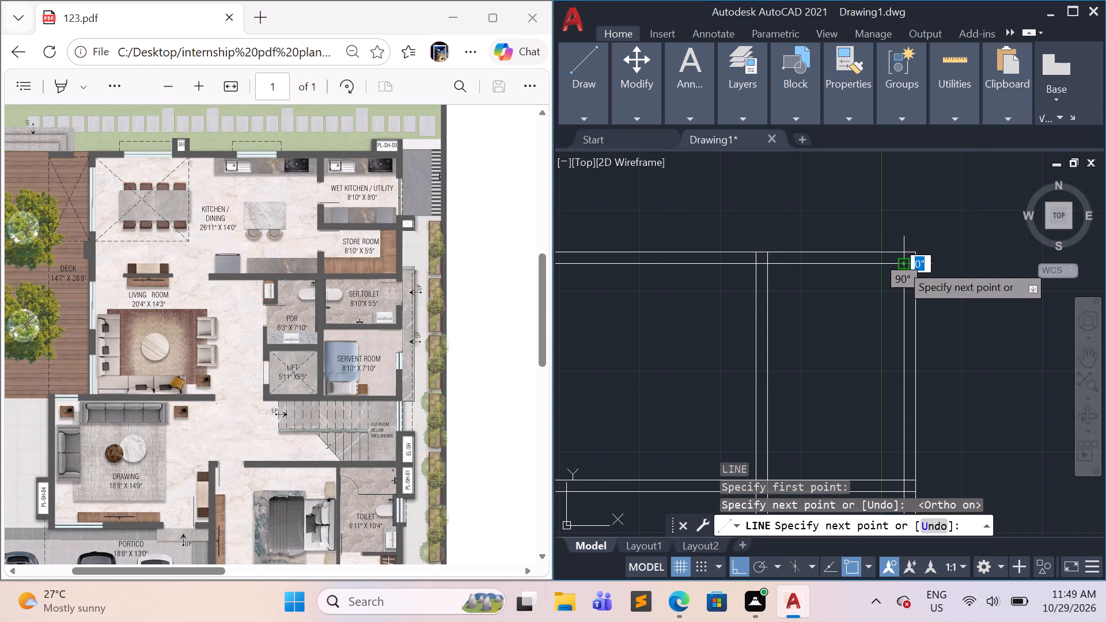
pyautogui.press('Escape')
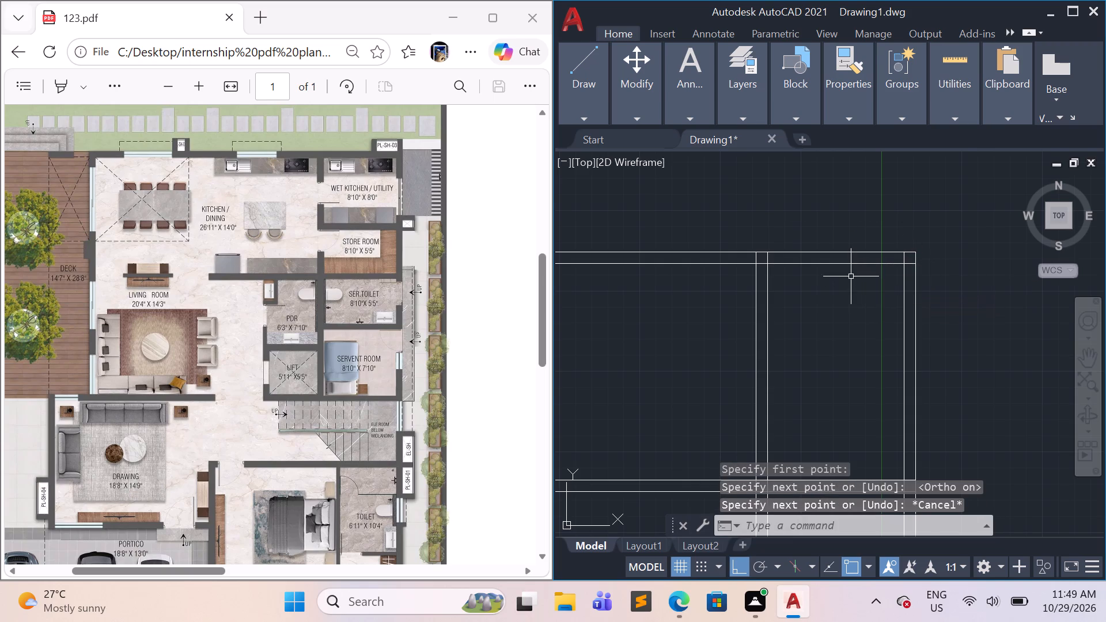
# Offset the new short line along the wet kitchen's top wall 8'10" downward.
pyautogui.click(848, 264)
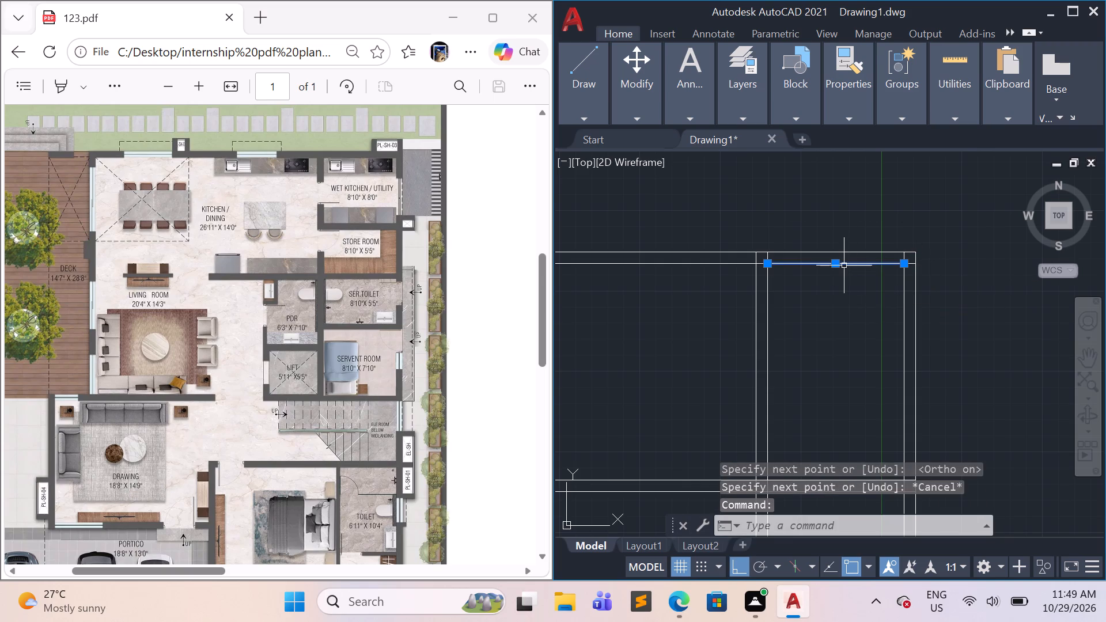
pyautogui.press('o')
pyautogui.press('Return')
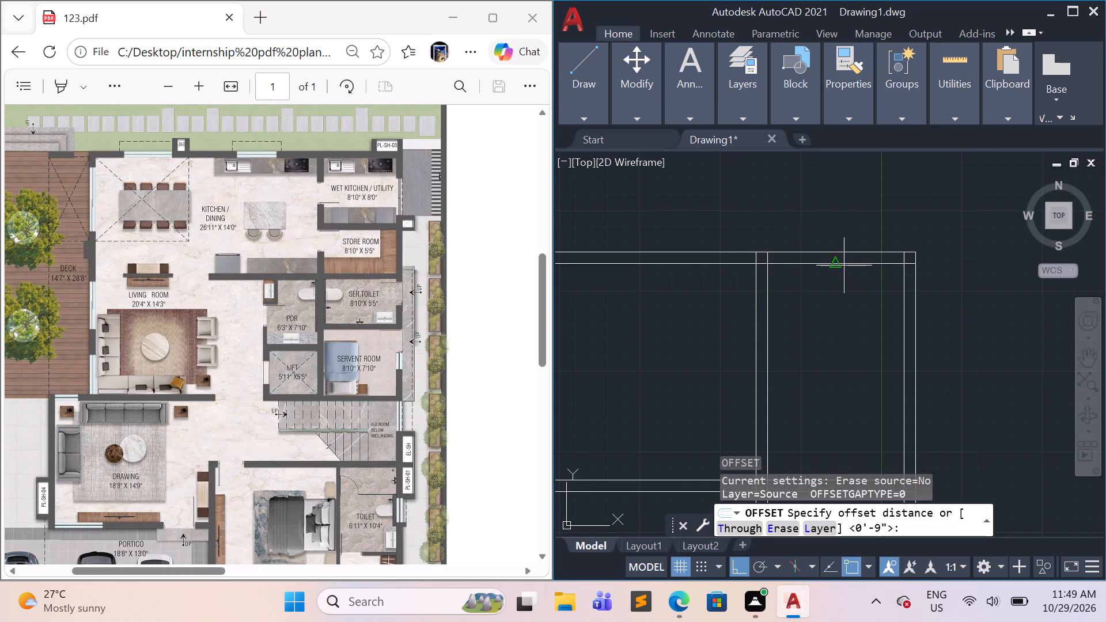
pyautogui.press('8')
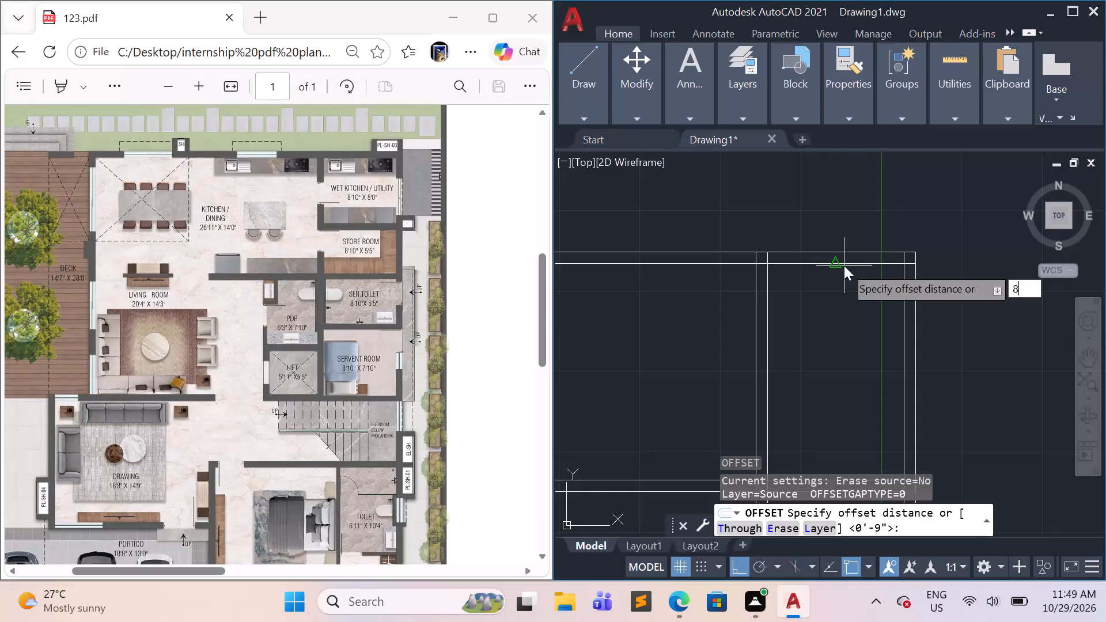
pyautogui.press("'")
pyautogui.write('10')
pyautogui.hotkey('shift', '"')
pyautogui.press('Return')
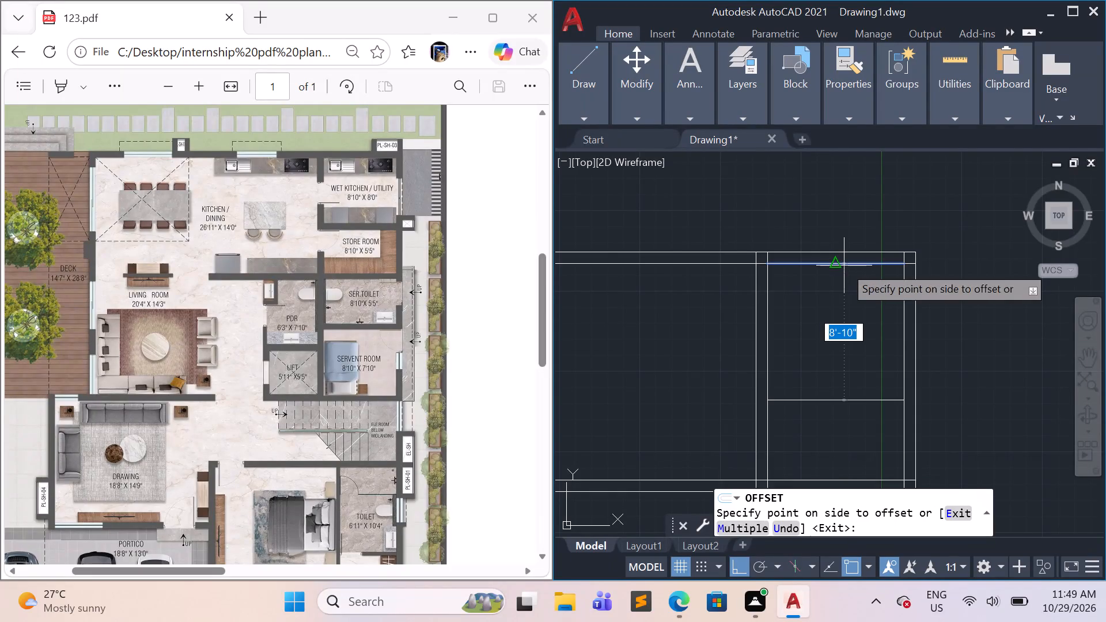
pyautogui.click(849, 294)
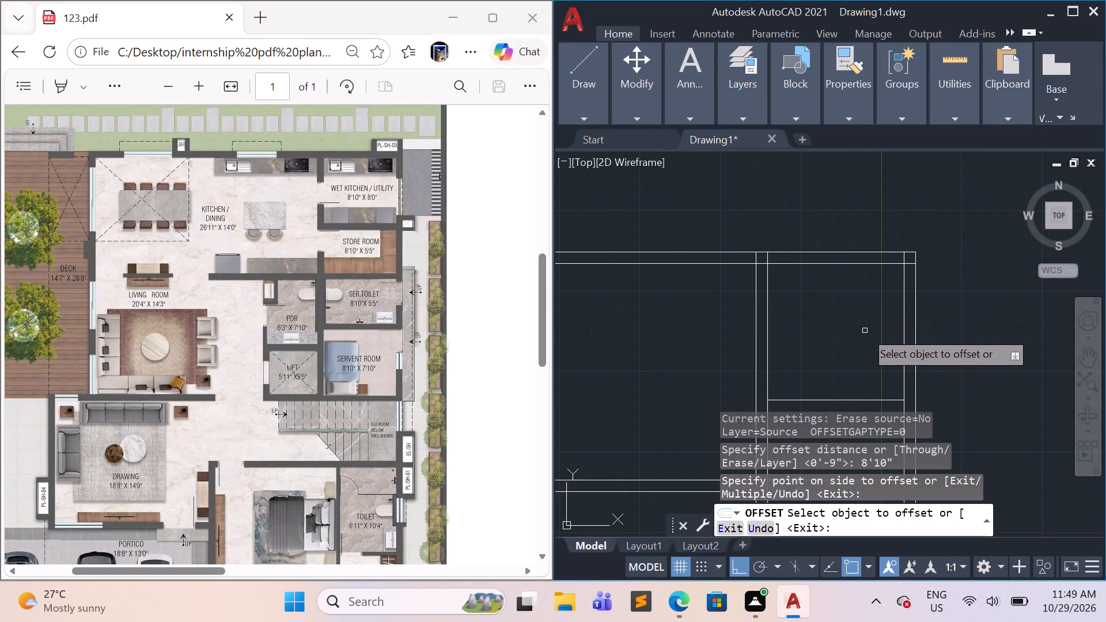
pyautogui.moveTo(837, 343); pyautogui.dragTo(838, 223, button='middle')
pyautogui.scroll(1, 838, 285)
pyautogui.scroll(-2, 844, 264)
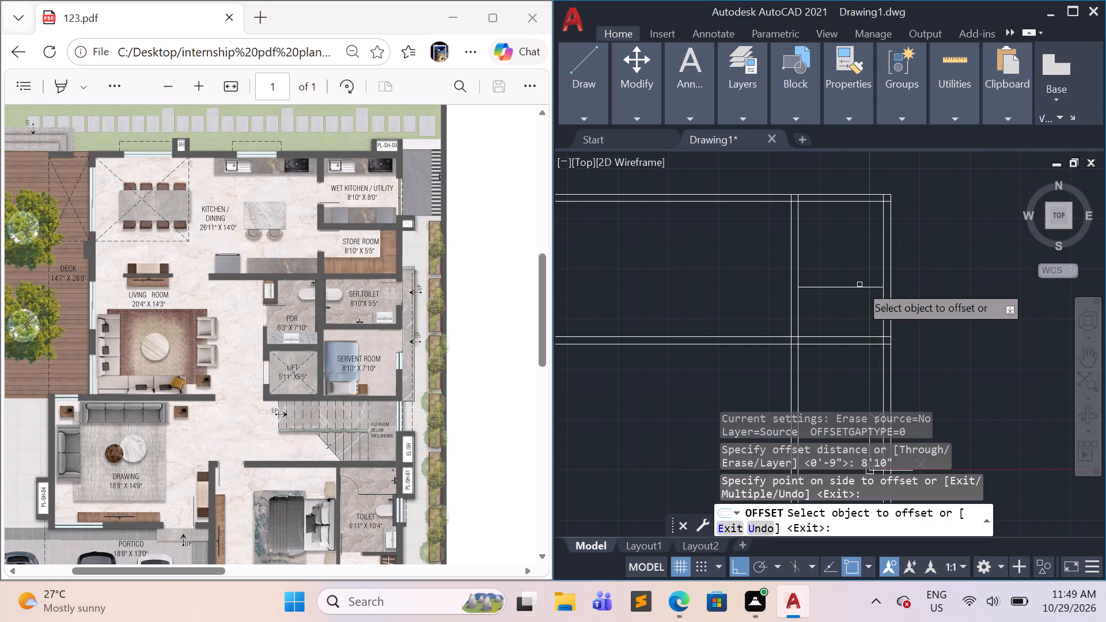
pyautogui.scroll(1, 854, 296)
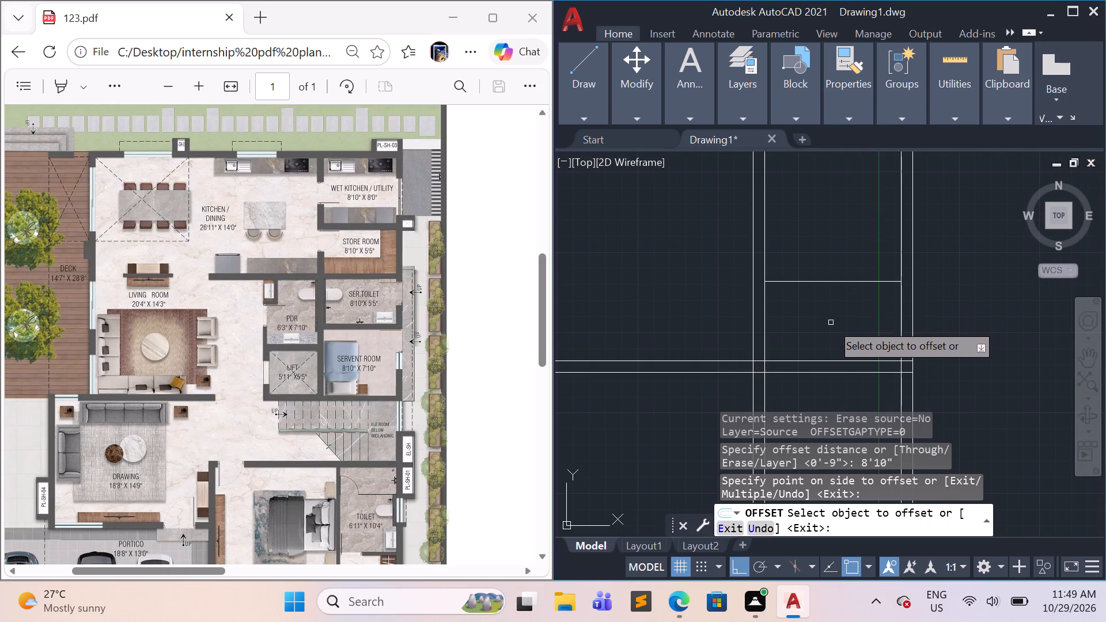
pyautogui.press('0')
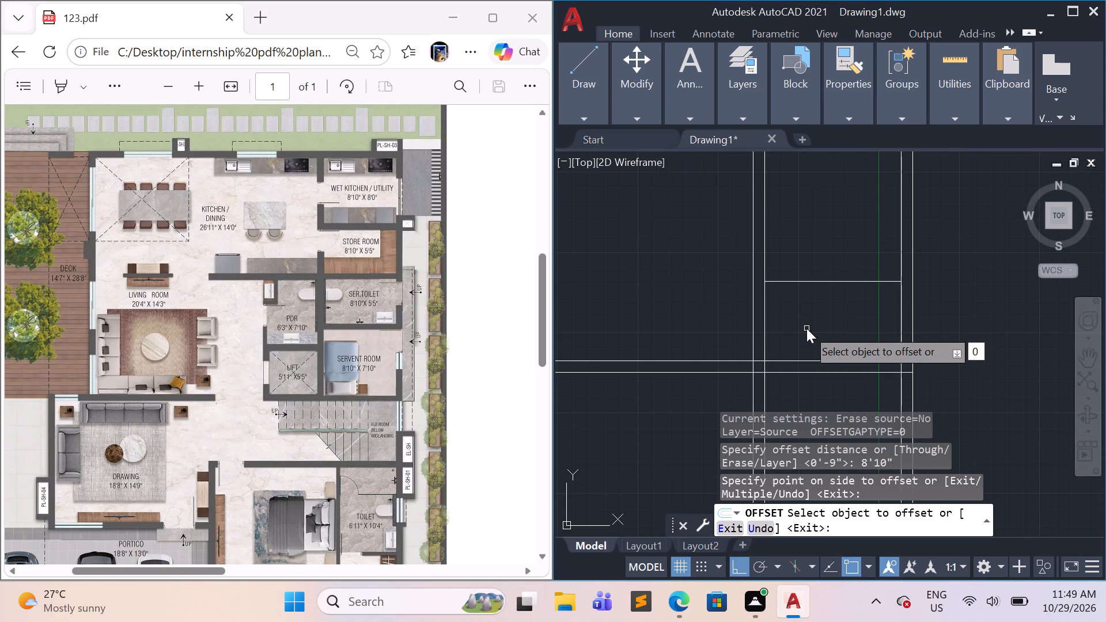
pyautogui.press('BackSpace')
pyautogui.press('BackSpace')
pyautogui.press('o')
pyautogui.press('Escape')
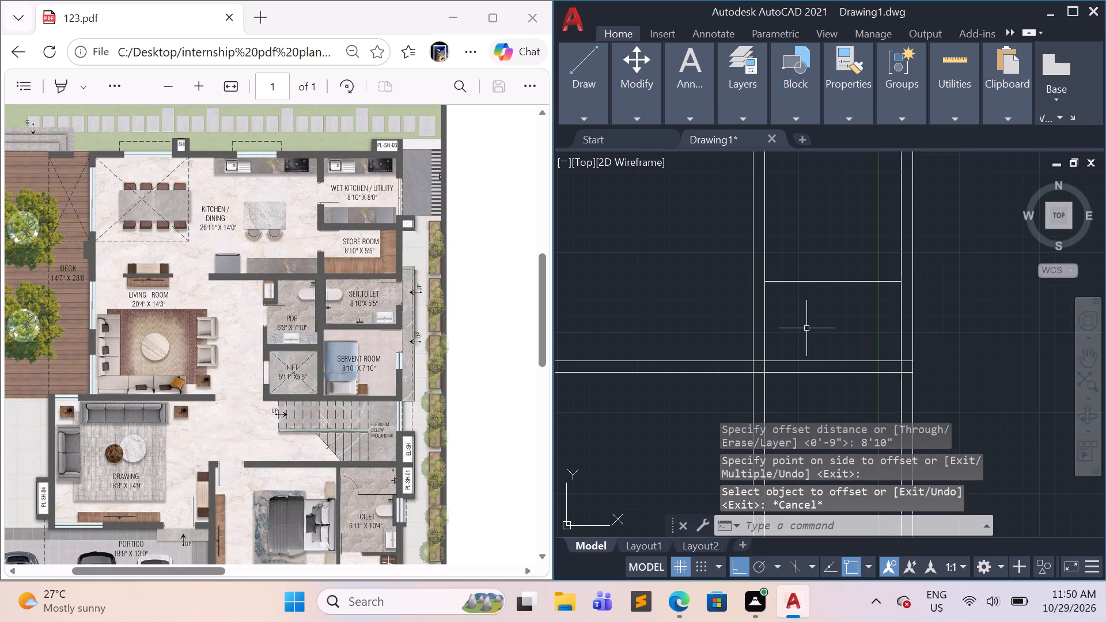
pyautogui.press('Escape')
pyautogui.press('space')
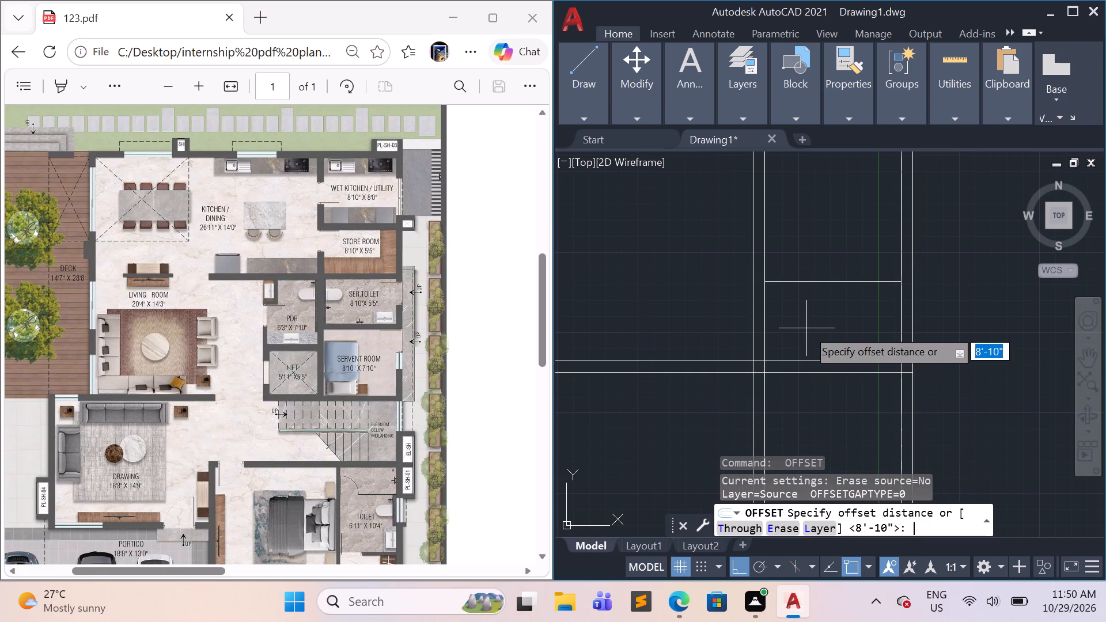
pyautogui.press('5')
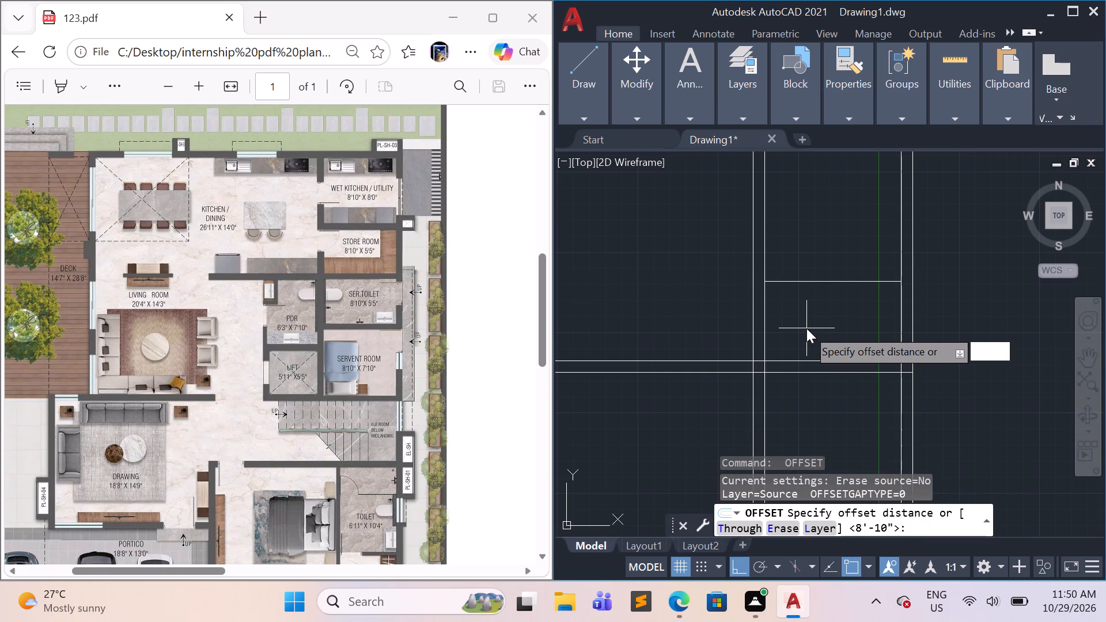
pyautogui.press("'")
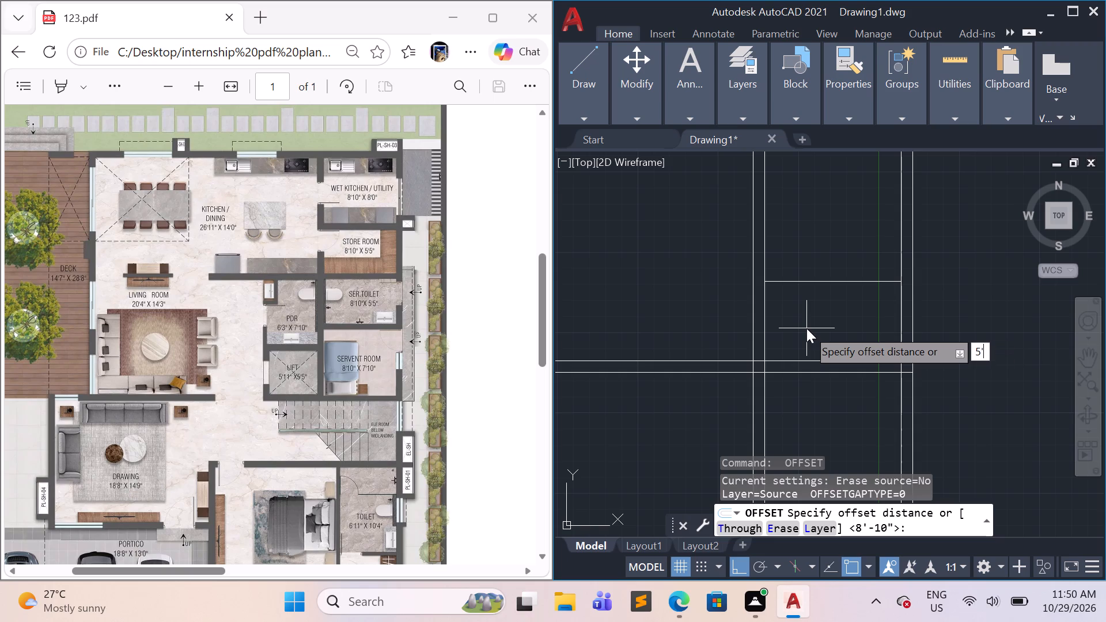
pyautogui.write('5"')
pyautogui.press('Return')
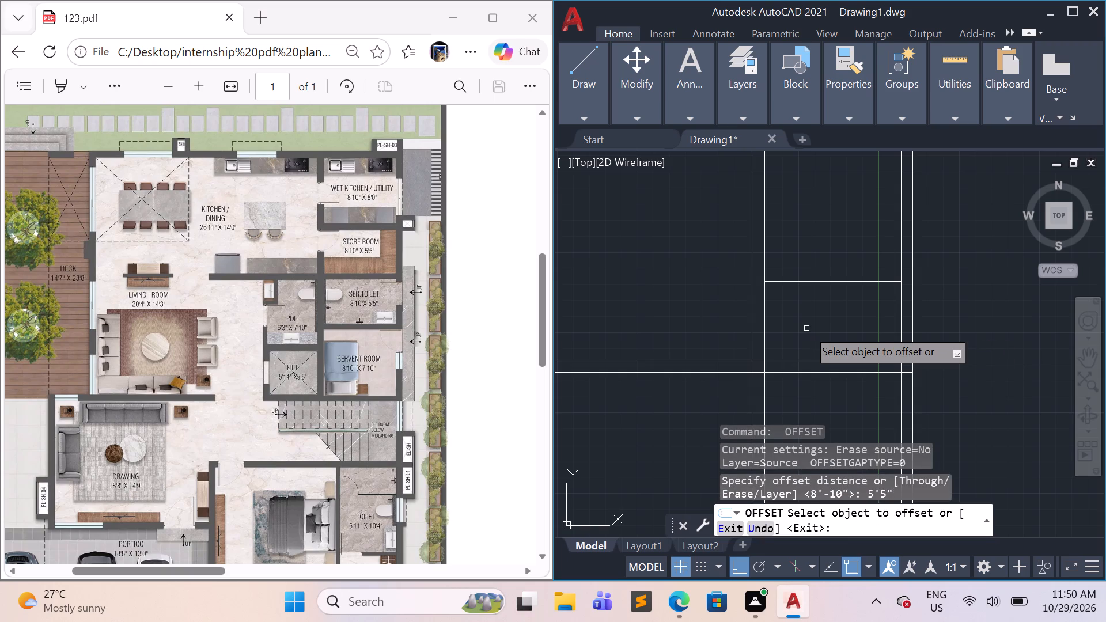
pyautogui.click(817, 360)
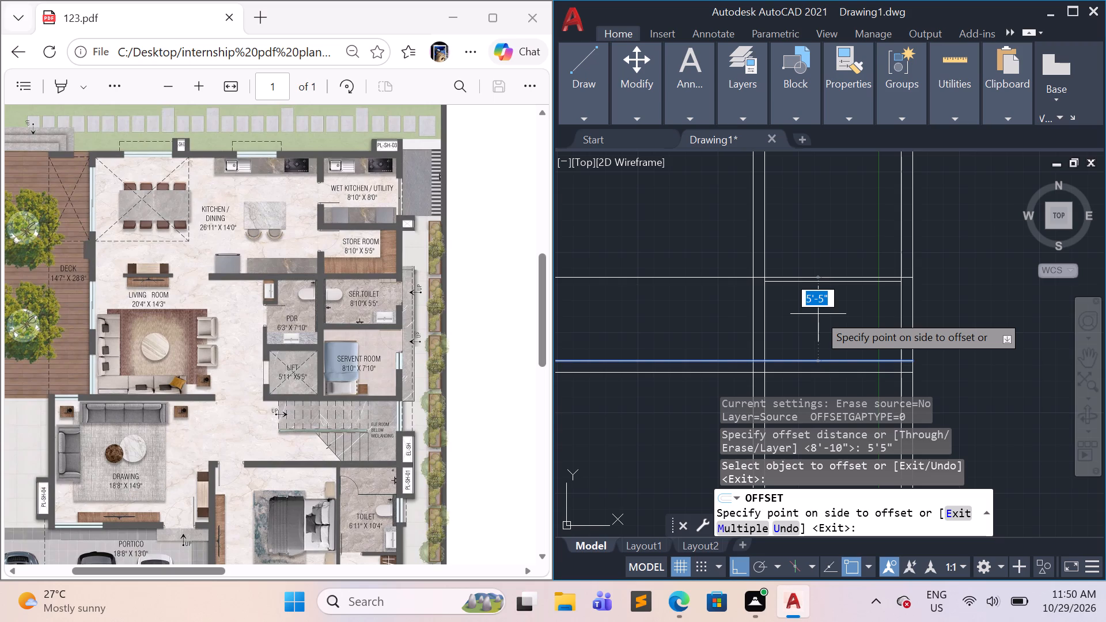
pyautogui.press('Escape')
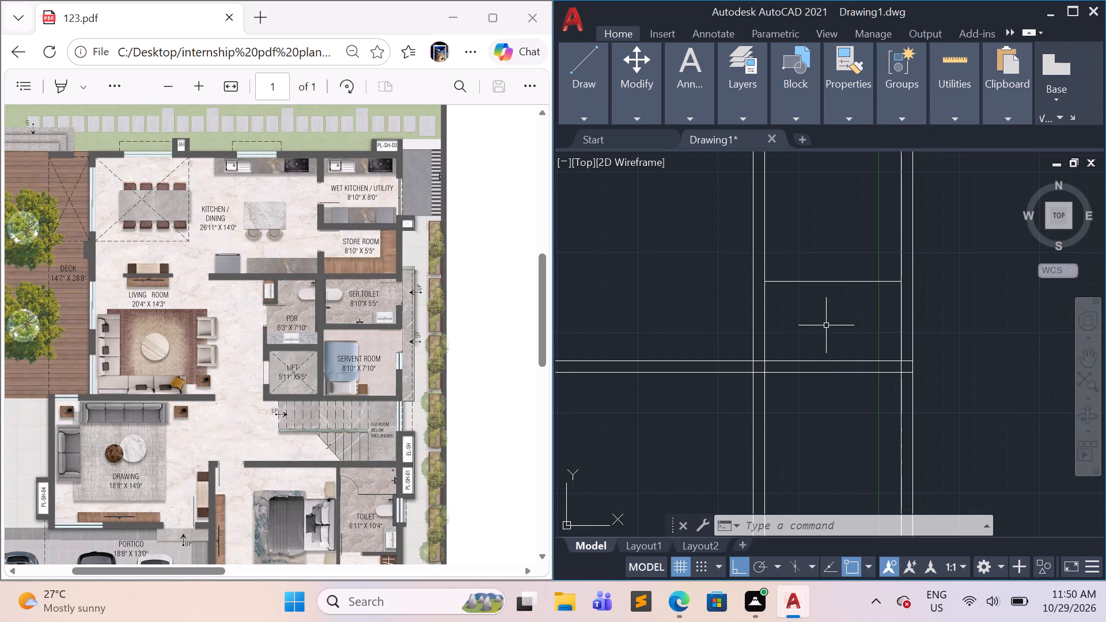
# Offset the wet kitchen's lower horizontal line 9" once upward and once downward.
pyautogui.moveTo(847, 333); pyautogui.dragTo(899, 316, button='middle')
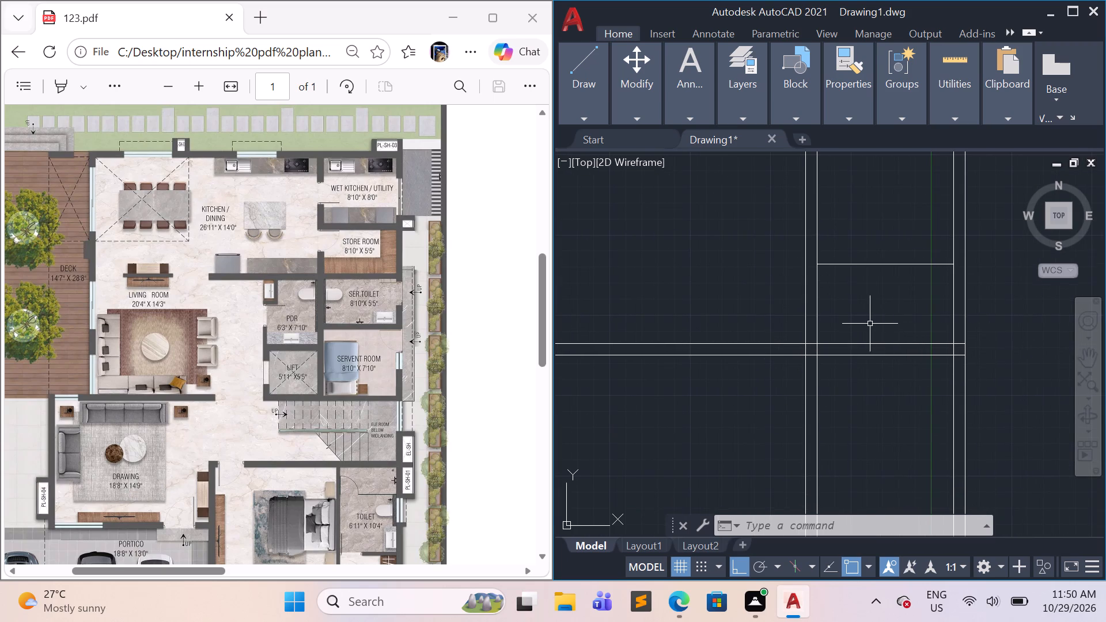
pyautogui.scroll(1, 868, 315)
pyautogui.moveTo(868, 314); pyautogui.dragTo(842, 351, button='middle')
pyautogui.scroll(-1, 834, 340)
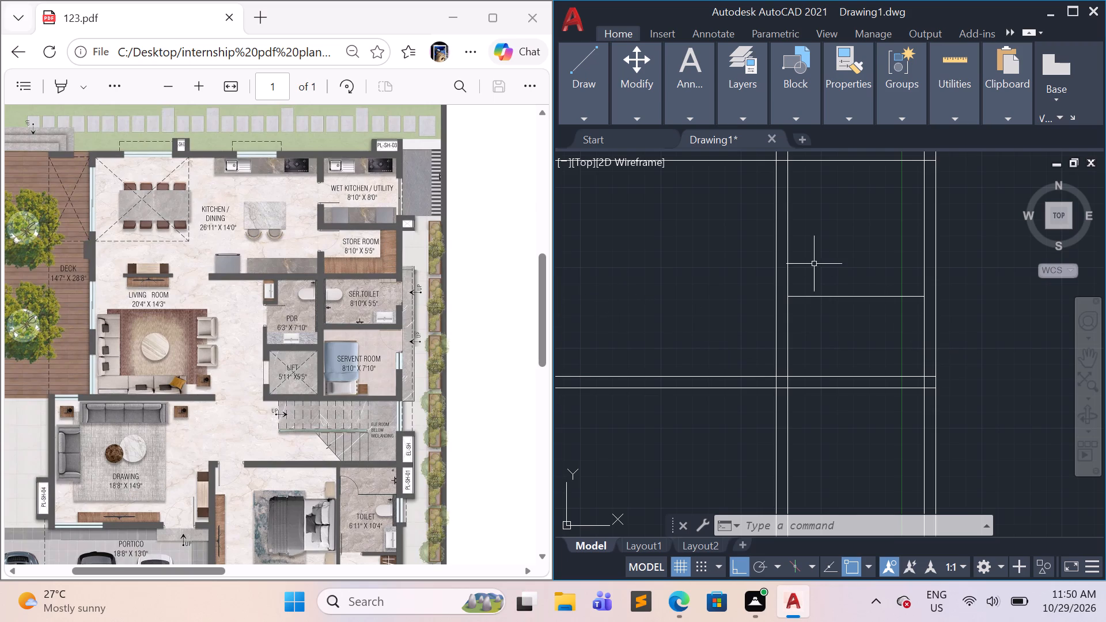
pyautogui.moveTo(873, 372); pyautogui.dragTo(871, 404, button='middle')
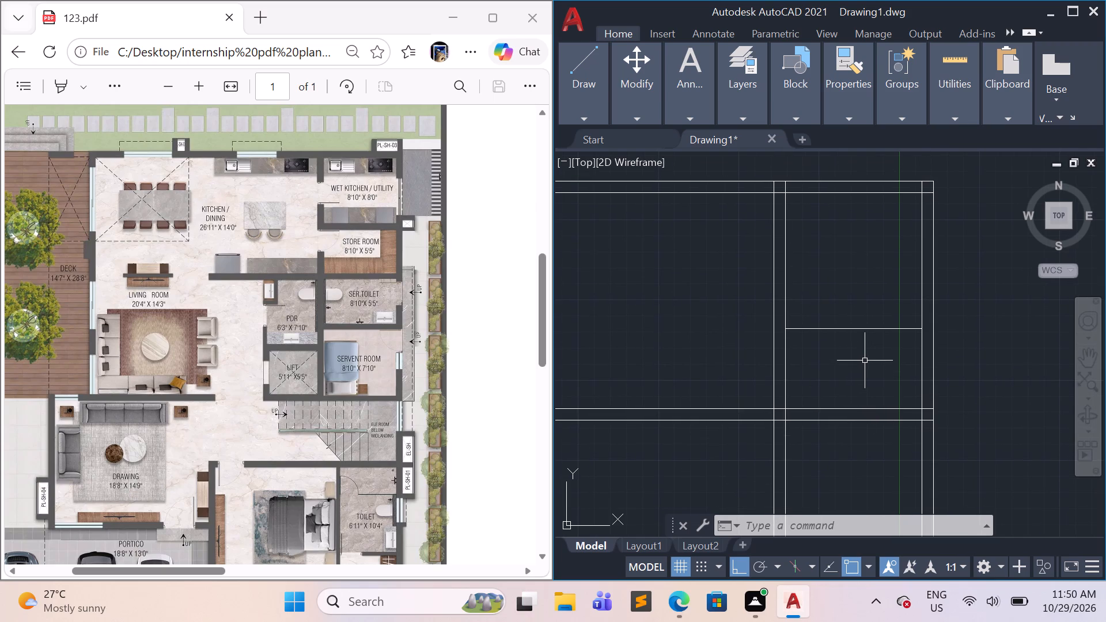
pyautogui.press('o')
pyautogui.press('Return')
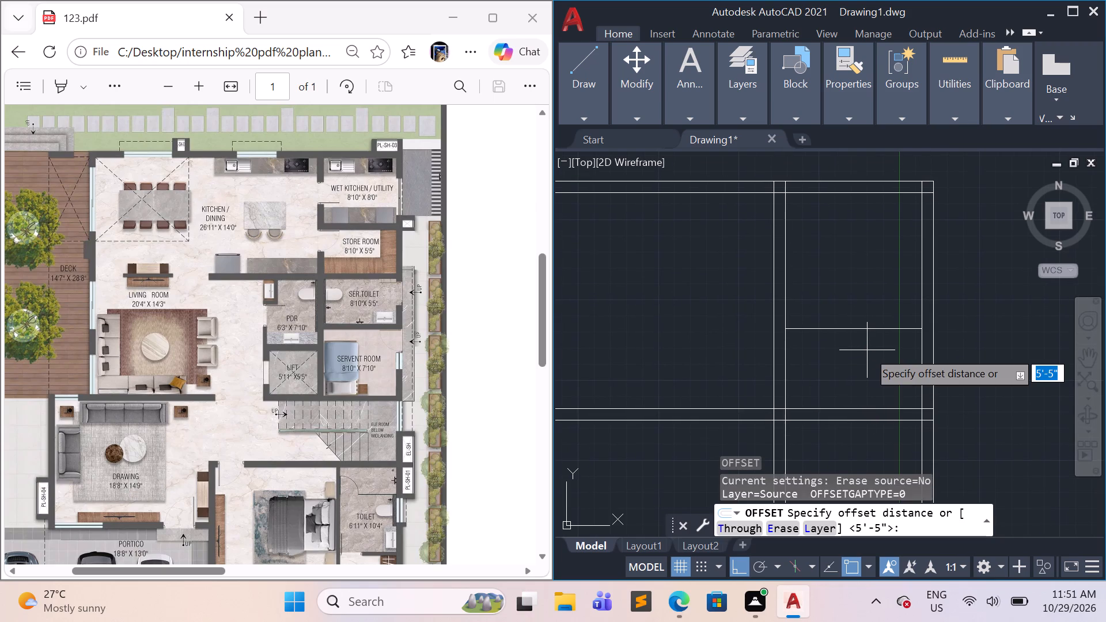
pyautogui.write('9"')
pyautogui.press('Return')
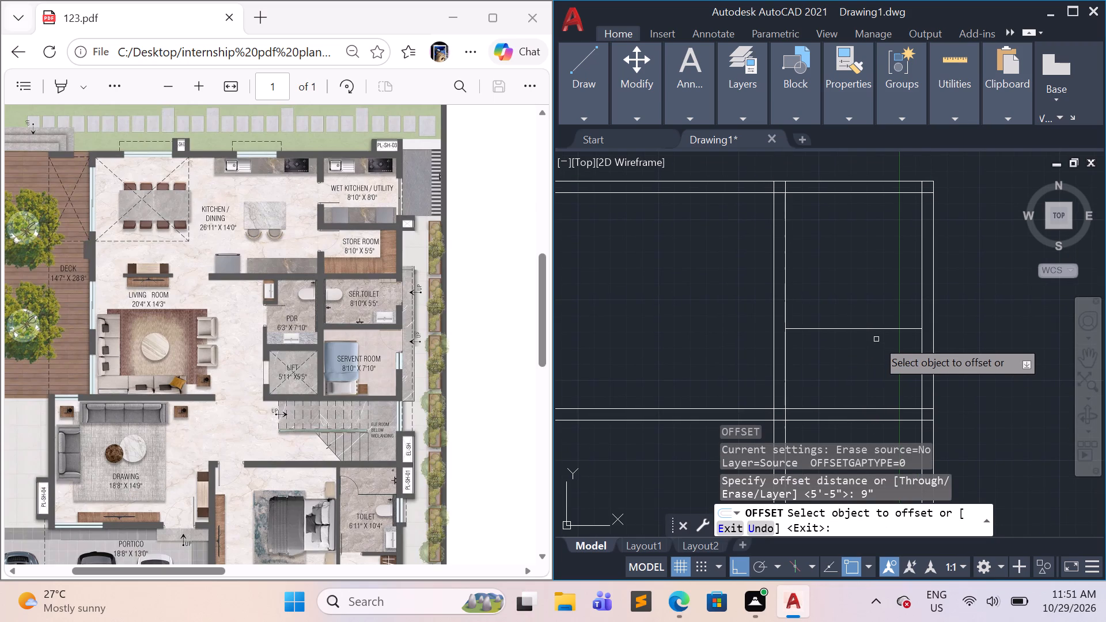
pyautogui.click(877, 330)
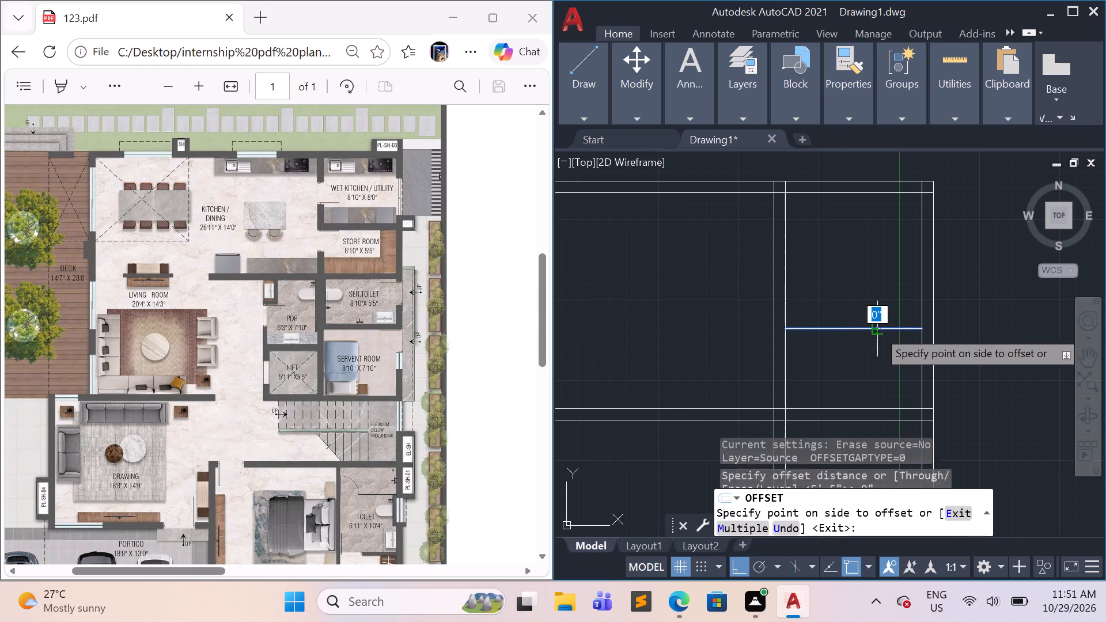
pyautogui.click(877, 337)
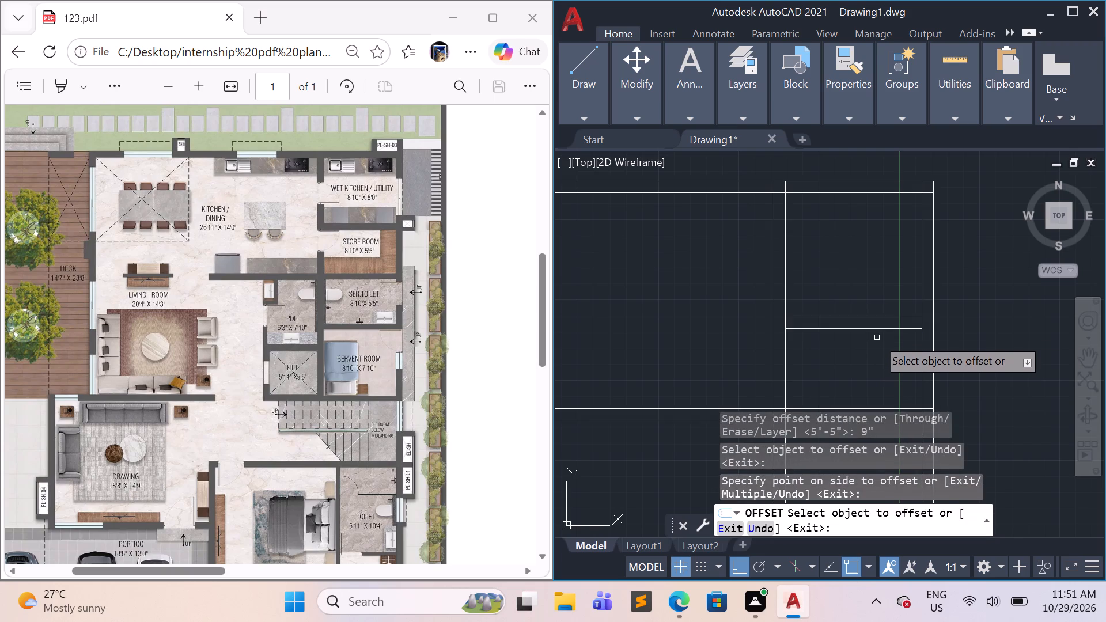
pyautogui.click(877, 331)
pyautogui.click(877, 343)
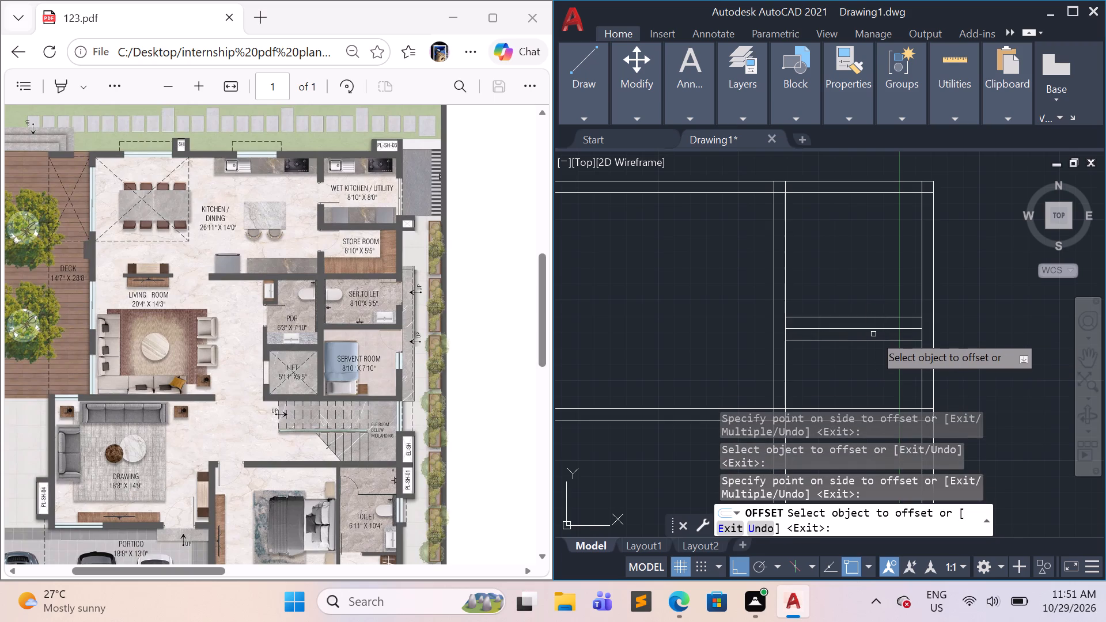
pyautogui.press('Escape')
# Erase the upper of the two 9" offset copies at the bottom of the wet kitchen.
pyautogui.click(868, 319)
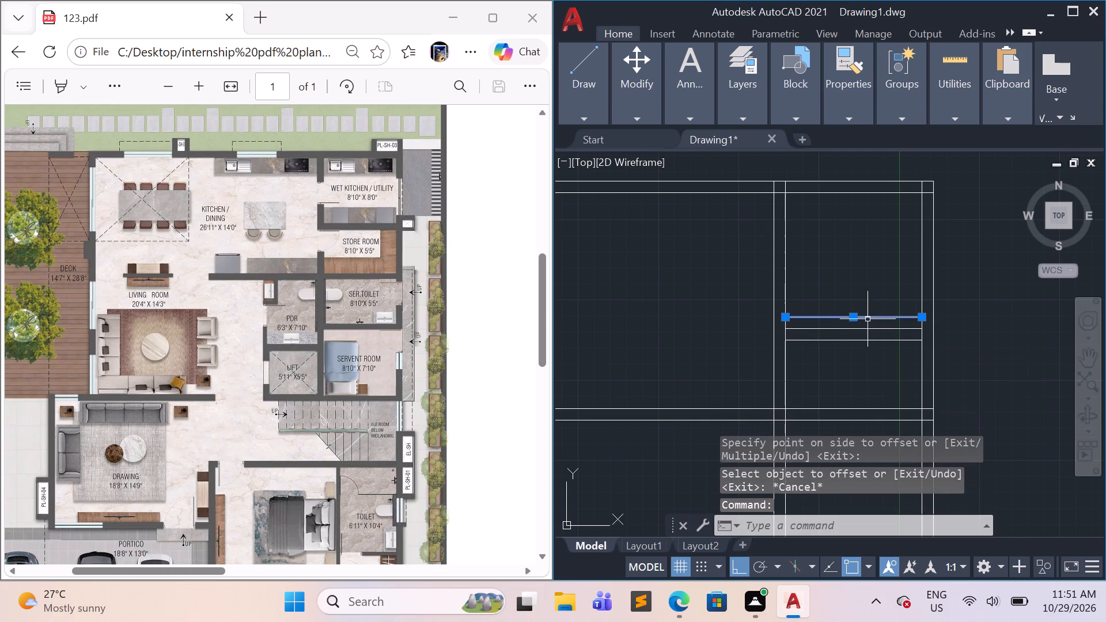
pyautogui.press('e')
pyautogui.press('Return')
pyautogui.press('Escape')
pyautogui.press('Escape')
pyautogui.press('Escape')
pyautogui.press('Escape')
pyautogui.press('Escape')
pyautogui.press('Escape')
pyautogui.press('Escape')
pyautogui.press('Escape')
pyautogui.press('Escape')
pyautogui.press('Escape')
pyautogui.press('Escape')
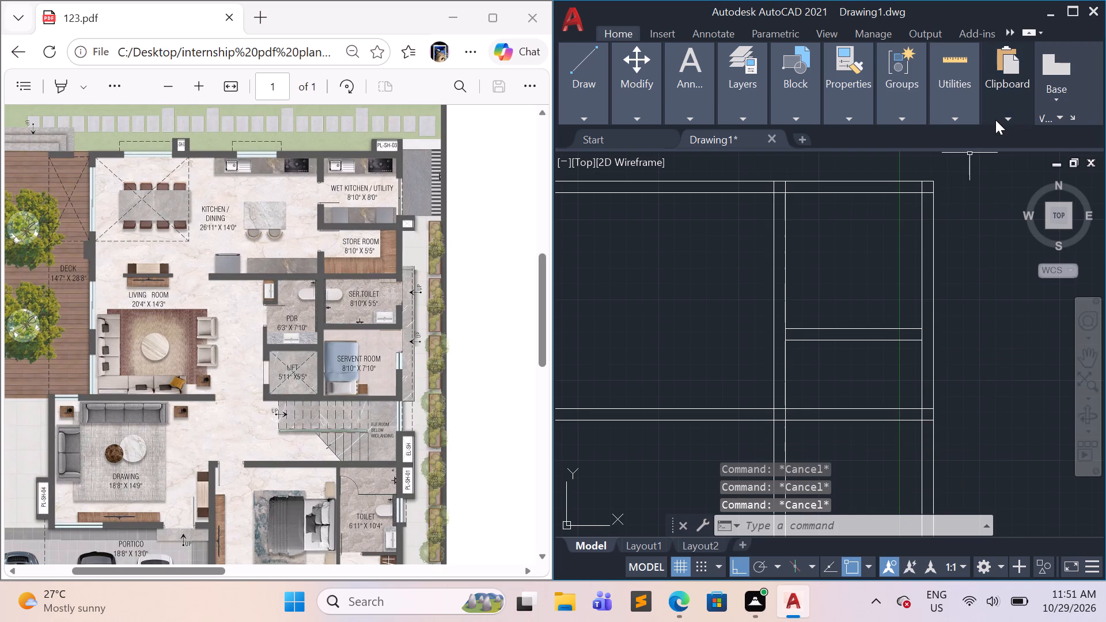
# Use Quick Measure to check the wet kitchen's clear depth and width.
pyautogui.click(963, 118)
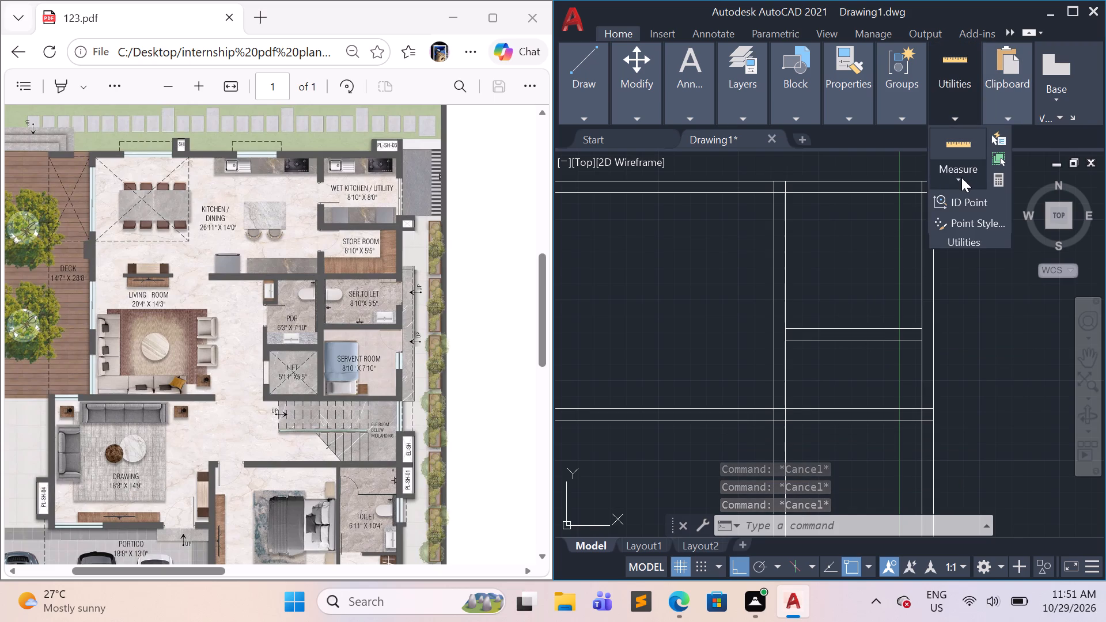
pyautogui.click(961, 177)
pyautogui.click(961, 215)
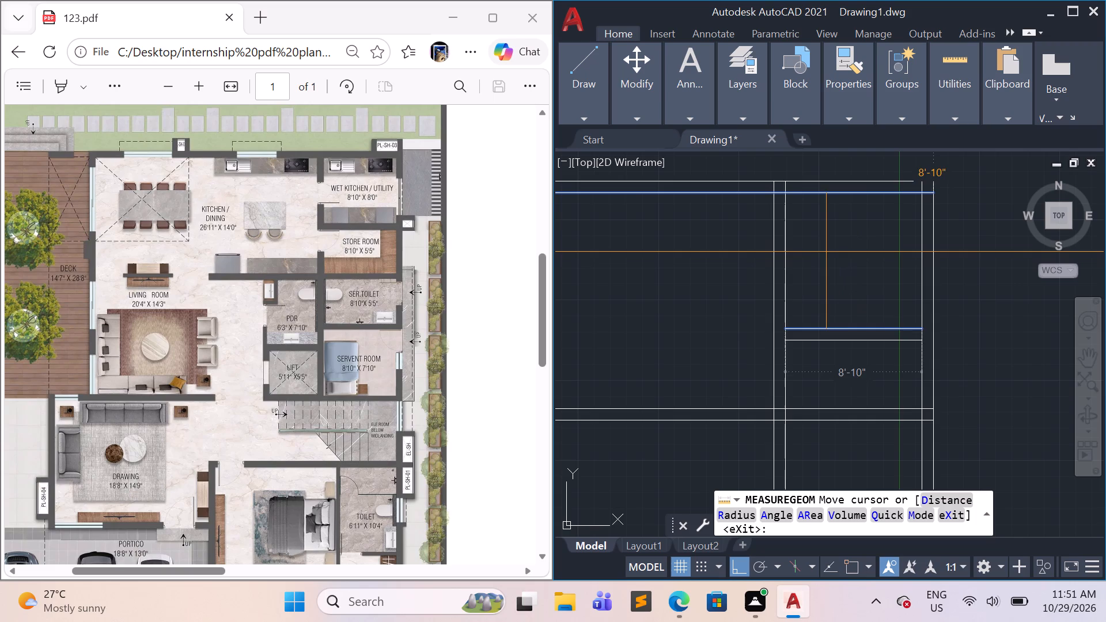
pyautogui.scroll(-4, 887, 268)
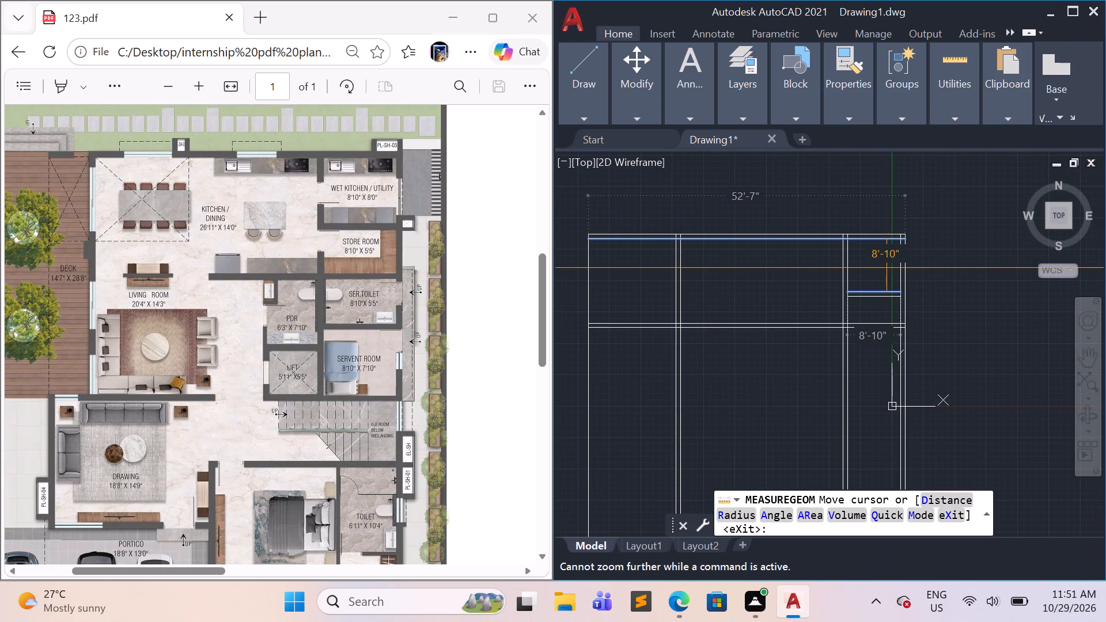
pyautogui.scroll(3, 857, 272)
pyautogui.scroll(-2, 857, 272)
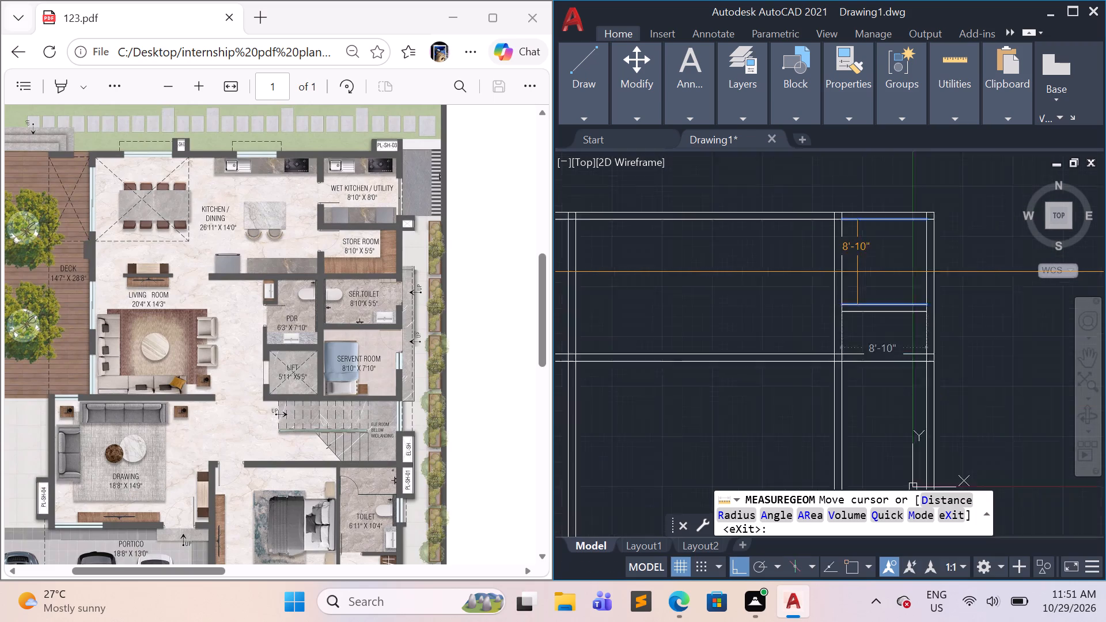
pyautogui.scroll(-1, 857, 272)
pyautogui.press('Escape')
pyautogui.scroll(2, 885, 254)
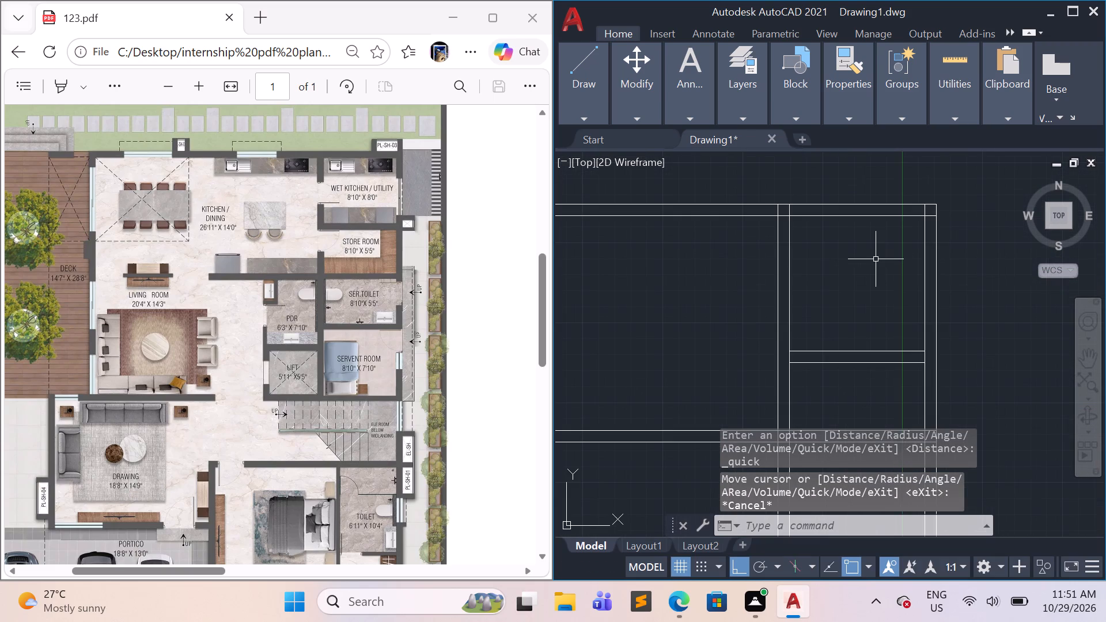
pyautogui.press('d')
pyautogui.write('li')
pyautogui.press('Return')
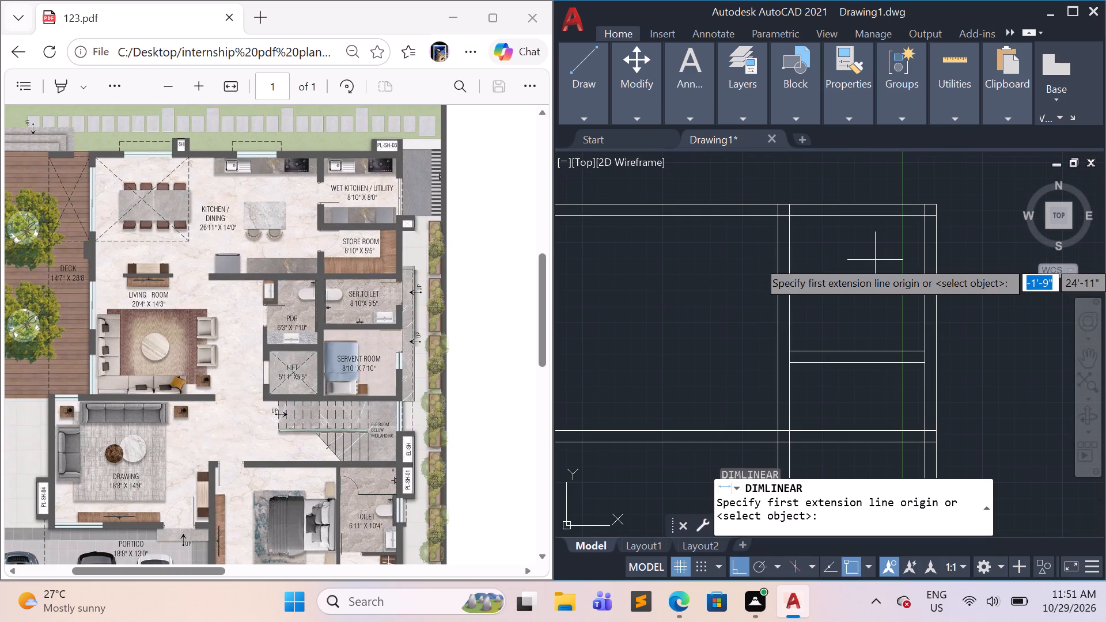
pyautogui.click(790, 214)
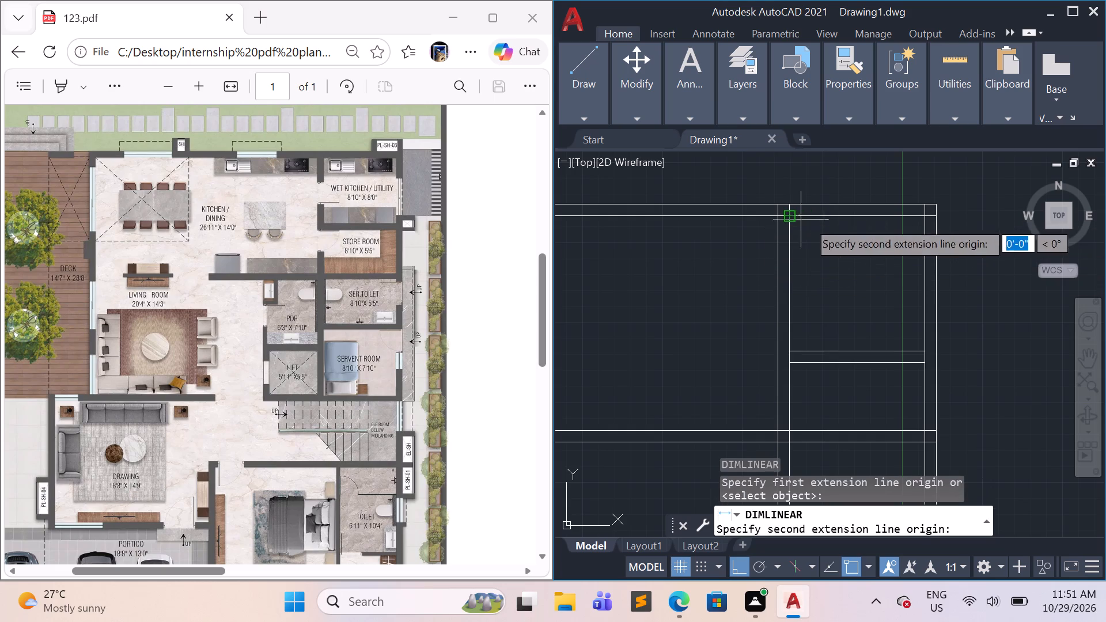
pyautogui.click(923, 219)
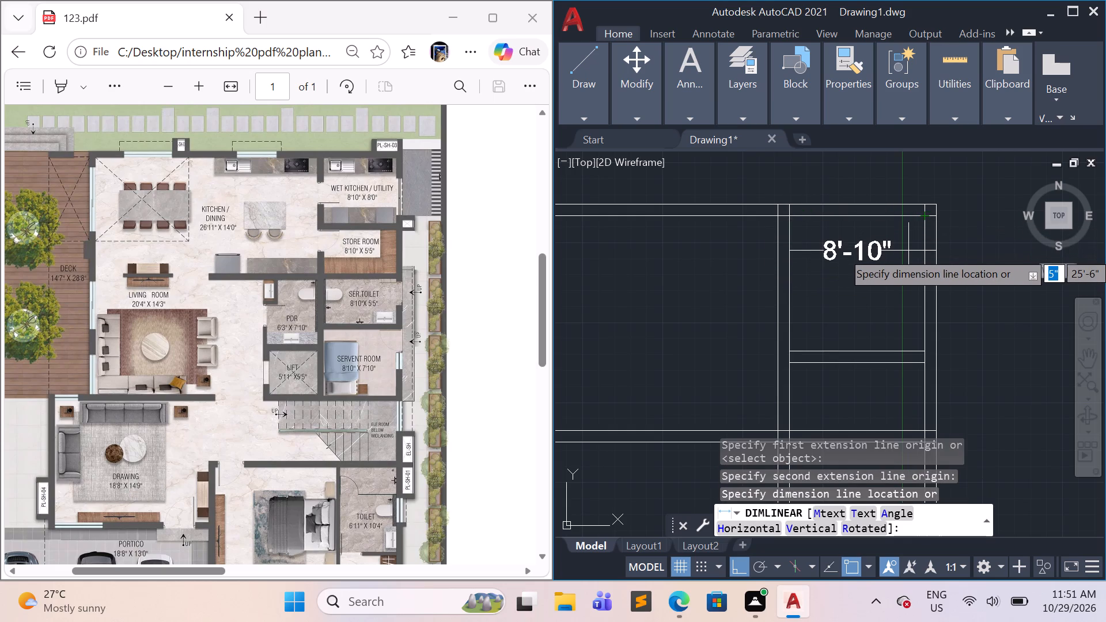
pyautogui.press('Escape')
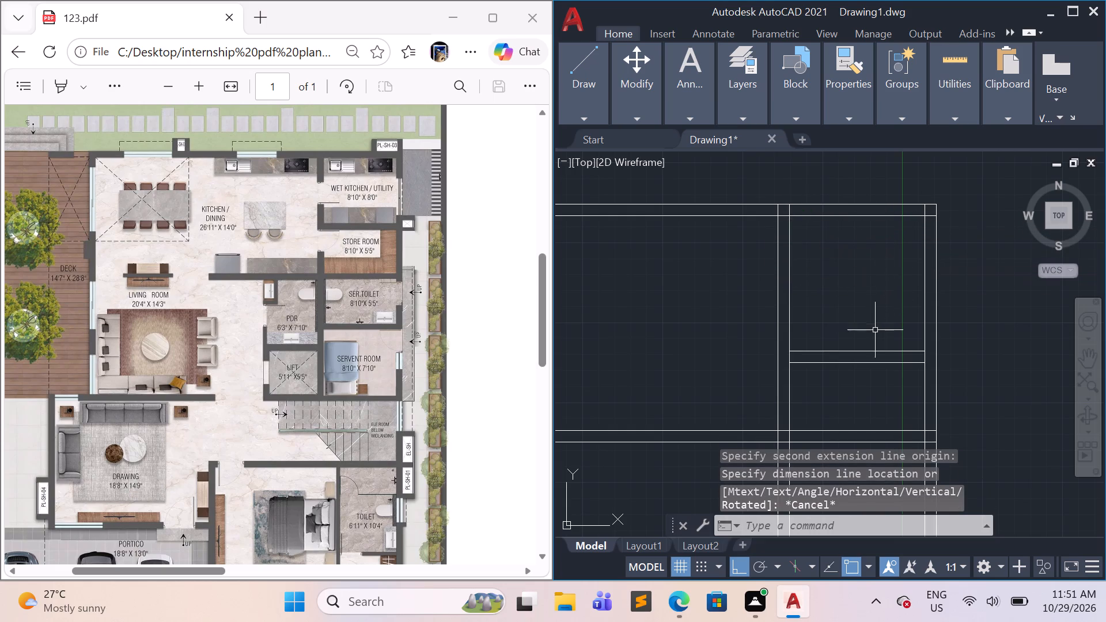
# Erase both short horizontal lines at the bottom of the wet kitchen, between its two inner vertical wall faces.
pyautogui.click(867, 377)
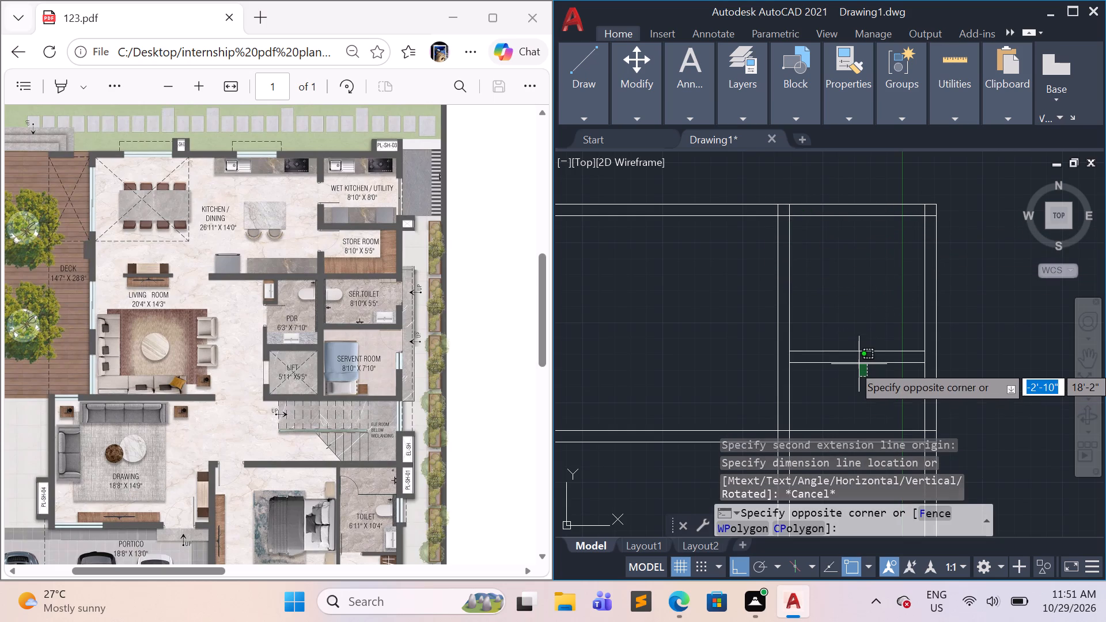
pyautogui.press('Escape')
pyautogui.click(859, 364)
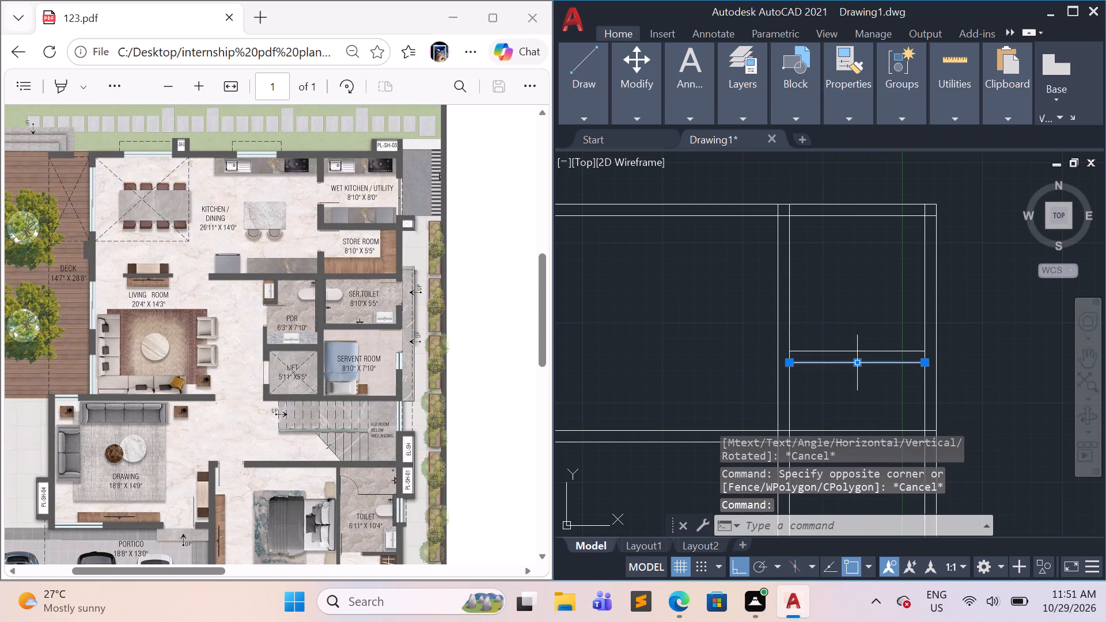
pyautogui.press('e')
pyautogui.press('Return')
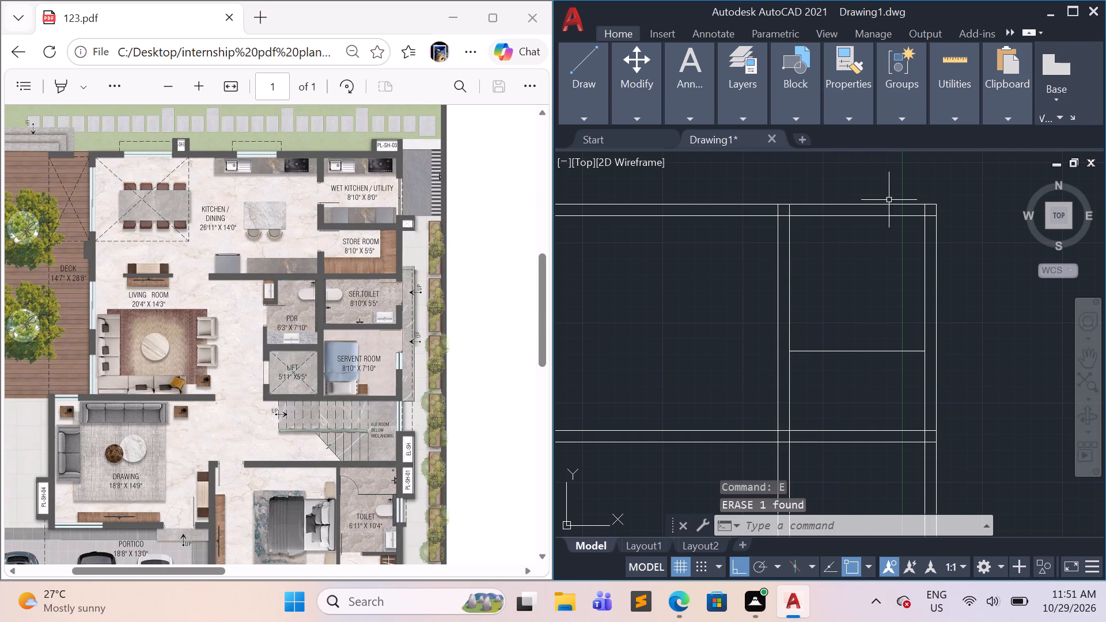
pyautogui.click(861, 350)
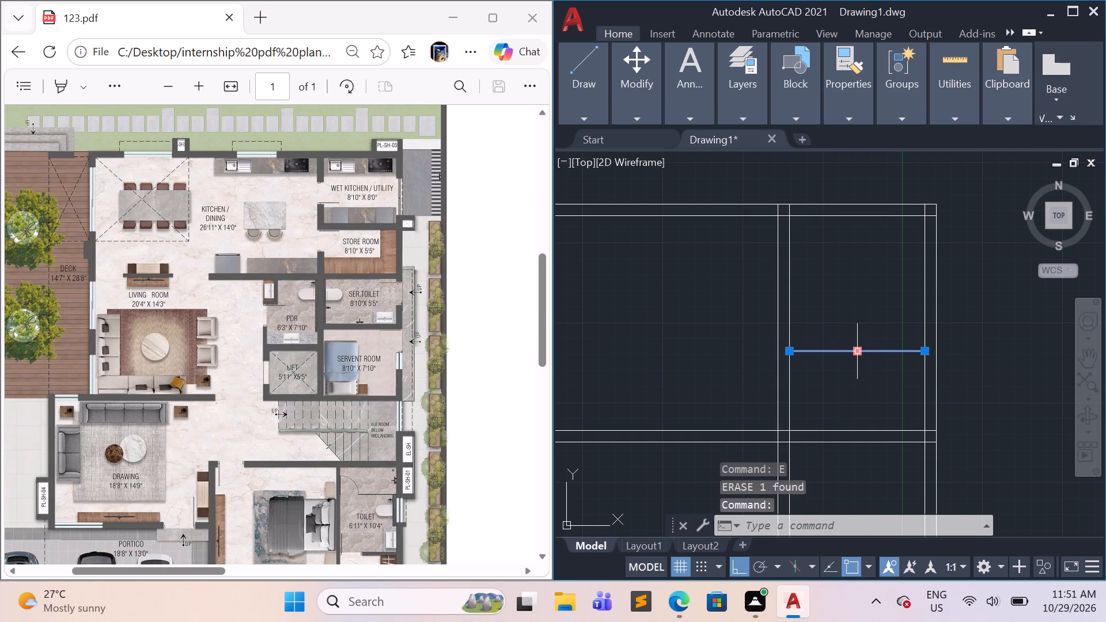
pyautogui.press('e')
pyautogui.press('Return')
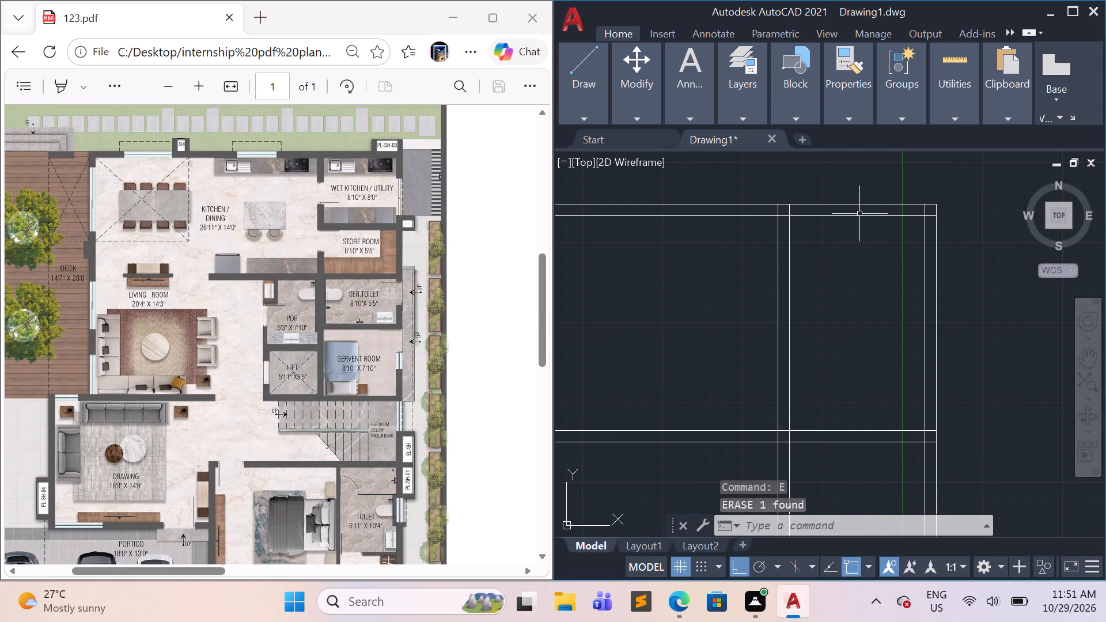
# Offset the short line along the wet kitchen's top wall 8' downward.
pyautogui.click(860, 217)
pyautogui.press('o')
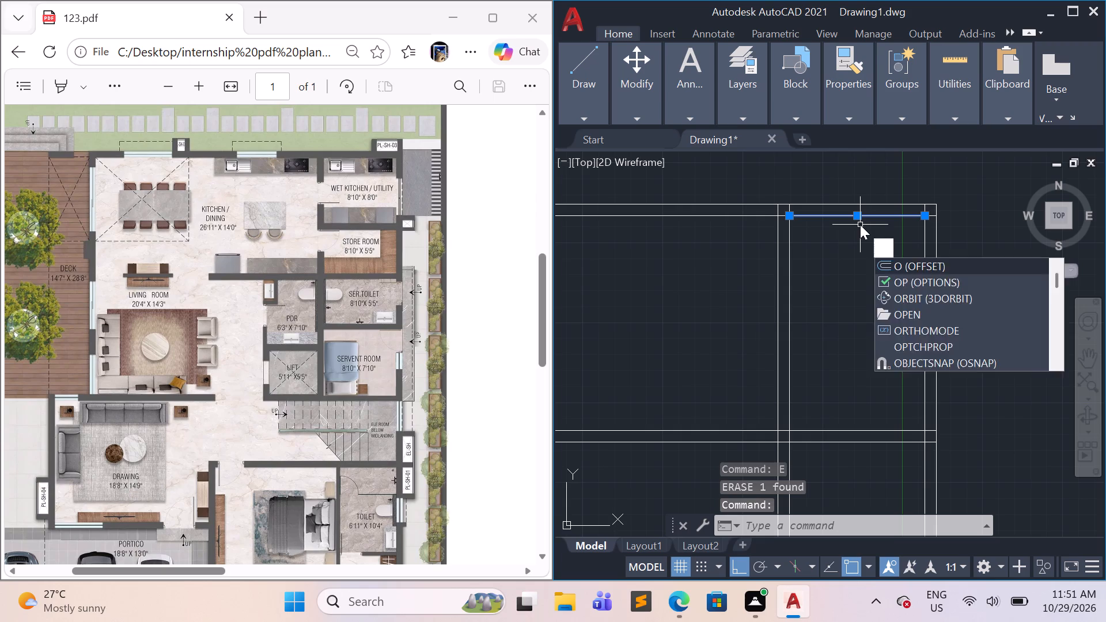
pyautogui.press('Return')
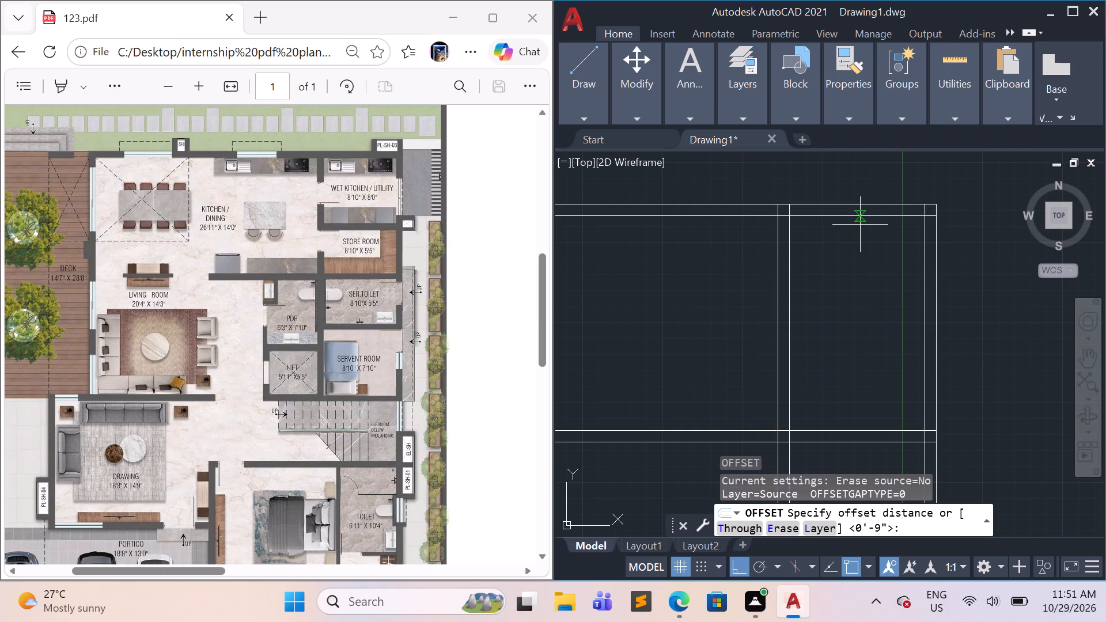
pyautogui.press('8')
pyautogui.press("'")
pyautogui.press('Return')
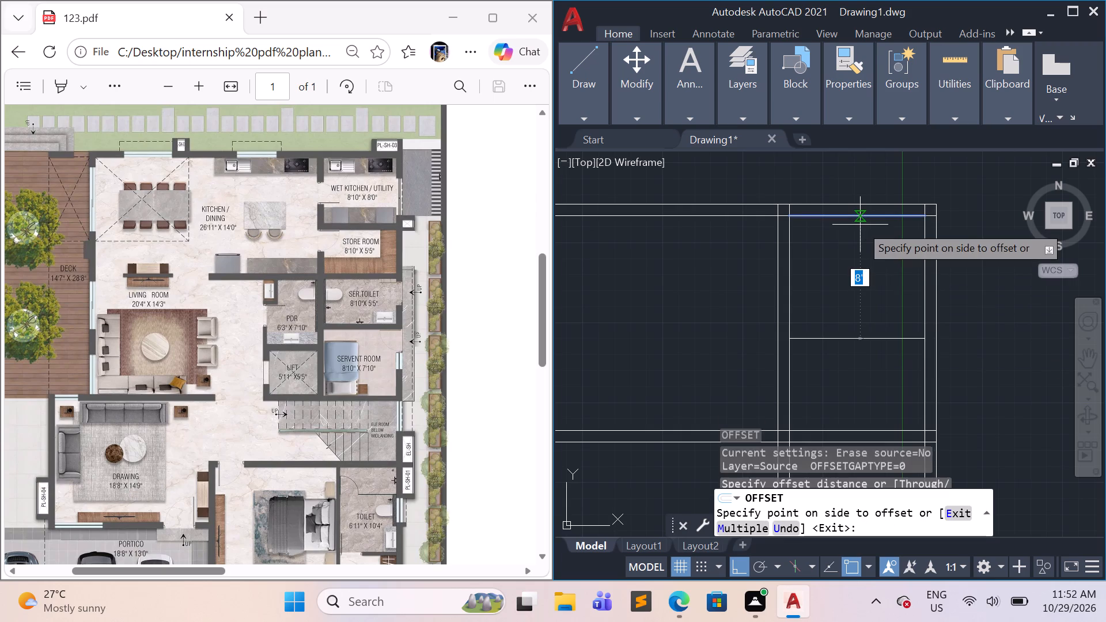
pyautogui.click(857, 266)
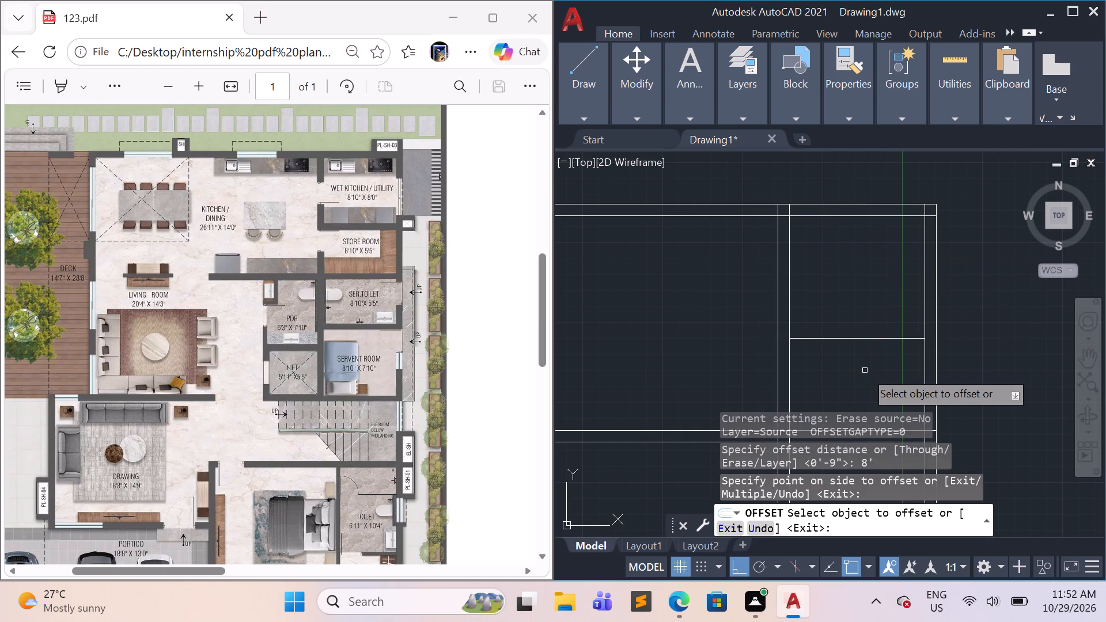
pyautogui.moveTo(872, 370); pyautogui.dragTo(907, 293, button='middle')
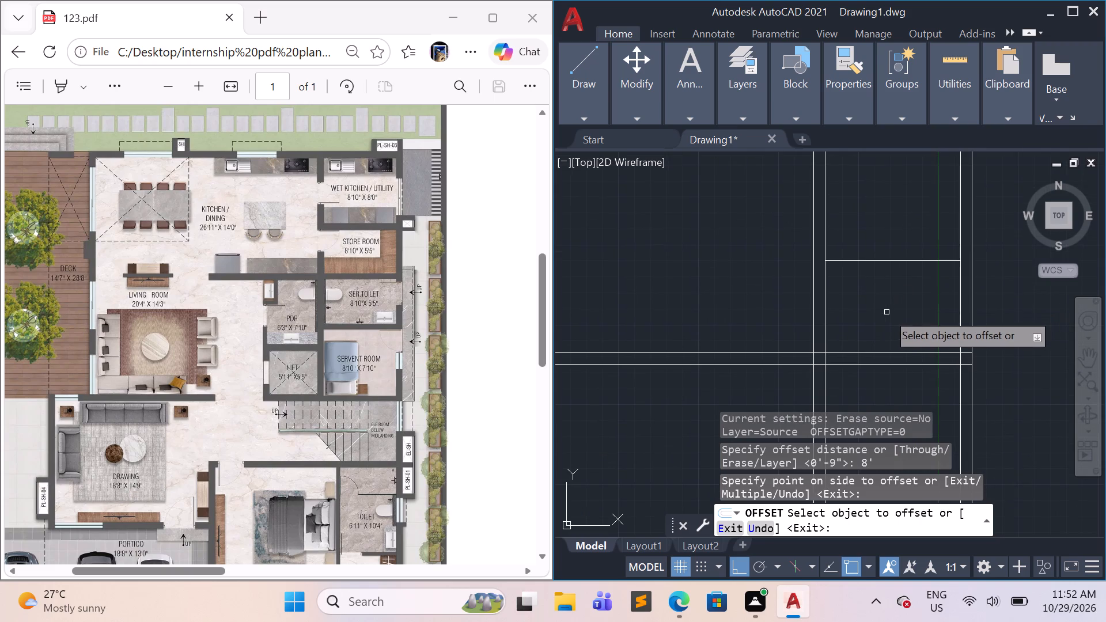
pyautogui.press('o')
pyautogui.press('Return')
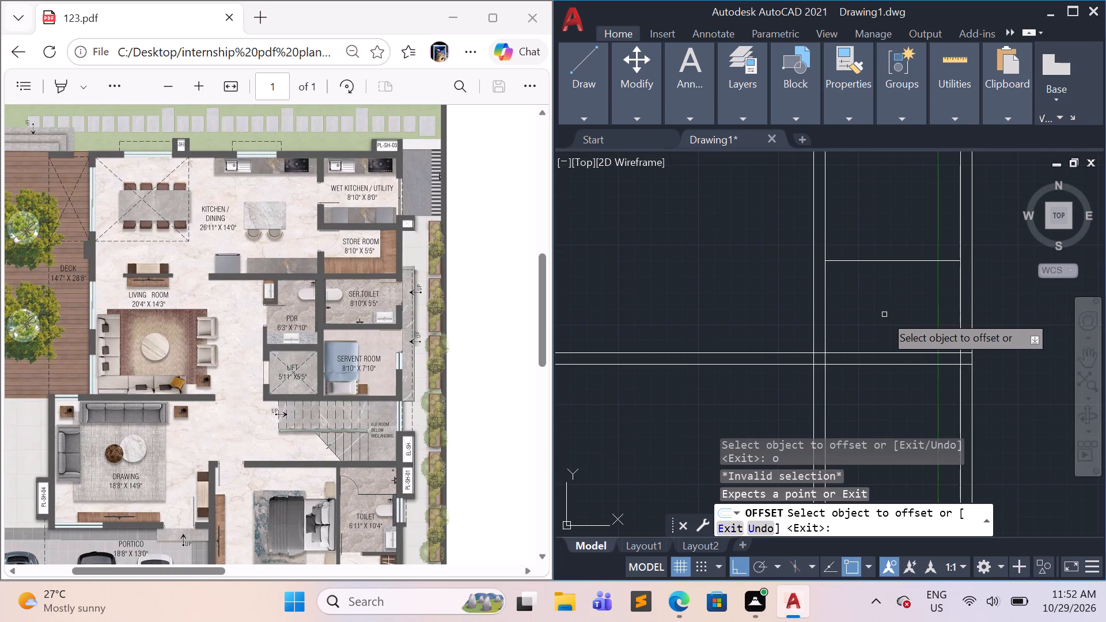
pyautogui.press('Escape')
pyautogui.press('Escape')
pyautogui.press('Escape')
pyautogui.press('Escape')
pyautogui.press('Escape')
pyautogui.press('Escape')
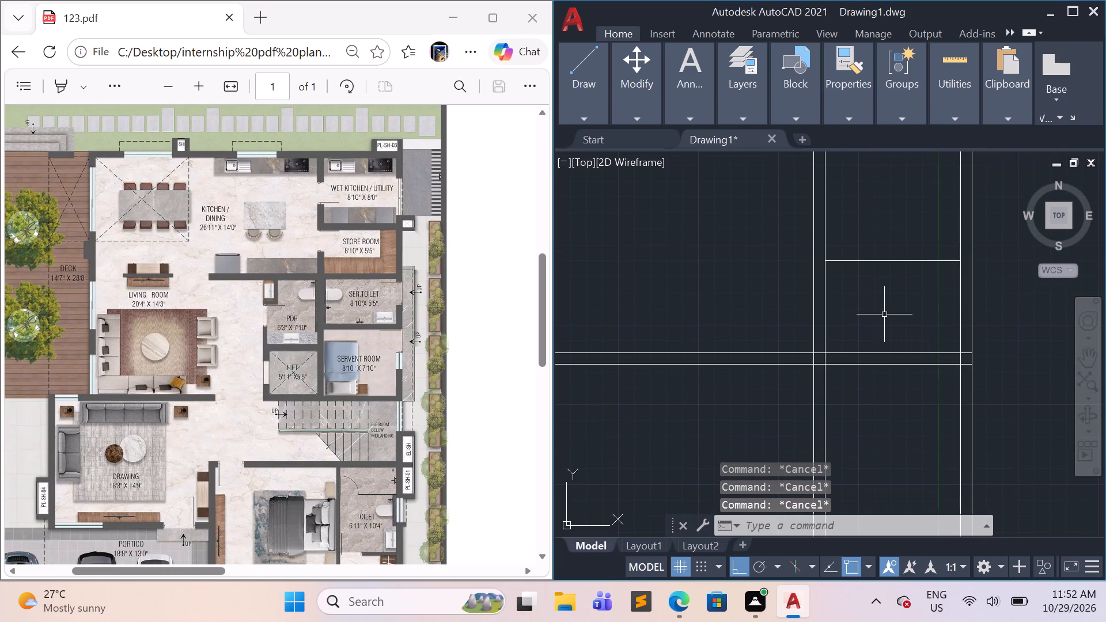
# Set the Offset distance to 5'5", matching the store room's depth on the reference plan.
pyautogui.press('o')
pyautogui.press('Return')
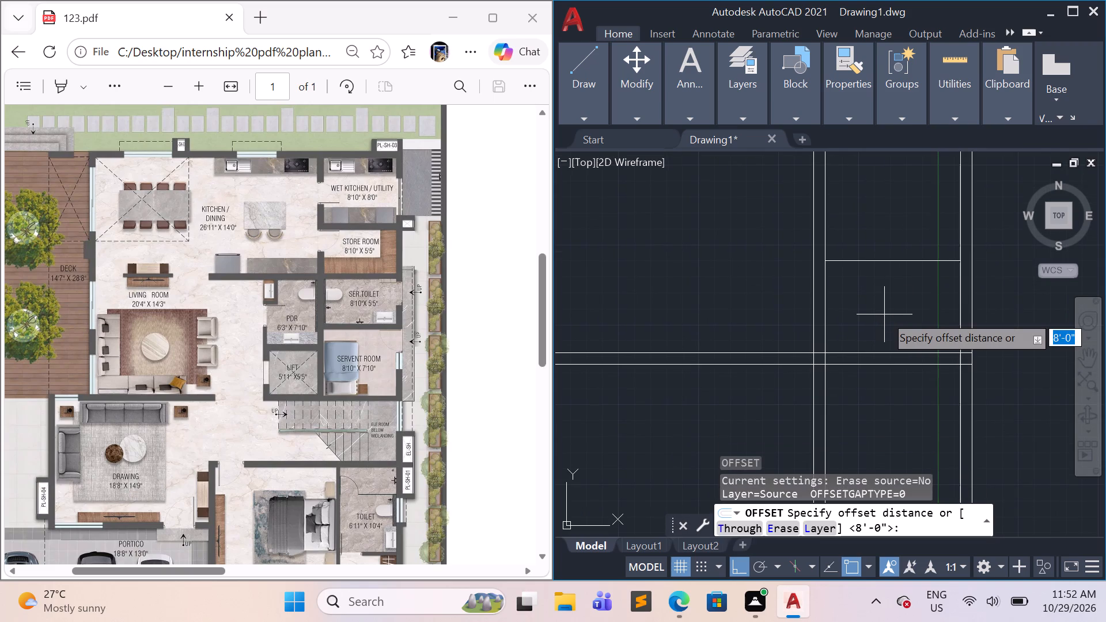
pyautogui.press('5')
pyautogui.press("'")
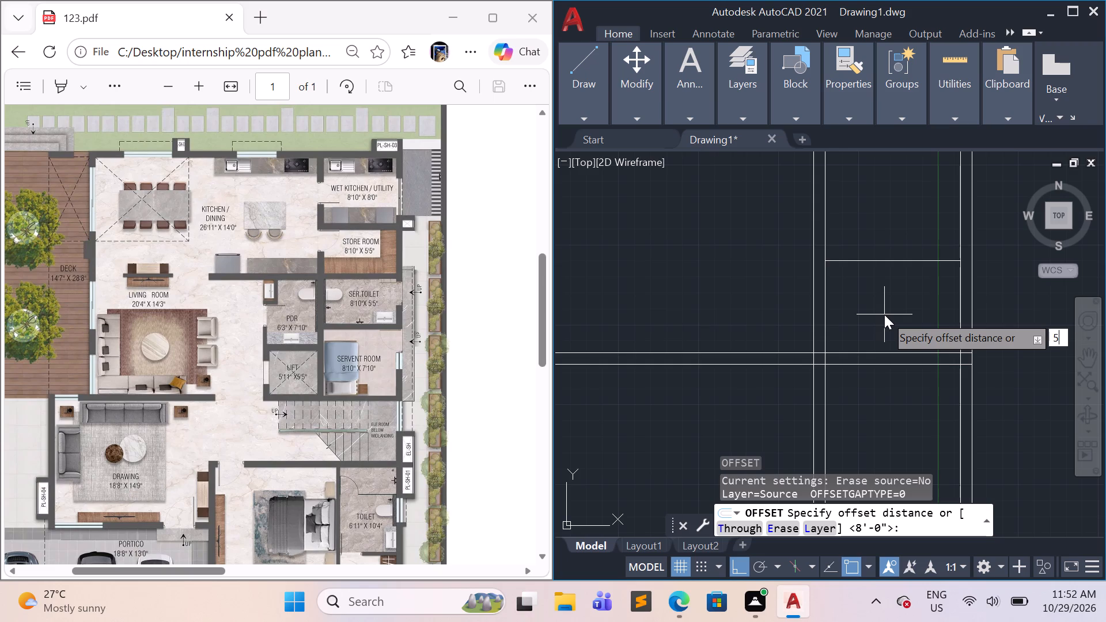
pyautogui.press('5')
pyautogui.hotkey('shift', '"')
pyautogui.press('Return')
pyautogui.press('Return')
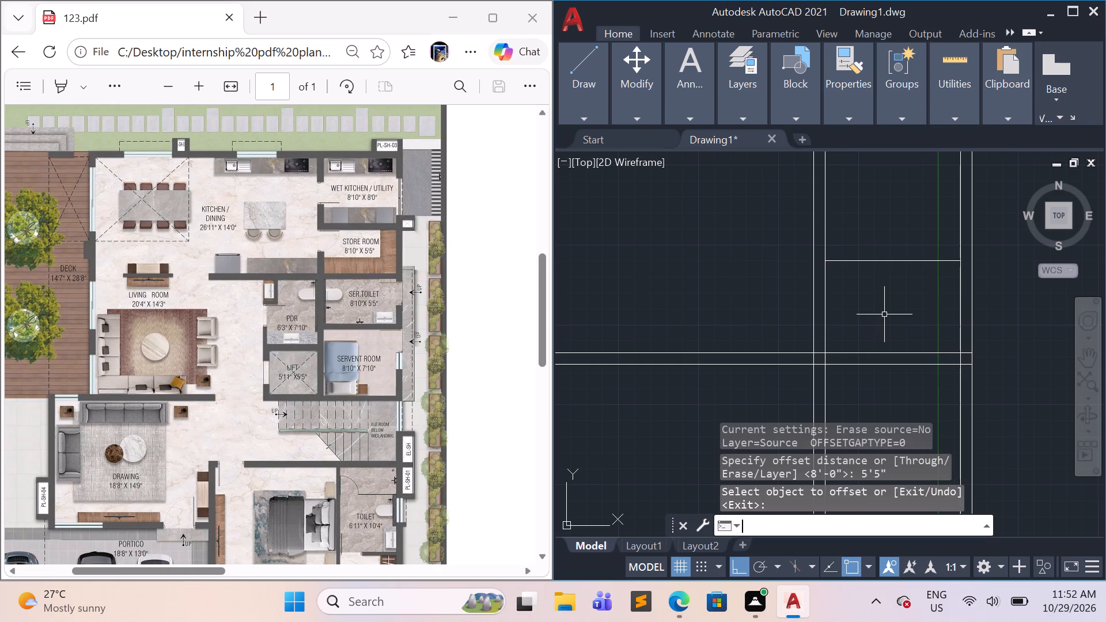
pyautogui.press('space')
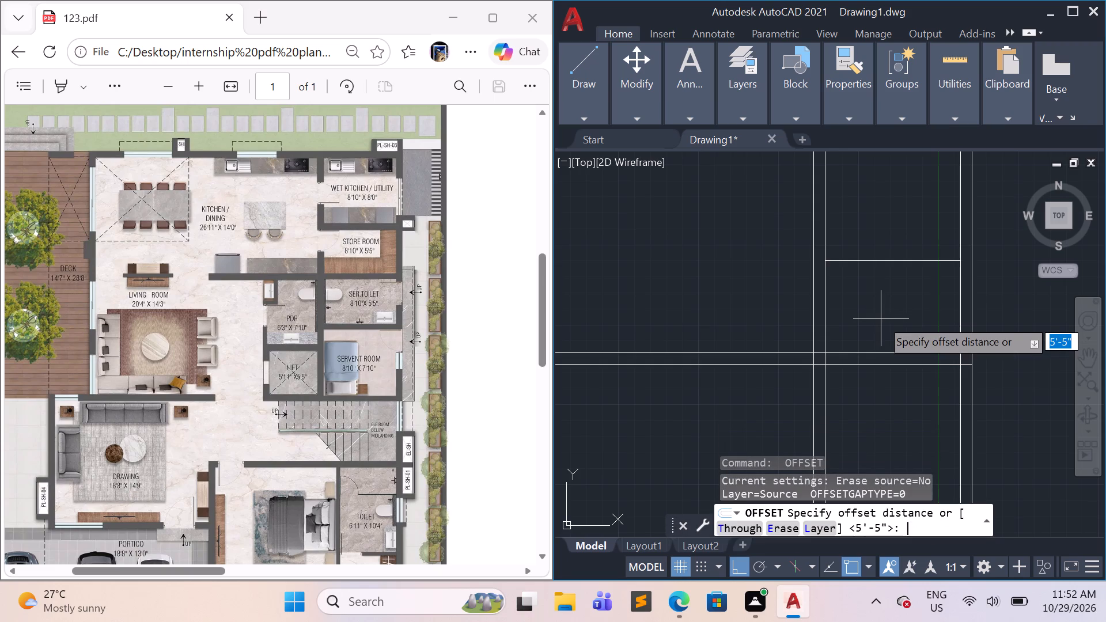
pyautogui.press('Return')
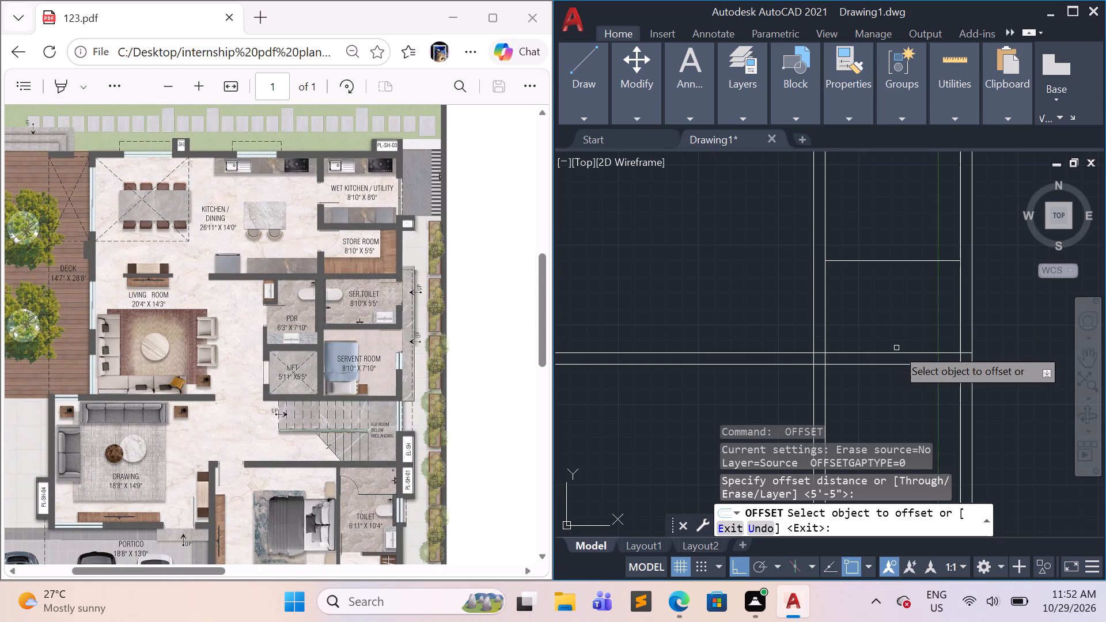
pyautogui.click(902, 352)
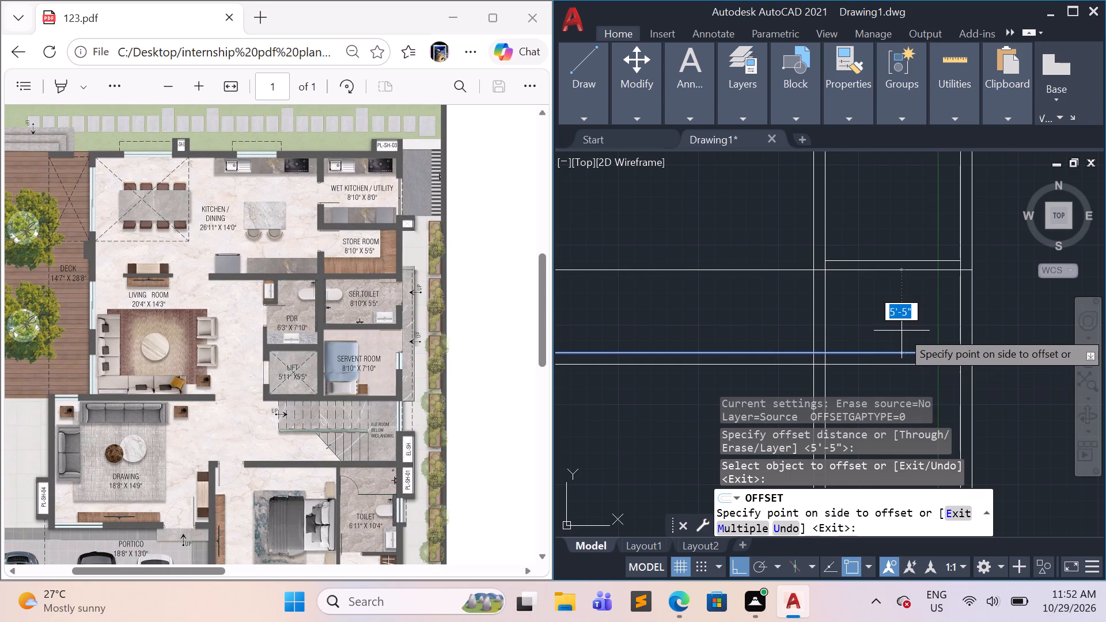
pyautogui.press('Escape')
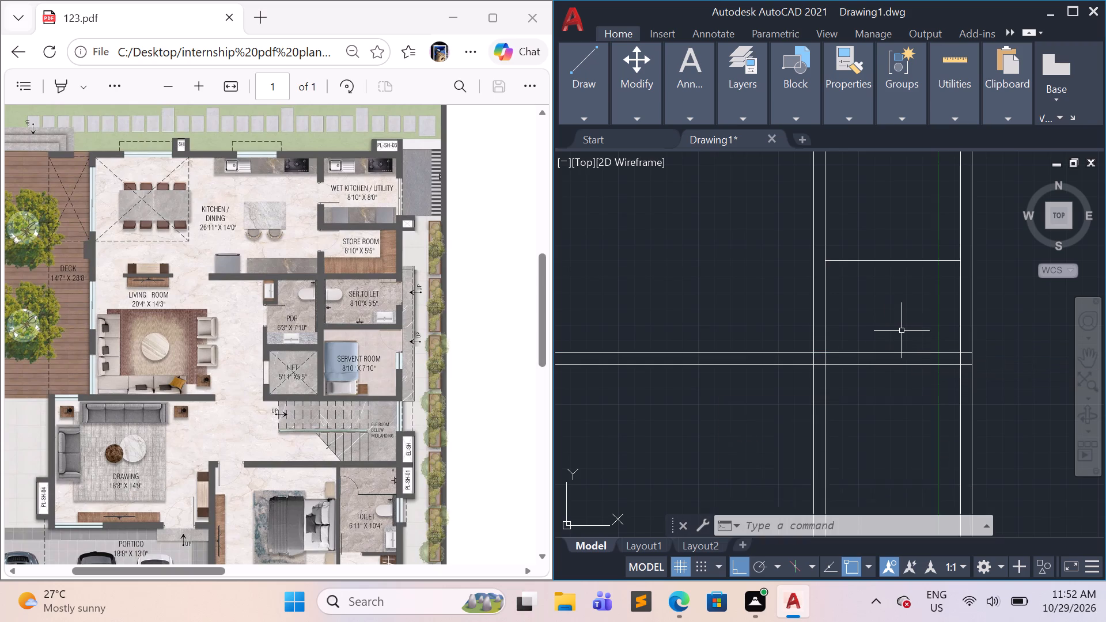
# Copy the wet kitchen's short bottom line straight down onto the upper line of the horizontal wall below the store room.
pyautogui.click(900, 260)
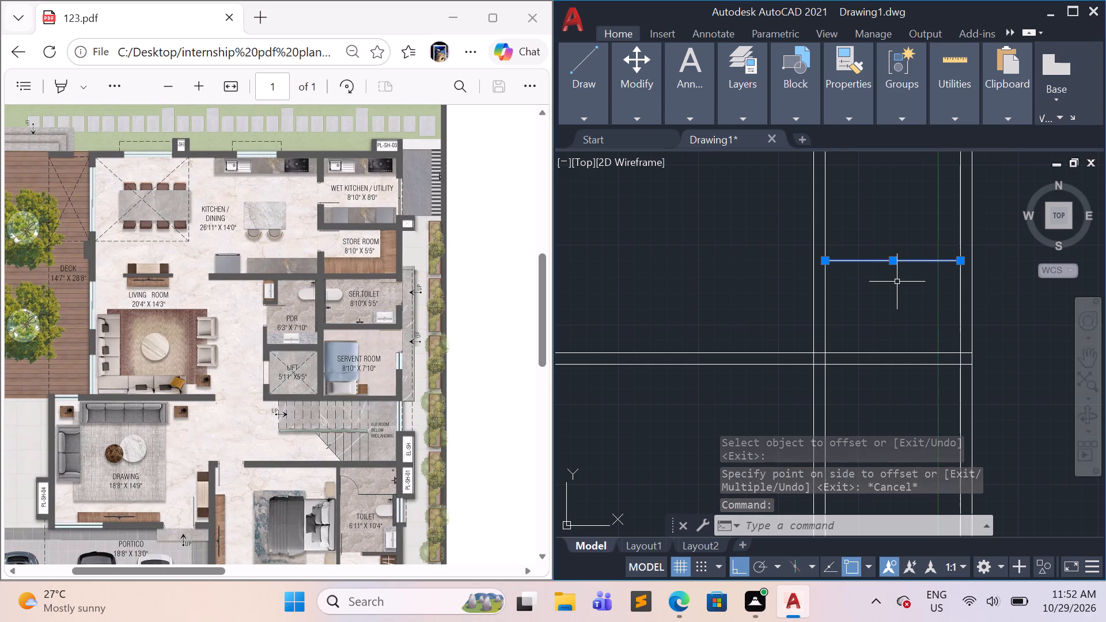
pyautogui.write('co')
pyautogui.press('Return')
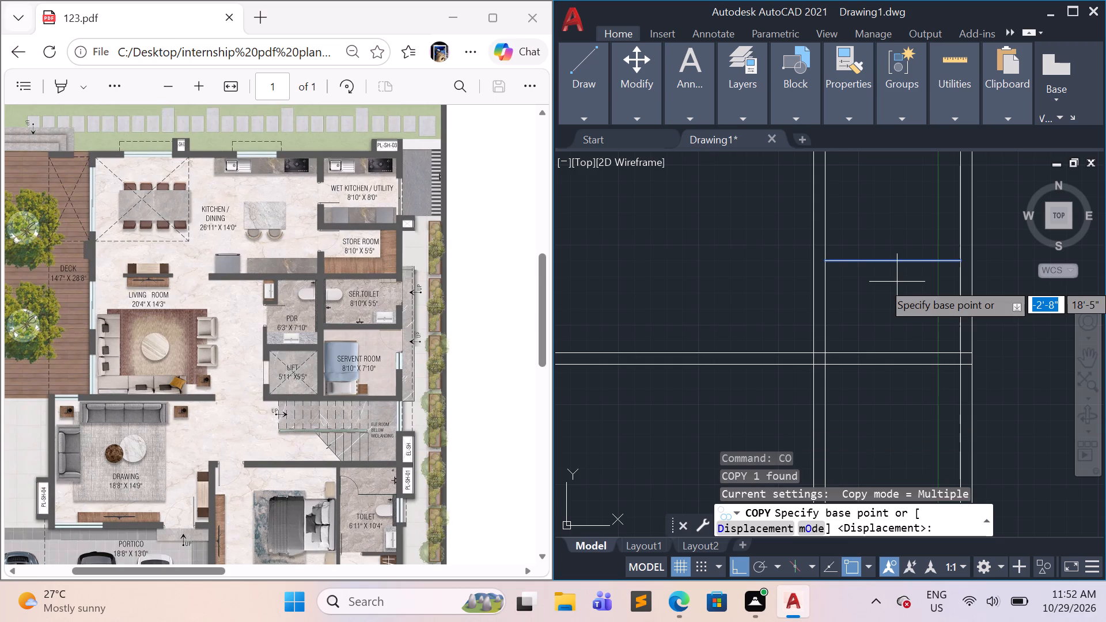
pyautogui.click(827, 263)
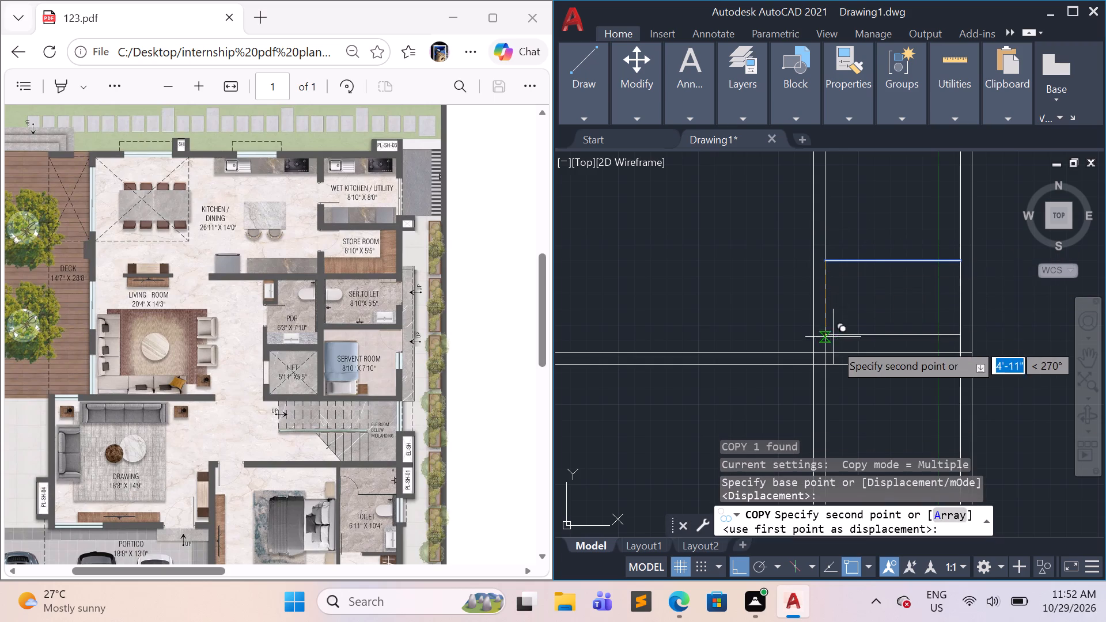
pyautogui.click(828, 354)
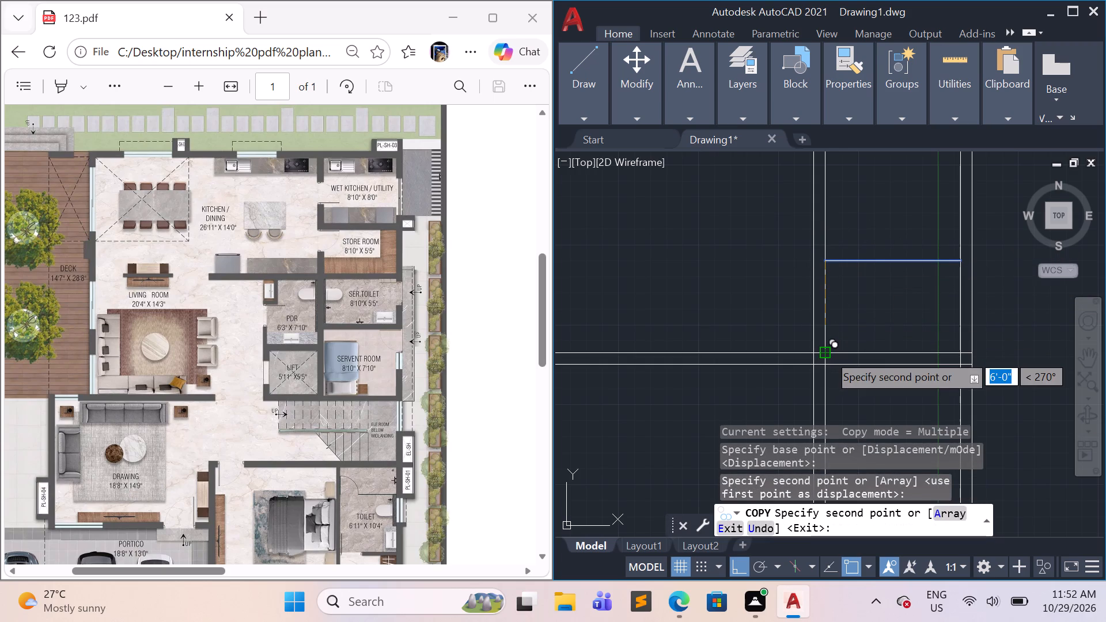
pyautogui.press('Escape')
pyautogui.press('Escape')
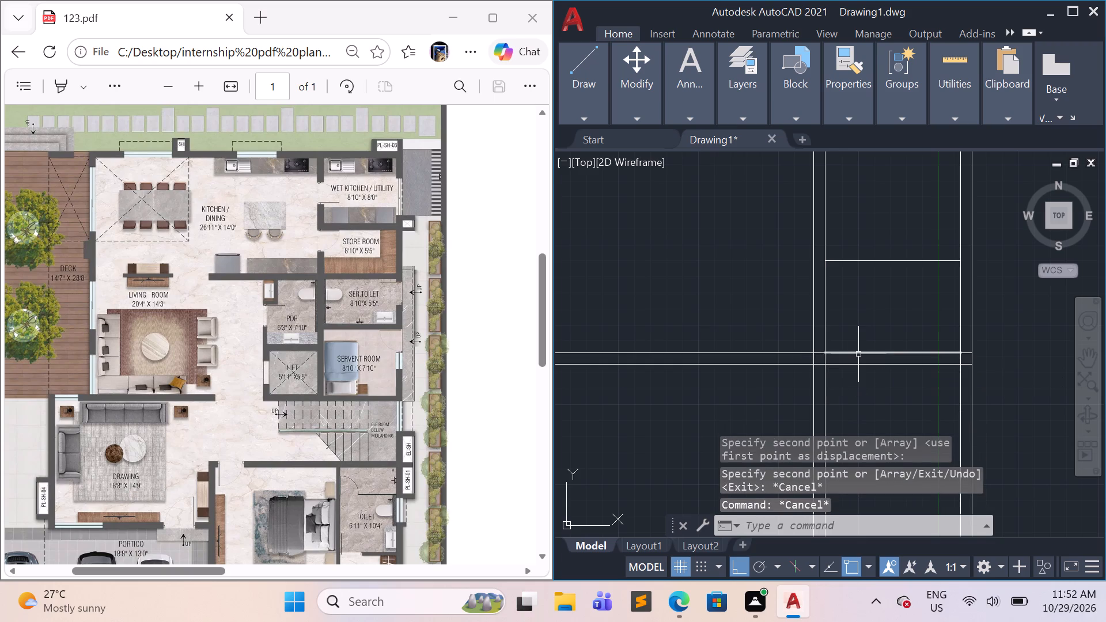
# Offset the copied short line at the bottom of the store room 5'5" upward.
pyautogui.click(858, 353)
pyautogui.press('o')
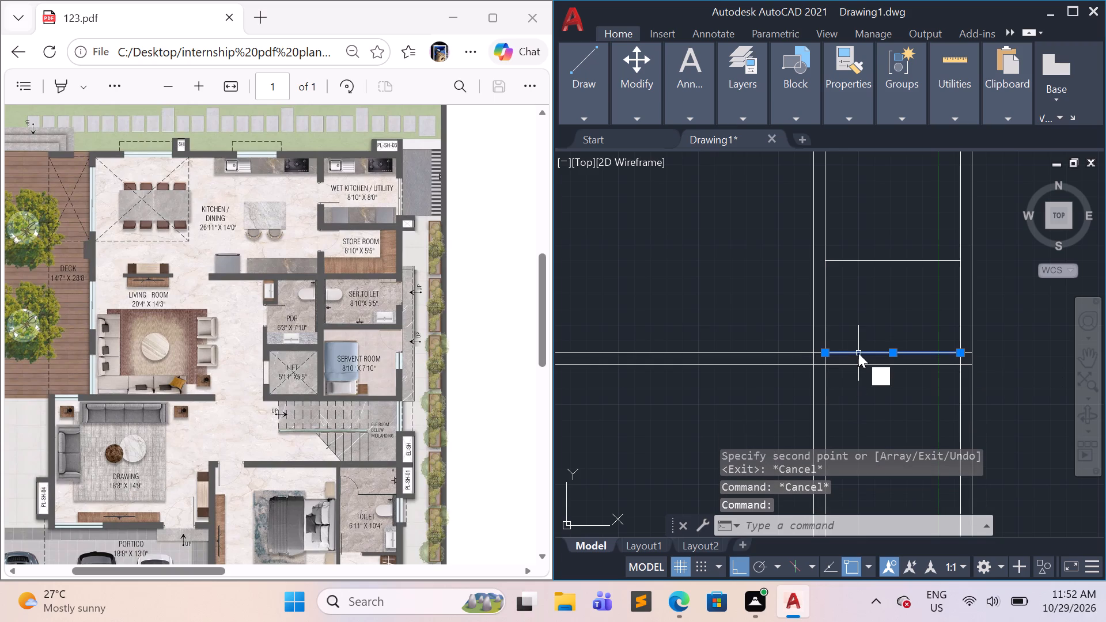
pyautogui.press('Return')
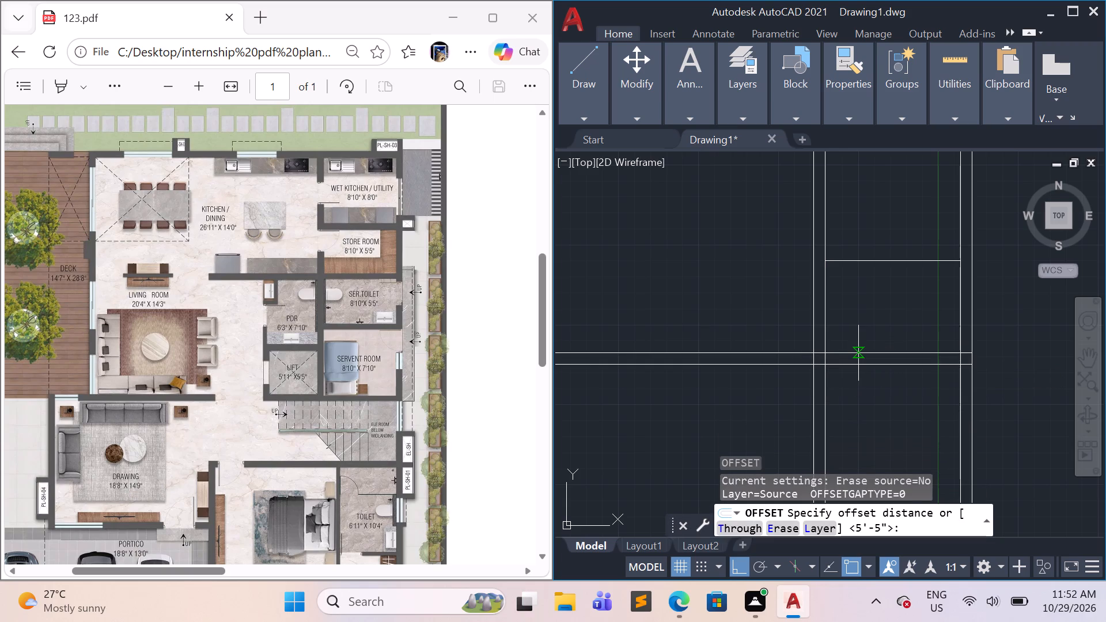
pyautogui.press('Return')
pyautogui.click(864, 299)
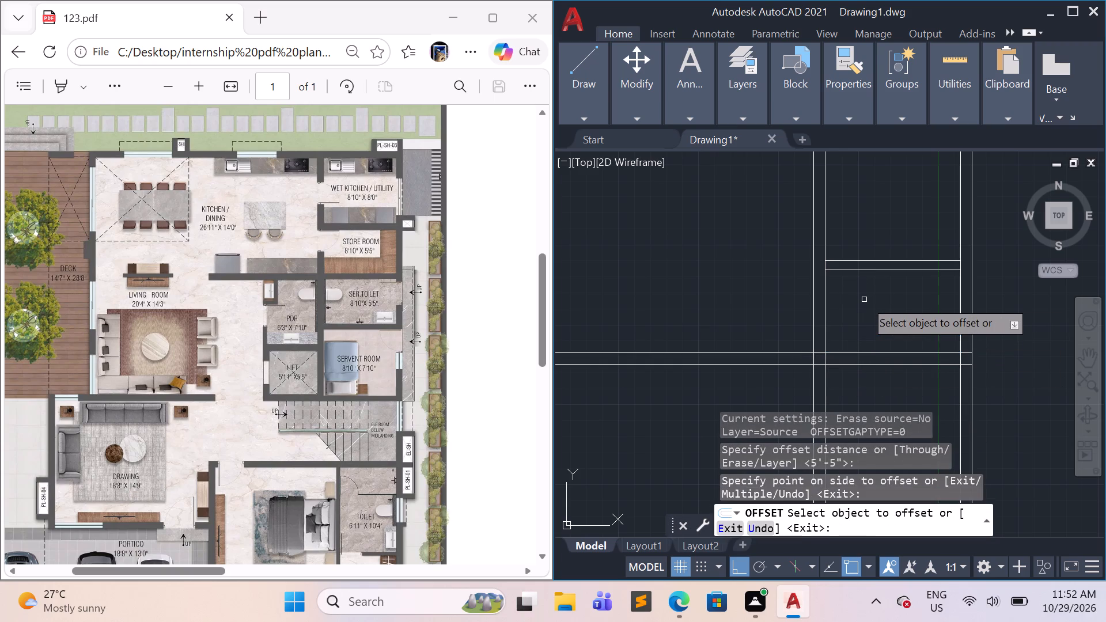
pyautogui.press('Escape')
pyautogui.press('Escape')
pyautogui.press('Escape')
pyautogui.press('Escape')
pyautogui.press('Escape')
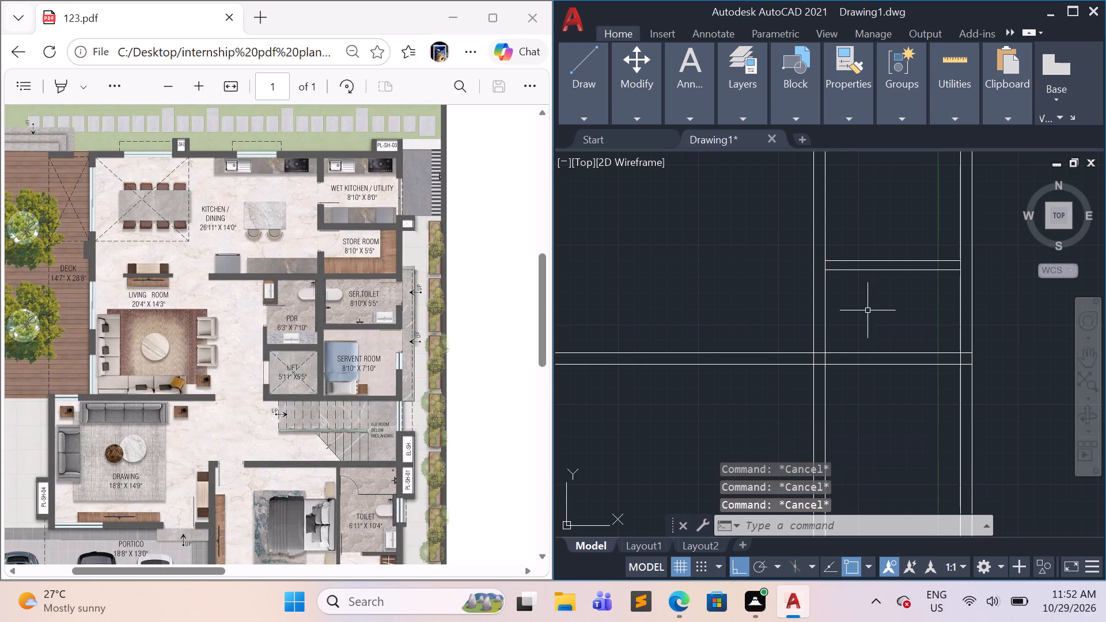
# Examine the drawn kitchen, wet kitchen and store room walls against the reference floor plan.
pyautogui.moveTo(852, 314); pyautogui.dragTo(930, 349, button='middle')
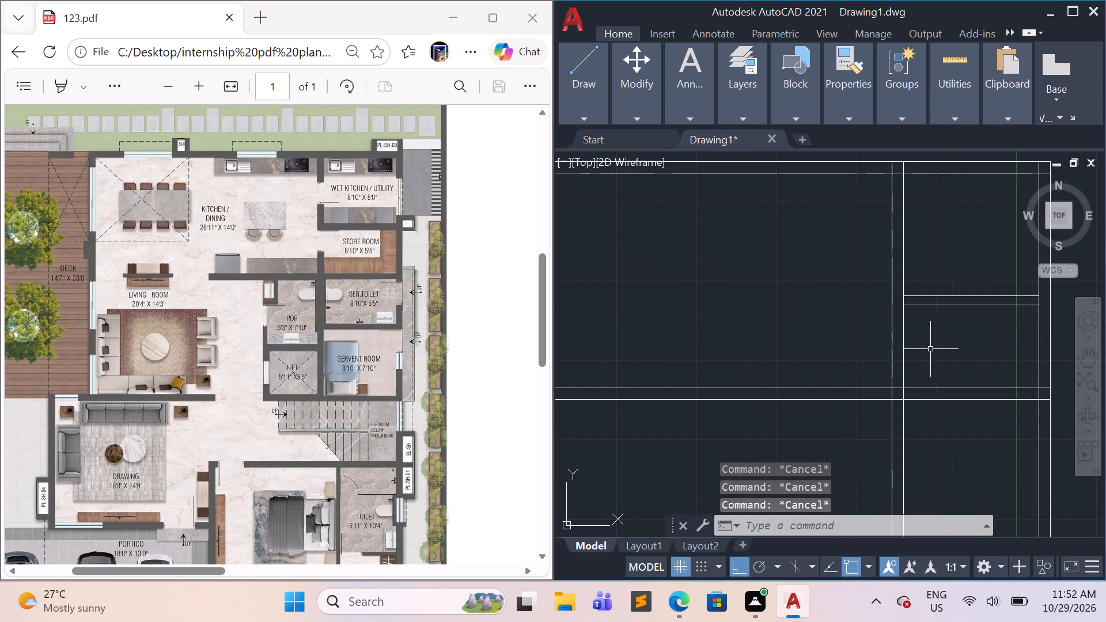
pyautogui.moveTo(763, 309); pyautogui.dragTo(870, 325, button='middle')
pyautogui.scroll(-1, 870, 325)
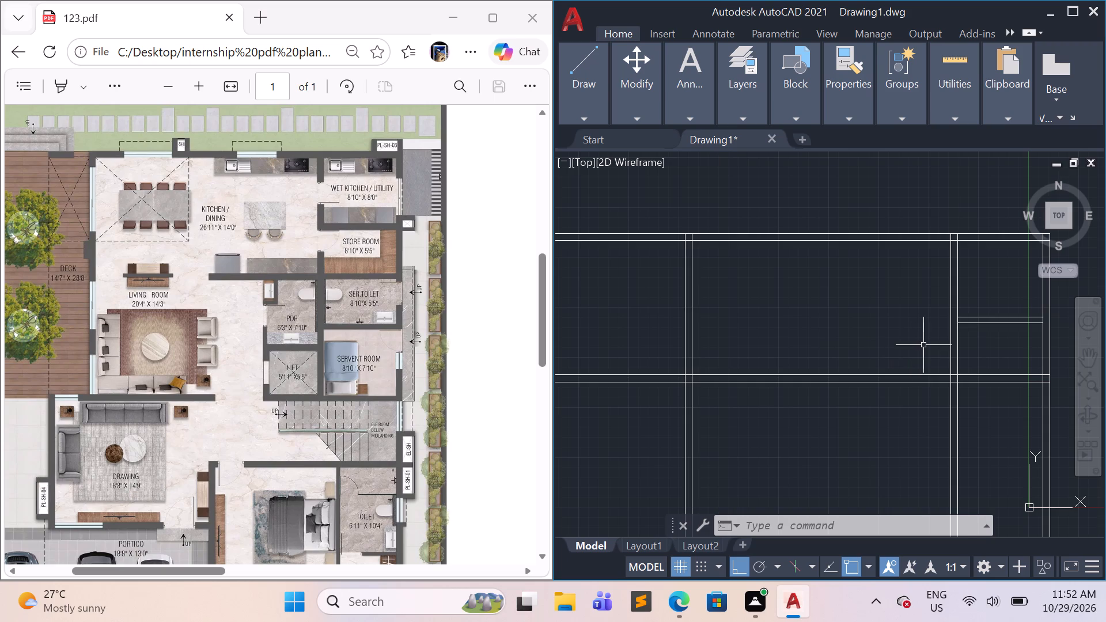
pyautogui.scroll(1, 923, 345)
pyautogui.moveTo(922, 341); pyautogui.dragTo(807, 381, button='middle')
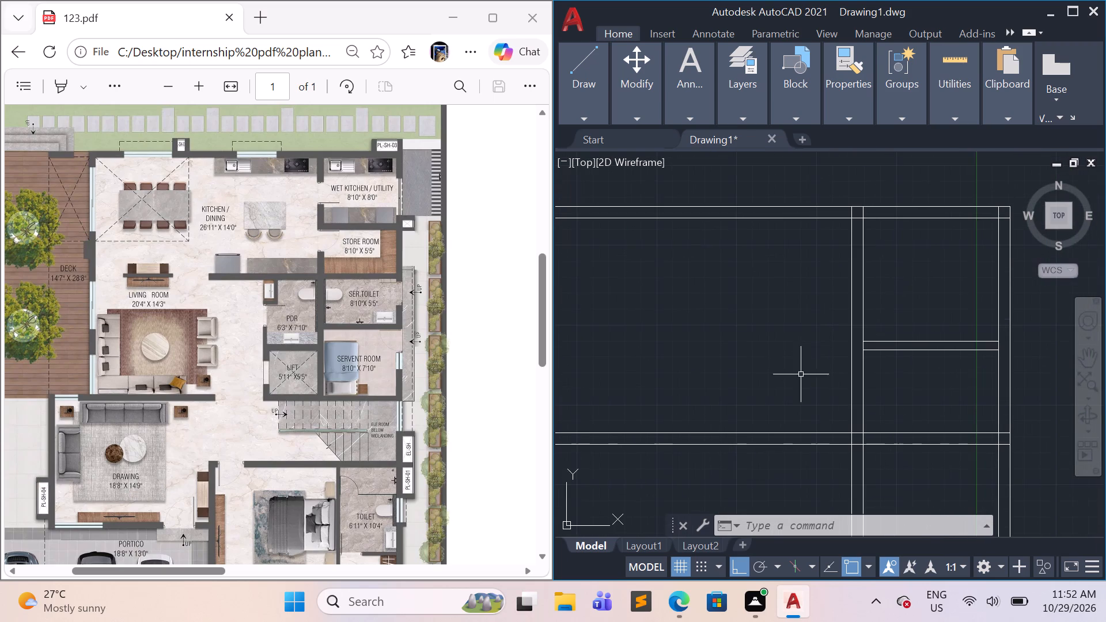
pyautogui.scroll(-1, 809, 338)
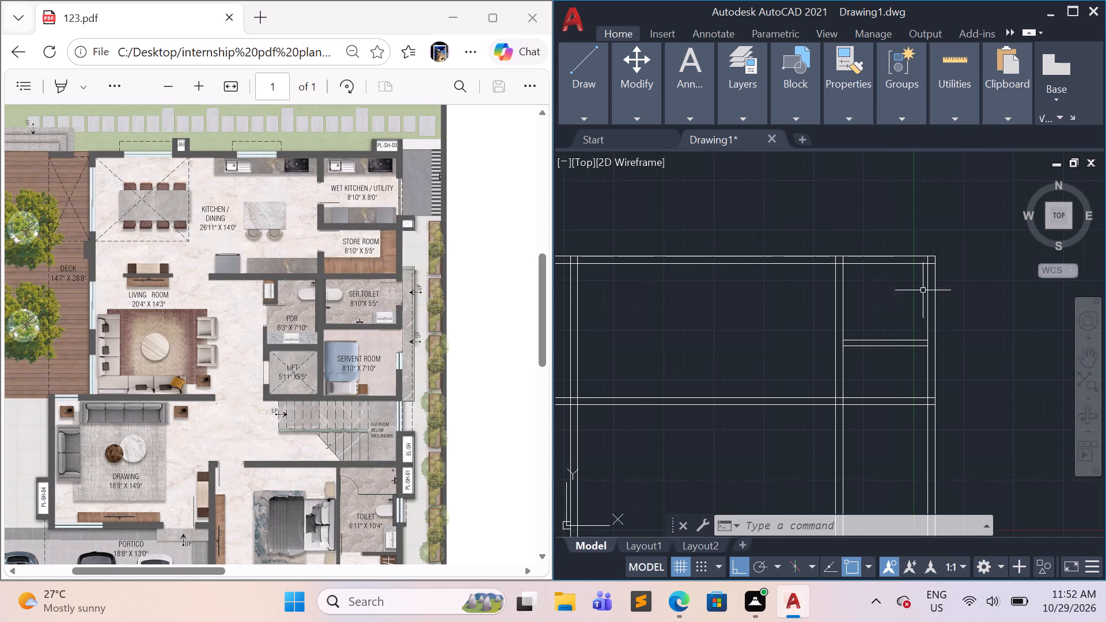
pyautogui.moveTo(897, 289); pyautogui.dragTo(887, 325, button='middle')
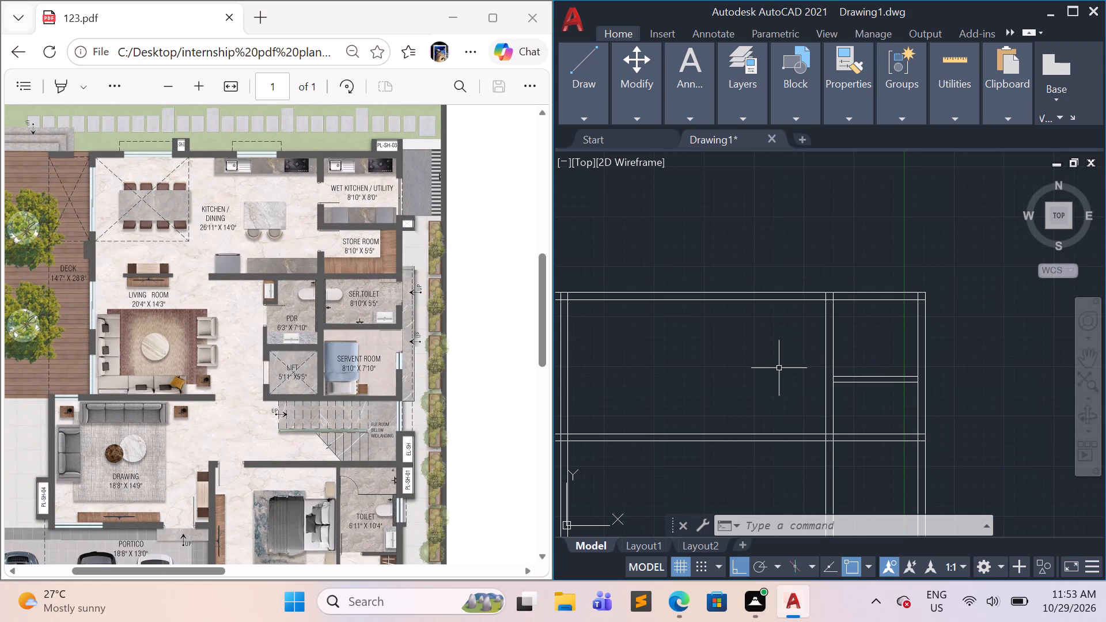
pyautogui.scroll(-1, 698, 361)
pyautogui.moveTo(696, 450); pyautogui.dragTo(789, 397, button='middle')
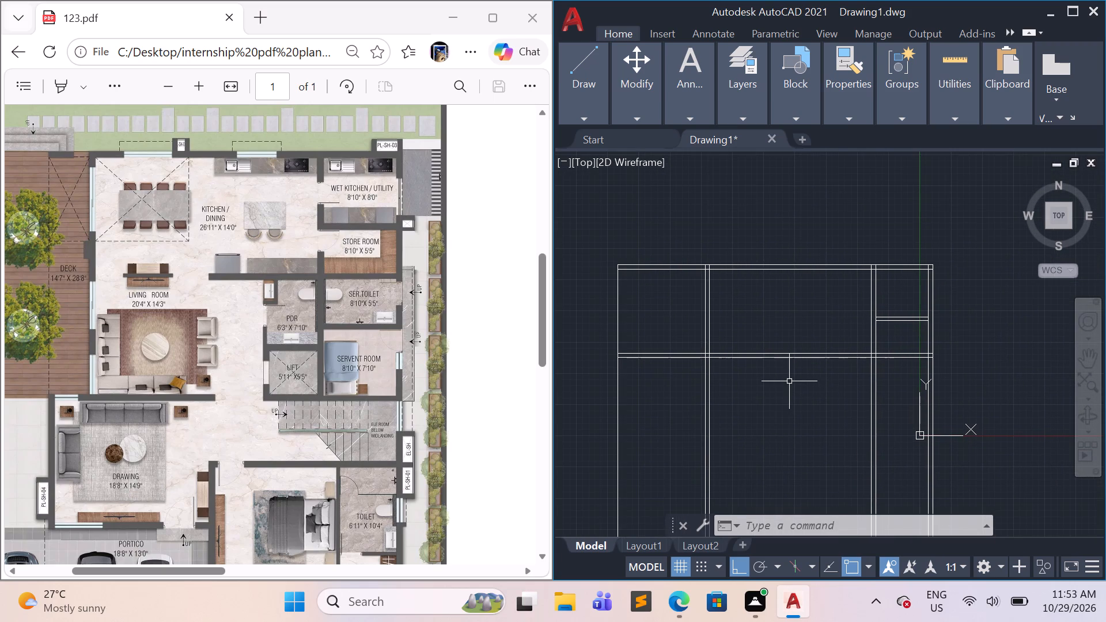
pyautogui.scroll(1, 789, 381)
pyautogui.scroll(-1, 786, 382)
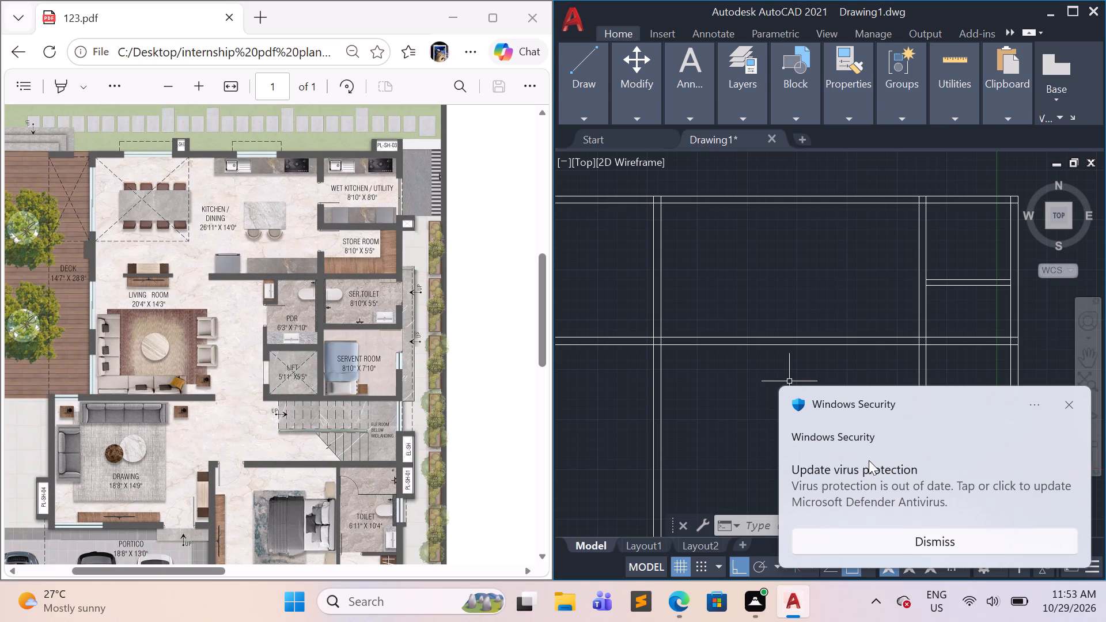
pyautogui.click(1072, 403)
pyautogui.scroll(-1, 908, 415)
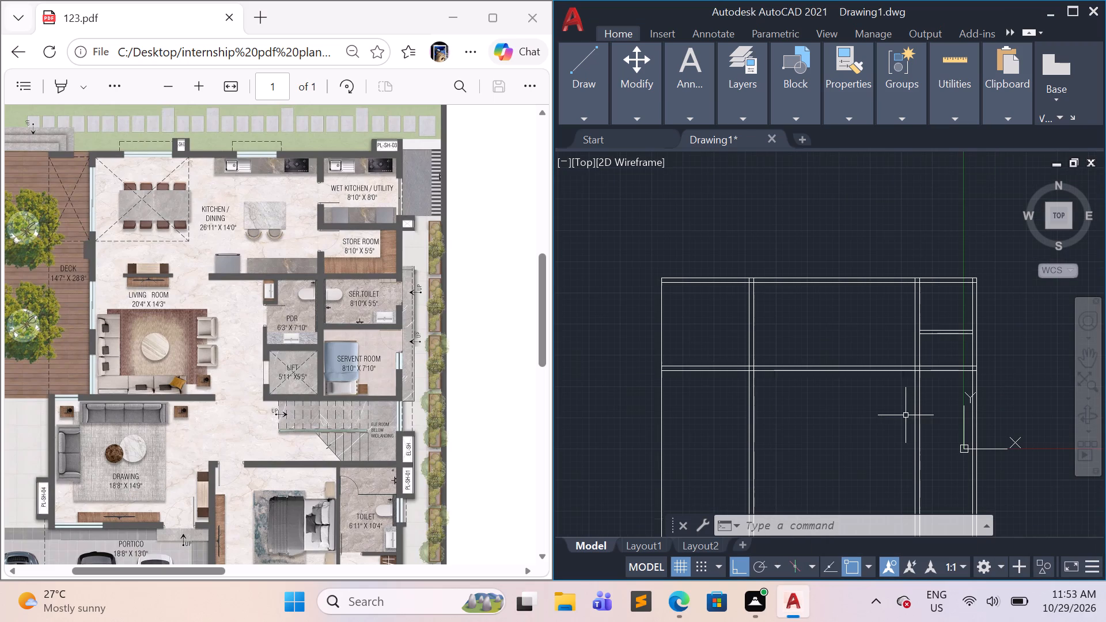
pyautogui.scroll(1, 881, 416)
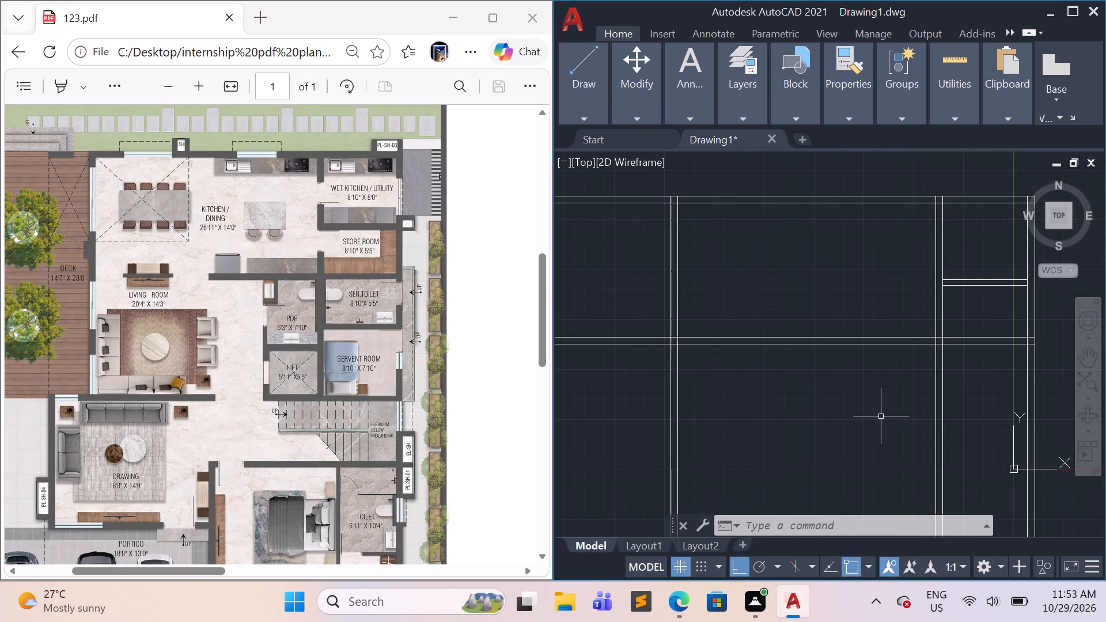
# Quick-measure the drawn wet kitchen's width and depth and the kitchen's depth to check them against the reference plan.
pyautogui.click(960, 116)
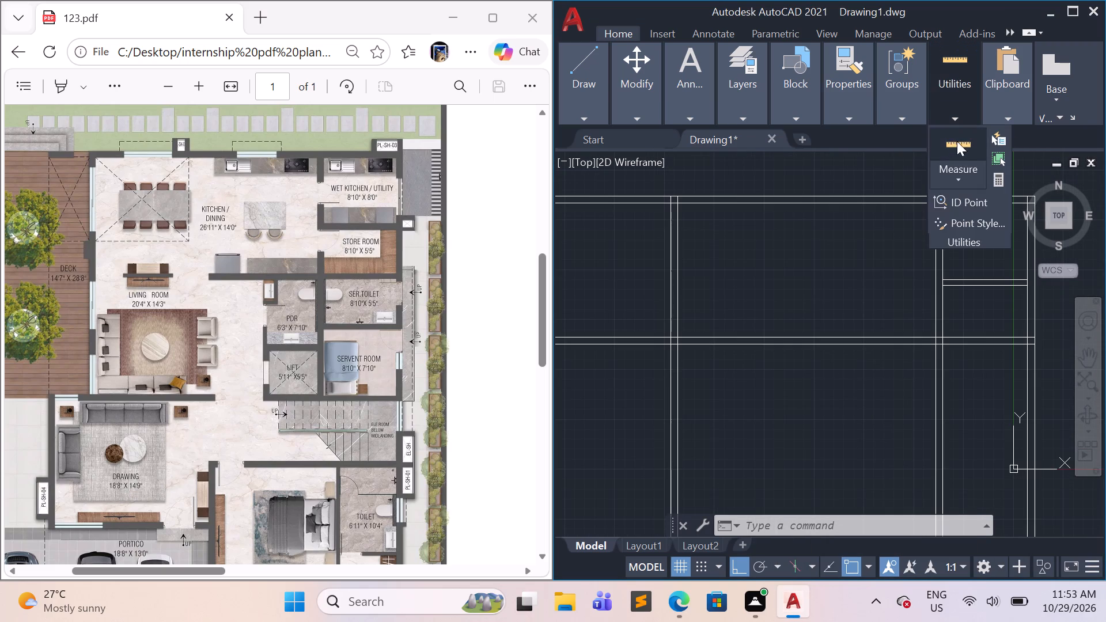
pyautogui.click(961, 175)
pyautogui.click(961, 213)
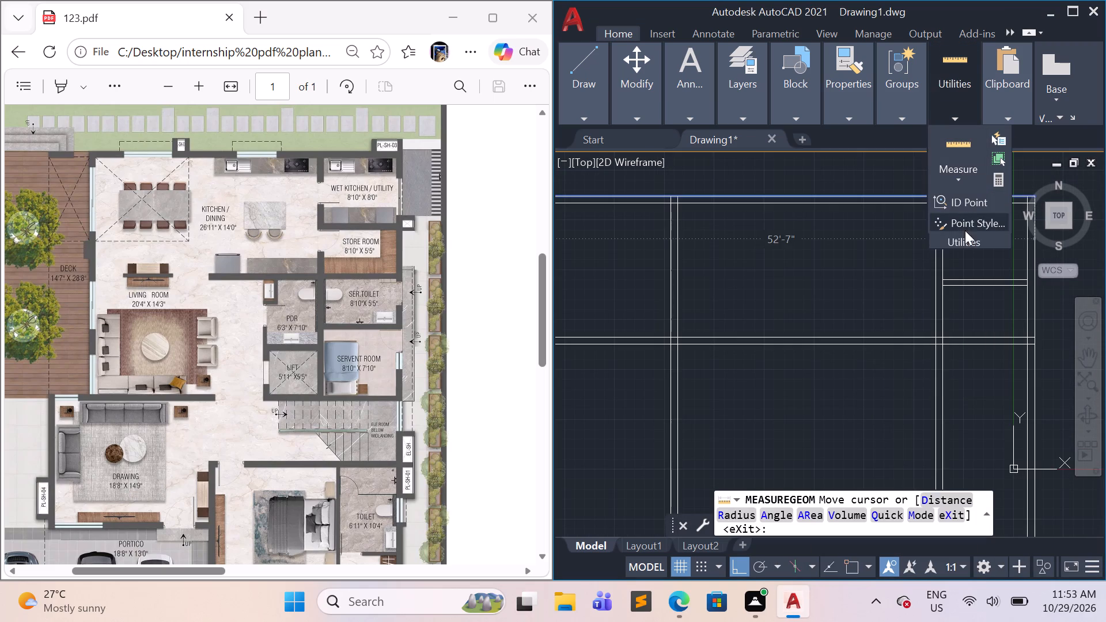
pyautogui.scroll(-2, 972, 255)
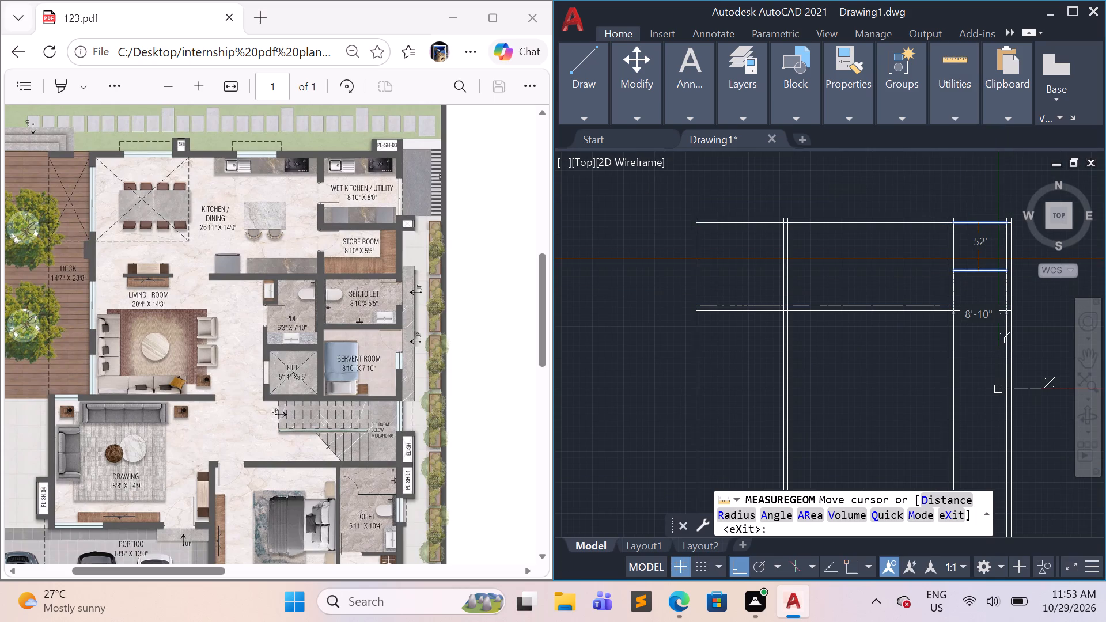
pyautogui.scroll(3, 979, 259)
pyautogui.moveTo(979, 259); pyautogui.dragTo(966, 289, button='middle')
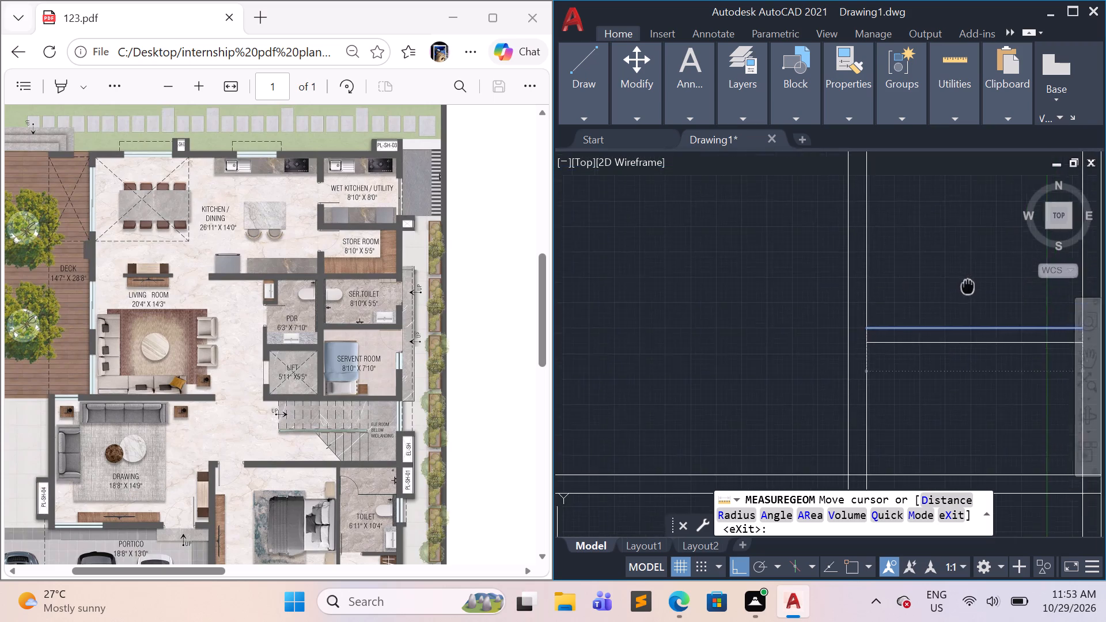
pyautogui.moveTo(966, 289); pyautogui.dragTo(852, 419, button='middle')
pyautogui.scroll(4, 848, 378)
pyautogui.scroll(-6, 848, 378)
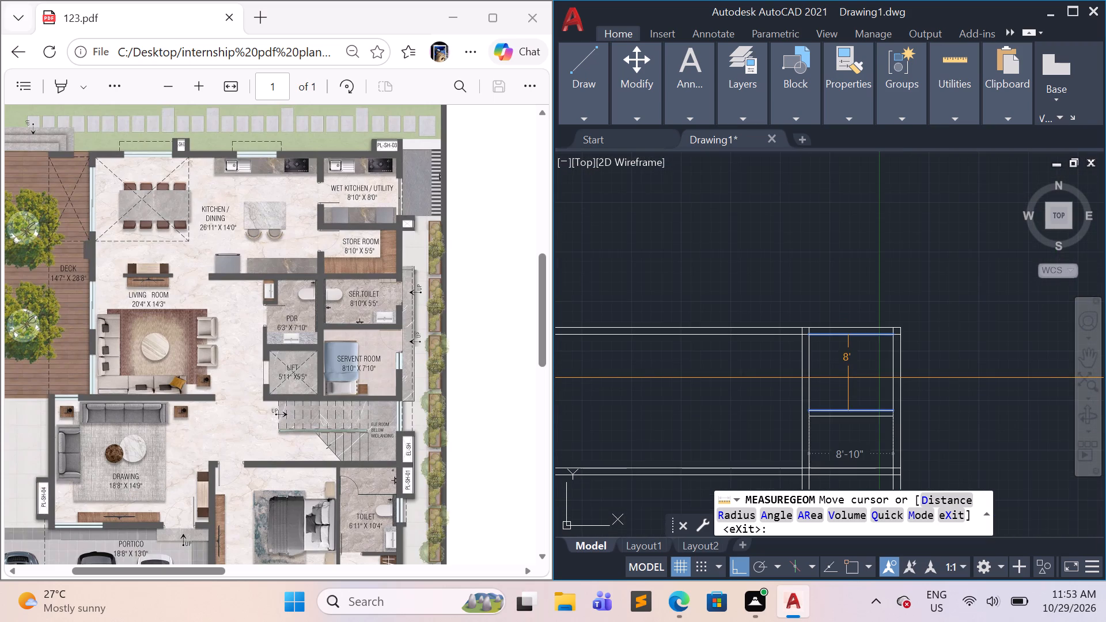
pyautogui.scroll(2, 848, 378)
pyautogui.scroll(-5, 849, 374)
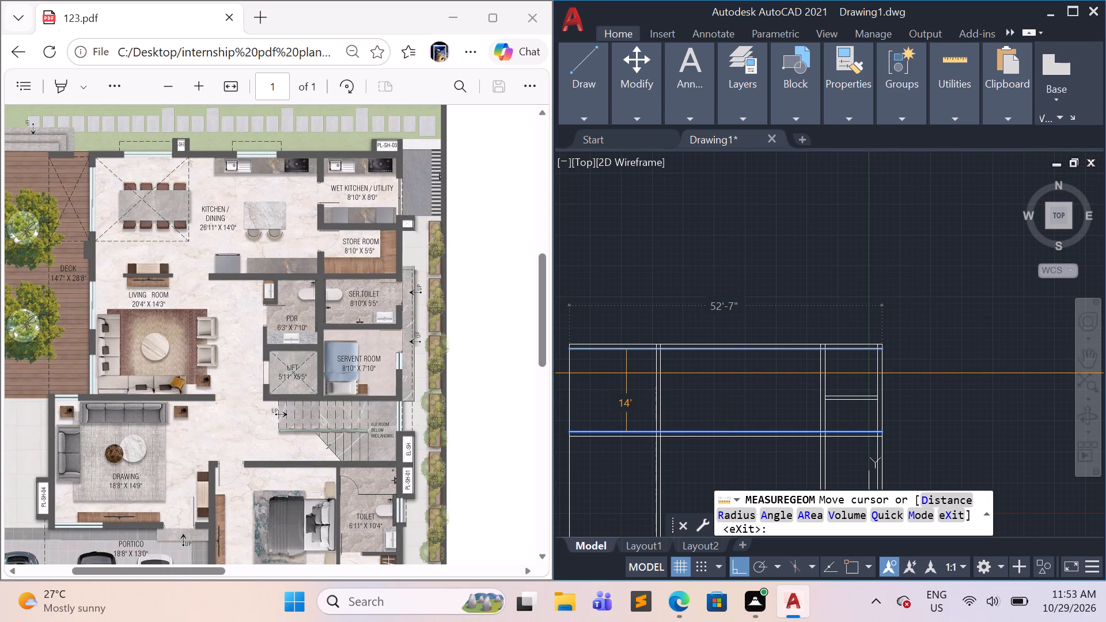
pyautogui.press('Escape')
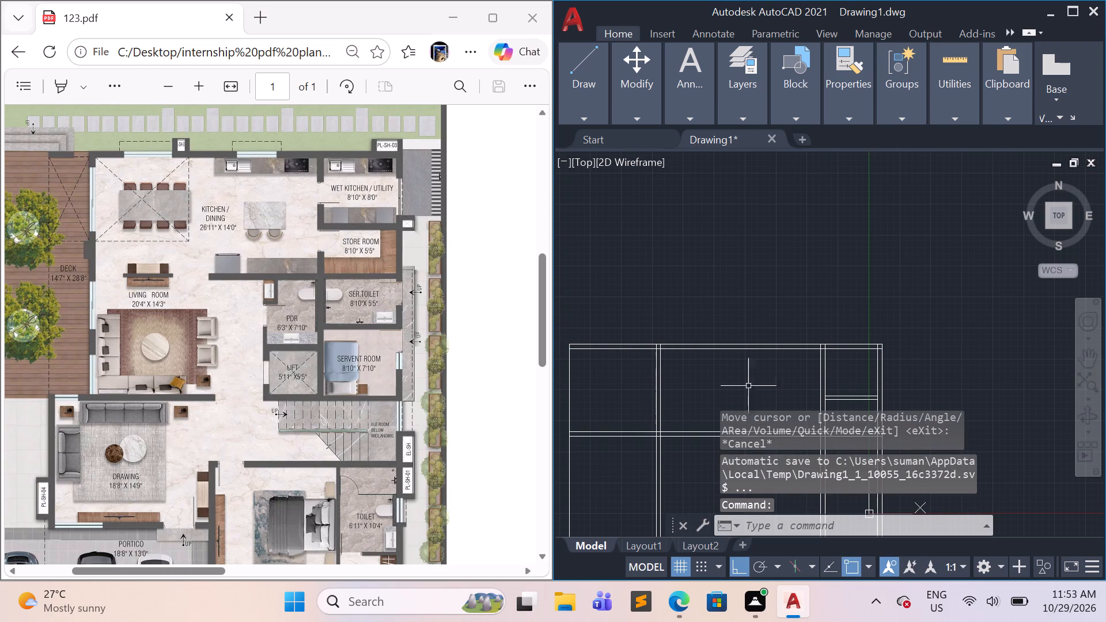
pyautogui.press('Escape')
# Check the kitchen/dining room's clear width between its vertical walls with a linear dimension, without placing it.
pyautogui.moveTo(764, 385); pyautogui.dragTo(829, 299, button='middle')
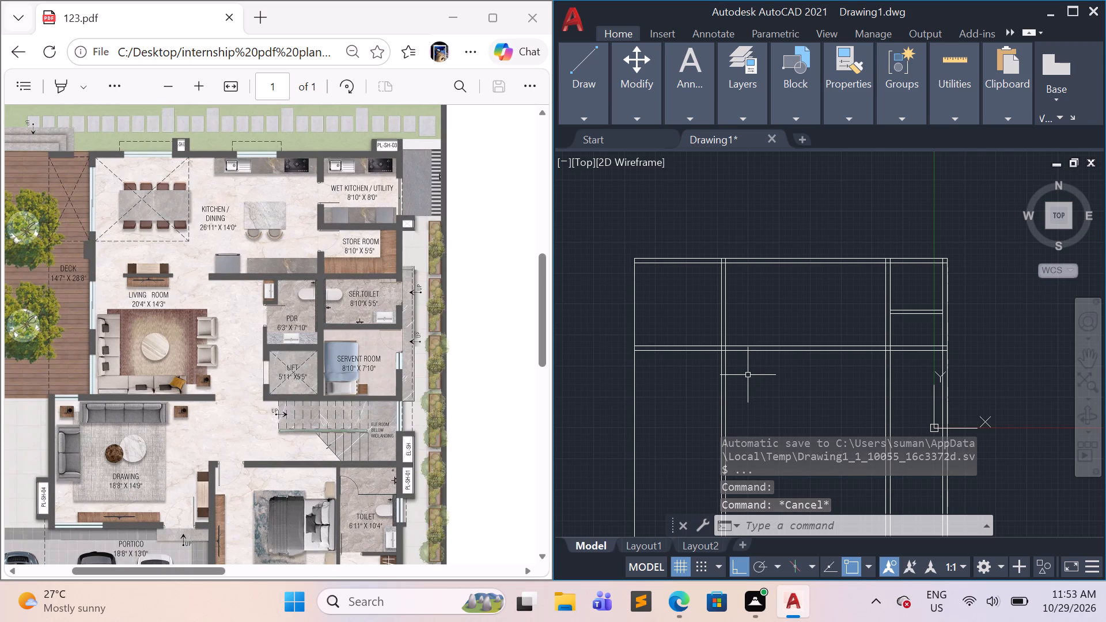
pyautogui.scroll(1, 764, 384)
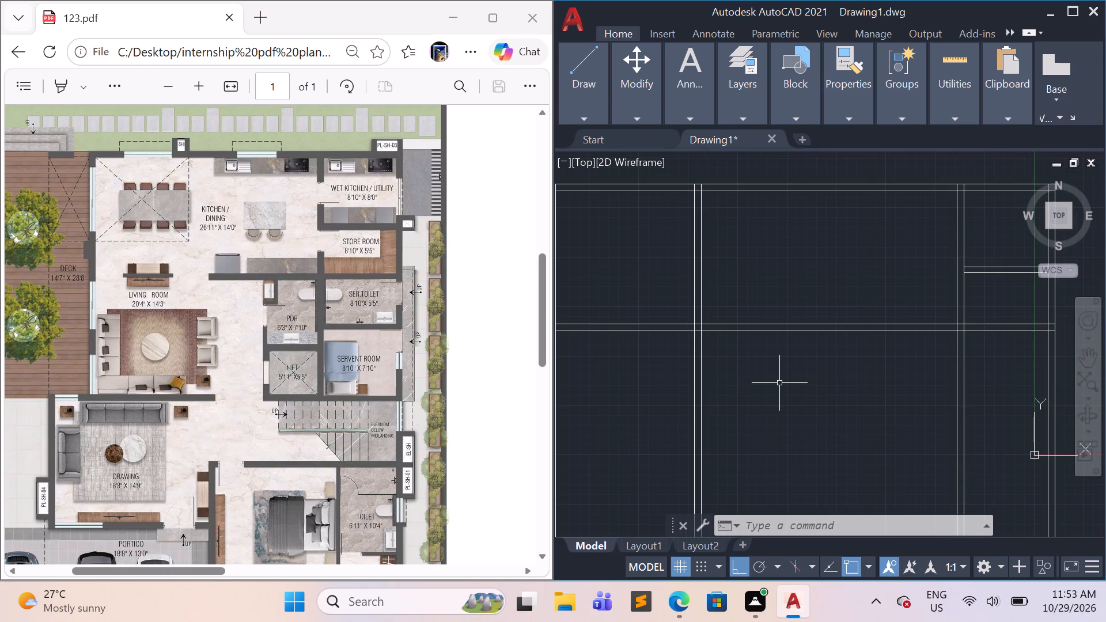
pyautogui.moveTo(801, 386); pyautogui.dragTo(765, 448, button='middle')
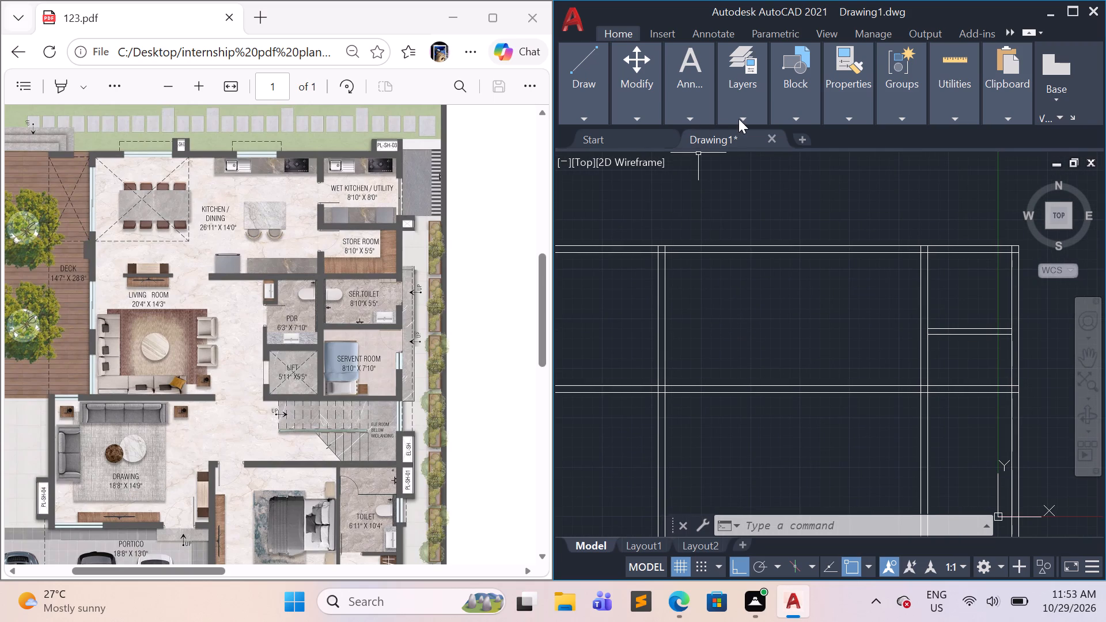
pyautogui.write('dli')
pyautogui.press('Return')
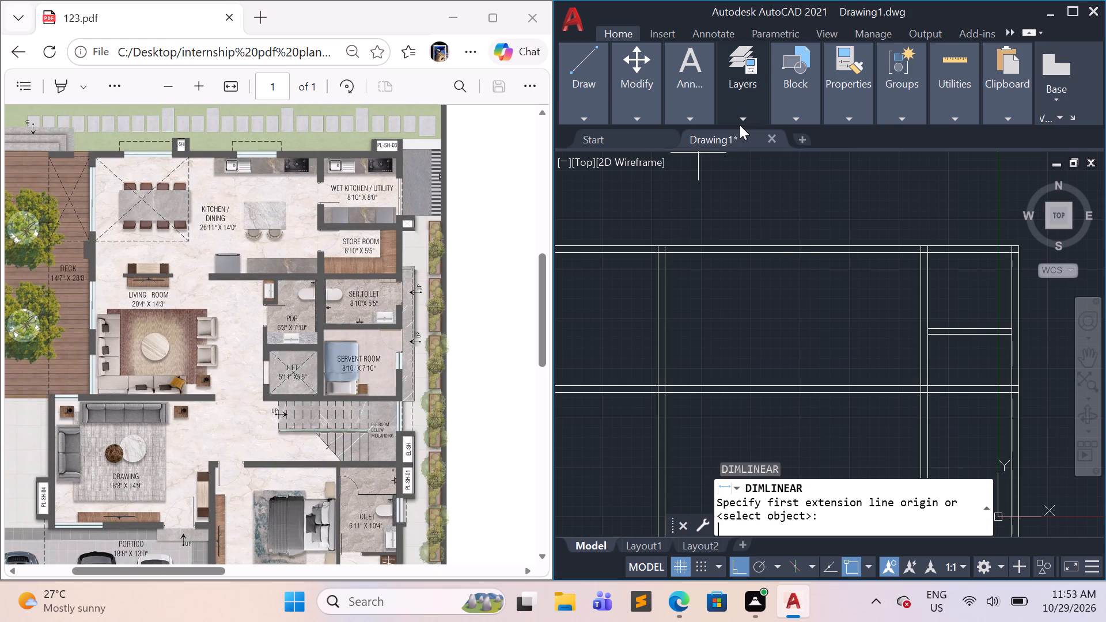
pyautogui.click(665, 253)
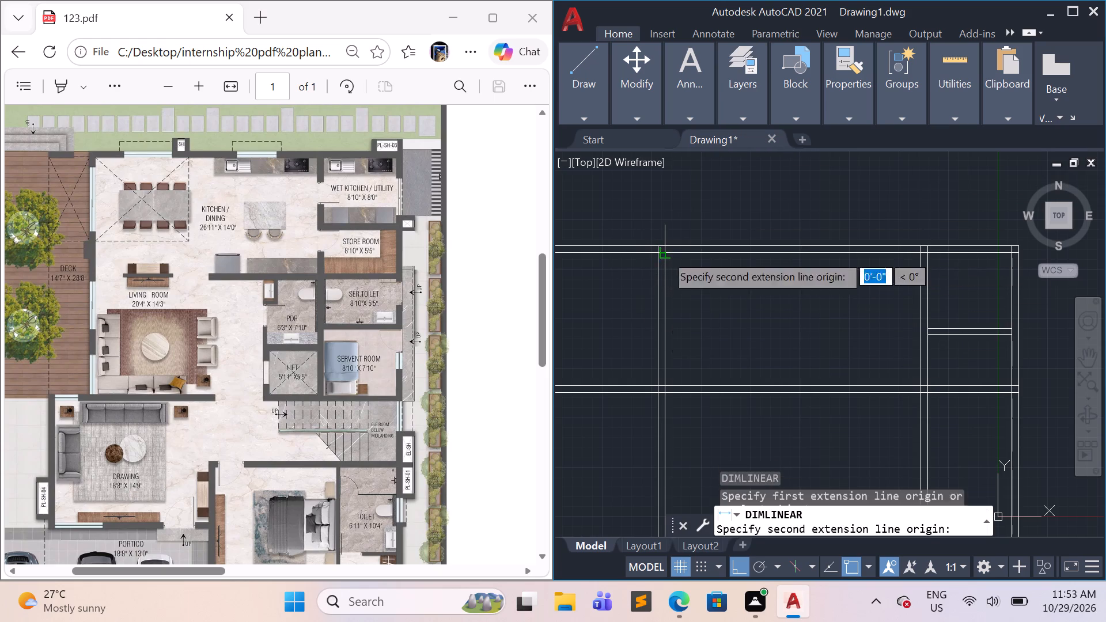
pyautogui.click(919, 252)
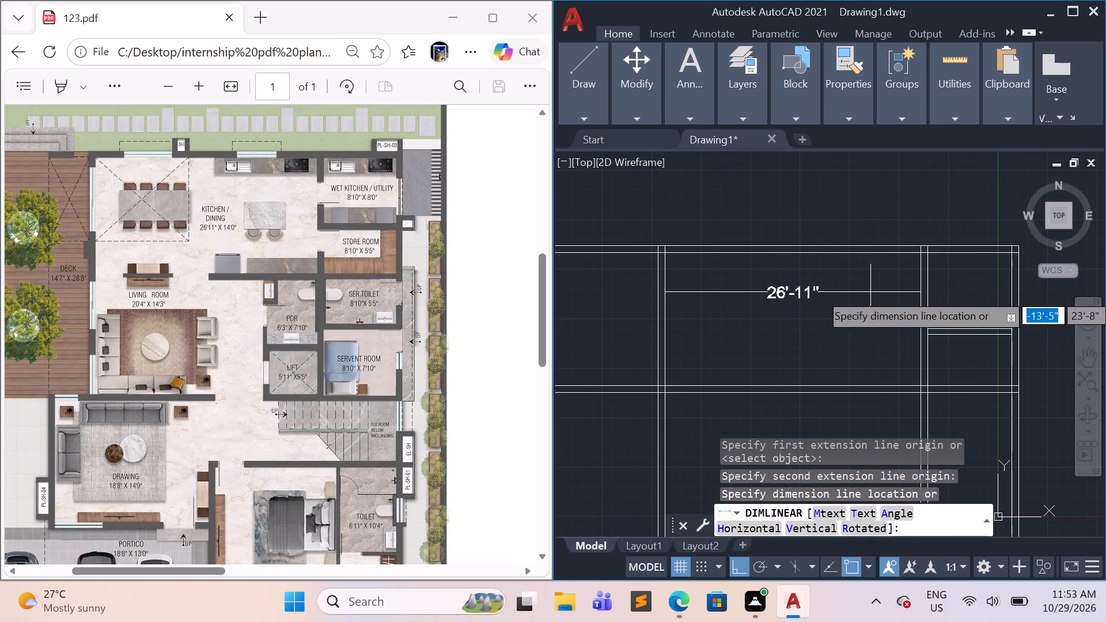
pyautogui.press('Escape')
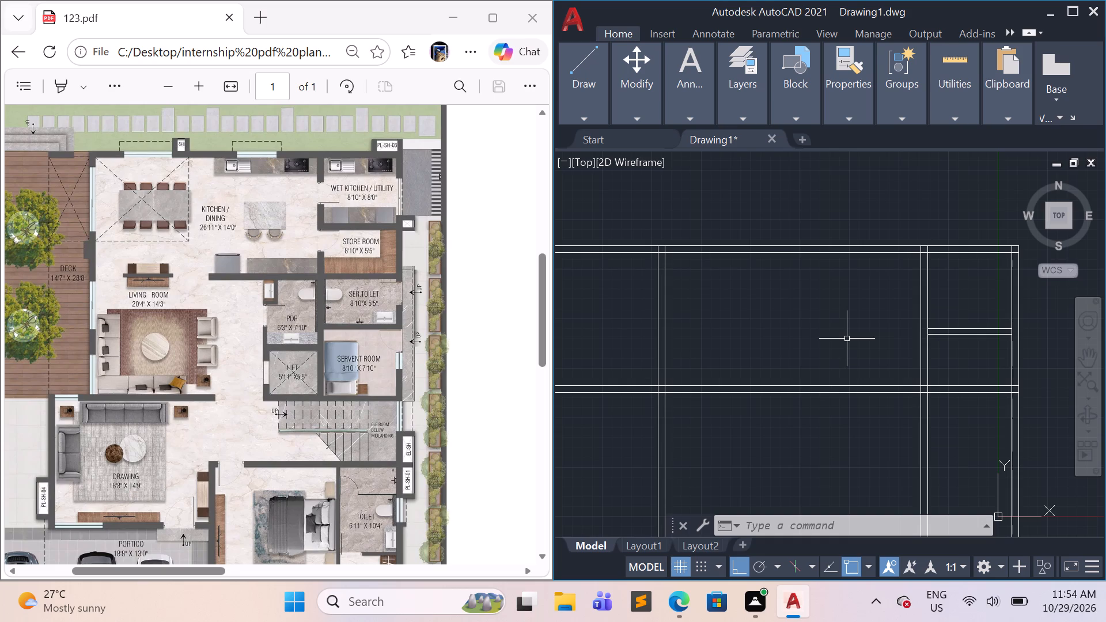
# Copy the short line at the bottom of the store room straight down onto the lower line of the horizontal wall.
pyautogui.scroll(-1, 847, 339)
pyautogui.moveTo(809, 437); pyautogui.dragTo(805, 408, button='middle')
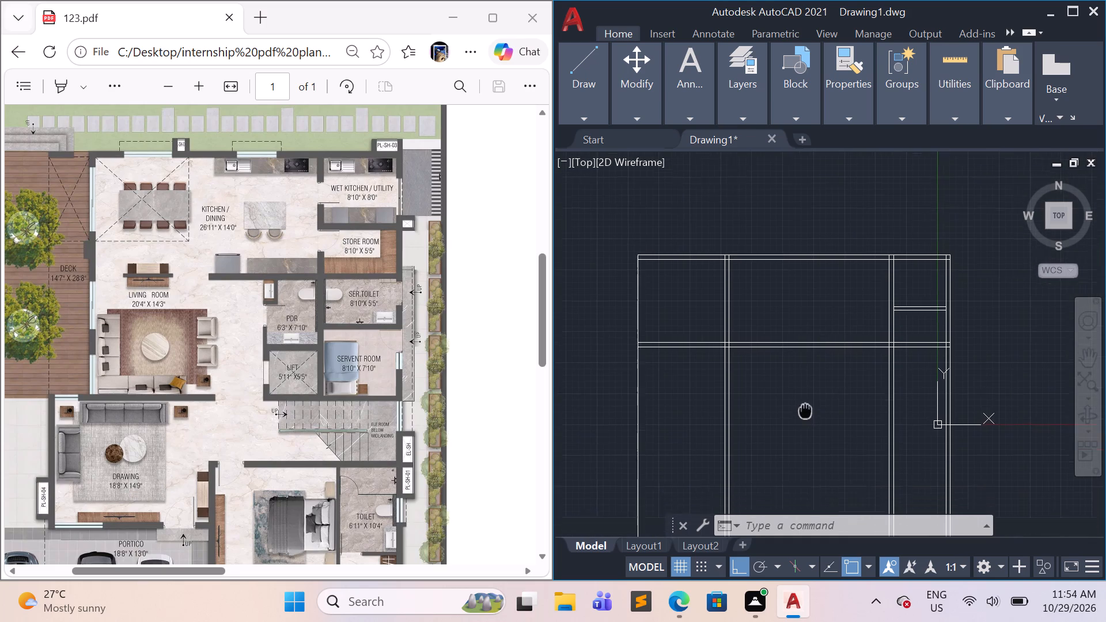
pyautogui.moveTo(805, 408); pyautogui.dragTo(804, 340, button='middle')
pyautogui.scroll(1, 801, 333)
pyautogui.scroll(-1, 801, 333)
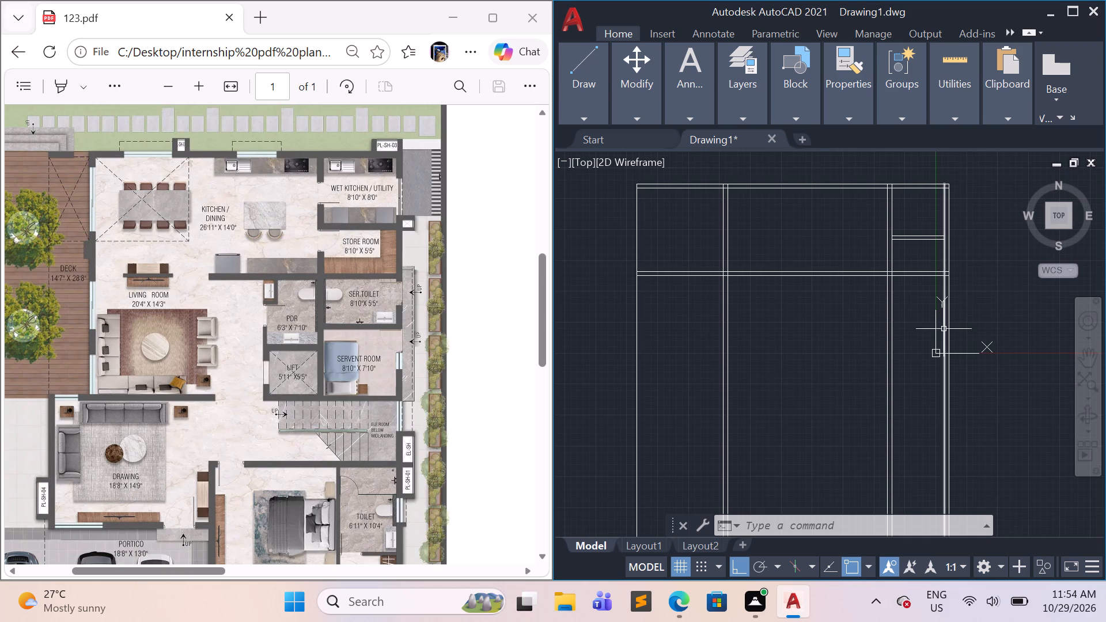
pyautogui.scroll(2, 924, 318)
pyautogui.moveTo(907, 317); pyautogui.dragTo(862, 344, button='middle')
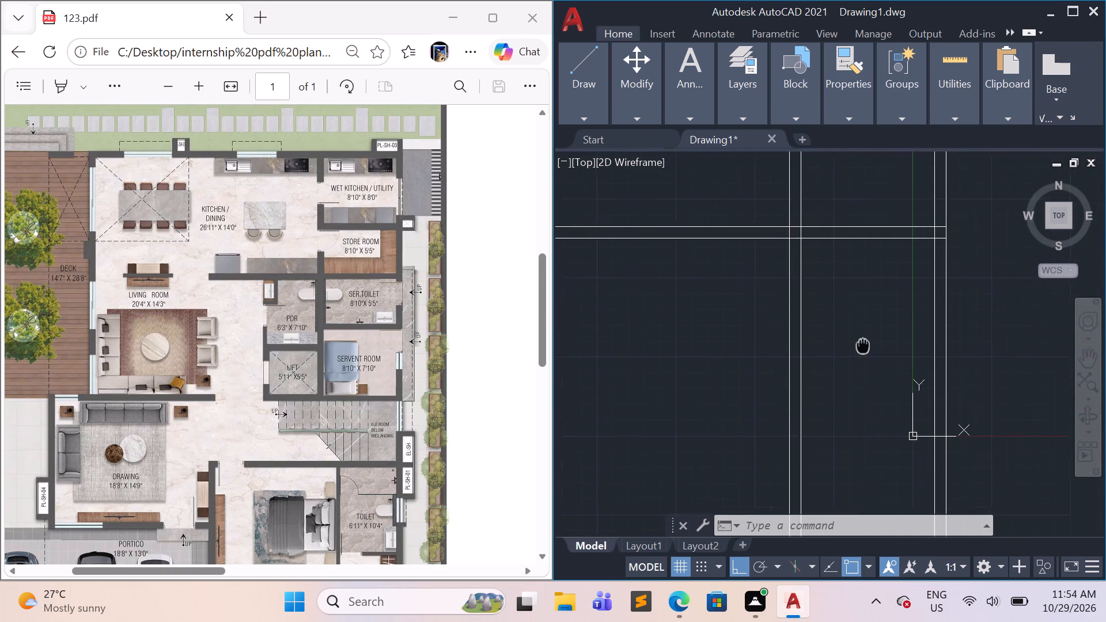
pyautogui.moveTo(862, 344); pyautogui.dragTo(851, 340, button='middle')
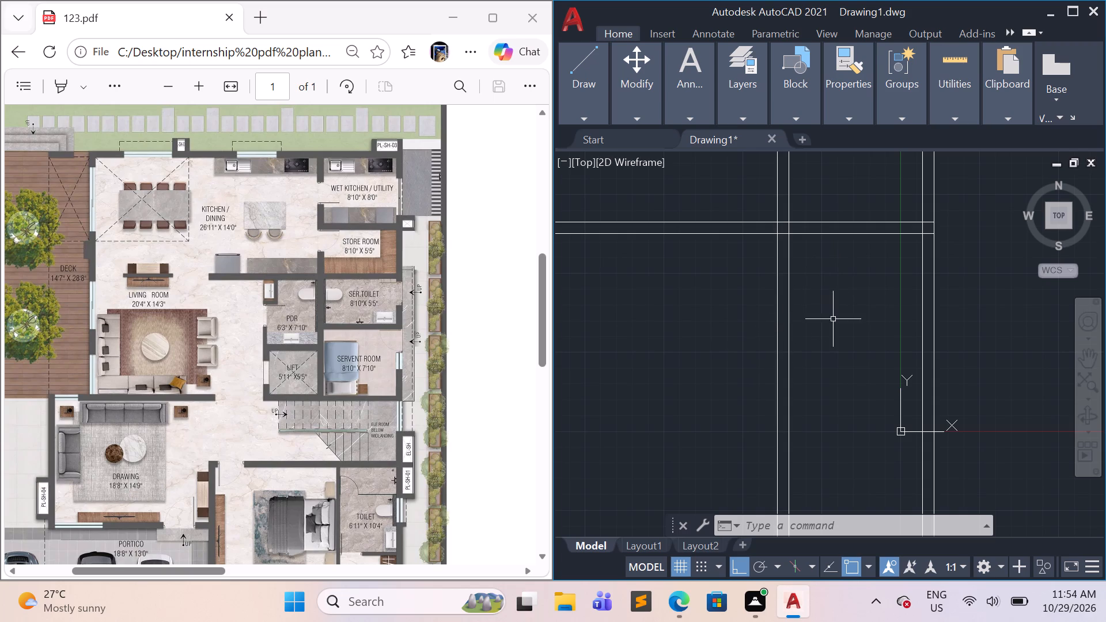
pyautogui.scroll(-1, 836, 327)
pyautogui.moveTo(843, 322); pyautogui.dragTo(795, 335, button='middle')
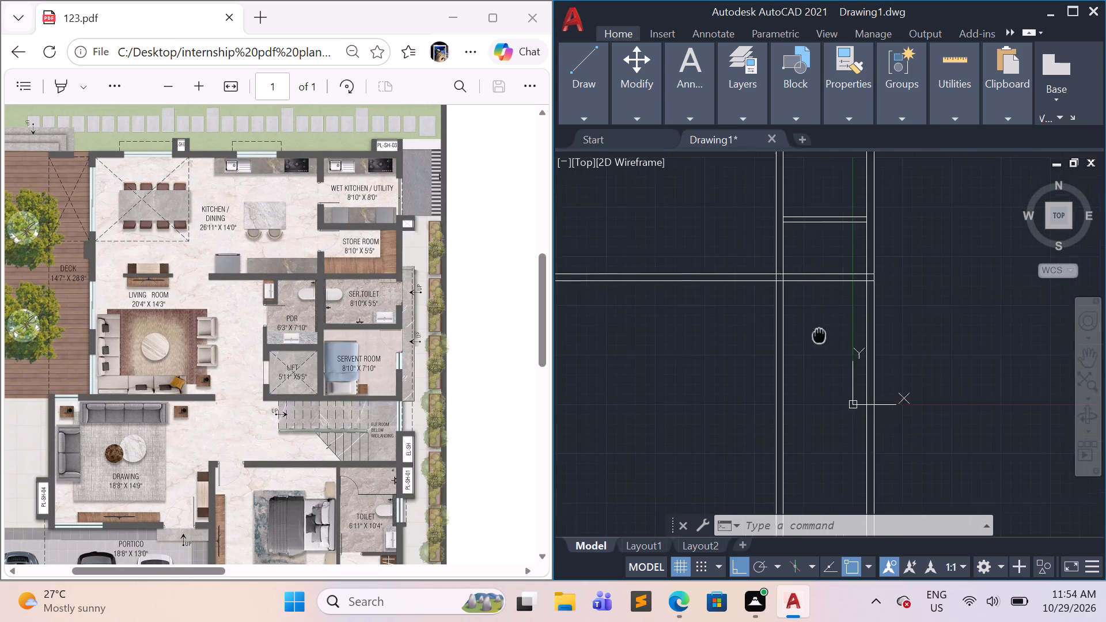
pyautogui.moveTo(795, 335); pyautogui.dragTo(773, 335, button='middle')
pyautogui.click(778, 272)
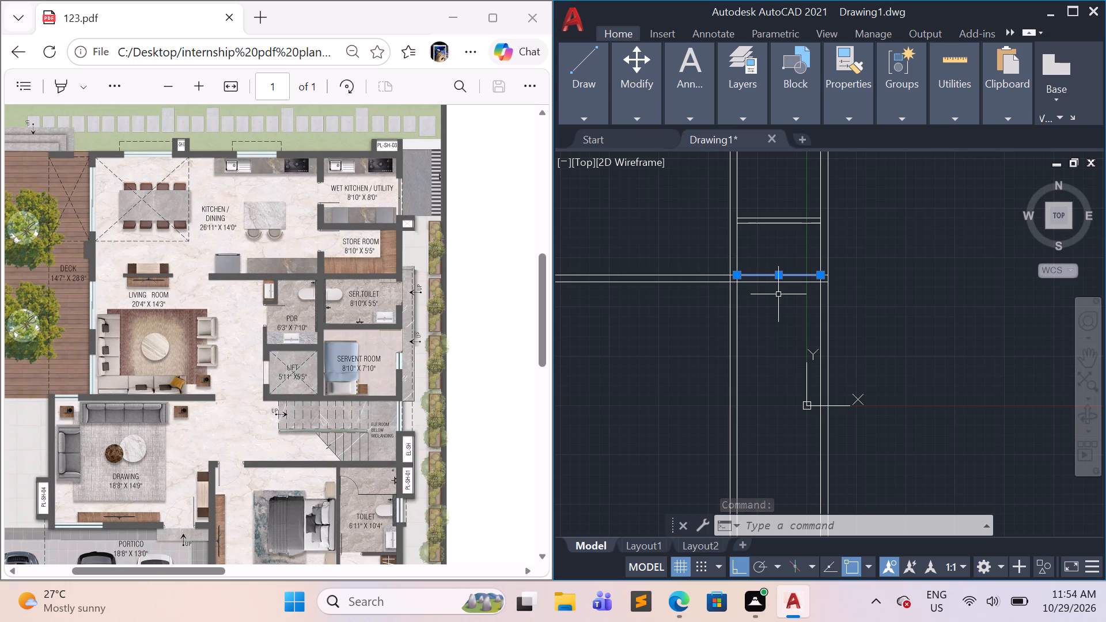
pyautogui.write('co')
pyautogui.press('Return')
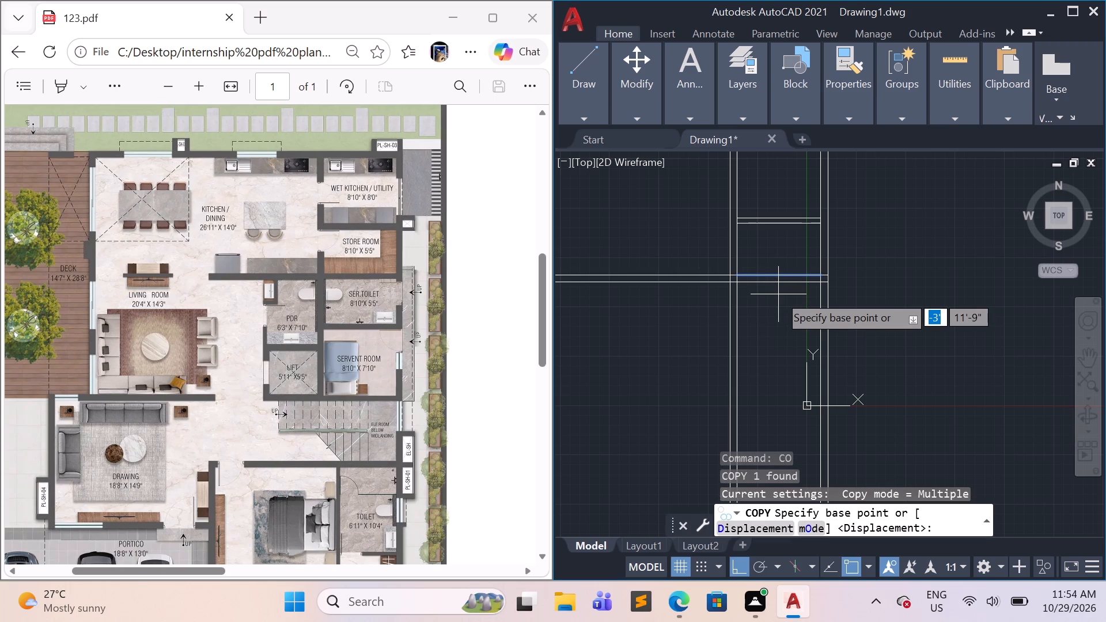
pyautogui.click(737, 274)
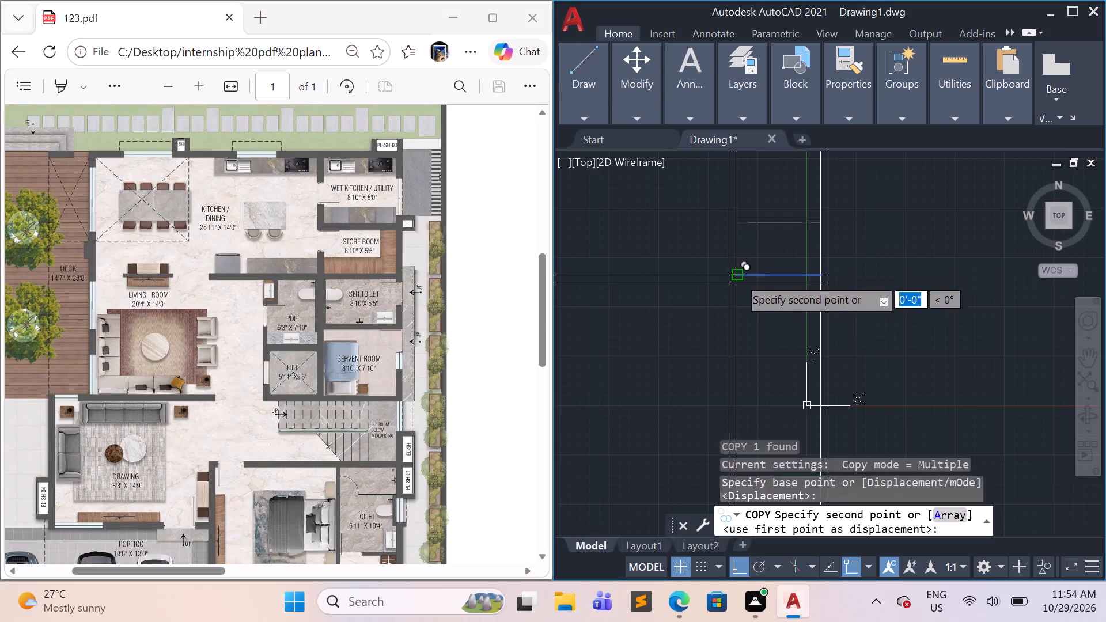
pyautogui.click(732, 283)
pyautogui.press('Escape')
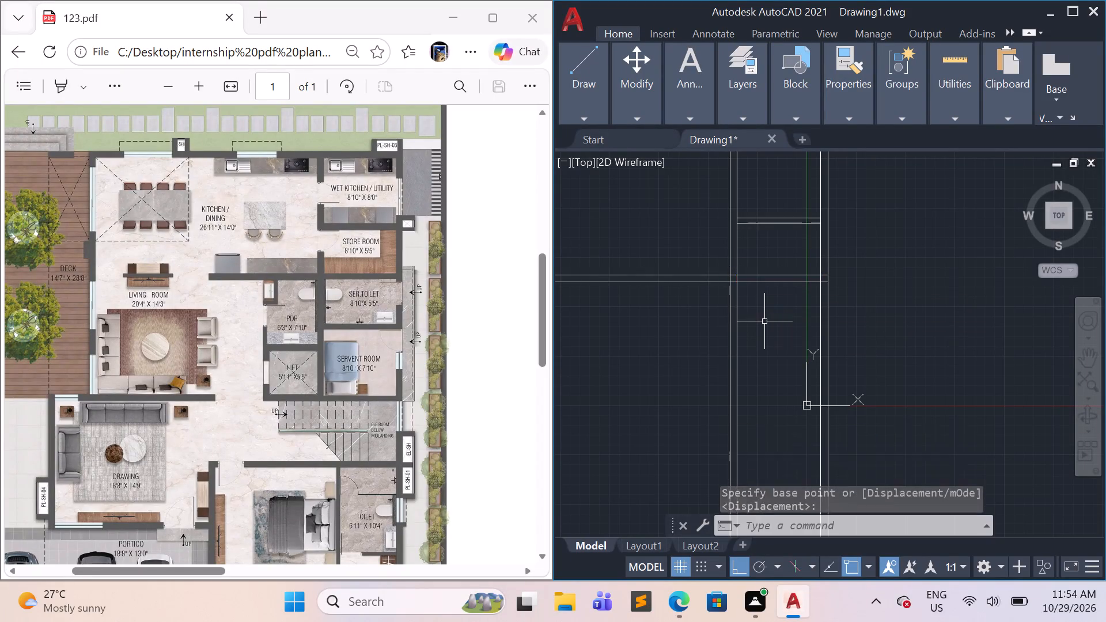
# Offset the copied short line 5'5" downward to set the servant toilet's depth.
pyautogui.scroll(2, 772, 305)
pyautogui.scroll(-1, 772, 304)
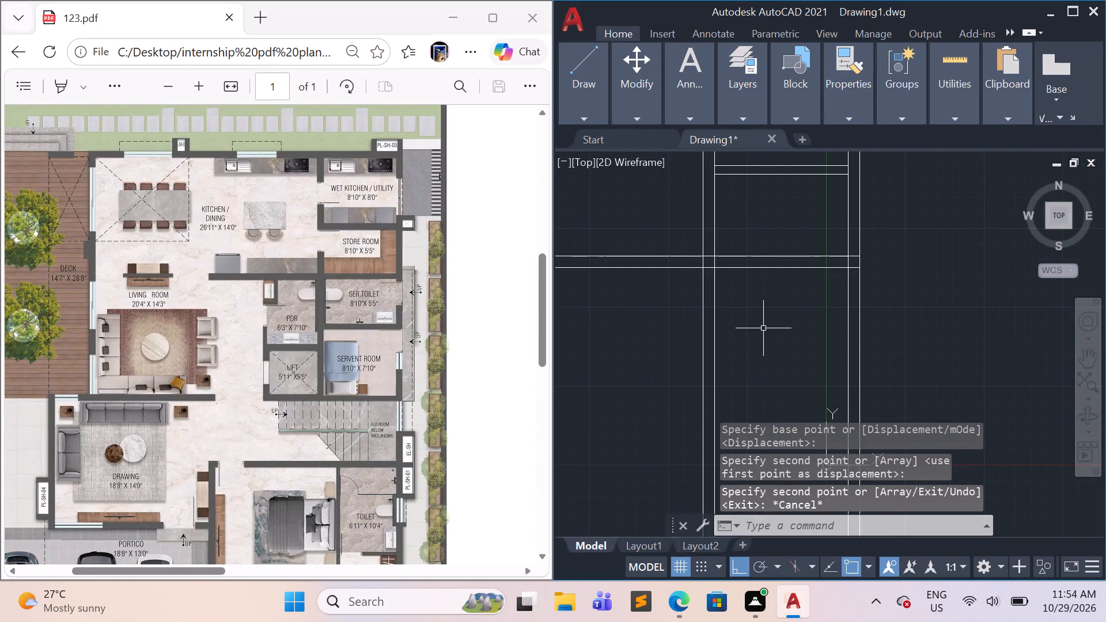
pyautogui.moveTo(763, 328); pyautogui.dragTo(775, 304, button='middle')
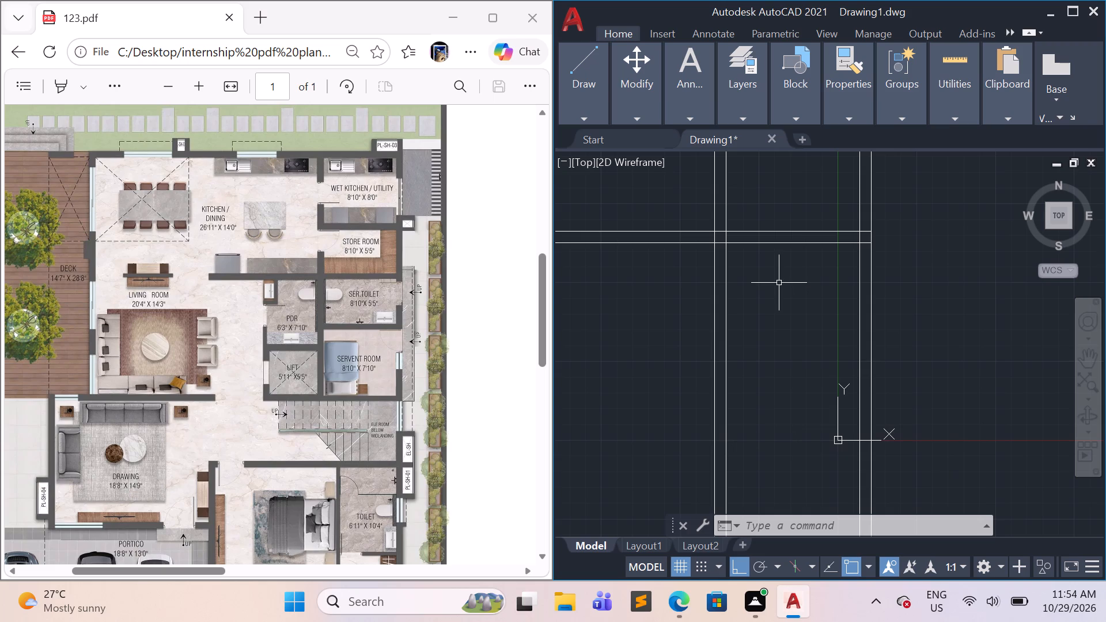
pyautogui.scroll(-1, 779, 283)
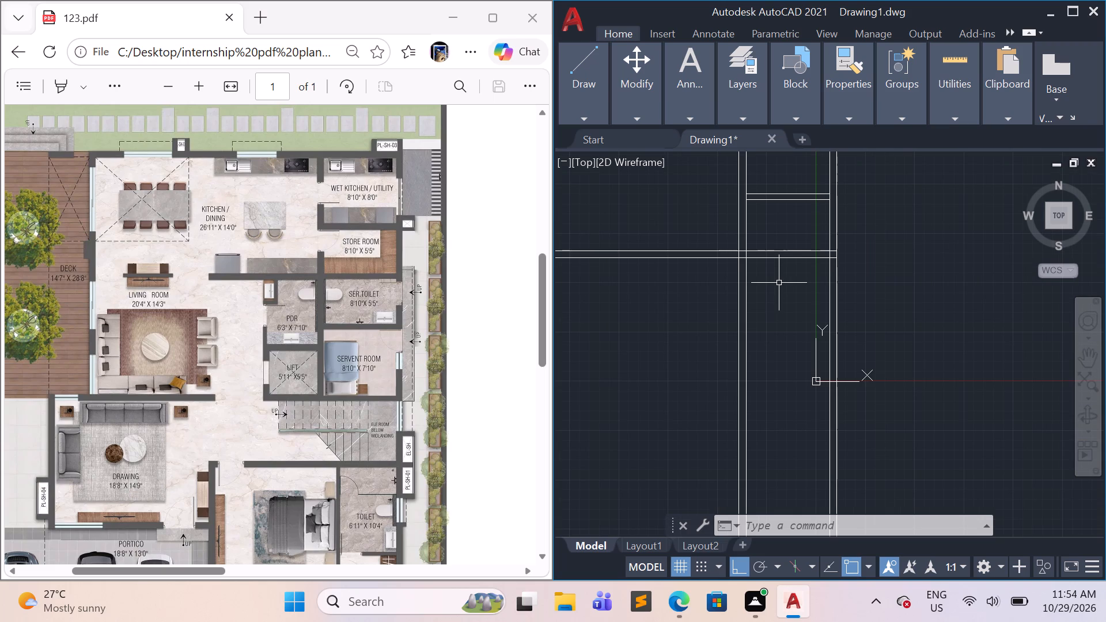
pyautogui.press('o')
pyautogui.press('Return')
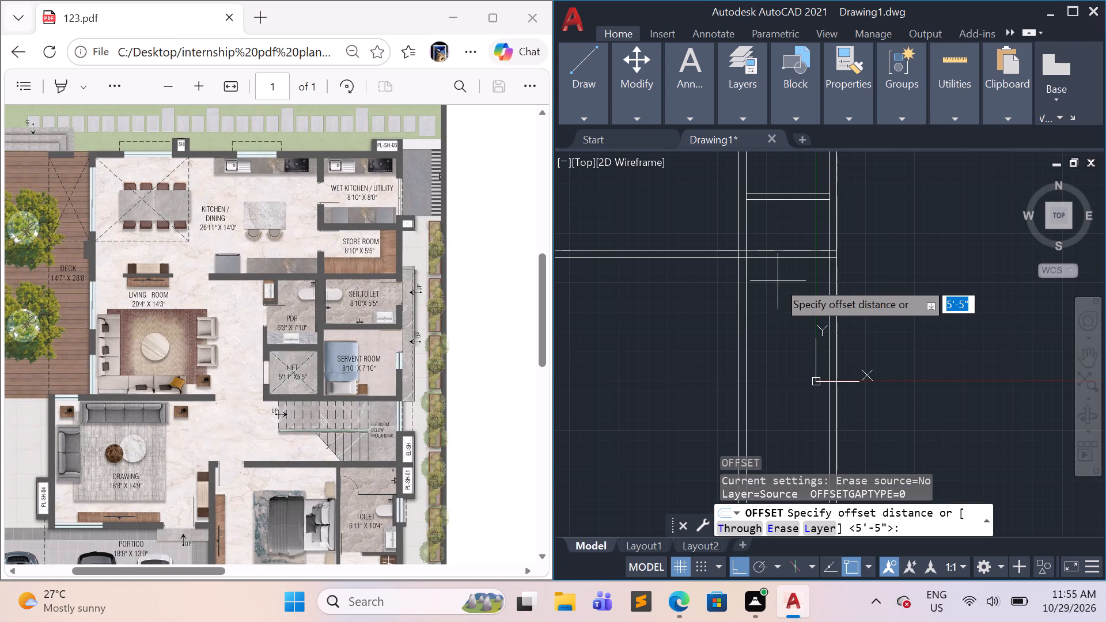
pyautogui.press('Return')
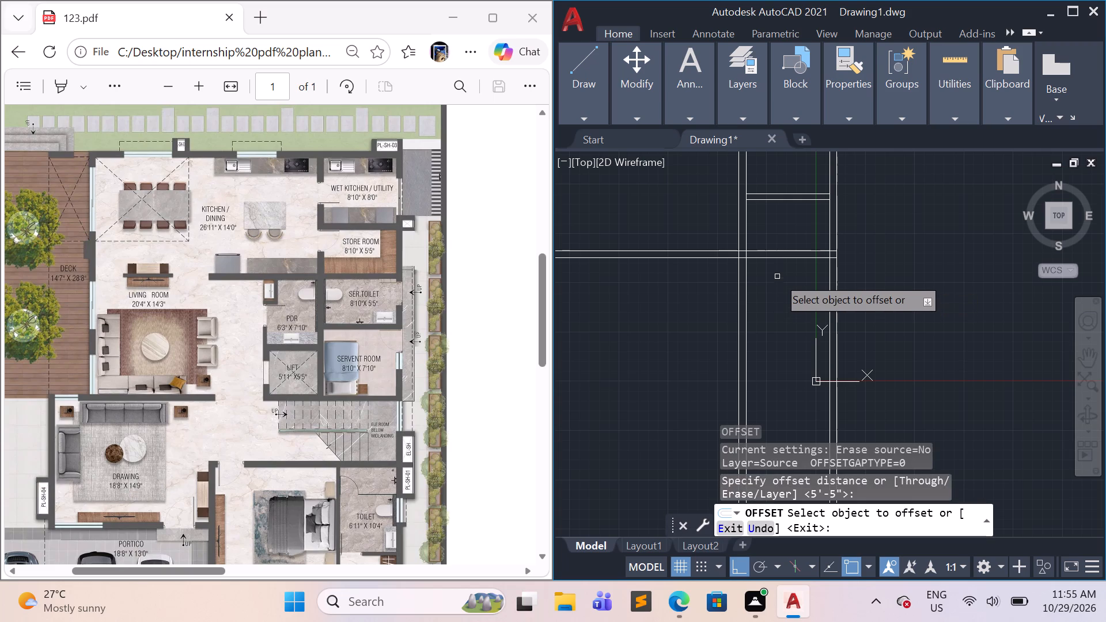
pyautogui.click(785, 258)
pyautogui.click(792, 295)
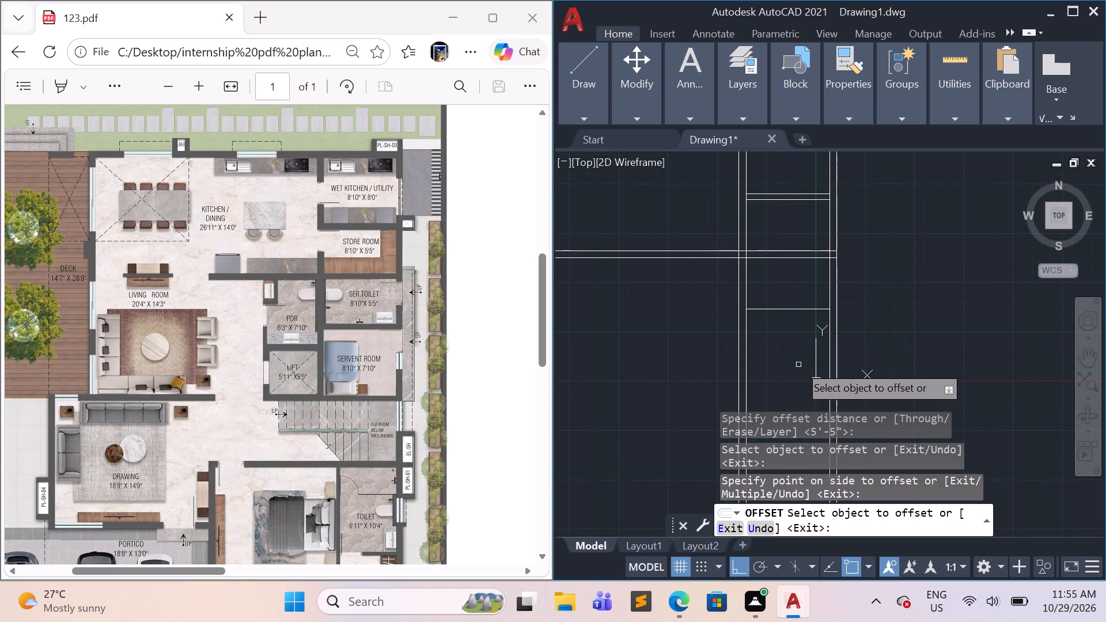
# Offset the servant toilet's bottom line 9" downward to form the wall's thickness.
pyautogui.moveTo(776, 353); pyautogui.dragTo(820, 281, button='middle')
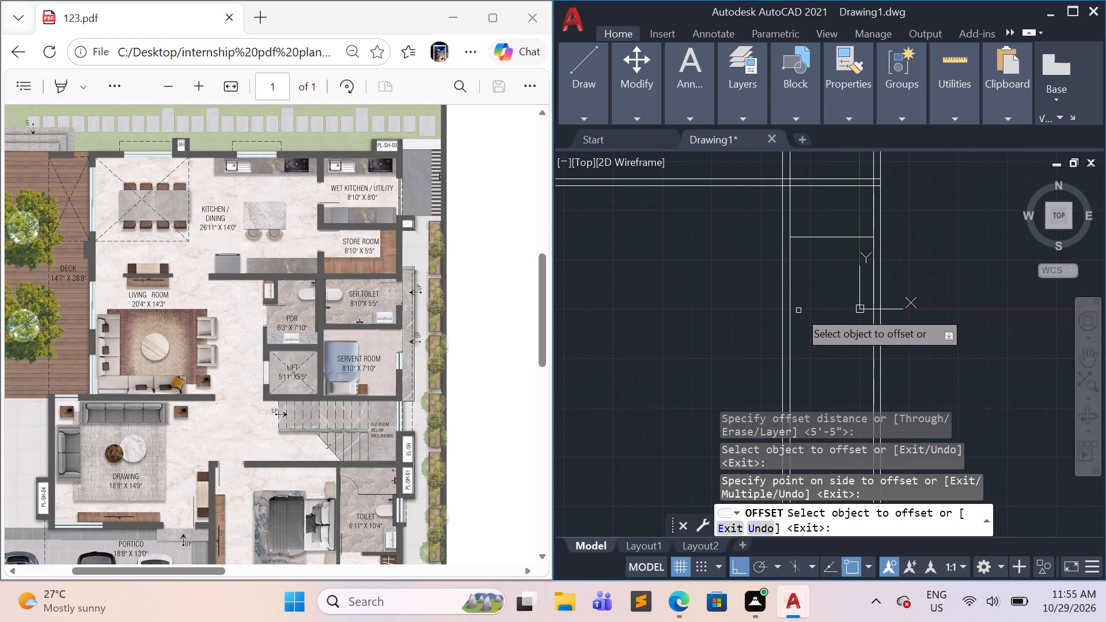
pyautogui.scroll(-1, 802, 322)
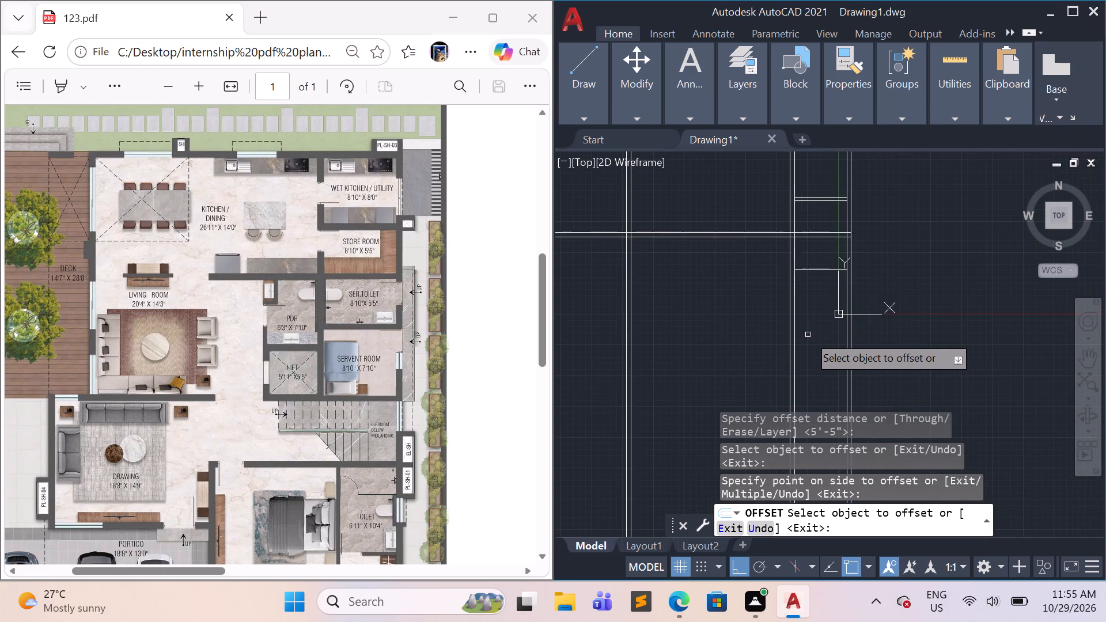
pyautogui.scroll(1, 808, 335)
pyautogui.moveTo(809, 335); pyautogui.dragTo(774, 379, button='middle')
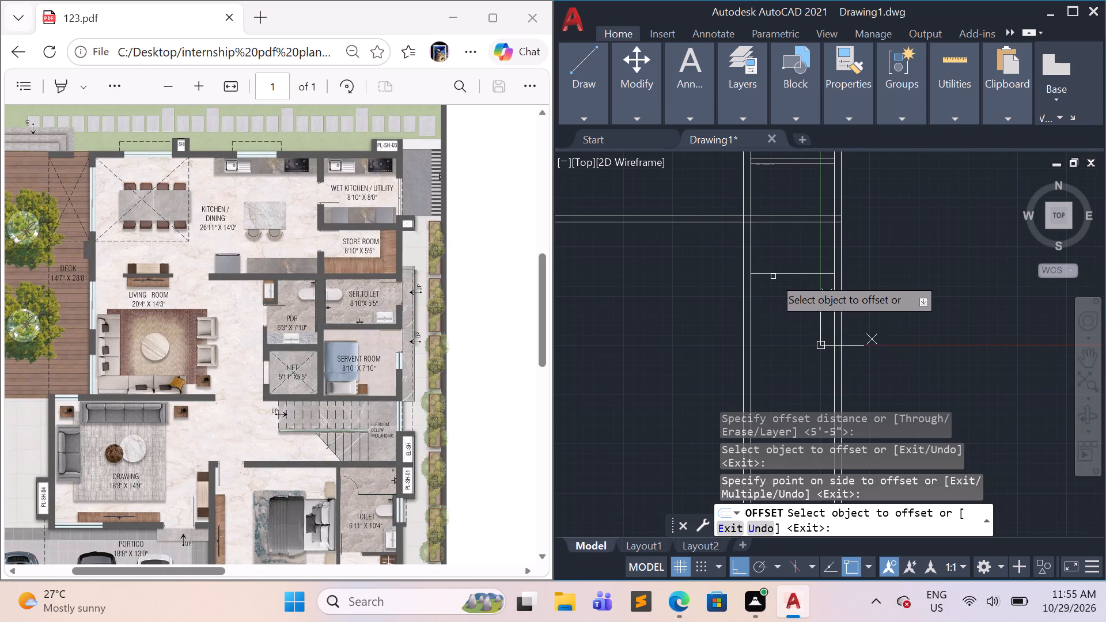
pyautogui.press('space')
pyautogui.press('space')
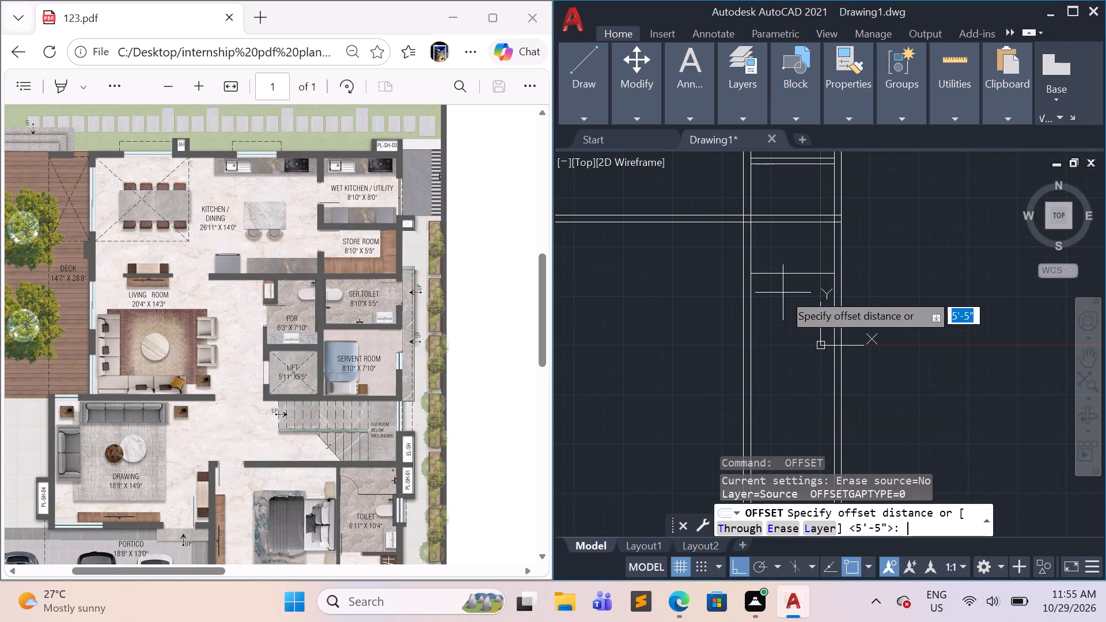
pyautogui.write('9"')
pyautogui.press('Return')
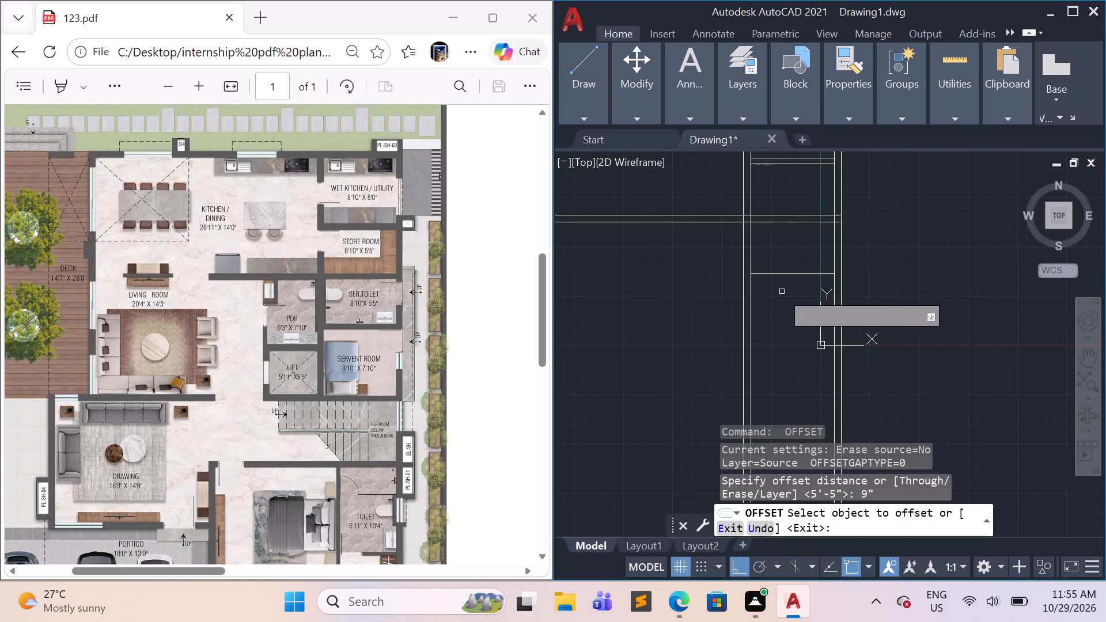
pyautogui.click(782, 272)
pyautogui.click(785, 287)
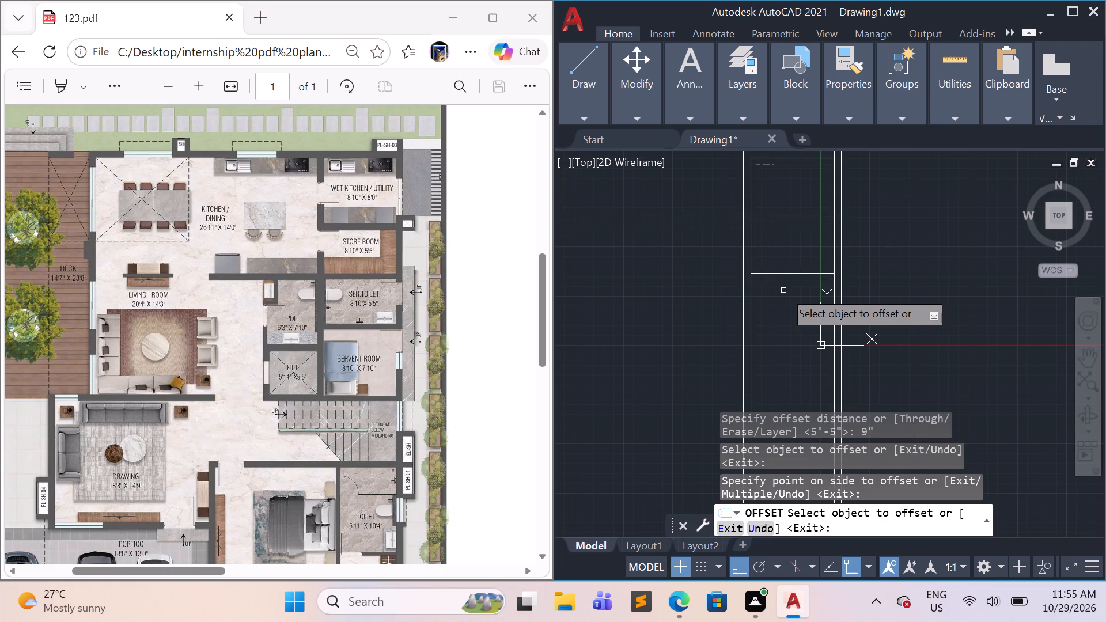
# Offset the lower line of the servant toilet's bottom wall 7'10" downward to set the servant room's depth.
pyautogui.press('space')
pyautogui.press('space')
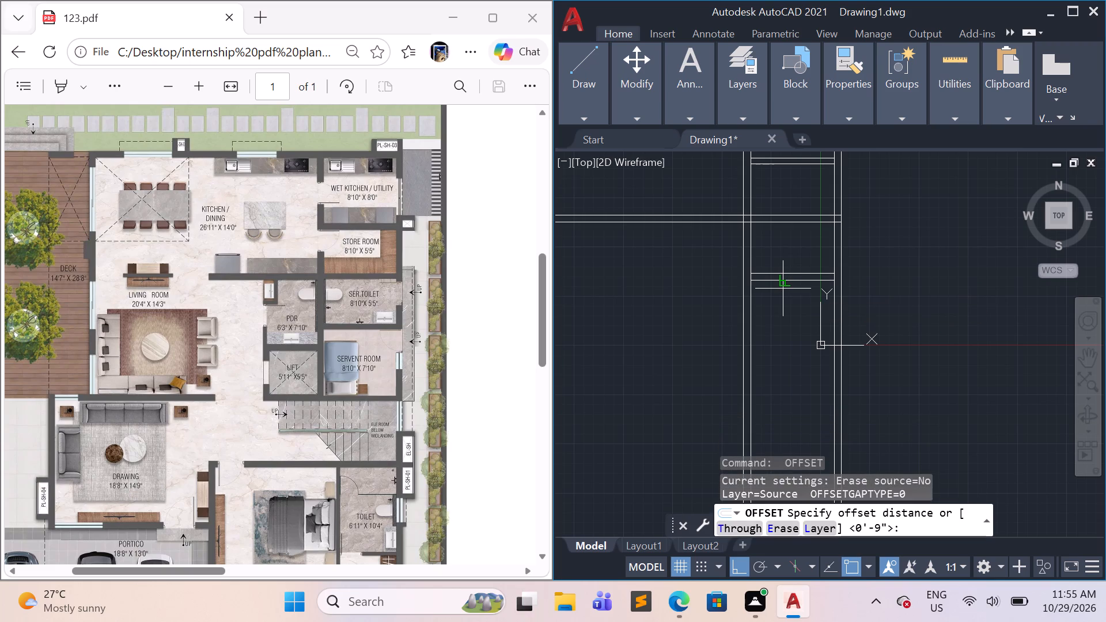
pyautogui.write("7'")
pyautogui.write('10')
pyautogui.press("'")
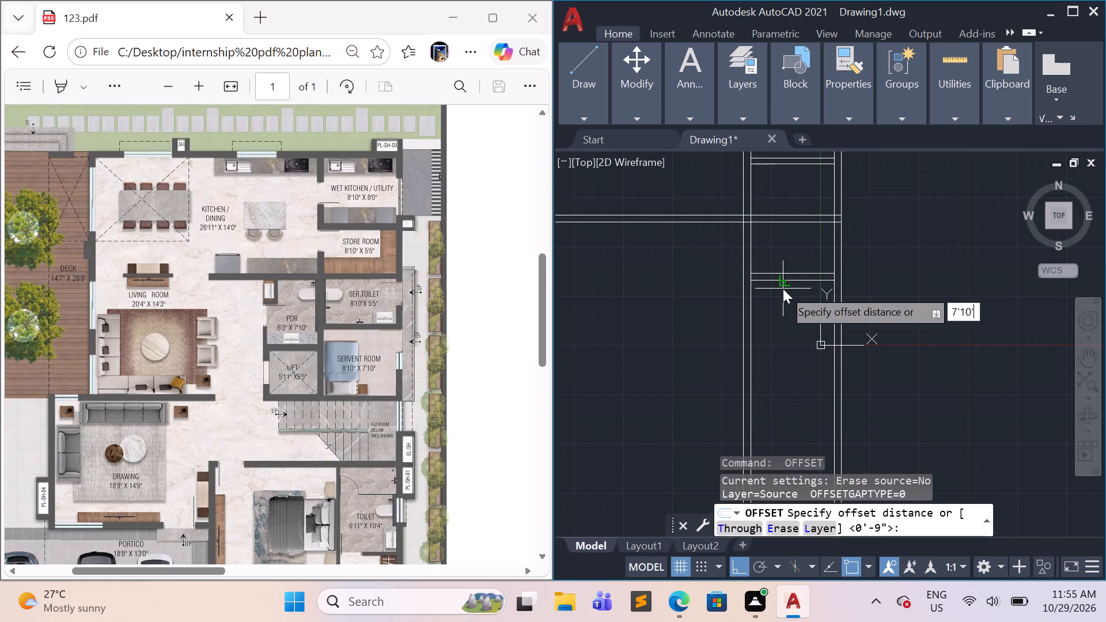
pyautogui.press('BackSpace')
pyautogui.hotkey('shift', '"')
pyautogui.press('Return')
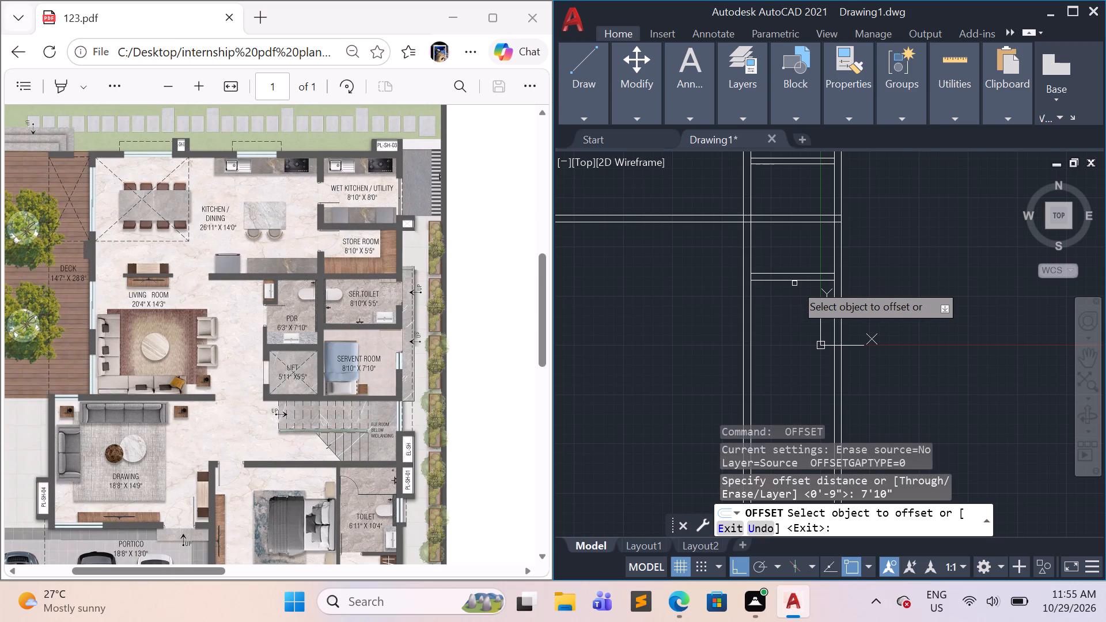
pyautogui.click(796, 281)
pyautogui.click(798, 319)
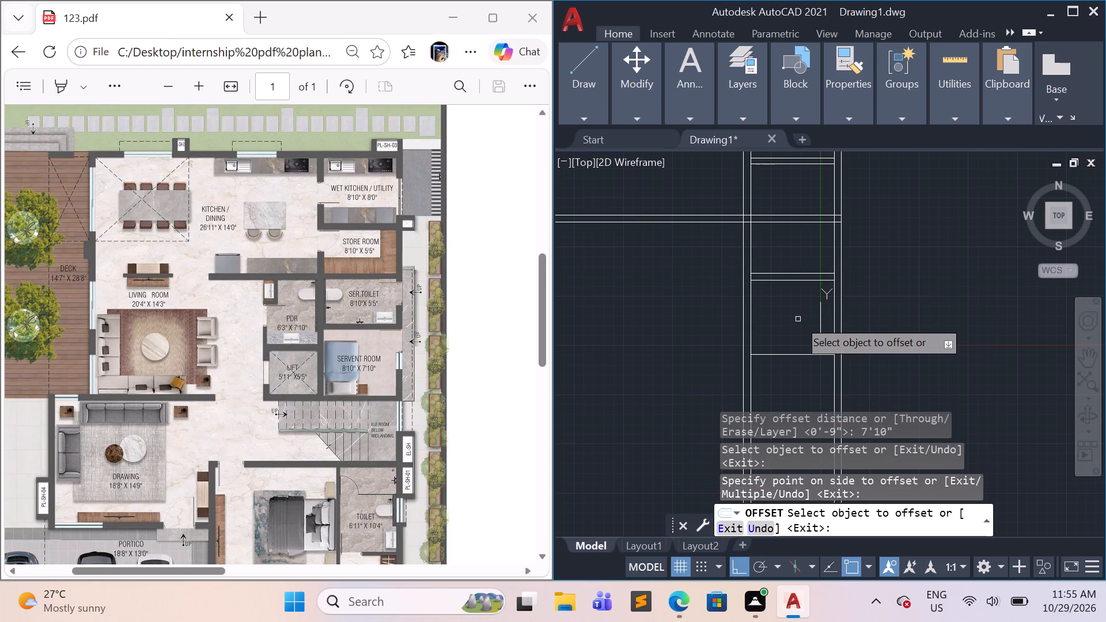
pyautogui.press('space')
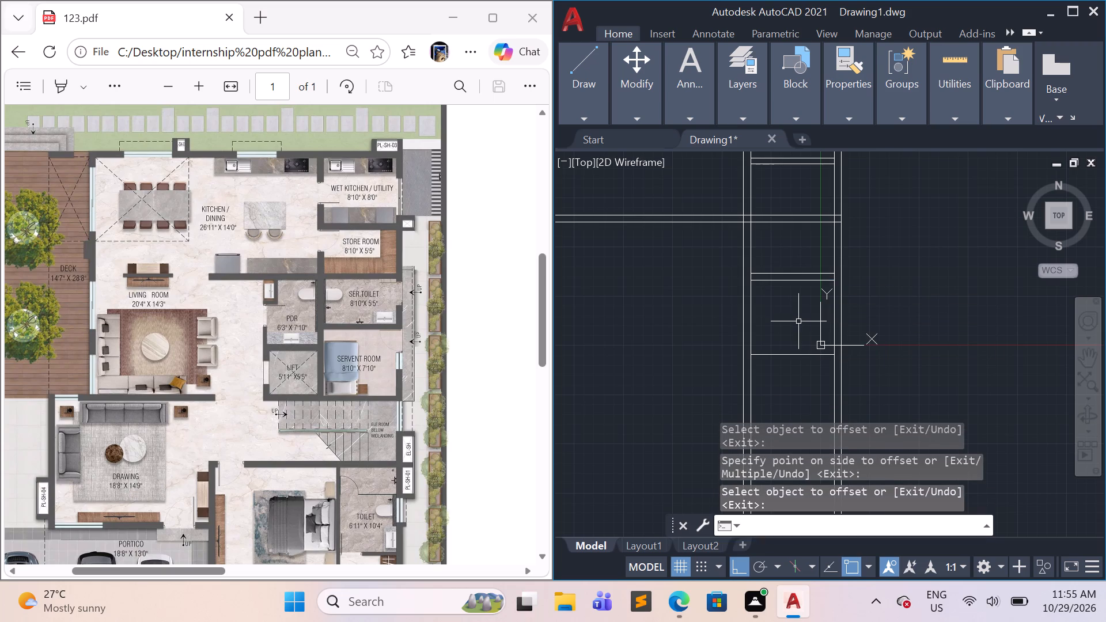
# Offset the servant room's bottom line 9" downward to form the wall's thickness.
pyautogui.press('space')
pyautogui.write('9"')
pyautogui.press('Return')
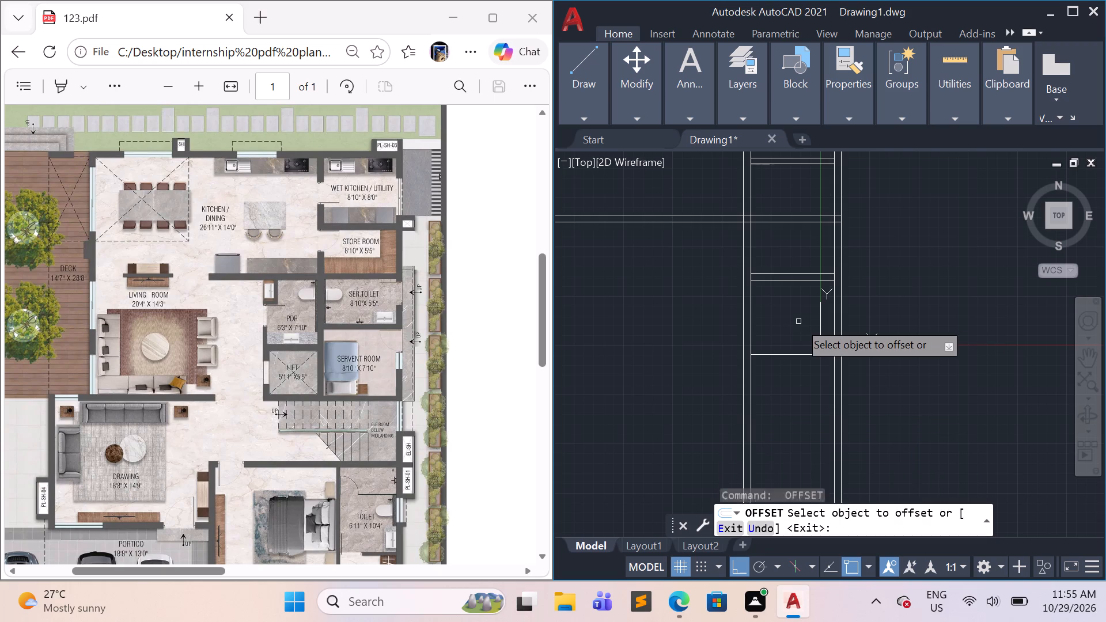
pyautogui.click(795, 355)
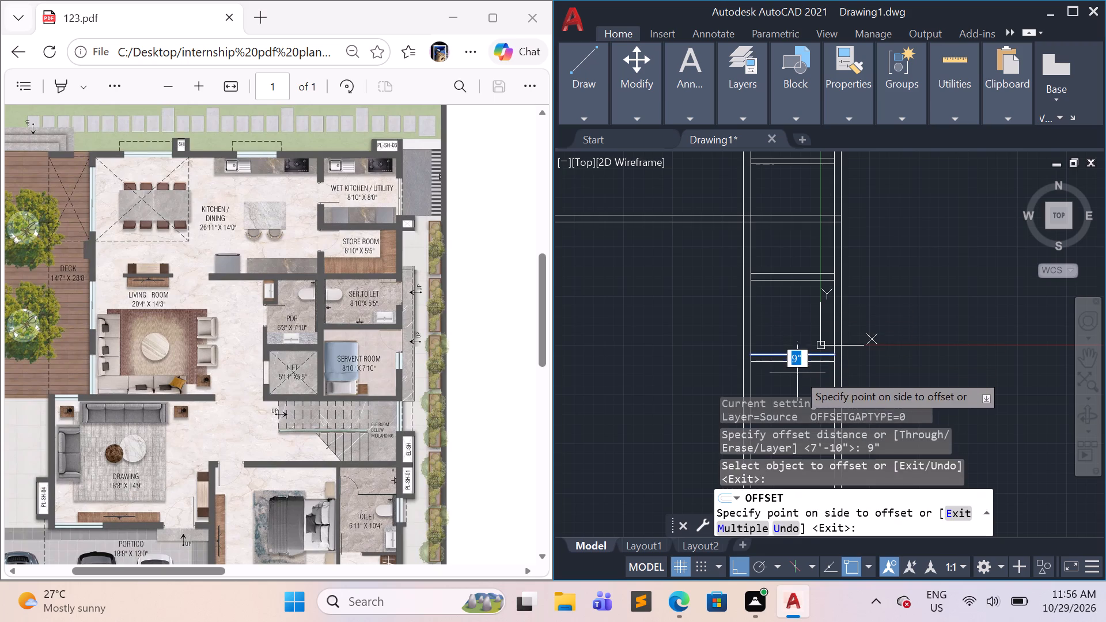
pyautogui.click(797, 373)
pyautogui.press('Escape')
pyautogui.press('Escape')
pyautogui.press('Escape')
pyautogui.press('Escape')
pyautogui.press('Escape')
pyautogui.press('Escape')
pyautogui.press('Escape')
pyautogui.press('Escape')
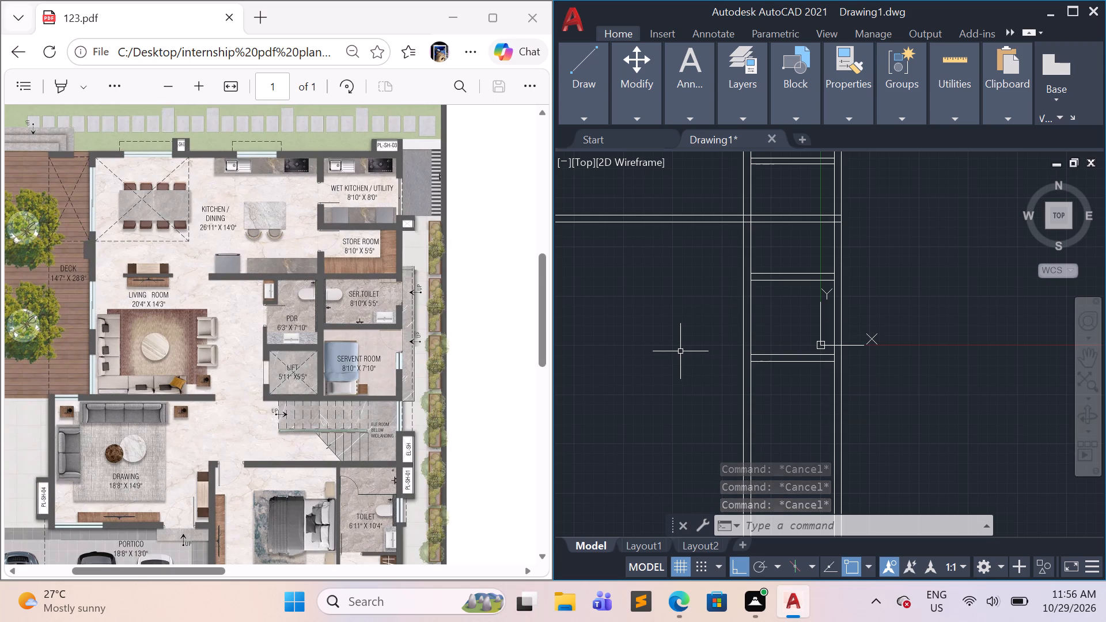
# Draw a 14'9" vertical line along the servant rooms' outer left wall line, from the horizontal wall down to the servant room's lowest line.
pyautogui.moveTo(680, 351); pyautogui.dragTo(726, 351, button='middle')
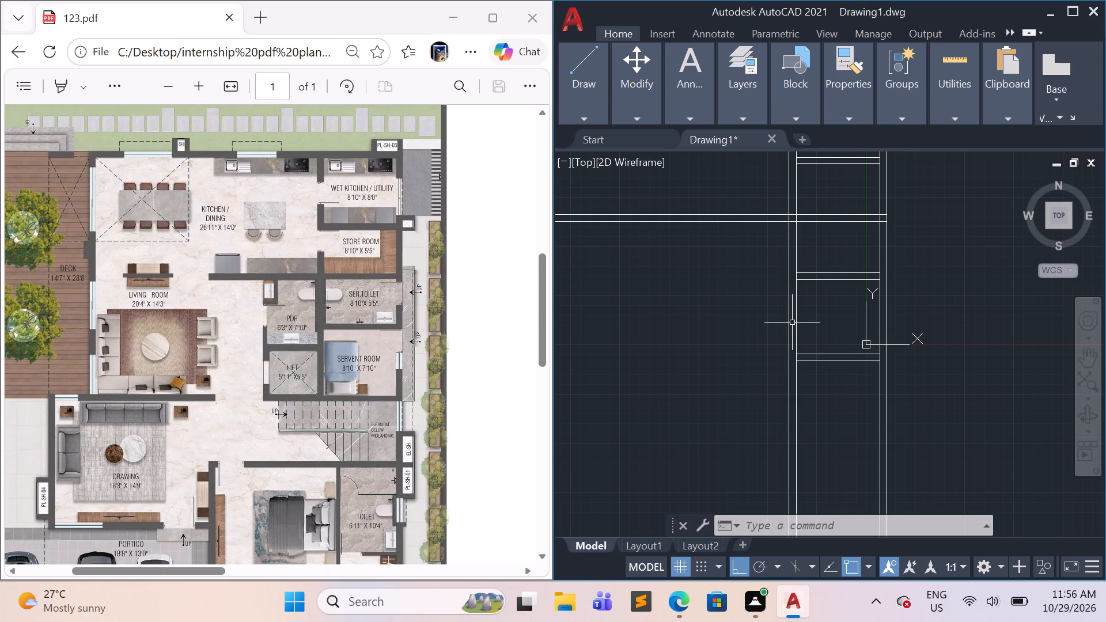
pyautogui.press('l')
pyautogui.press('Return')
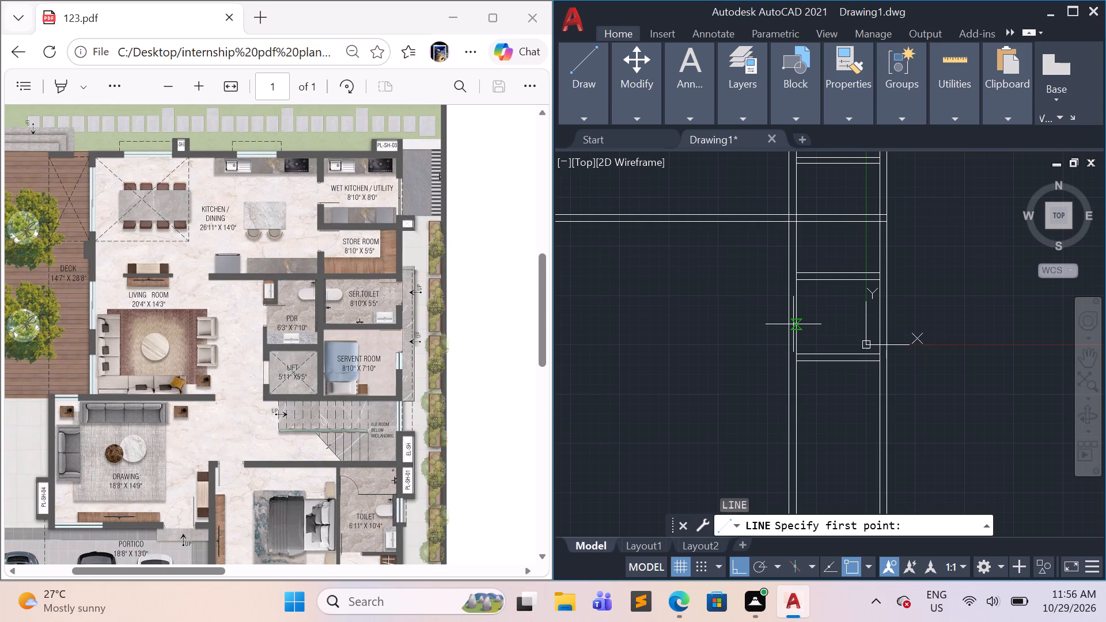
pyautogui.click(785, 225)
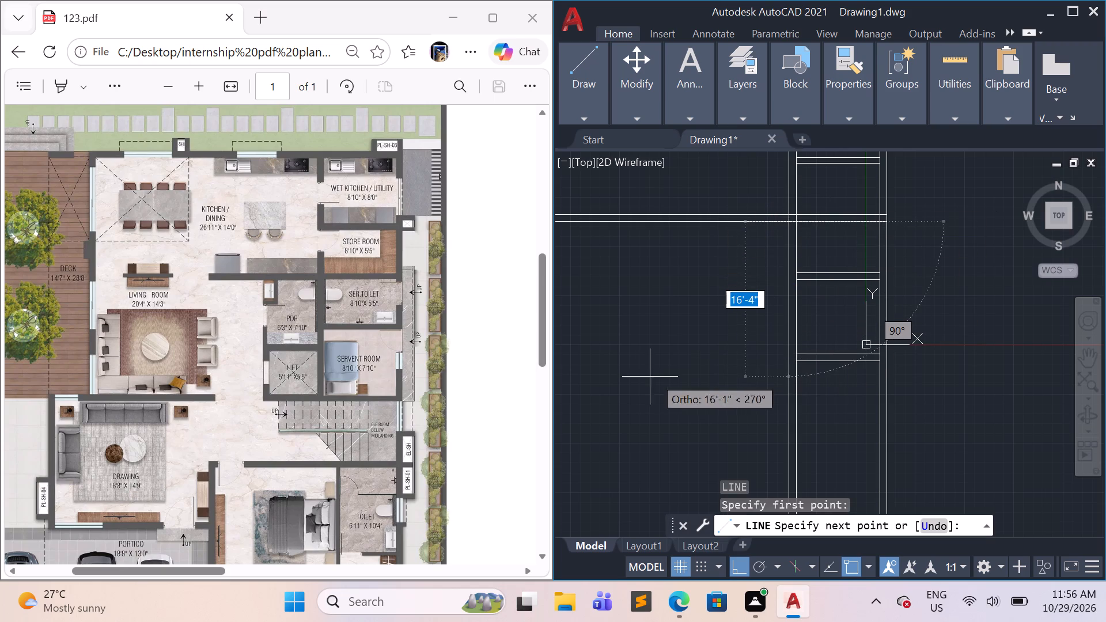
pyautogui.click(788, 362)
pyautogui.press('Escape')
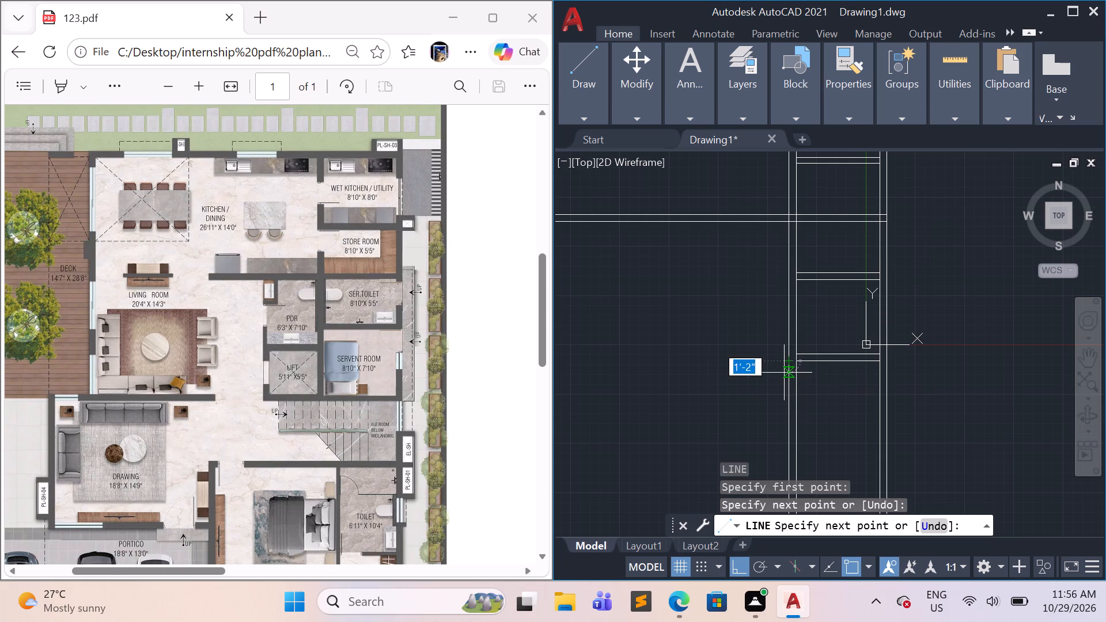
# Offset the new vertical line 6'3" to the left to set the PDR's width.
pyautogui.click(787, 307)
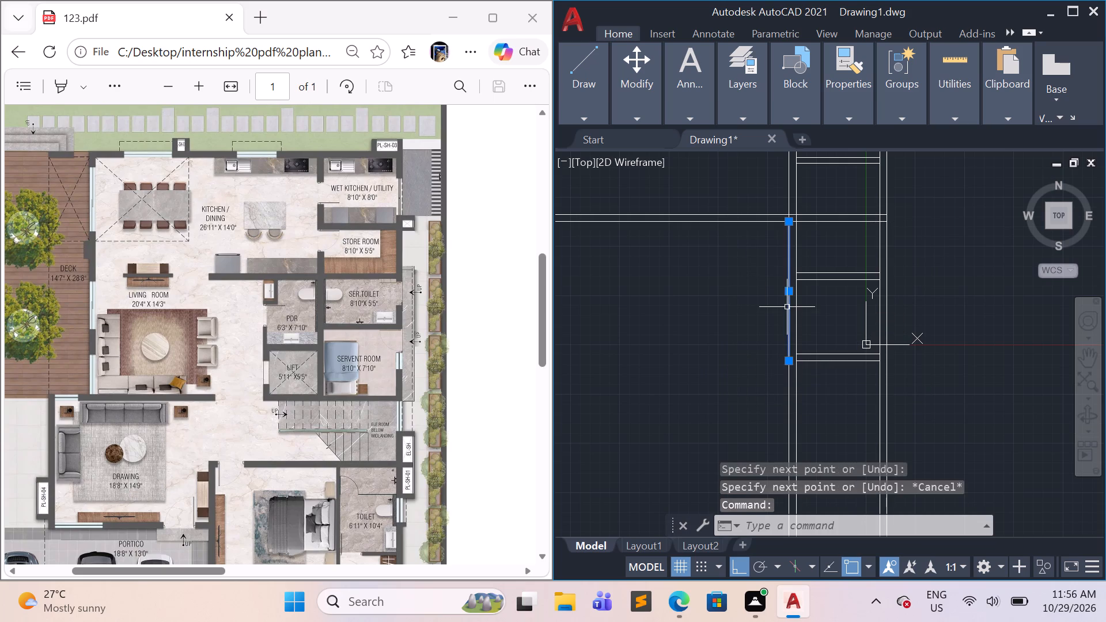
pyautogui.press('o')
pyautogui.press('Return')
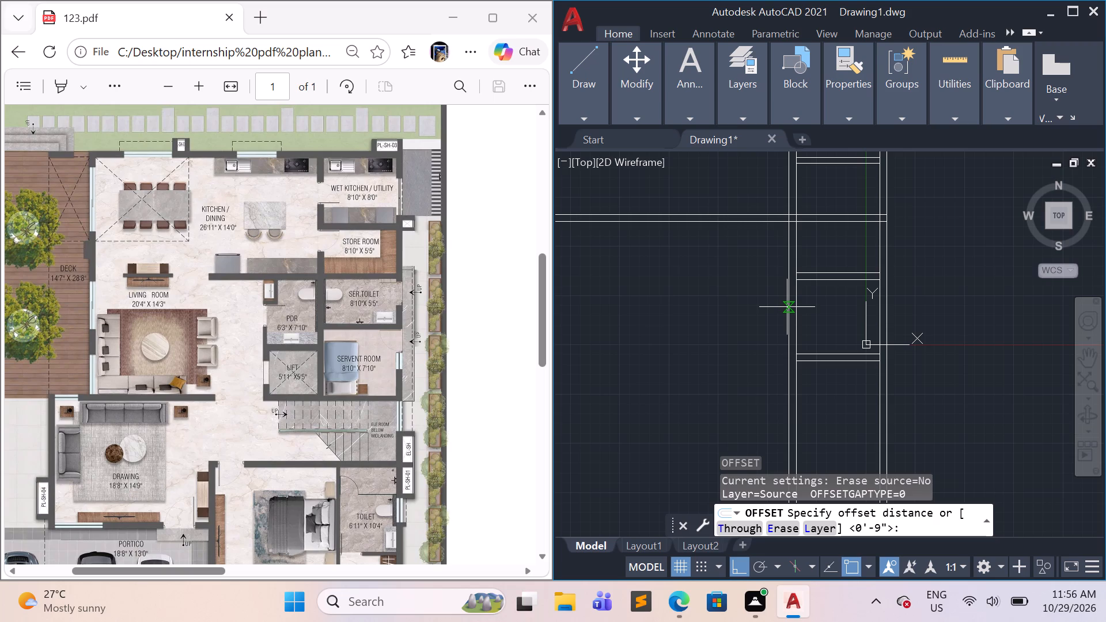
pyautogui.write("6'")
pyautogui.write('3"')
pyautogui.press('Return')
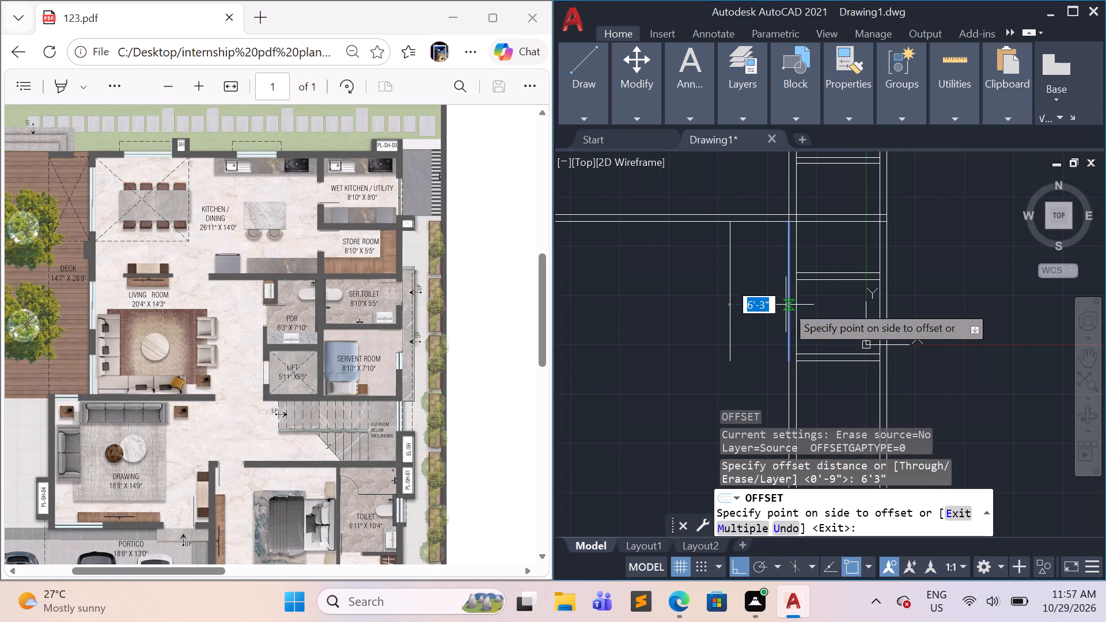
pyautogui.click(694, 310)
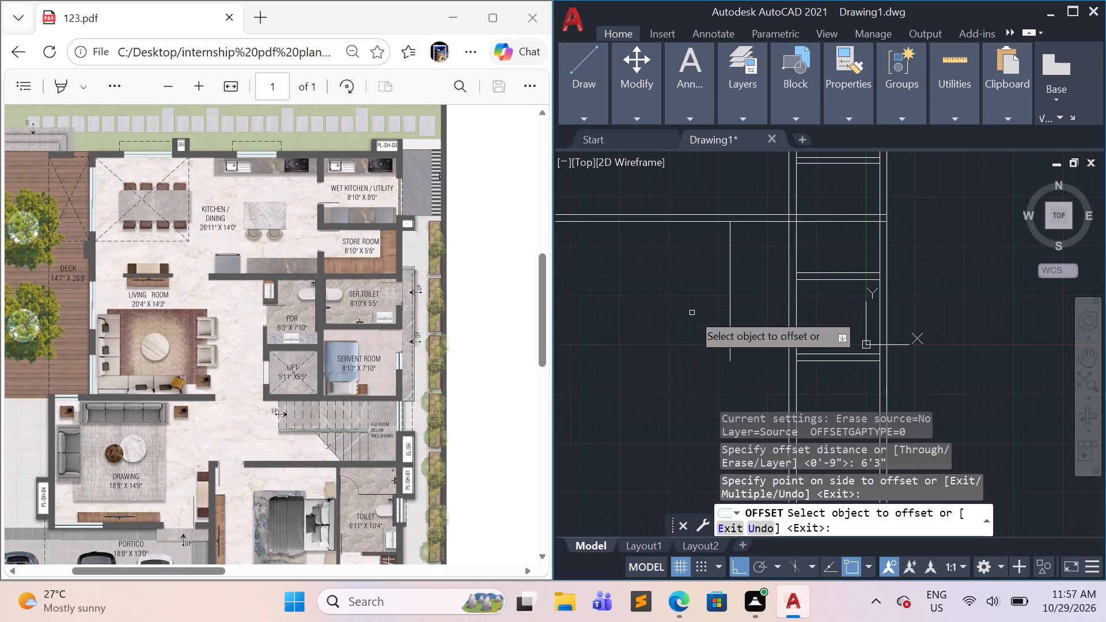
pyautogui.press('space')
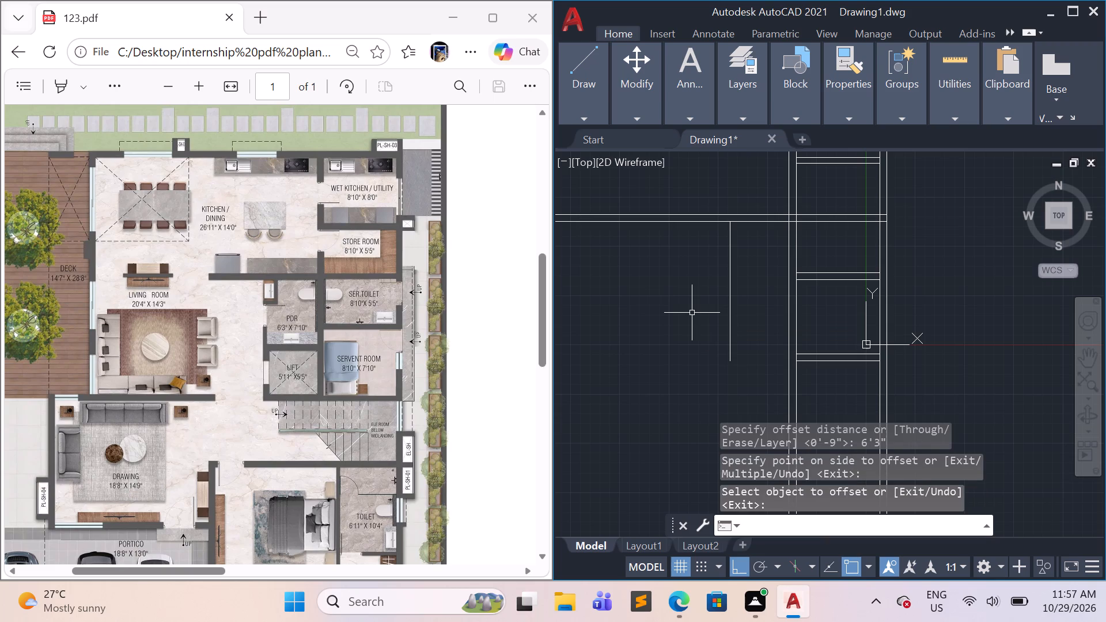
# Offset the PDR's left line 9" further left to form the wall's thickness.
pyautogui.press('9')
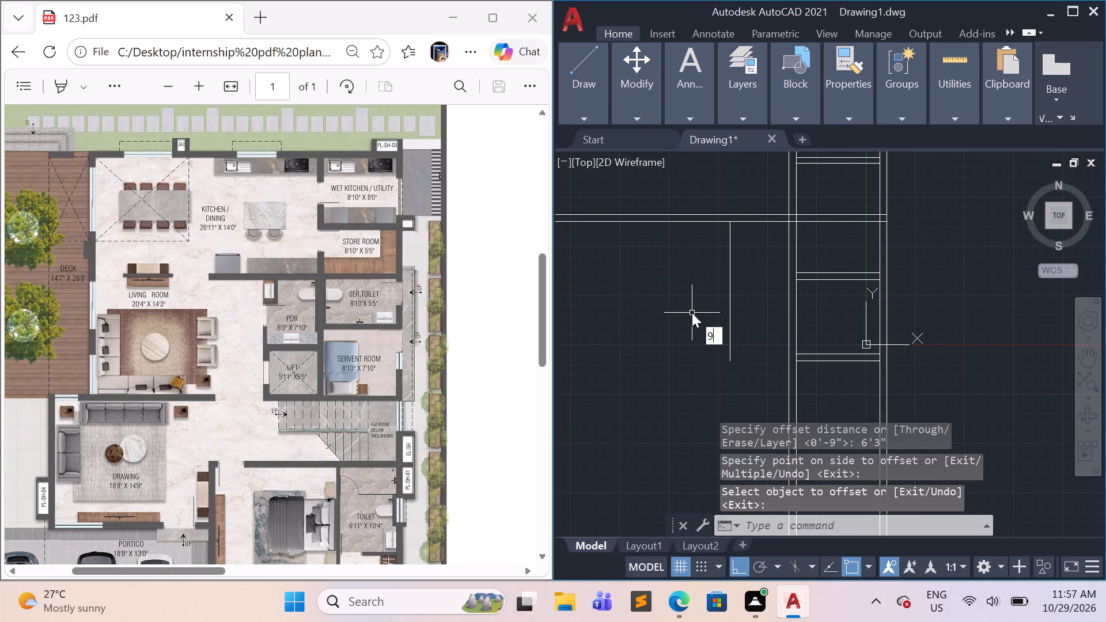
pyautogui.press('BackSpace')
pyautogui.press('space')
pyautogui.press('space')
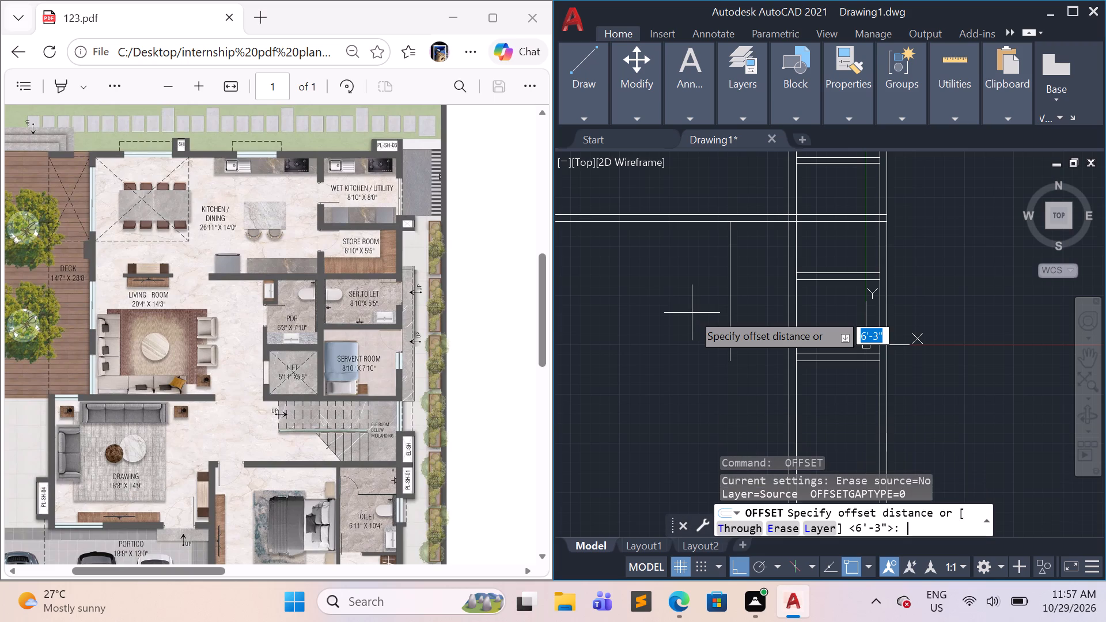
pyautogui.write('9"')
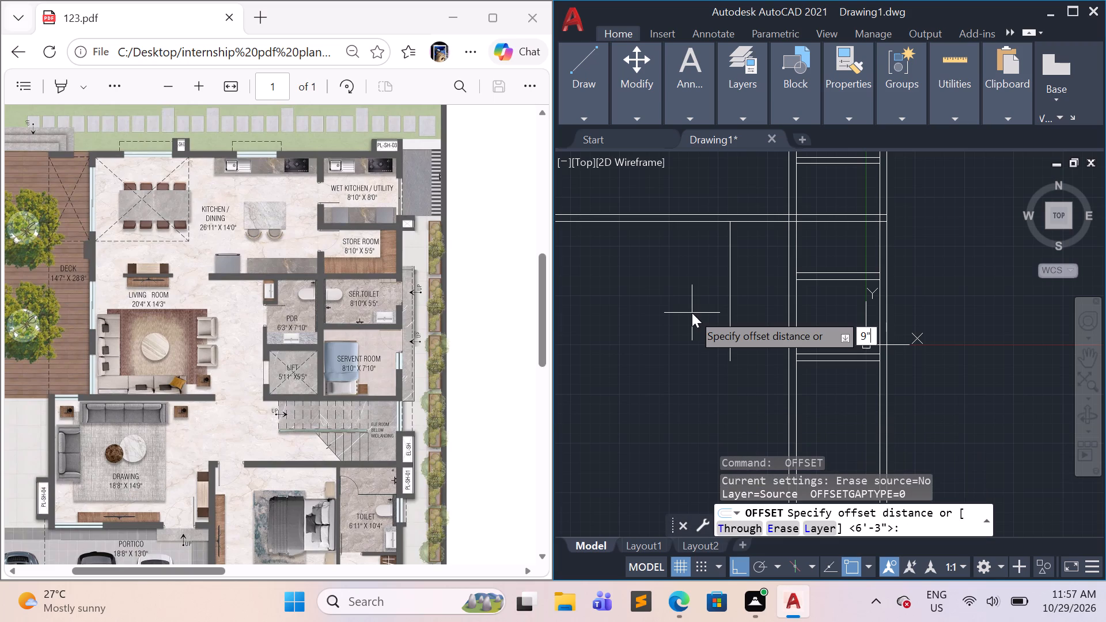
pyautogui.press('Return')
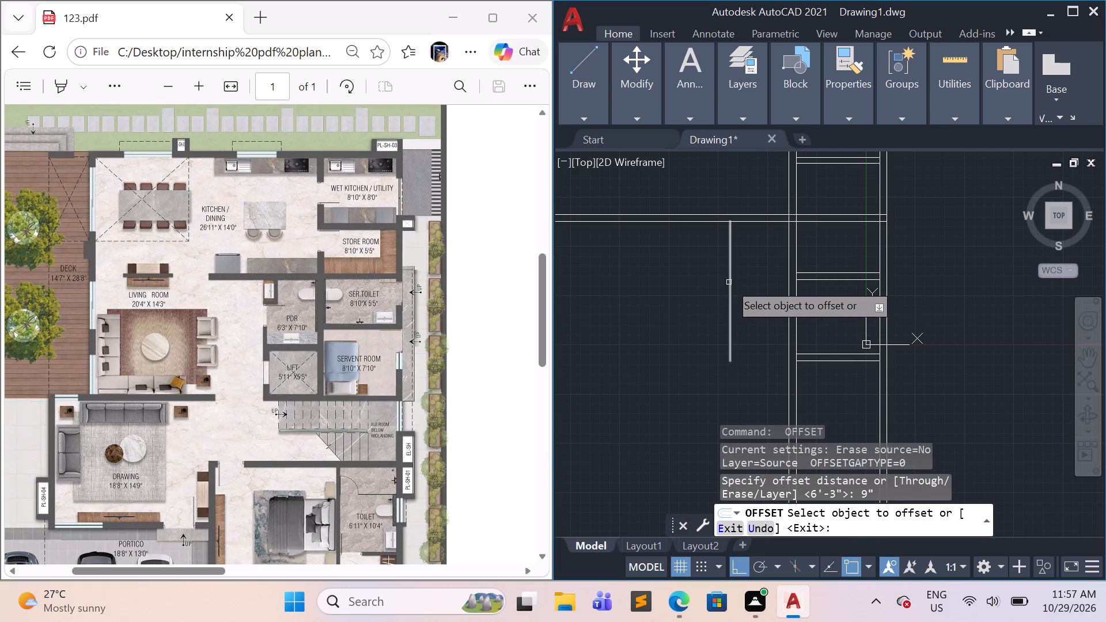
pyautogui.click(728, 282)
pyautogui.click(698, 290)
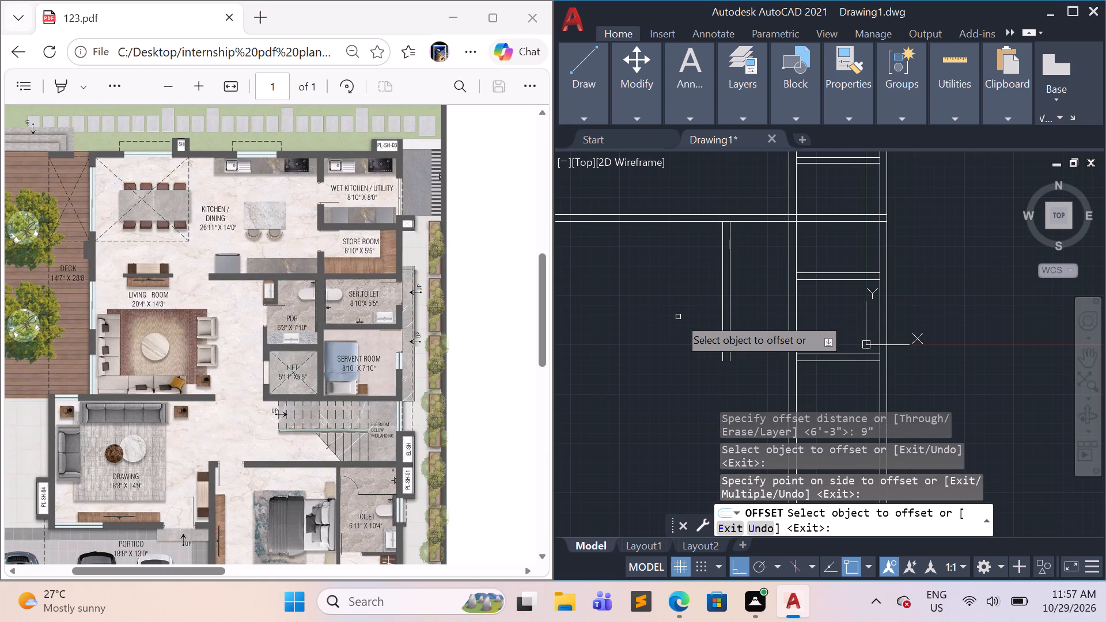
pyautogui.press('Escape')
pyautogui.press('Escape')
pyautogui.press('Escape')
pyautogui.press('Escape')
pyautogui.press('Escape')
pyautogui.press('Escape')
pyautogui.press('Escape')
pyautogui.press('Escape')
pyautogui.press('Escape')
pyautogui.press('Escape')
pyautogui.press('Escape')
pyautogui.press('Escape')
pyautogui.press('Escape')
pyautogui.press('Escape')
pyautogui.press('Escape')
pyautogui.press('Escape')
pyautogui.press('Escape')
pyautogui.press('Escape')
pyautogui.press('Escape')
pyautogui.press('Escape')
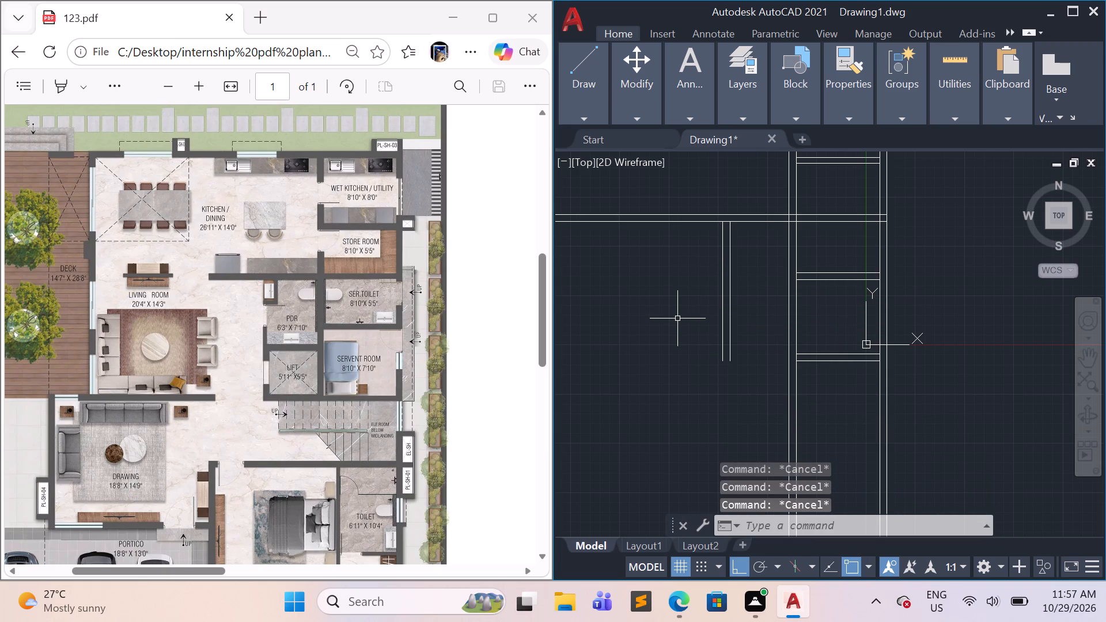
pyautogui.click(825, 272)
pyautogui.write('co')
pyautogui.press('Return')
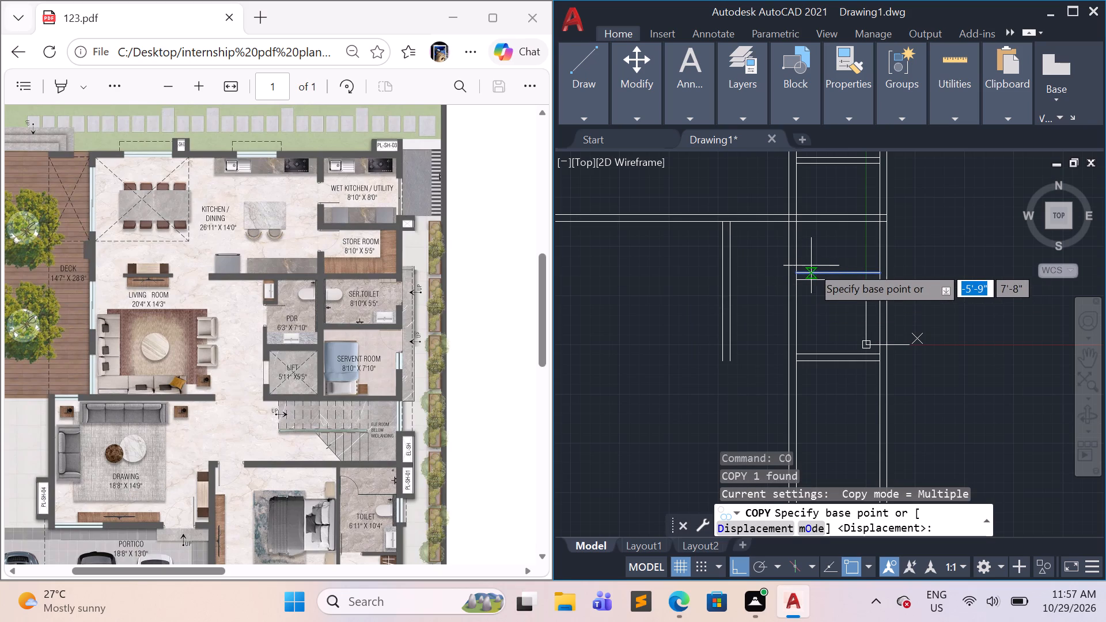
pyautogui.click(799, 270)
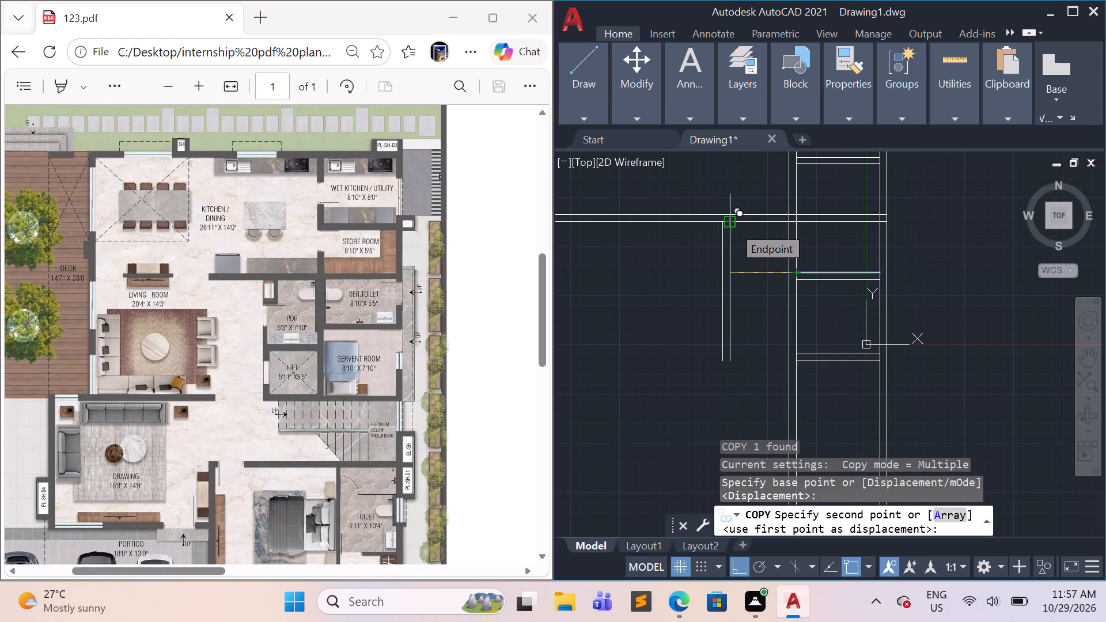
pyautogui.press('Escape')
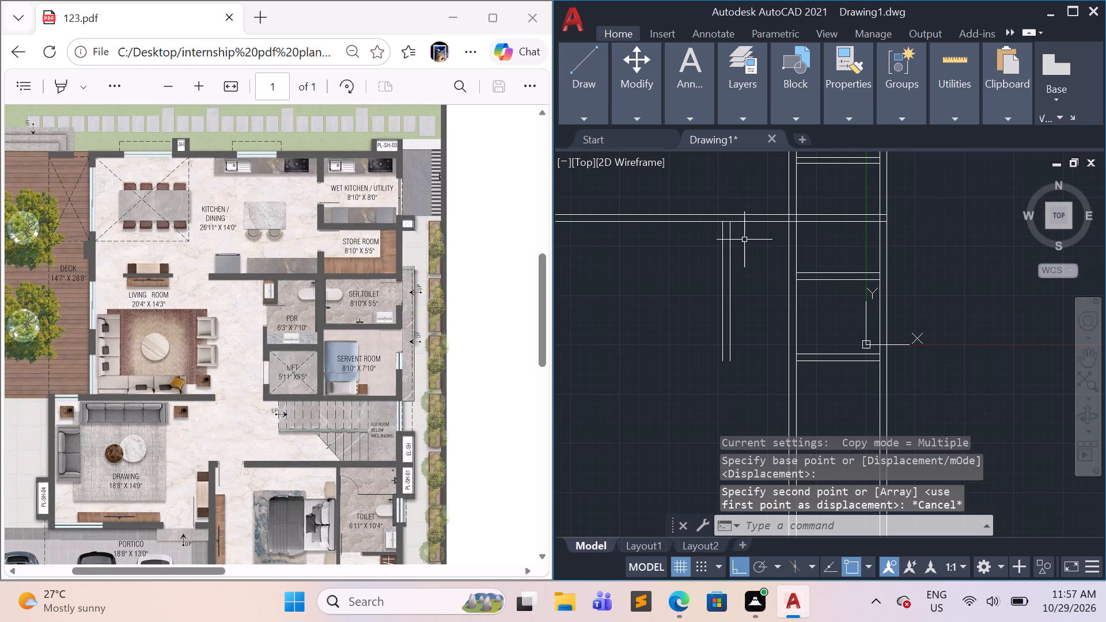
# Draw a short horizontal line across the top of the PDR, from its left wall's inner line to the servant toilet wall.
pyautogui.press('l')
pyautogui.press('Return')
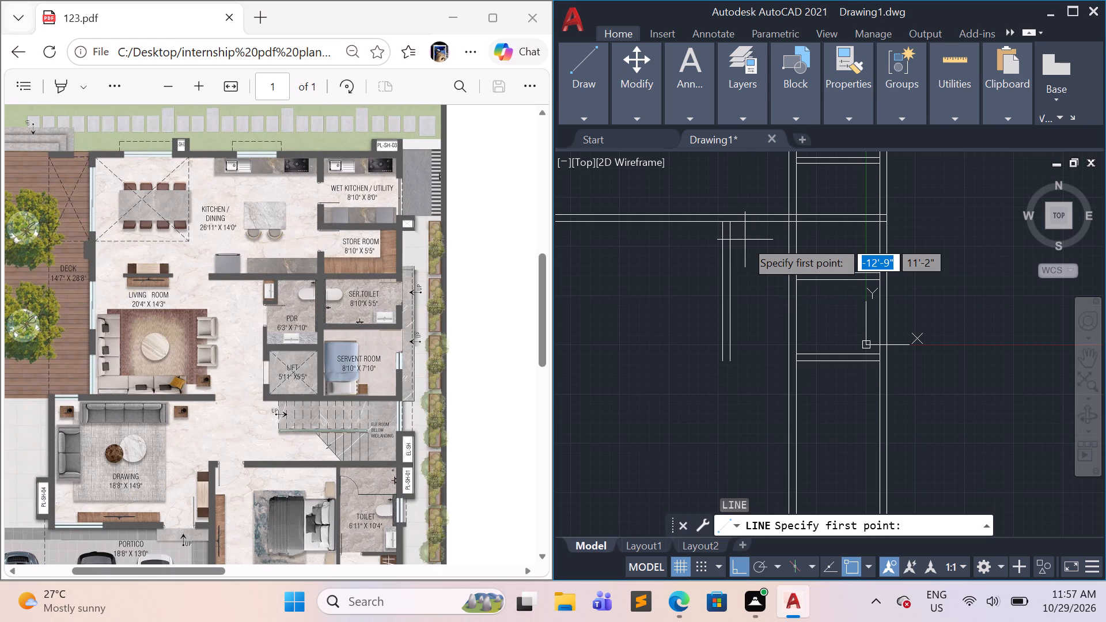
pyautogui.click(731, 222)
pyautogui.click(794, 222)
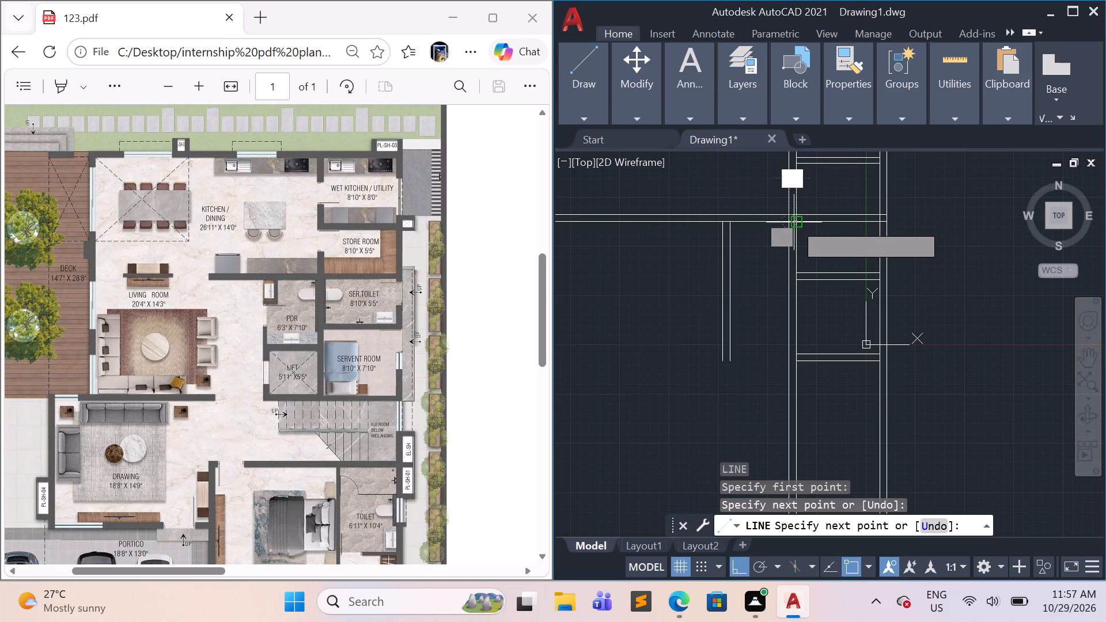
pyautogui.press('Escape')
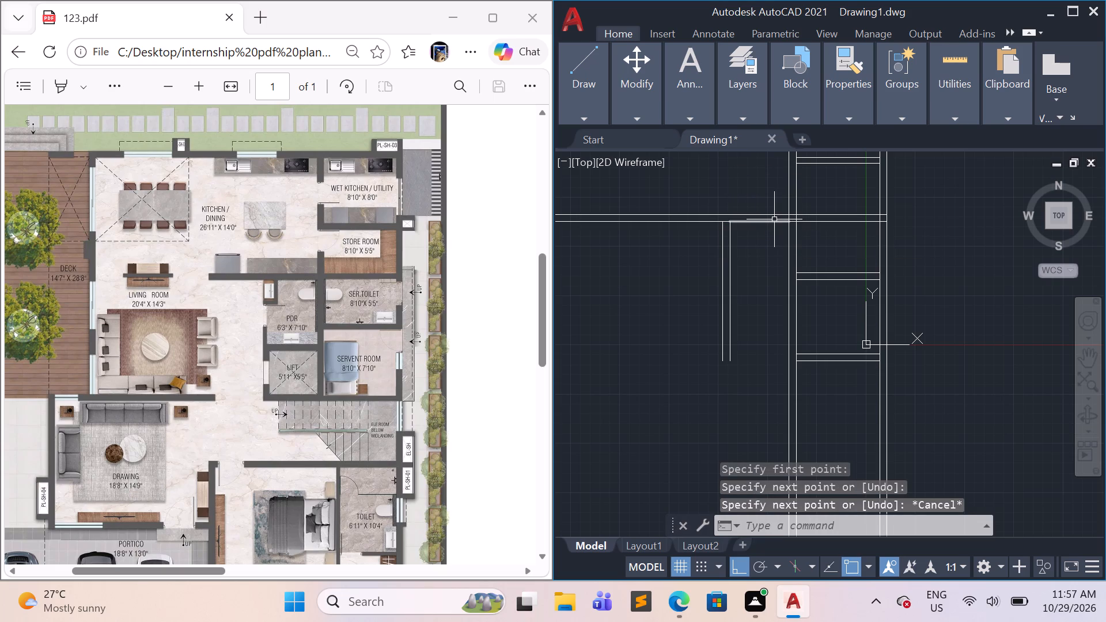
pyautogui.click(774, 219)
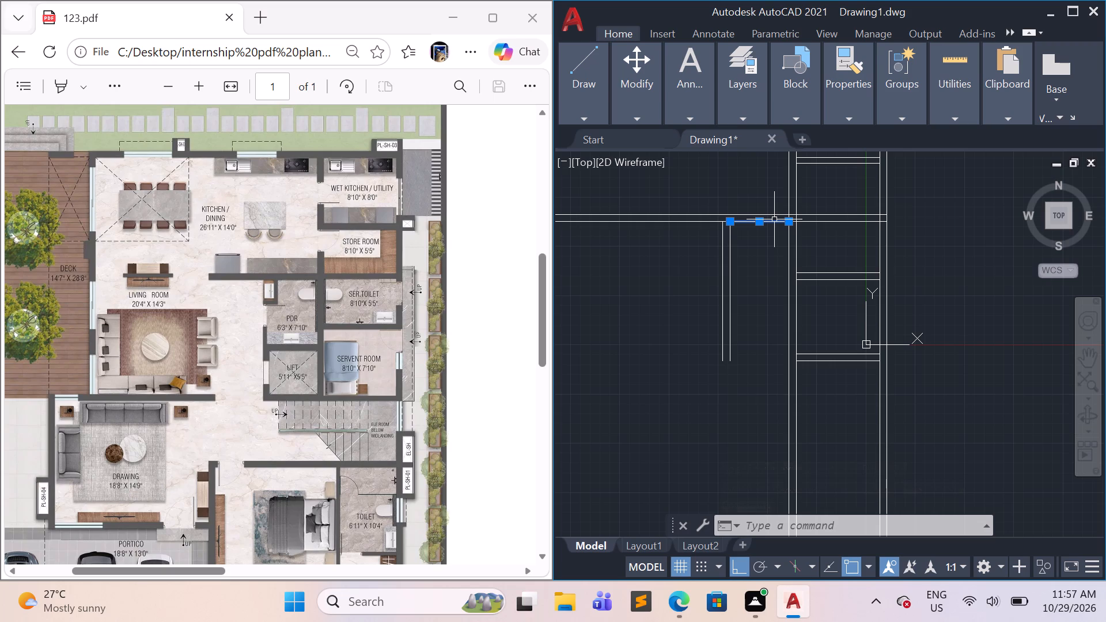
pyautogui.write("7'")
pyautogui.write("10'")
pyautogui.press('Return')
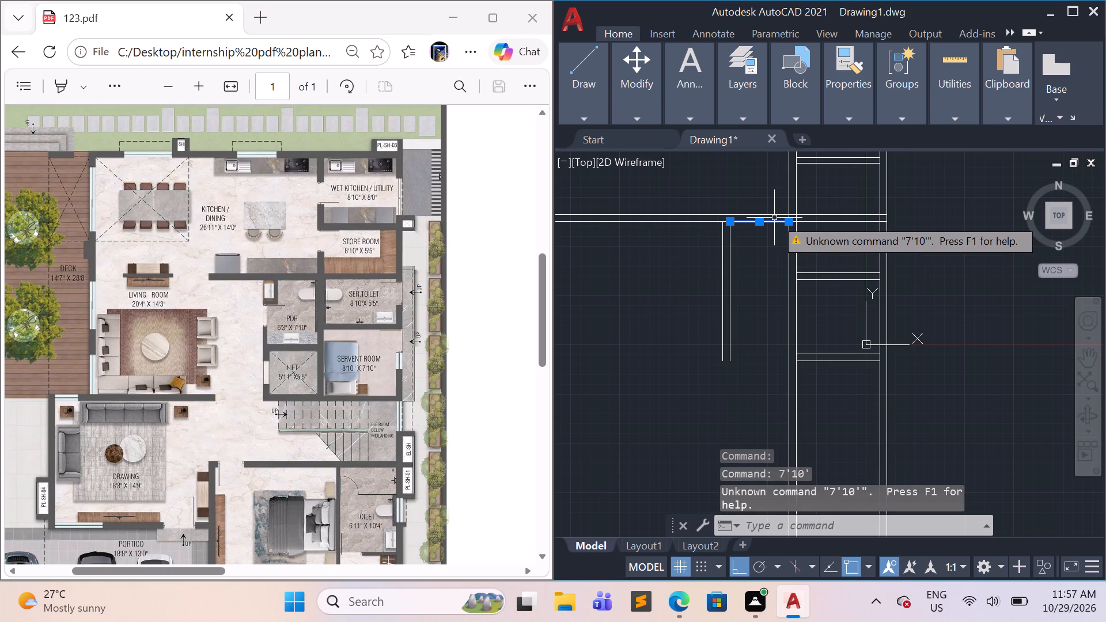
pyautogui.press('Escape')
# Offset the PDR's top line 7'10" downward to set the PDR's length.
pyautogui.click(774, 222)
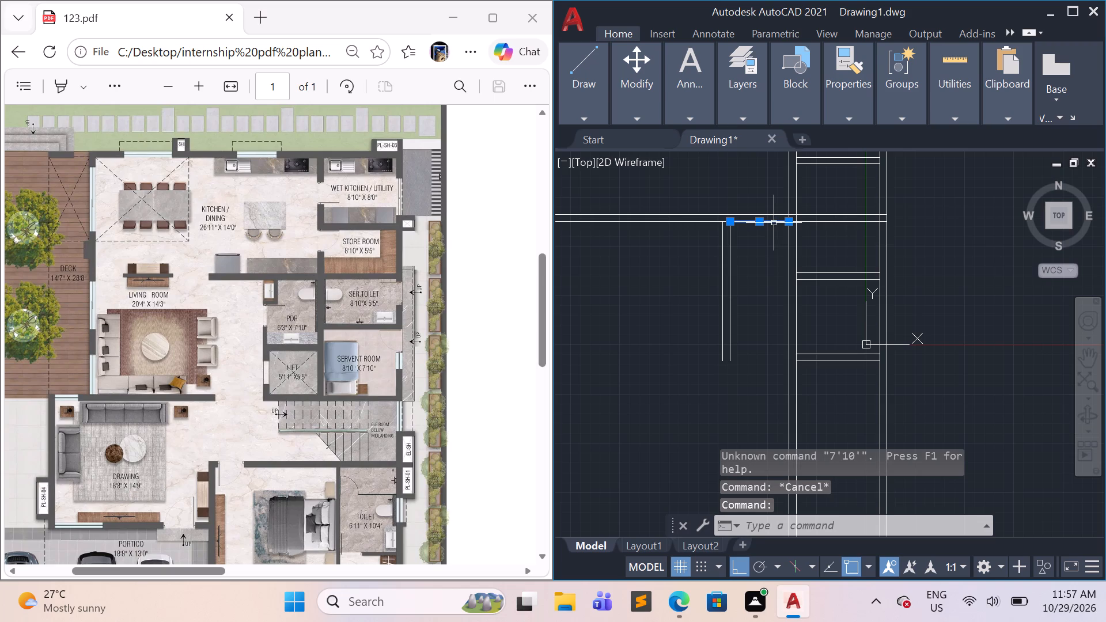
pyautogui.press('o')
pyautogui.press('Return')
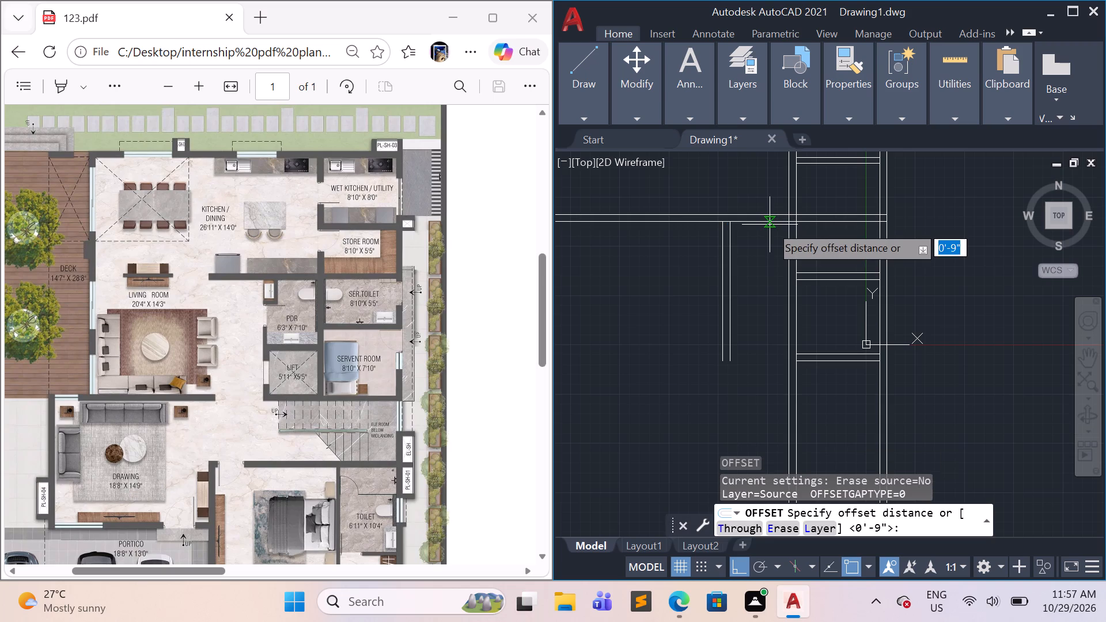
pyautogui.write("7'10")
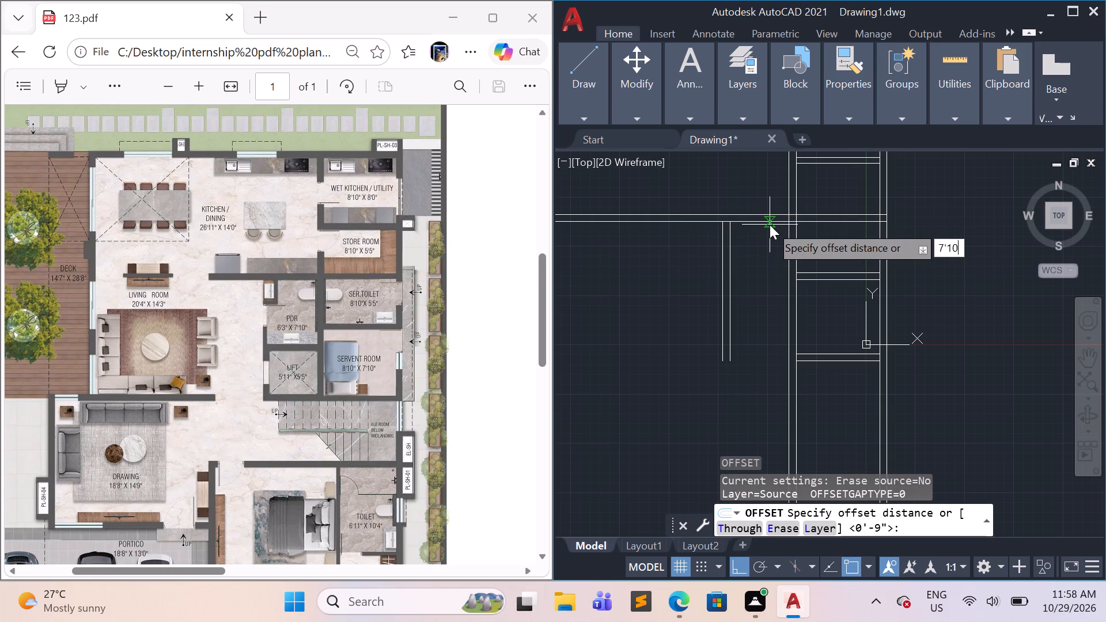
pyautogui.hotkey('shift', '"')
pyautogui.press('Return')
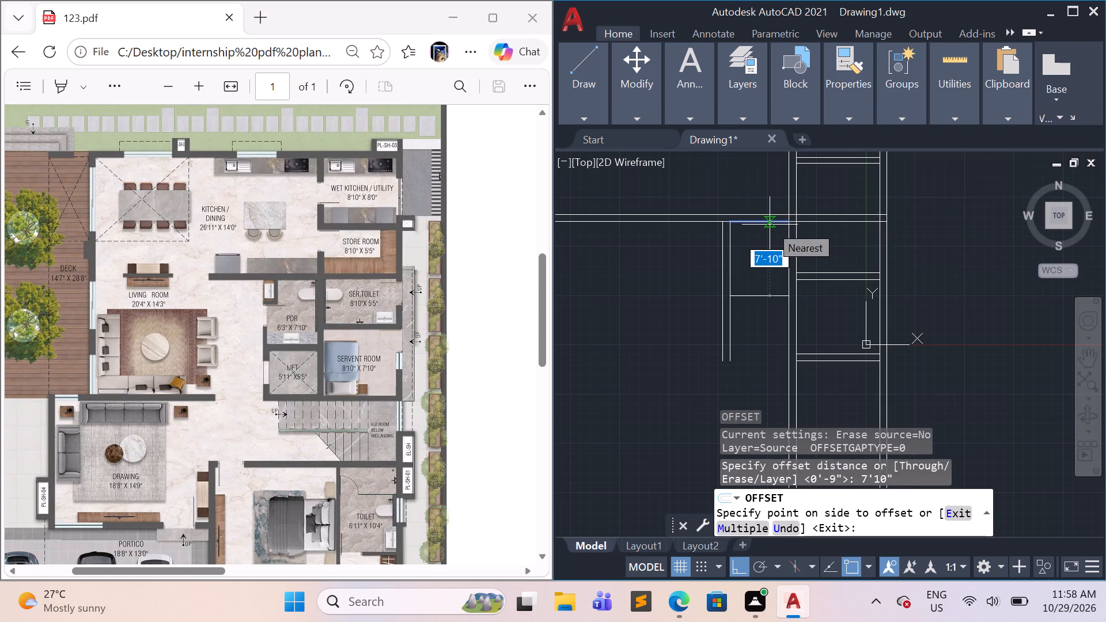
pyautogui.click(764, 262)
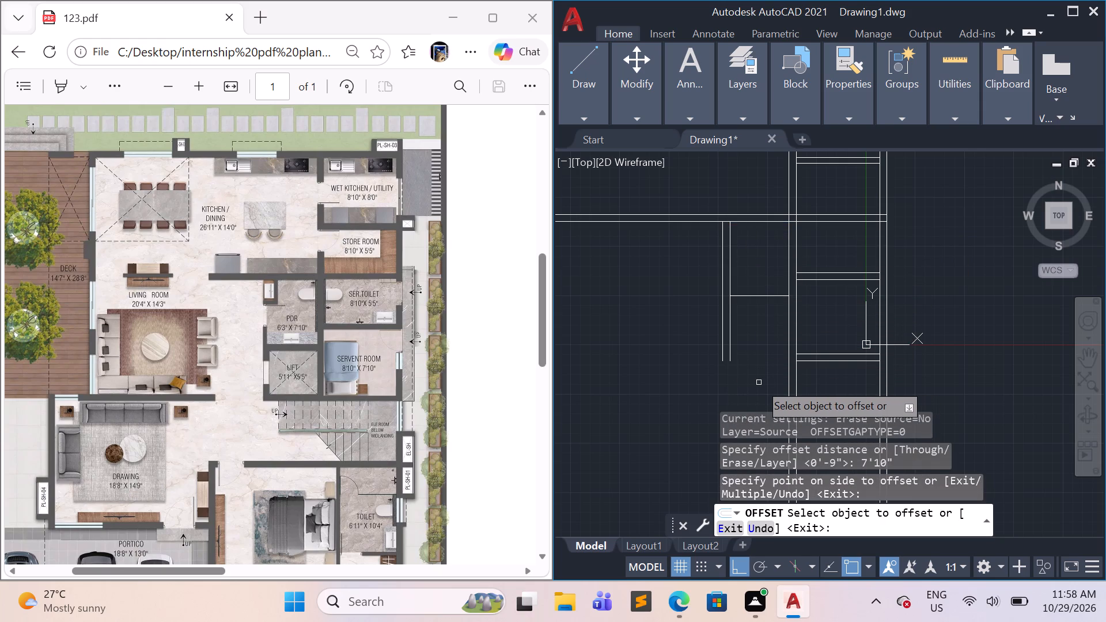
# Draw a horizontal line about 7'9" long from the servant room's lowest line to the foot of the PDR's outer wall line.
pyautogui.press('l')
pyautogui.press('Return')
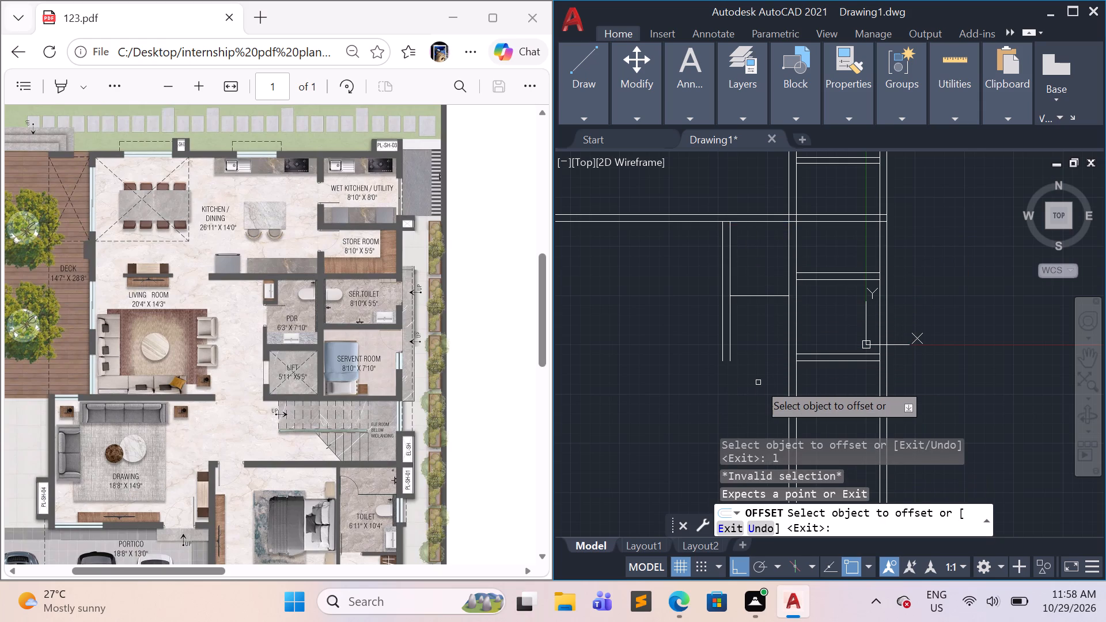
pyautogui.press('Escape')
pyautogui.press('l')
pyautogui.press('Return')
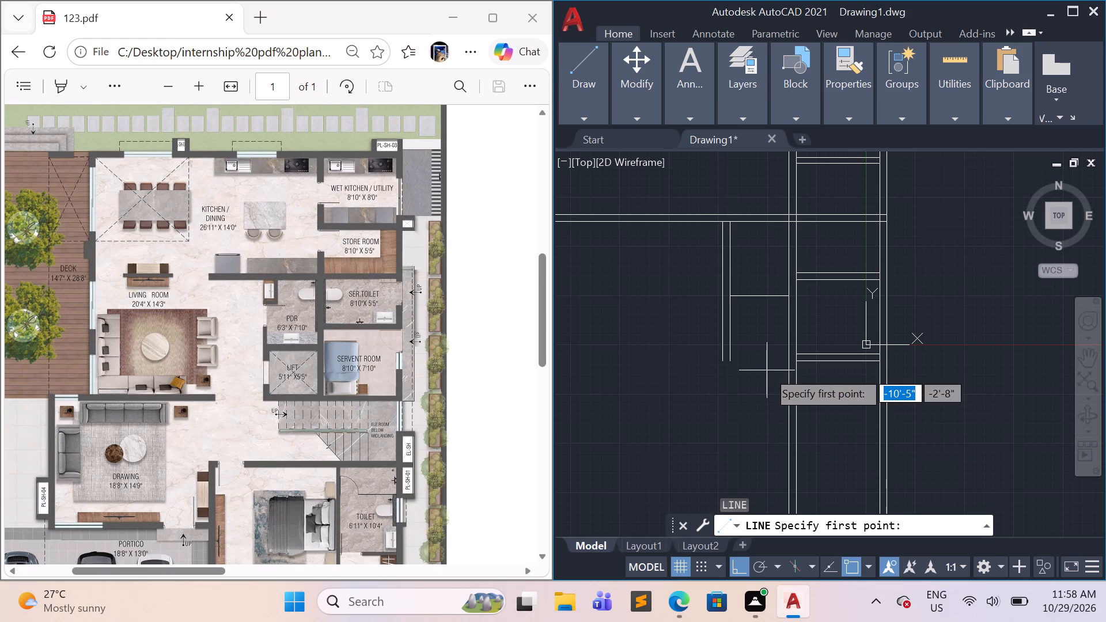
pyautogui.click(798, 365)
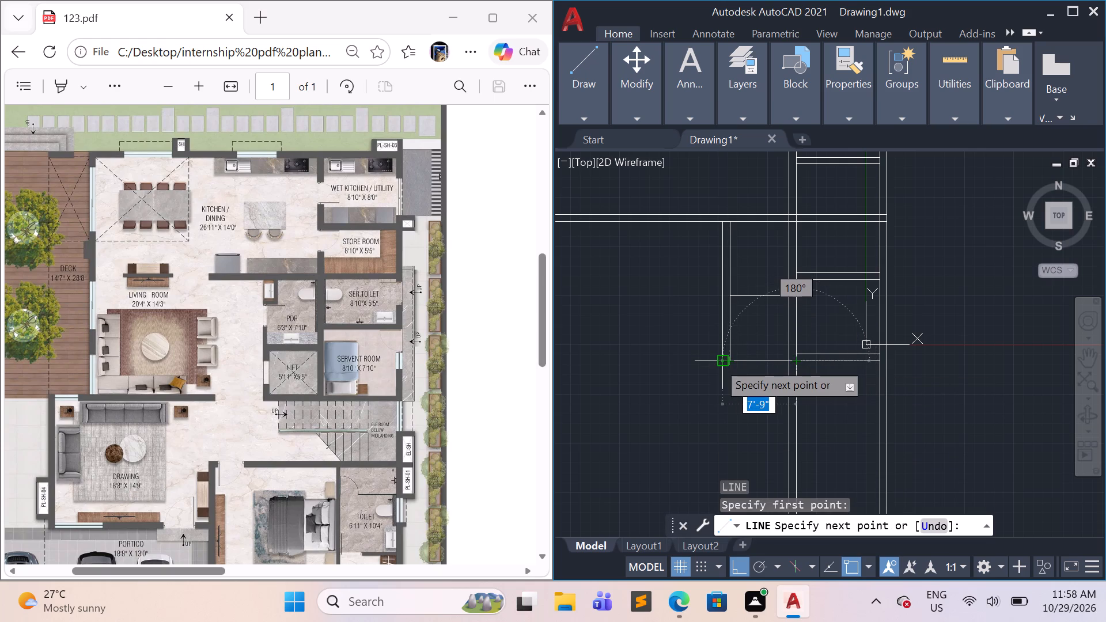
pyautogui.click(717, 362)
pyautogui.press('Escape')
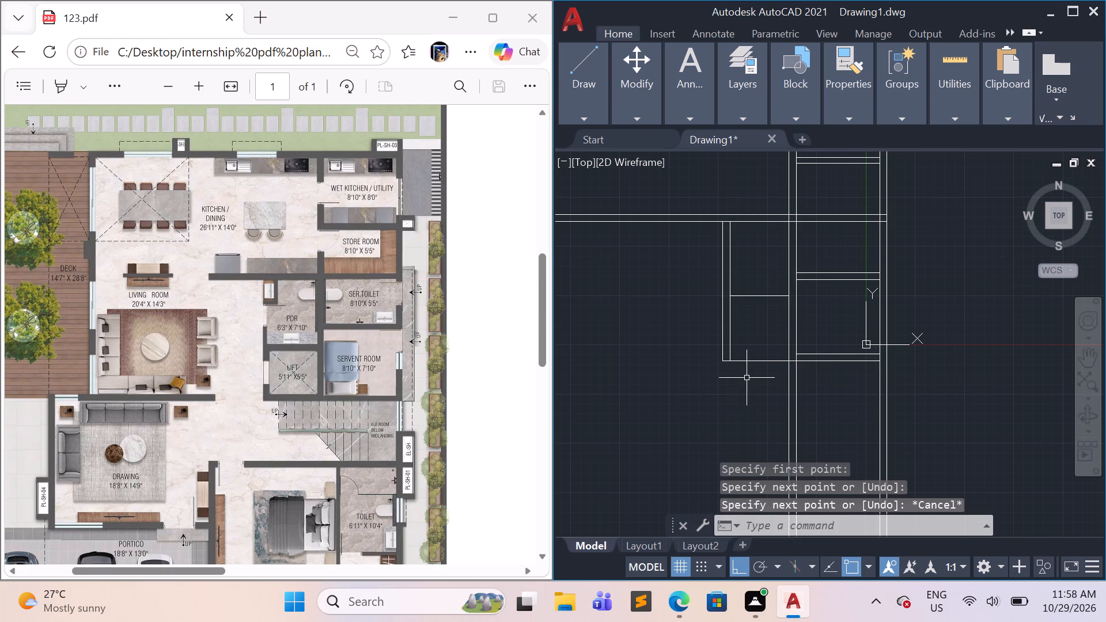
# Copy the PDR's lower line straight down about 6'11" onto the new bottom line, starting at the inner wall line.
pyautogui.scroll(1, 747, 378)
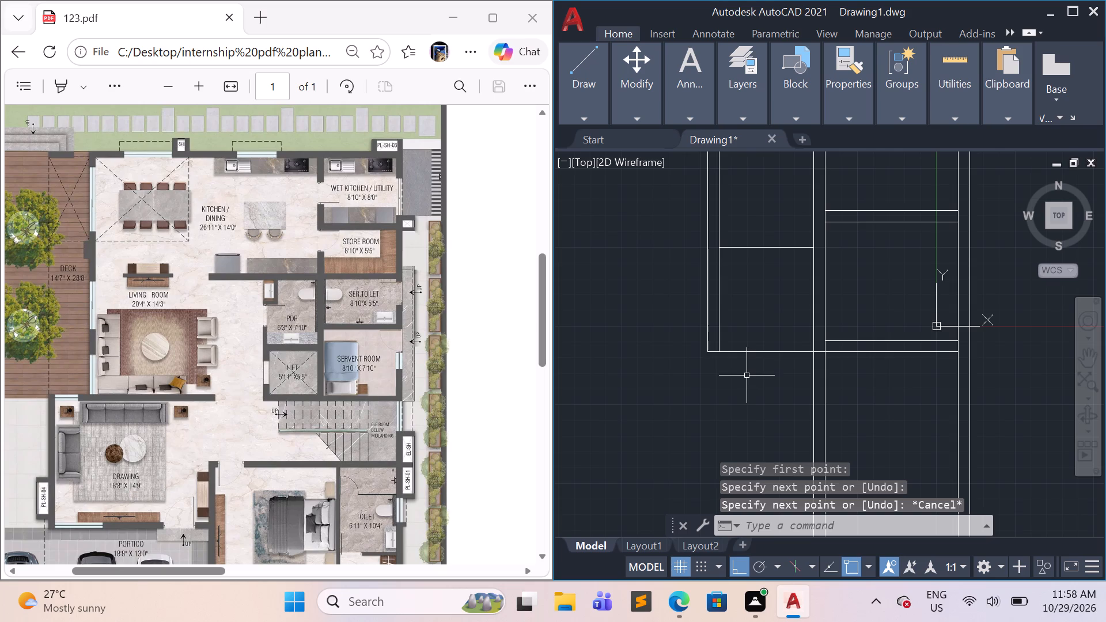
pyautogui.click(761, 252)
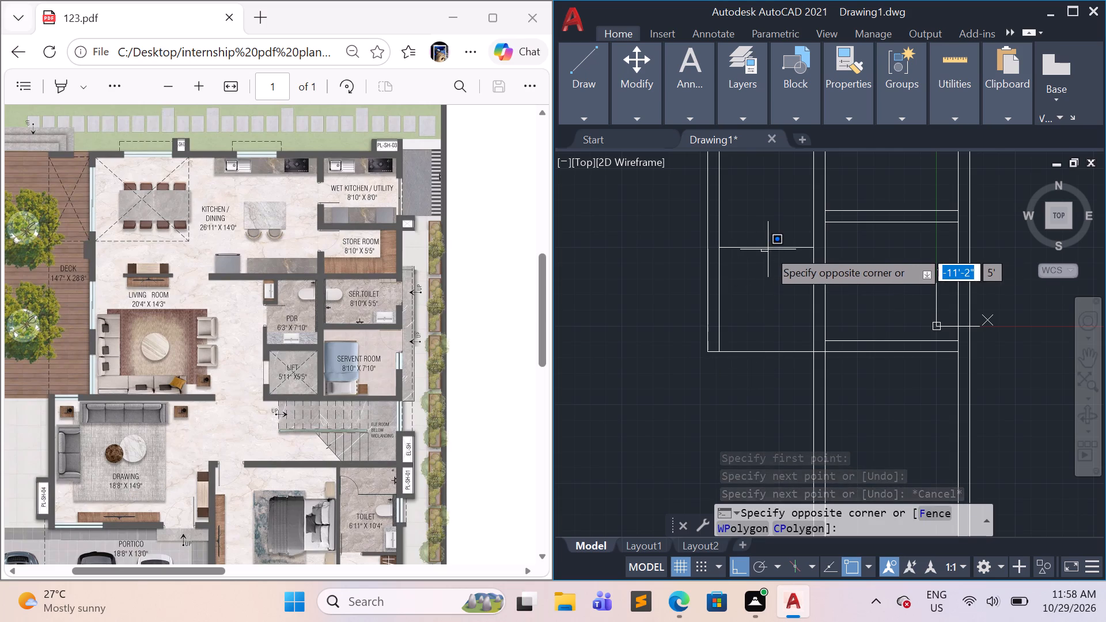
pyautogui.click(768, 248)
pyautogui.click(769, 247)
pyautogui.write('co')
pyautogui.press('Return')
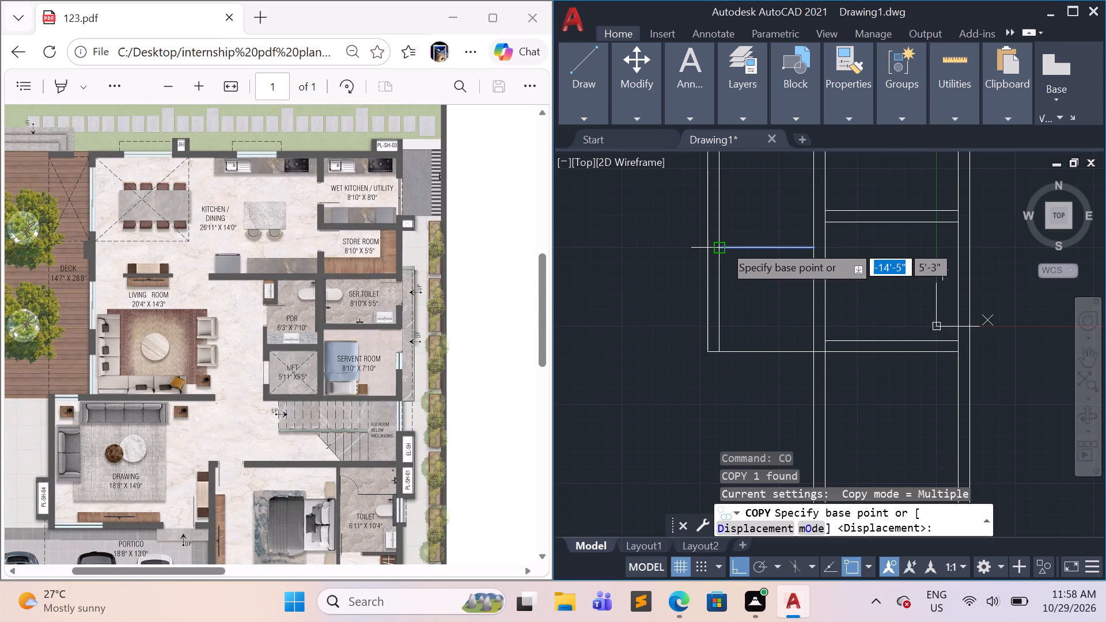
pyautogui.click(722, 245)
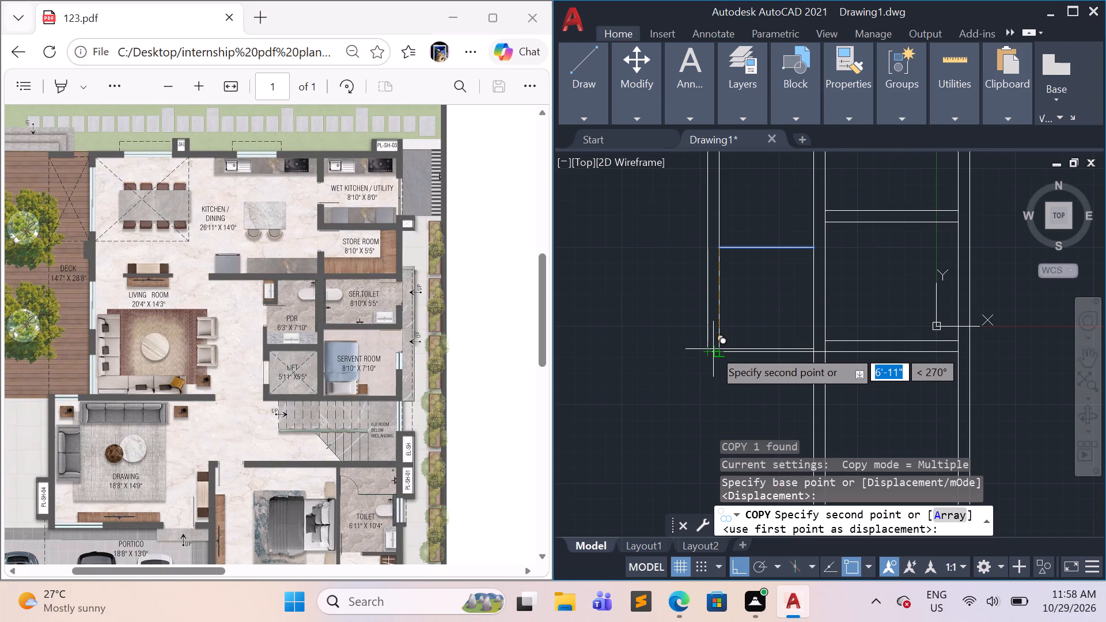
pyautogui.click(713, 349)
pyautogui.press('Escape')
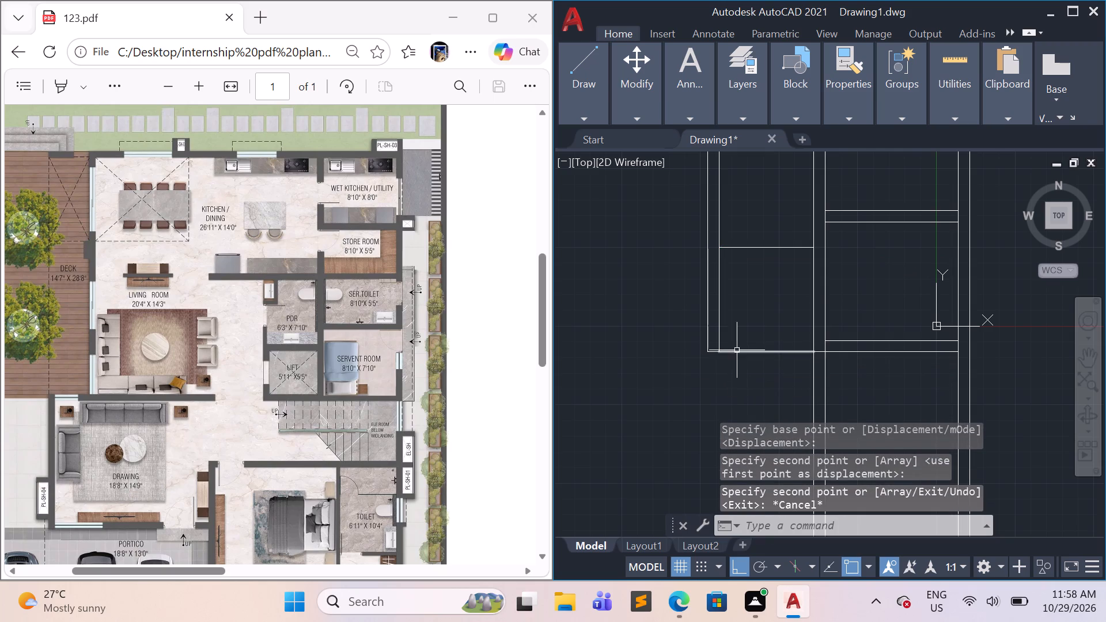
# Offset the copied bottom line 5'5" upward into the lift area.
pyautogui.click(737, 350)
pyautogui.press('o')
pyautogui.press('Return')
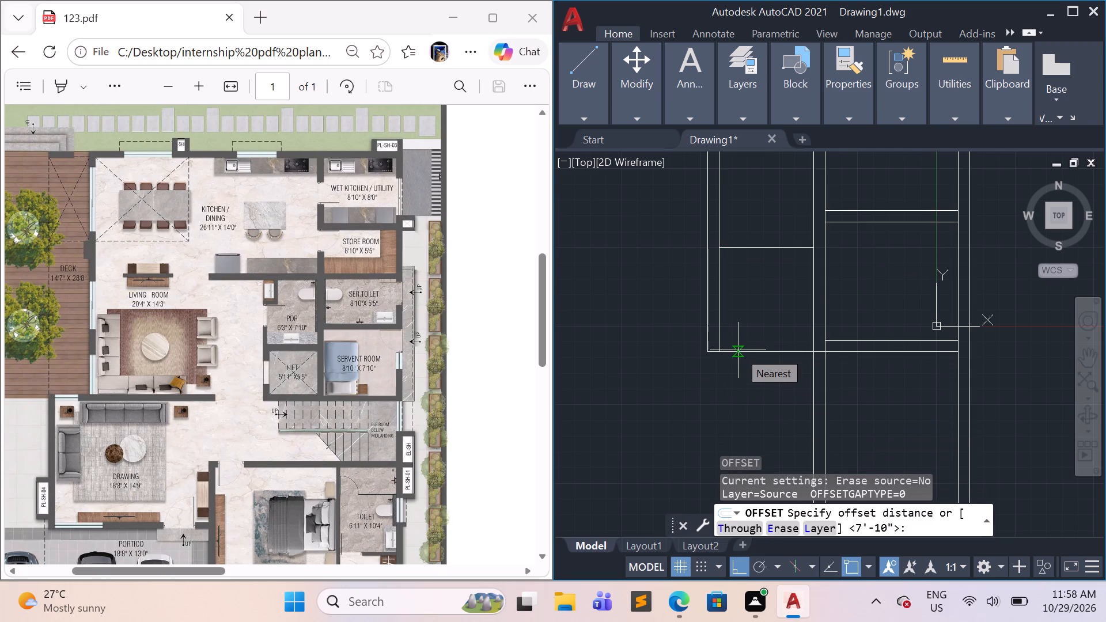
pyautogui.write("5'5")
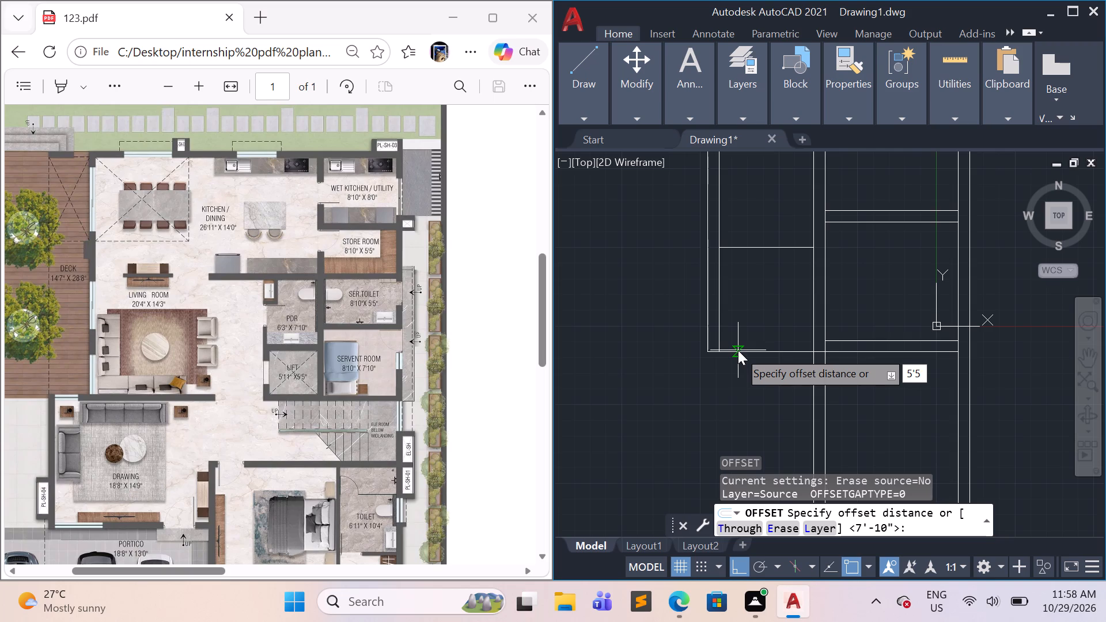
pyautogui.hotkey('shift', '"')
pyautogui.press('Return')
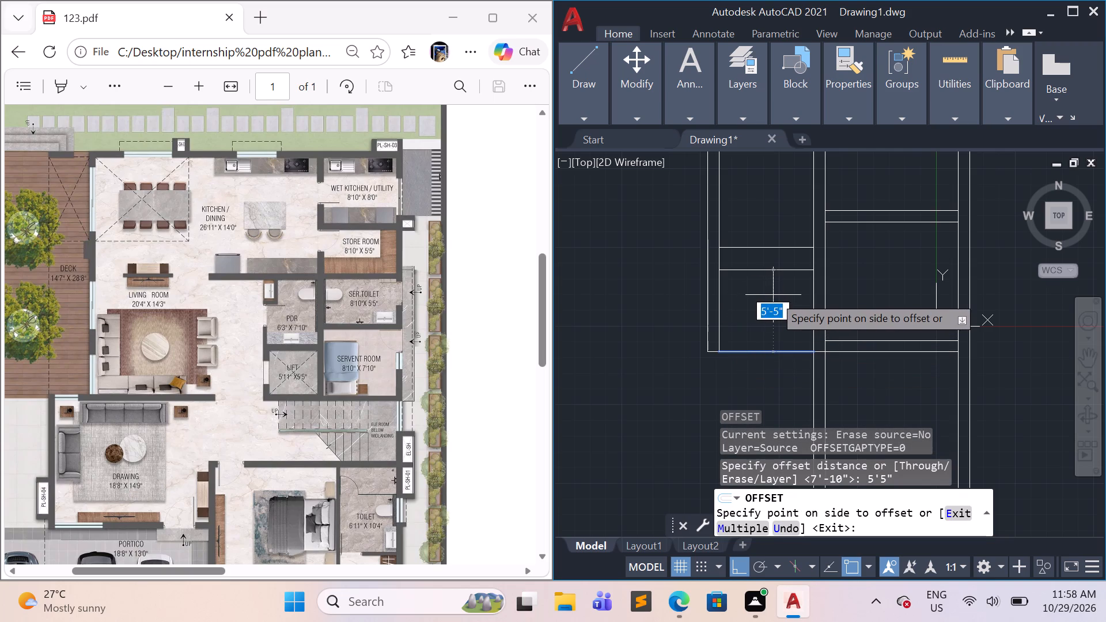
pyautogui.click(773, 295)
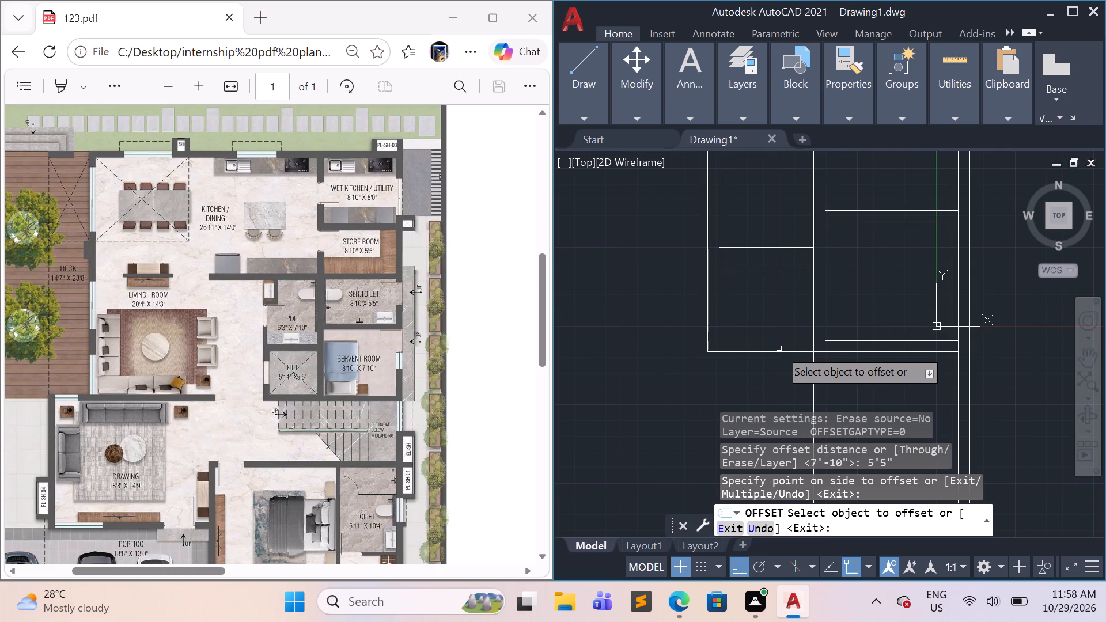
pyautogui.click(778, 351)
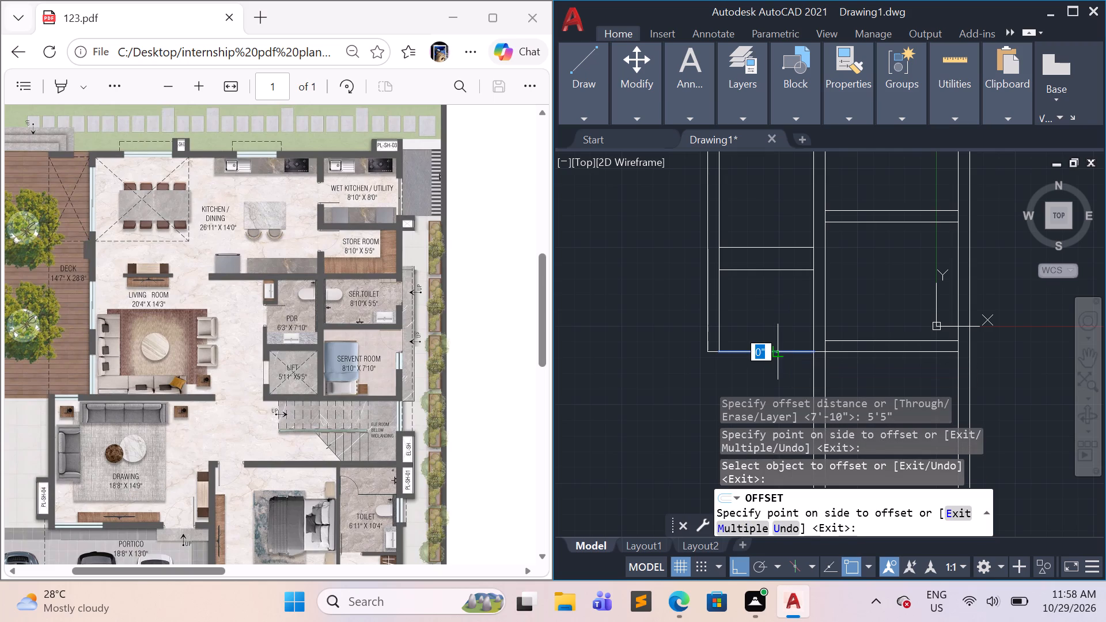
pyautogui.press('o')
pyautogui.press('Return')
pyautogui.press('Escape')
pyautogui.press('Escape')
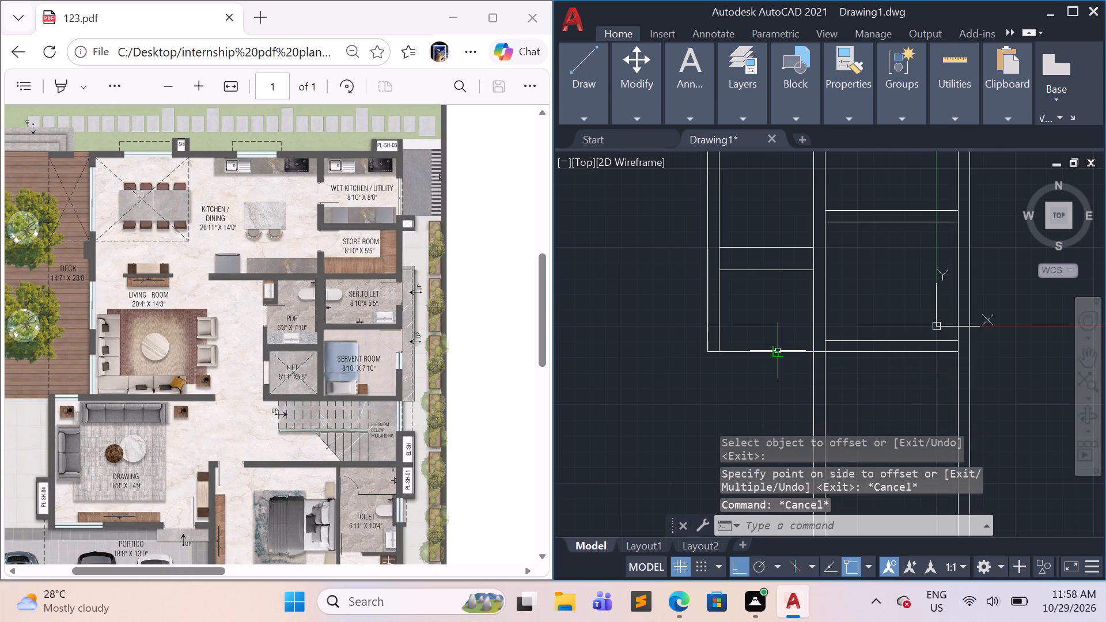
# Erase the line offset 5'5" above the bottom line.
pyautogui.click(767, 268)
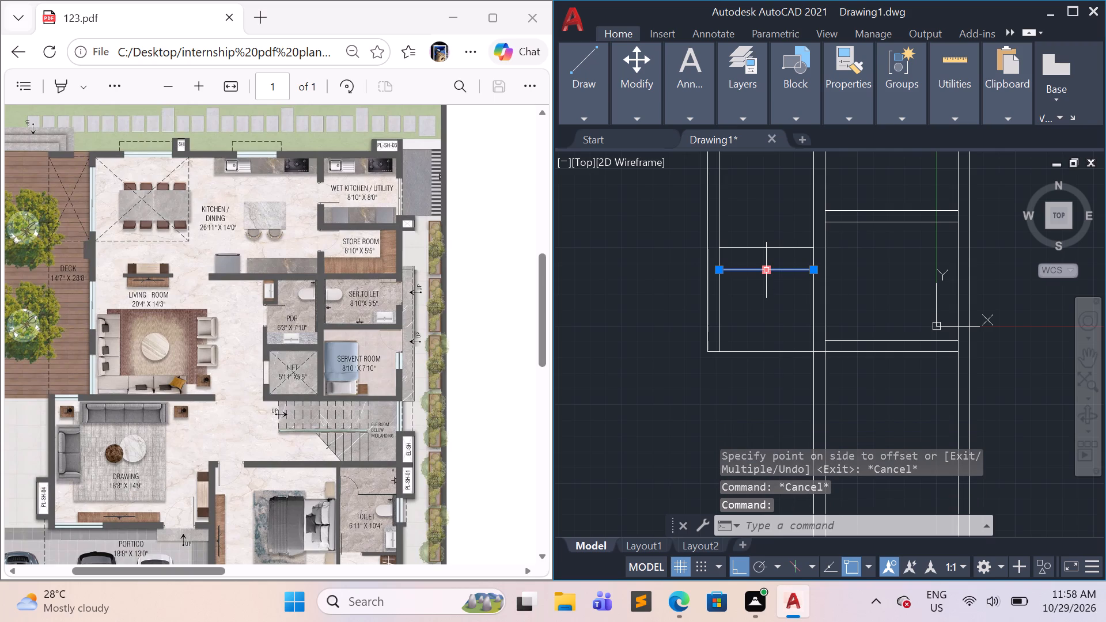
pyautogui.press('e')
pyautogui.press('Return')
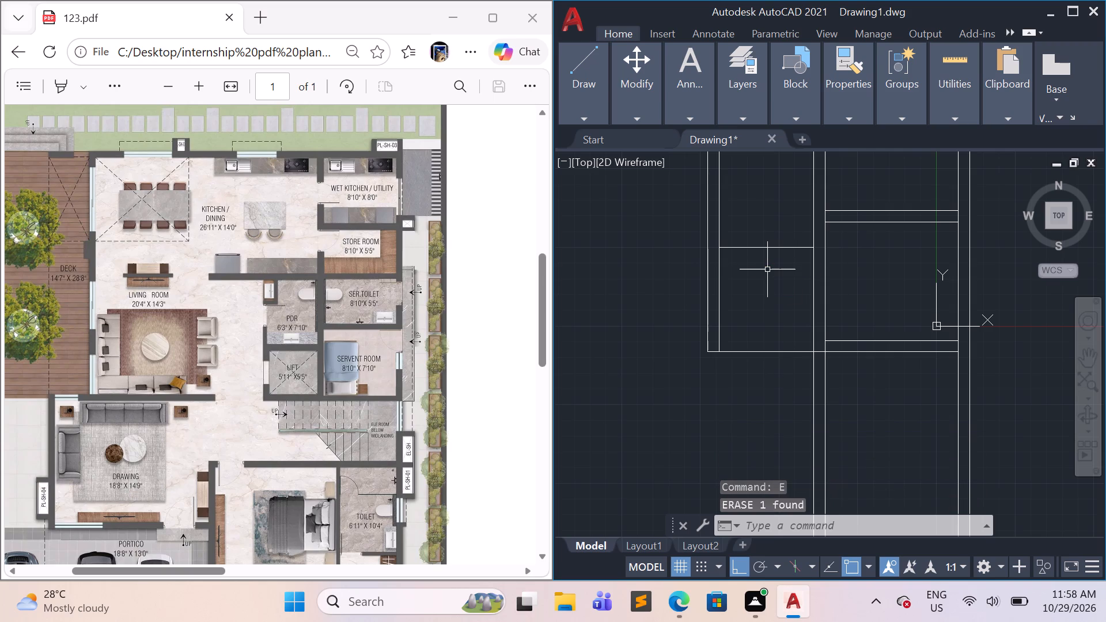
# Offset the copied bottom line 9" upward to form the lift's bottom wall.
pyautogui.click(763, 352)
pyautogui.press('o')
pyautogui.press('Return')
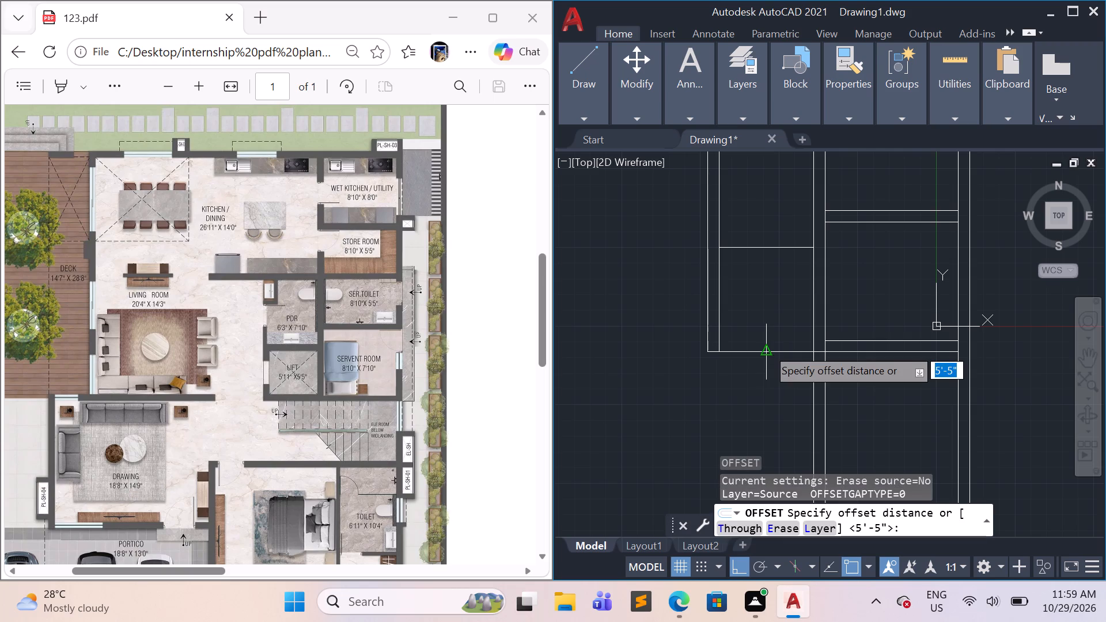
pyautogui.write('9"')
pyautogui.press('Return')
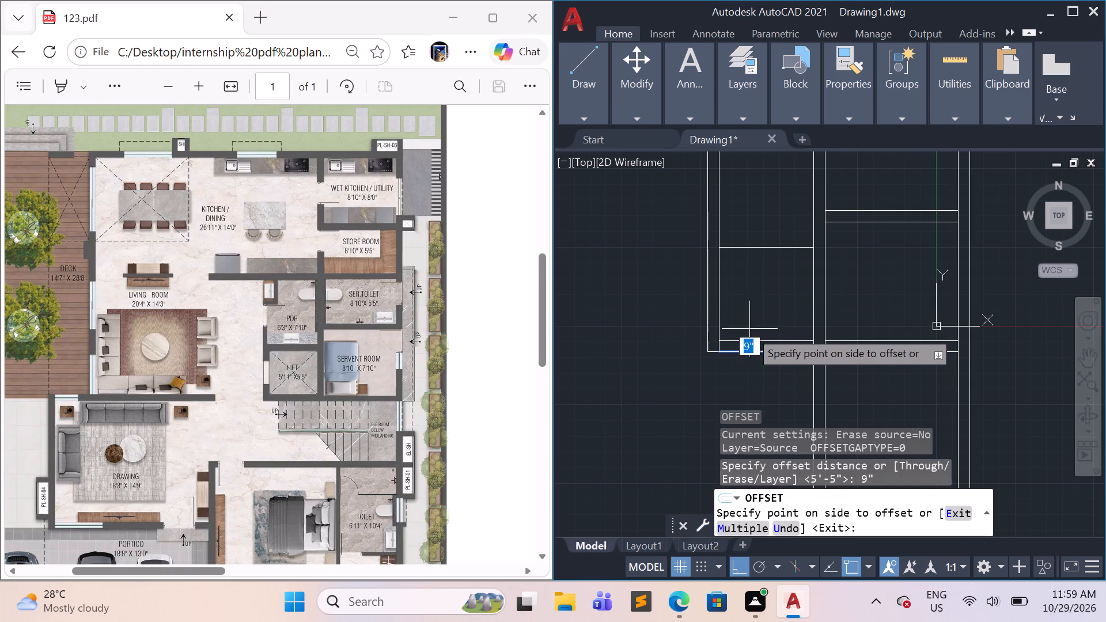
pyautogui.click(750, 317)
pyautogui.press('Escape')
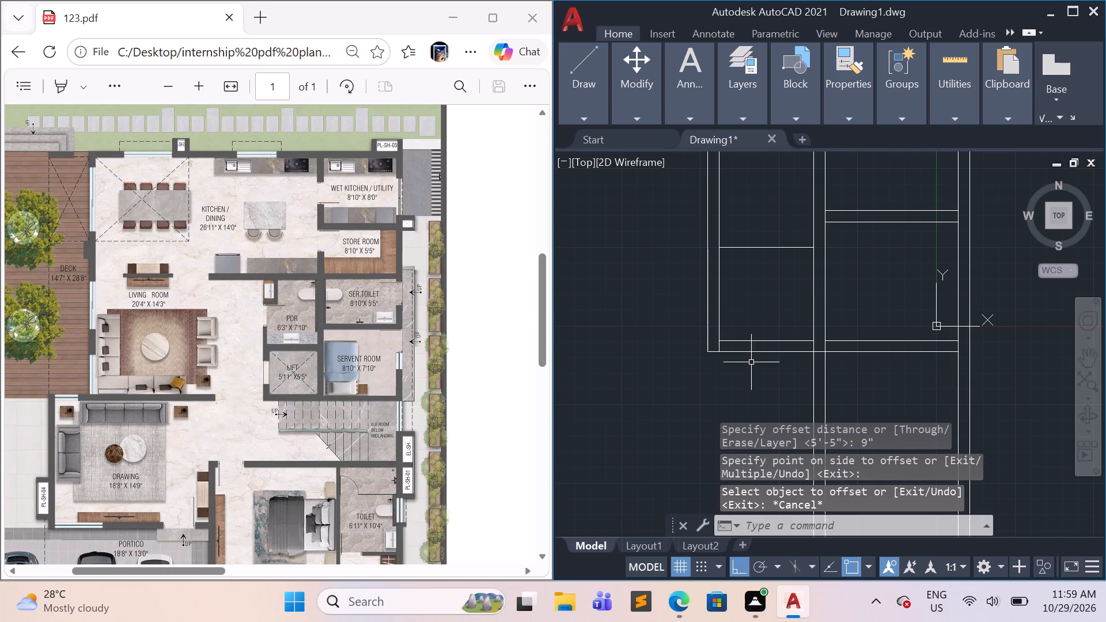
# Offset the bottom wall's inner line 5'5" upward to set the lift's depth below the PDR.
pyautogui.click(758, 342)
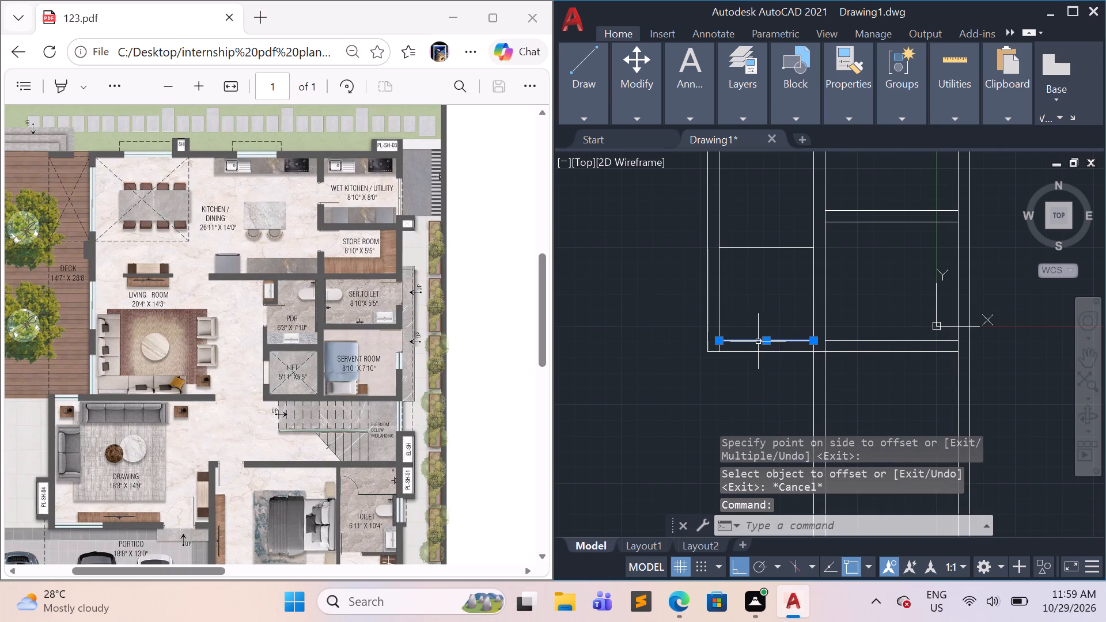
pyautogui.press('o')
pyautogui.press('Return')
pyautogui.write('5\'5"')
pyautogui.press('Return')
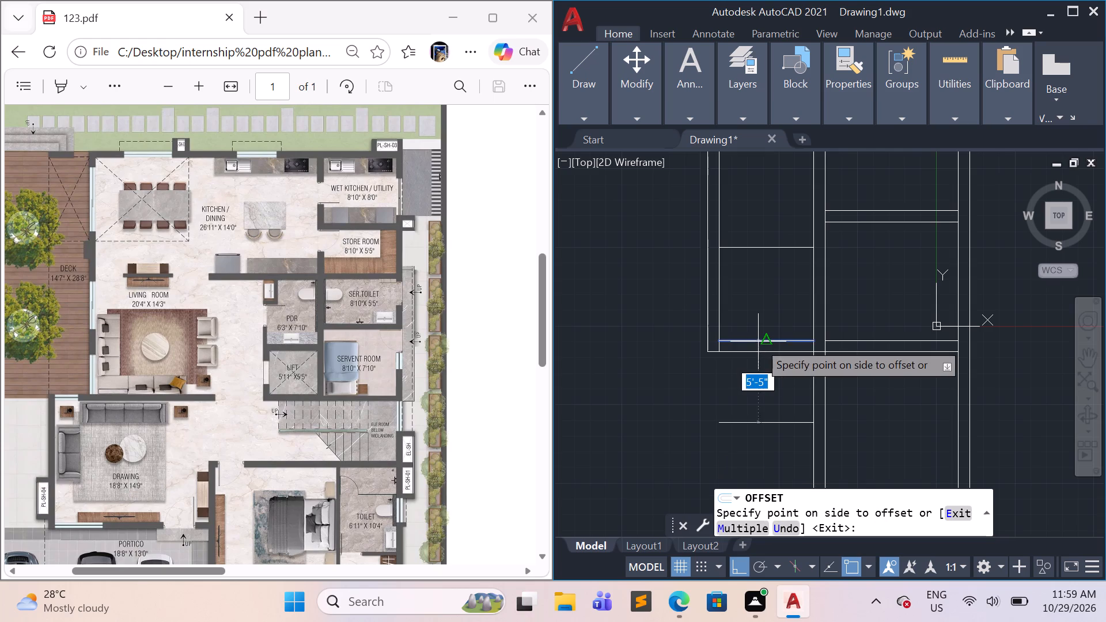
pyautogui.click(773, 264)
pyautogui.press('Escape')
pyautogui.press('Escape')
pyautogui.press('Escape')
pyautogui.press('Escape')
pyautogui.press('Escape')
pyautogui.press('Escape')
pyautogui.press('Escape')
pyautogui.press('Escape')
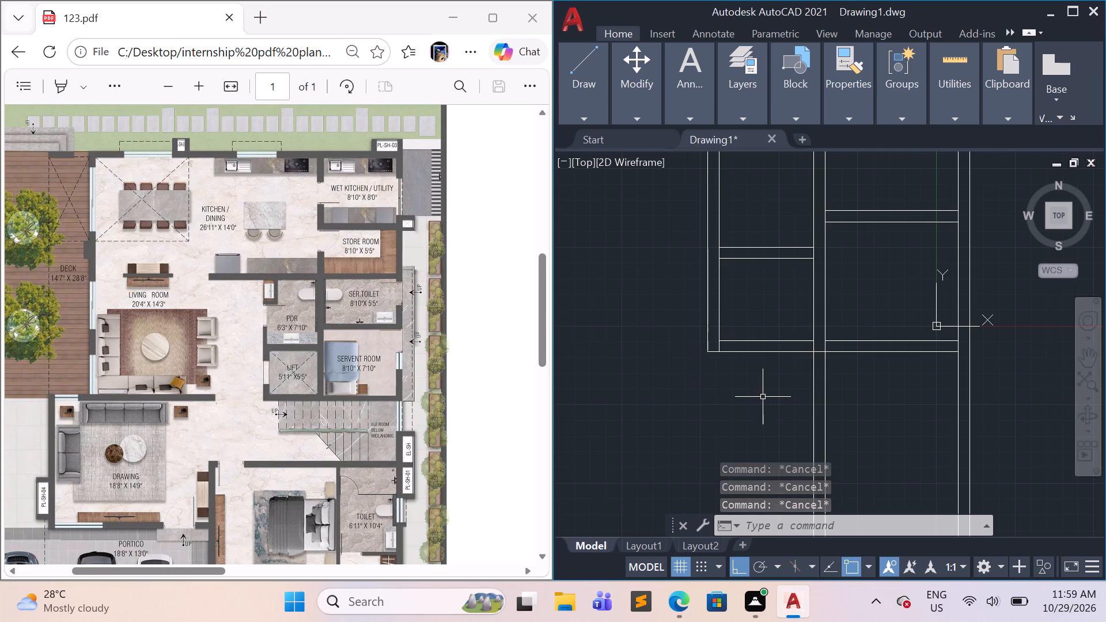
# Trim the shared wall's two vertical lines below the lift and servant room, and where they cross the bottom wall.
pyautogui.scroll(1, 763, 394)
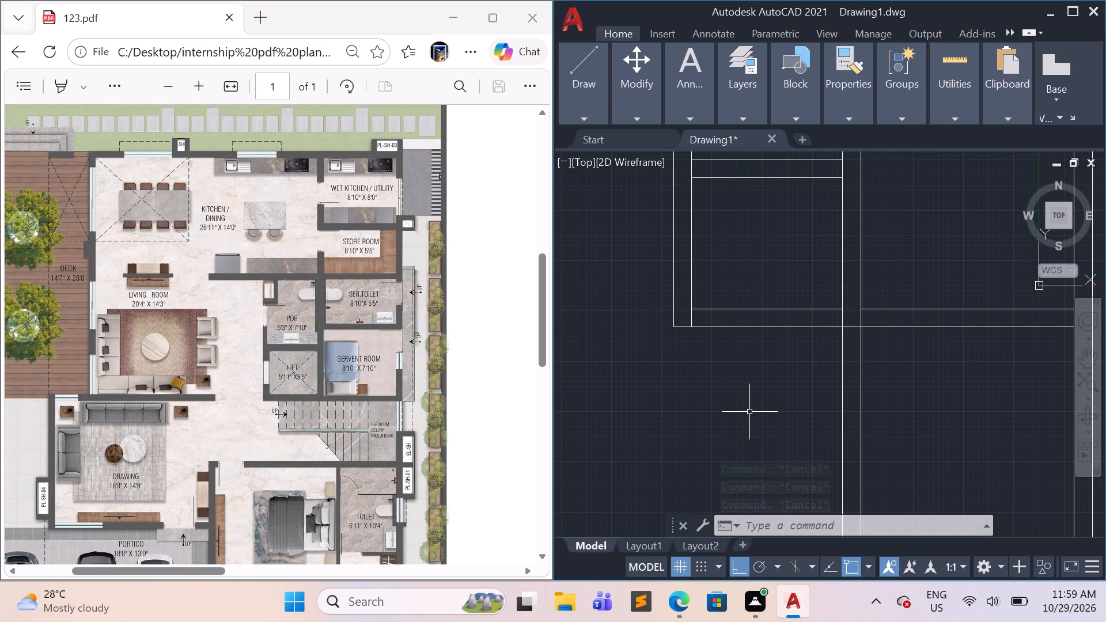
pyautogui.scroll(-1, 707, 406)
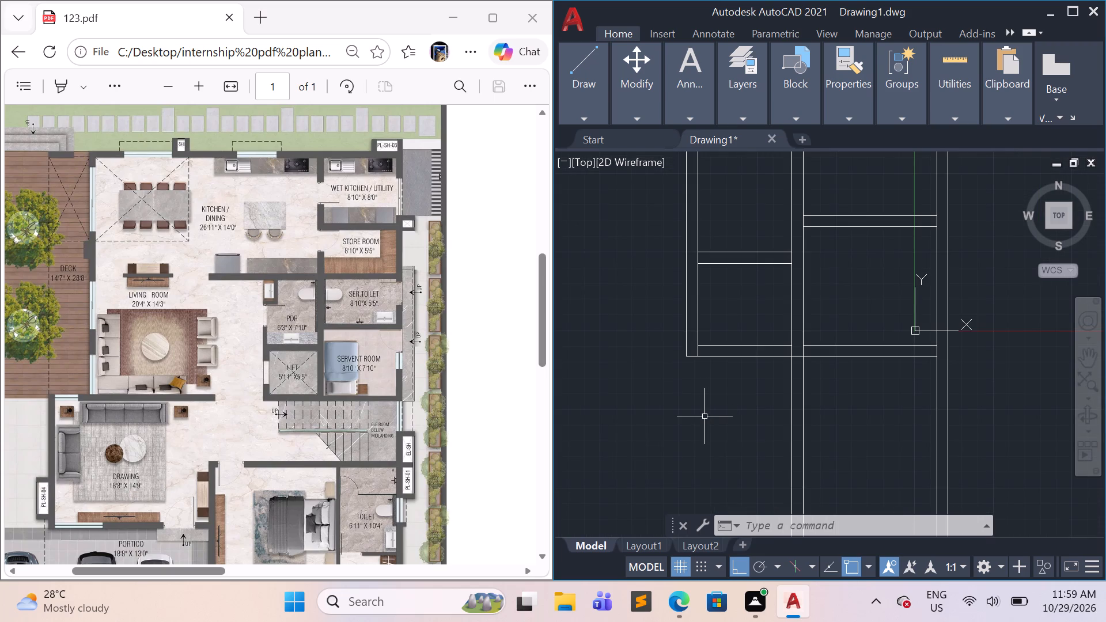
pyautogui.write('tr')
pyautogui.press('Return')
pyautogui.moveTo(705, 418); pyautogui.dragTo(710, 415)
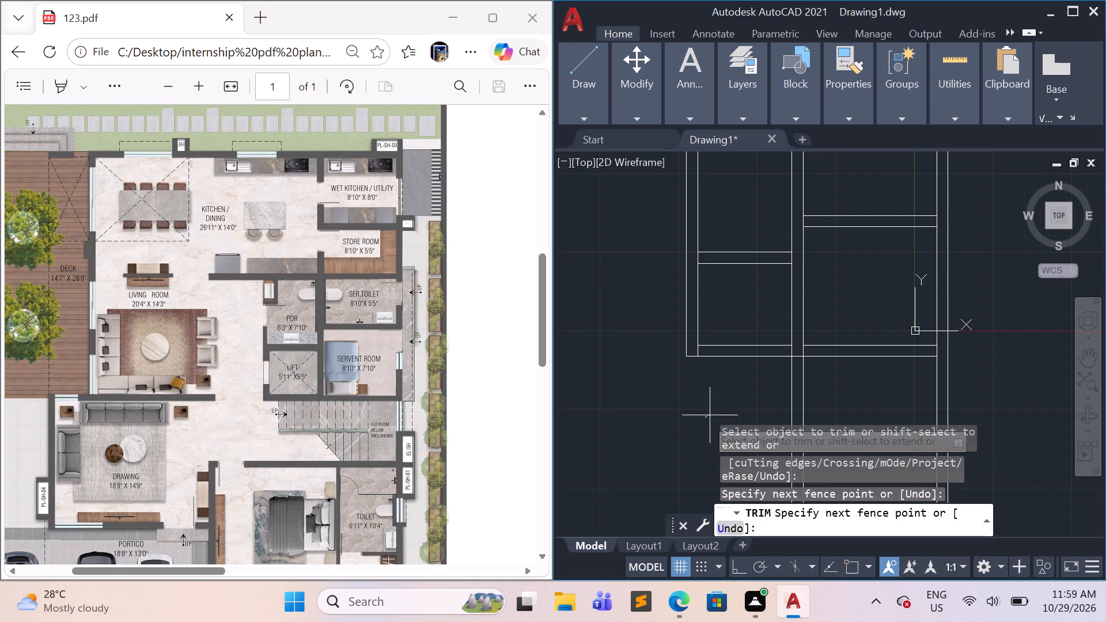
pyautogui.moveTo(710, 415); pyautogui.dragTo(840, 415)
pyautogui.scroll(3, 790, 358)
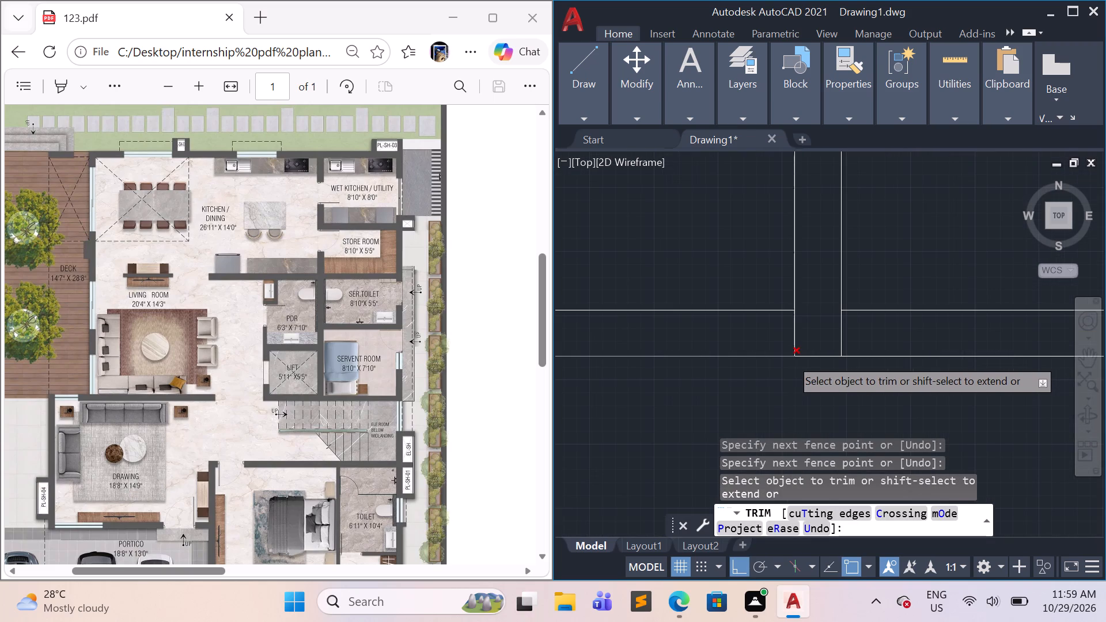
pyautogui.moveTo(783, 333); pyautogui.dragTo(853, 327)
pyautogui.scroll(-5, 847, 332)
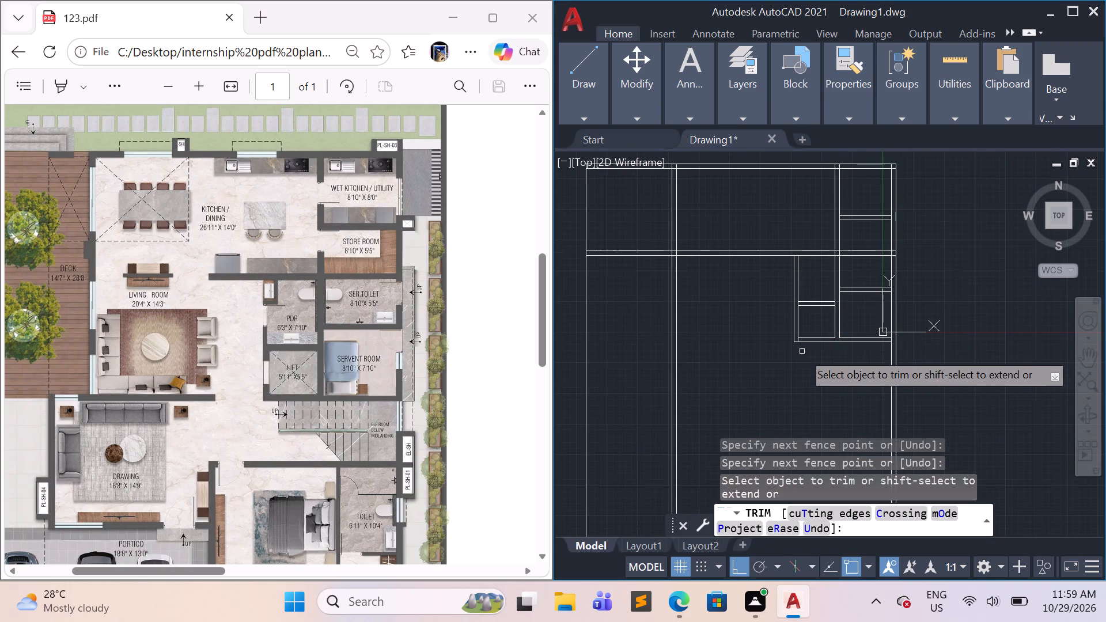
# Trim the inner vertical lines crossing the bottom wall at the lift's outer corner and at the servant room's junction with the exterior wall.
pyautogui.scroll(5, 797, 346)
pyautogui.moveTo(813, 290); pyautogui.dragTo(782, 285)
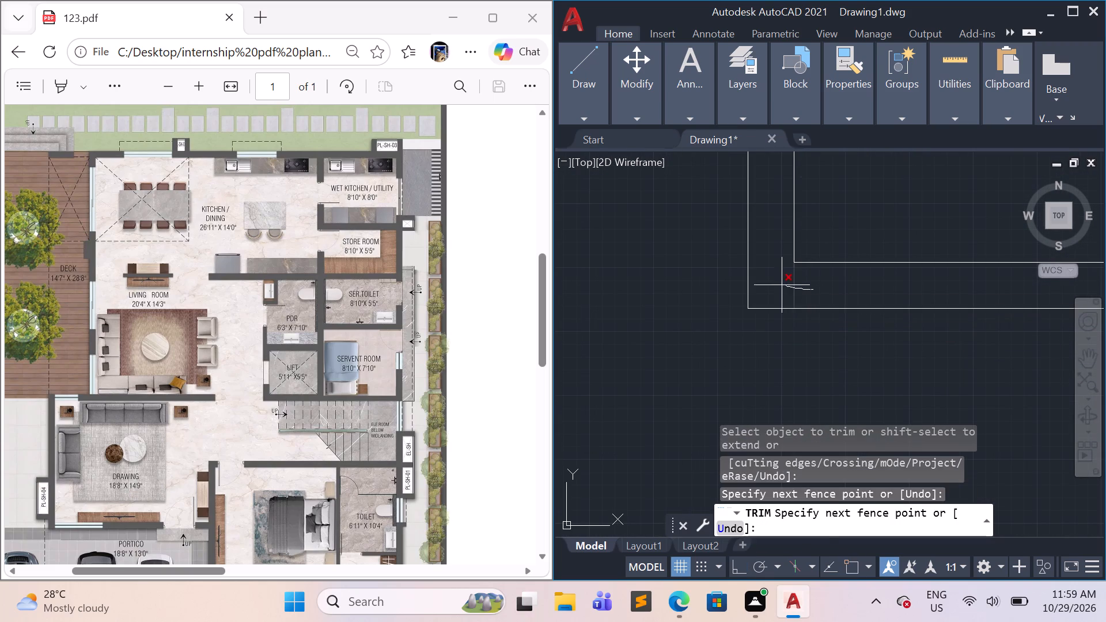
pyautogui.moveTo(782, 285); pyautogui.dragTo(781, 284)
pyautogui.scroll(-5, 784, 293)
pyautogui.scroll(5, 849, 313)
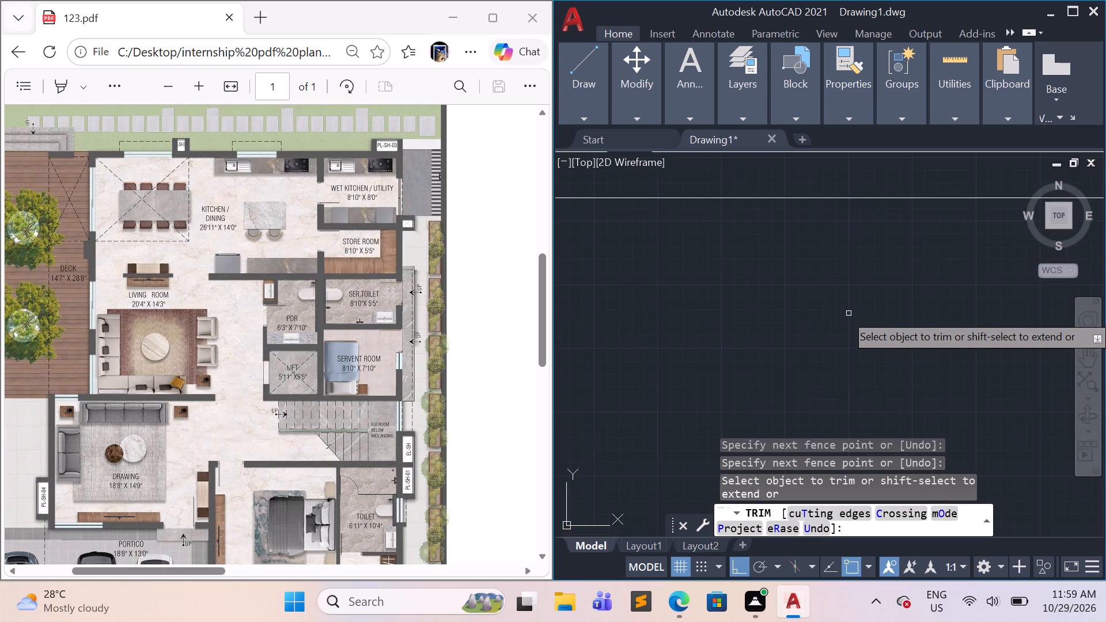
pyautogui.scroll(-5, 849, 314)
pyautogui.scroll(1, 858, 339)
pyautogui.moveTo(857, 352); pyautogui.dragTo(806, 399, button='middle')
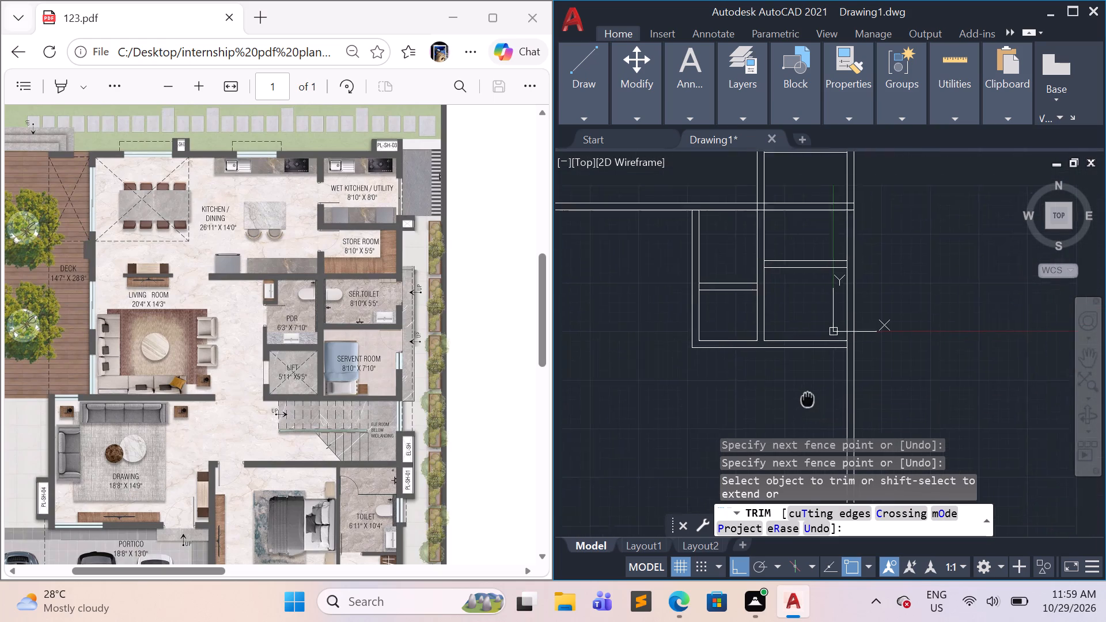
pyautogui.moveTo(806, 399); pyautogui.dragTo(781, 406, button='middle')
pyautogui.scroll(4, 825, 346)
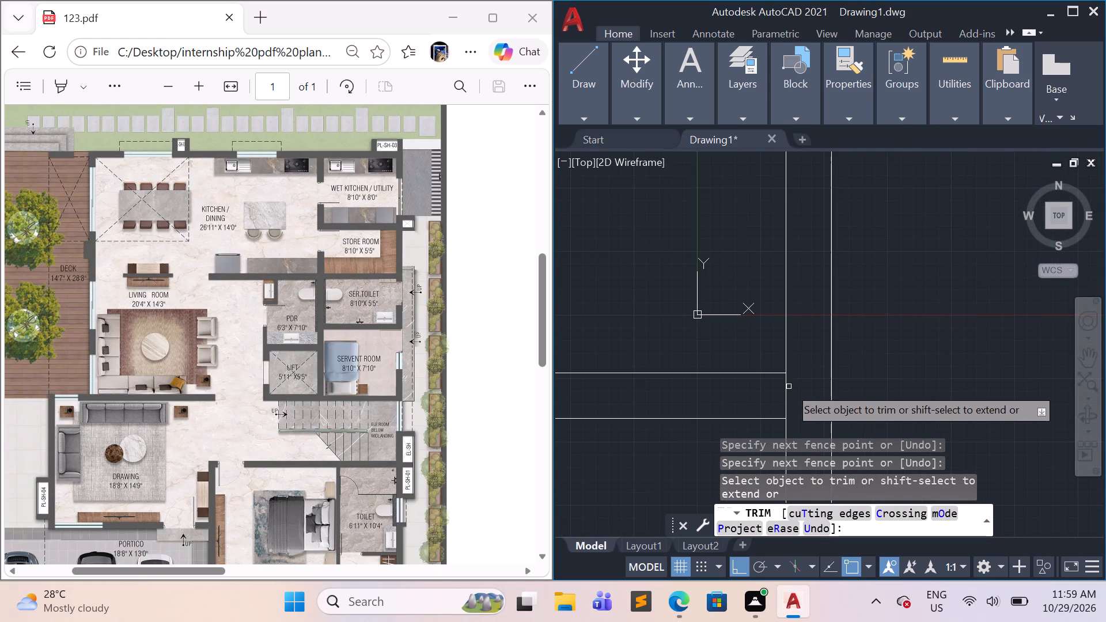
pyautogui.moveTo(796, 394); pyautogui.dragTo(763, 400)
pyautogui.scroll(-6, 756, 392)
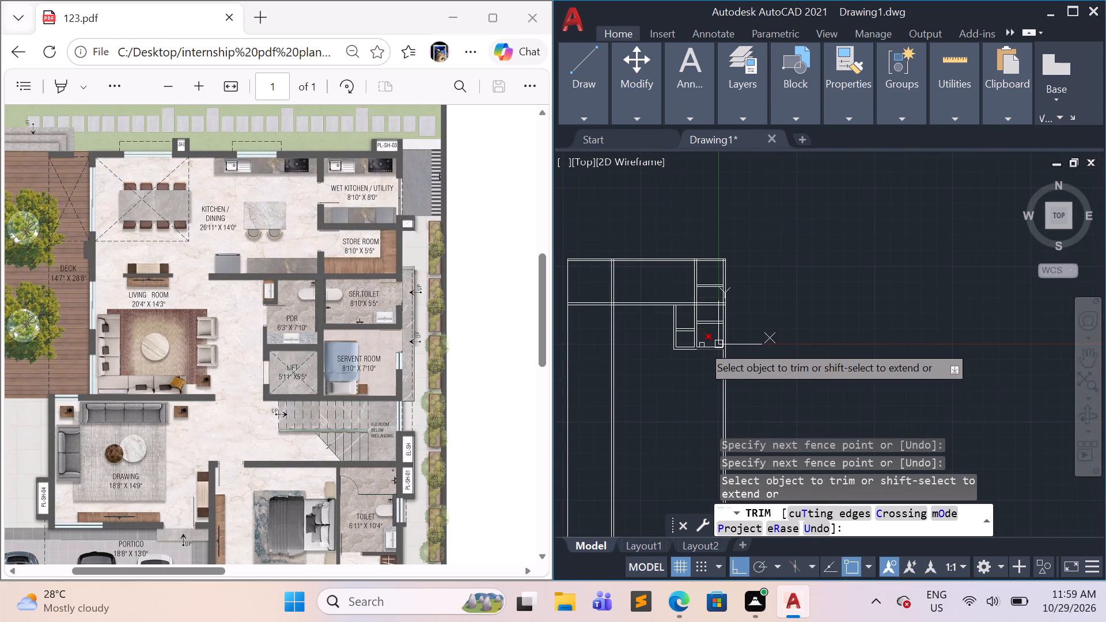
pyautogui.scroll(3, 692, 323)
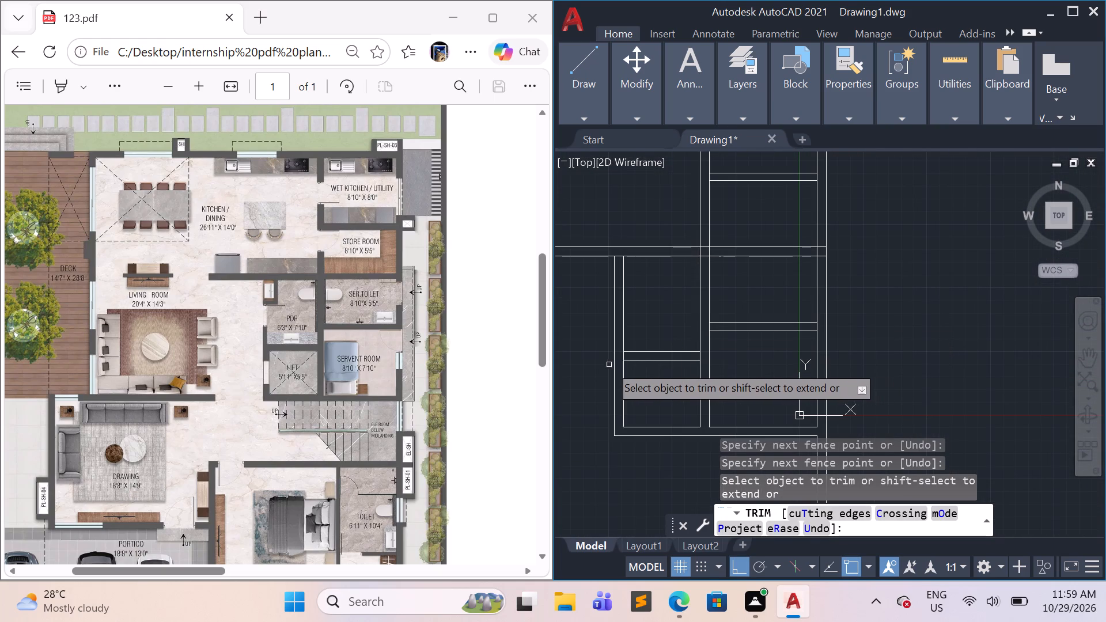
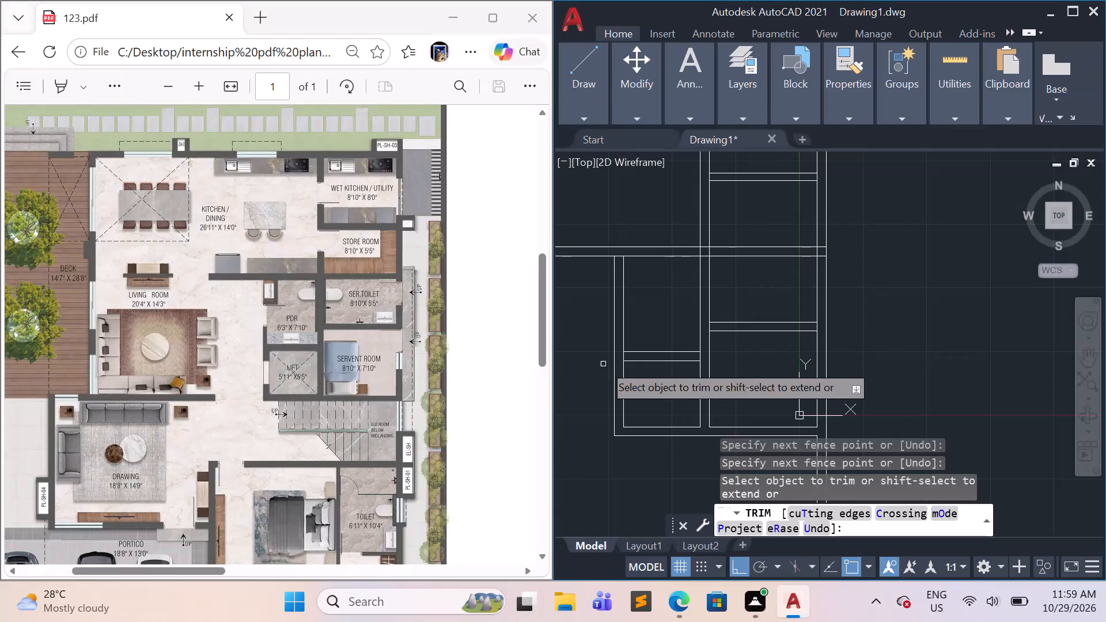
# Trim the vertical wall lines crossing both ends of the partition between the PDR and the lift.
pyautogui.scroll(3, 612, 354)
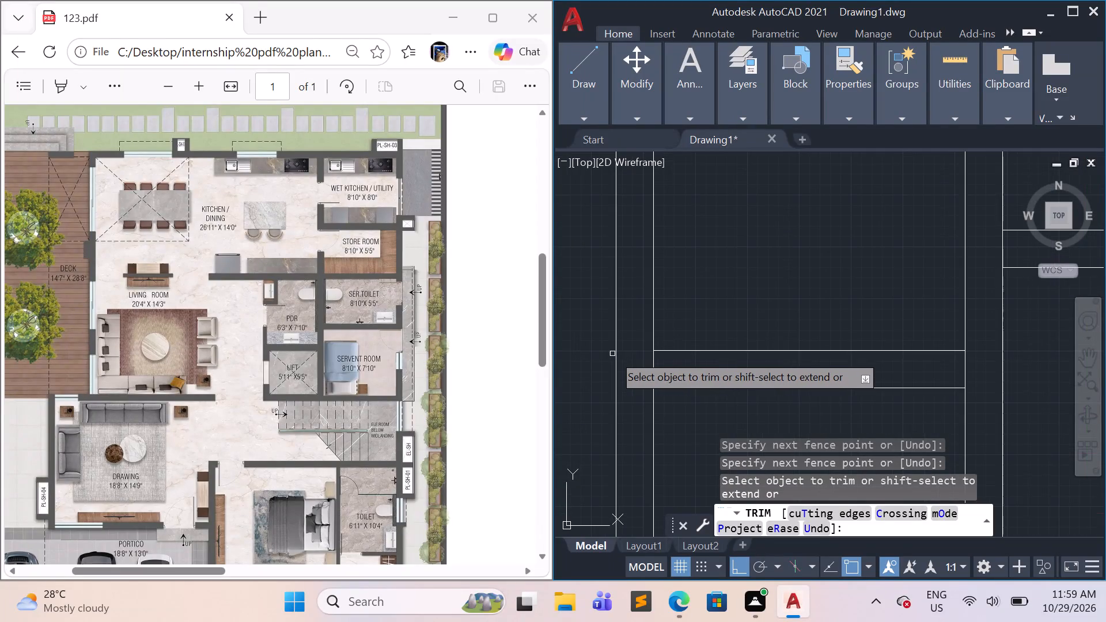
pyautogui.scroll(2, 624, 370)
pyautogui.moveTo(638, 365); pyautogui.dragTo(744, 367)
pyautogui.scroll(-3, 747, 366)
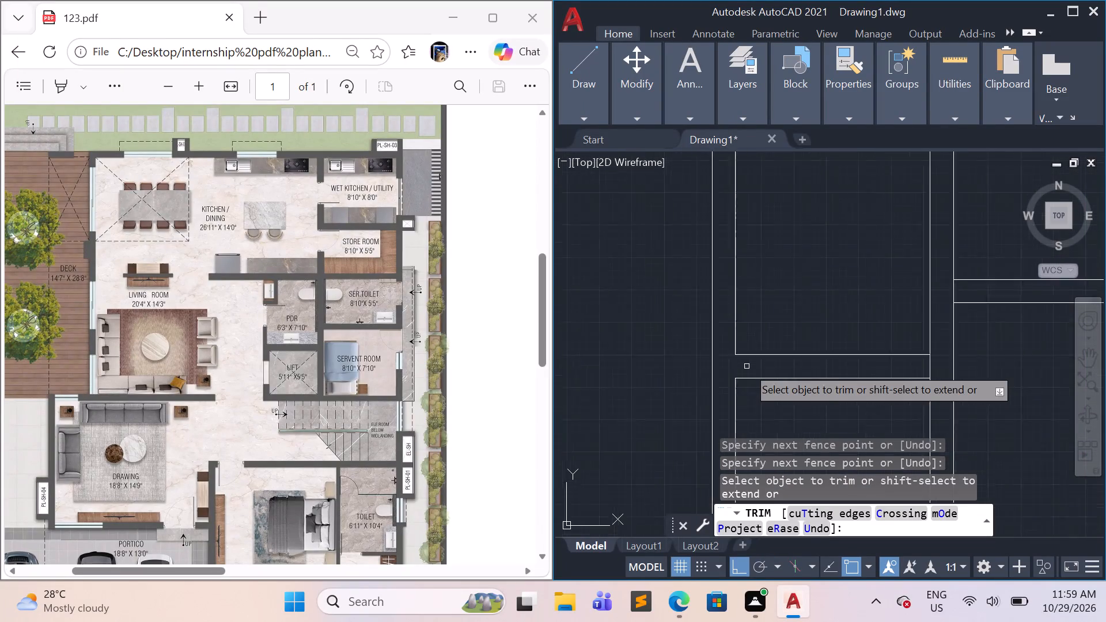
pyautogui.scroll(-2, 747, 366)
pyautogui.scroll(3, 831, 364)
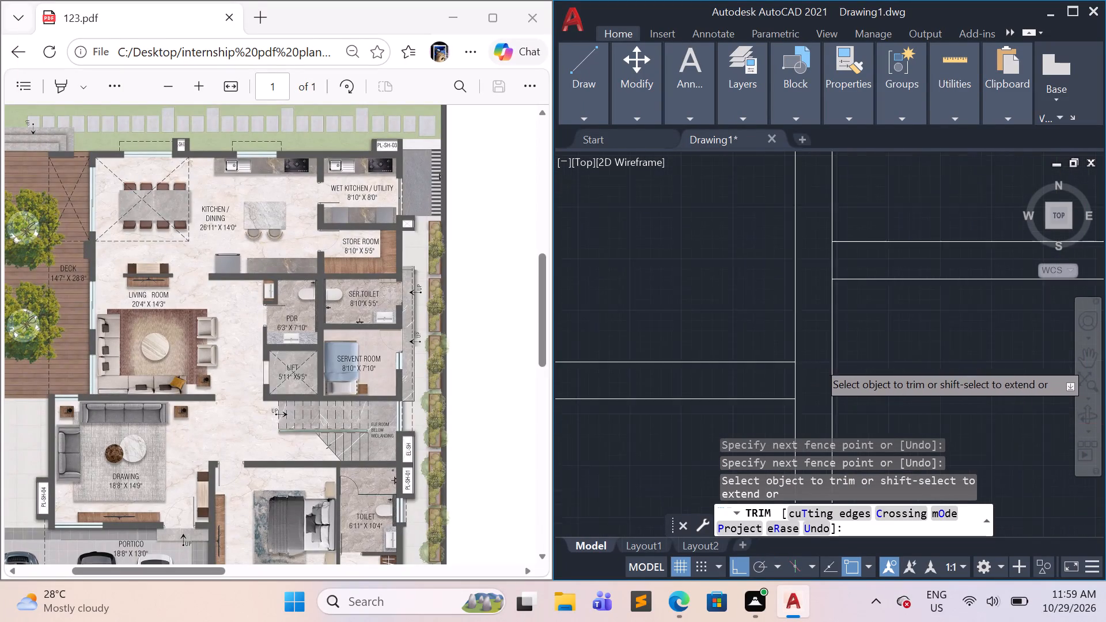
pyautogui.scroll(1, 817, 361)
pyautogui.moveTo(804, 392); pyautogui.dragTo(742, 393)
# Trim the shared wall's vertical line where the partition between servant toilet and servant room meets it.
pyautogui.scroll(-4, 732, 392)
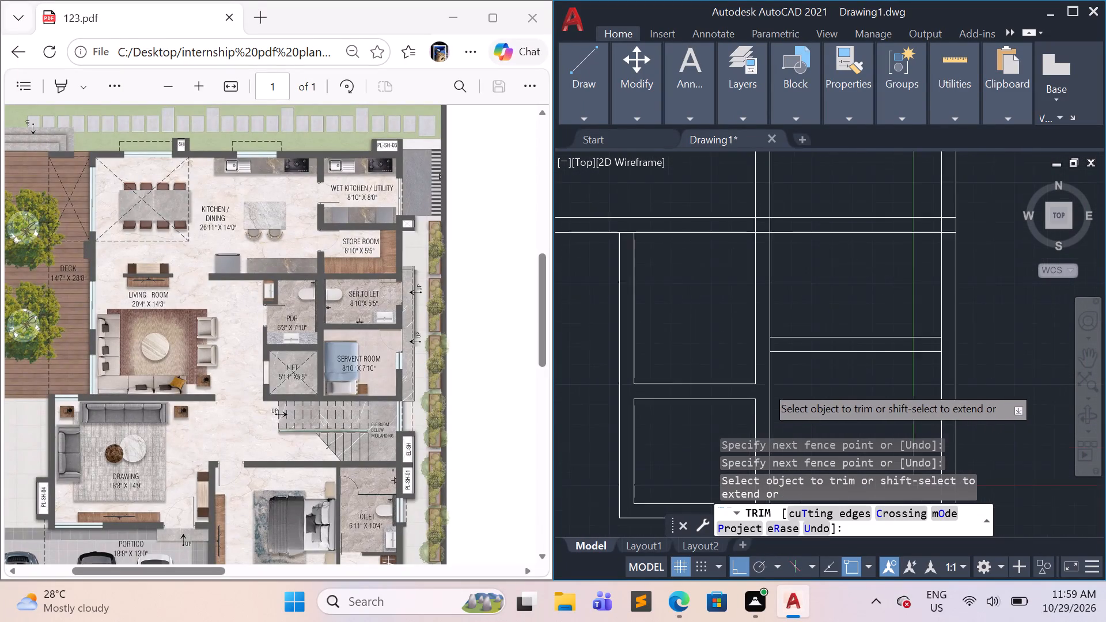
pyautogui.scroll(4, 763, 358)
pyautogui.moveTo(764, 360); pyautogui.dragTo(833, 374)
pyautogui.scroll(-4, 836, 371)
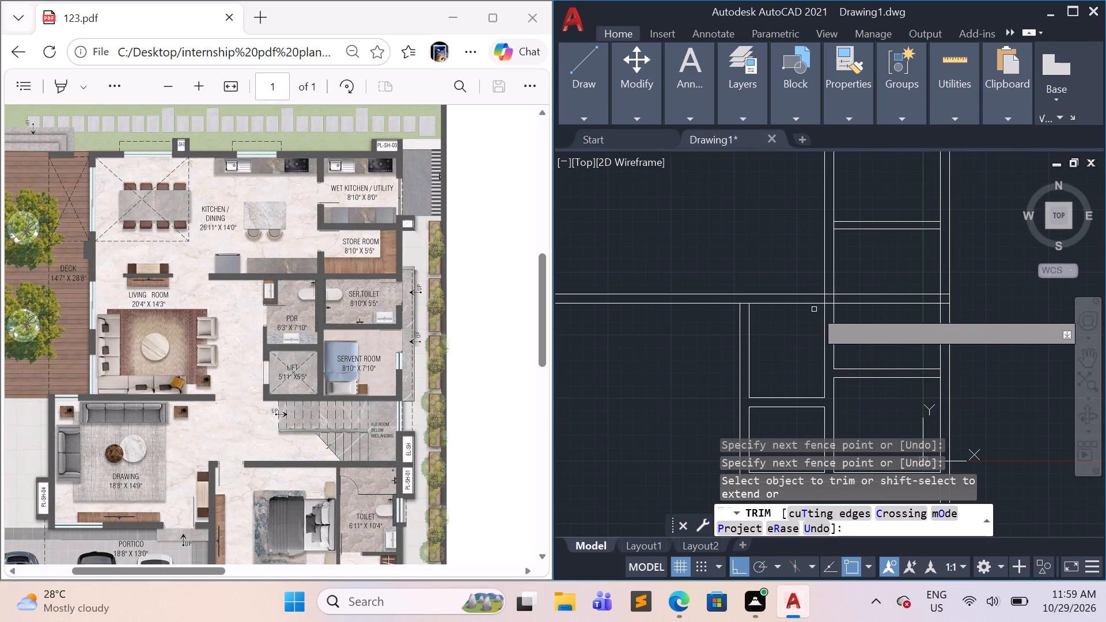
# Trim the overlapping lines where the kitchen's bottom wall meets the shared wall and the PDR's outer wall.
pyautogui.scroll(4, 813, 307)
pyautogui.moveTo(838, 251); pyautogui.dragTo(965, 244)
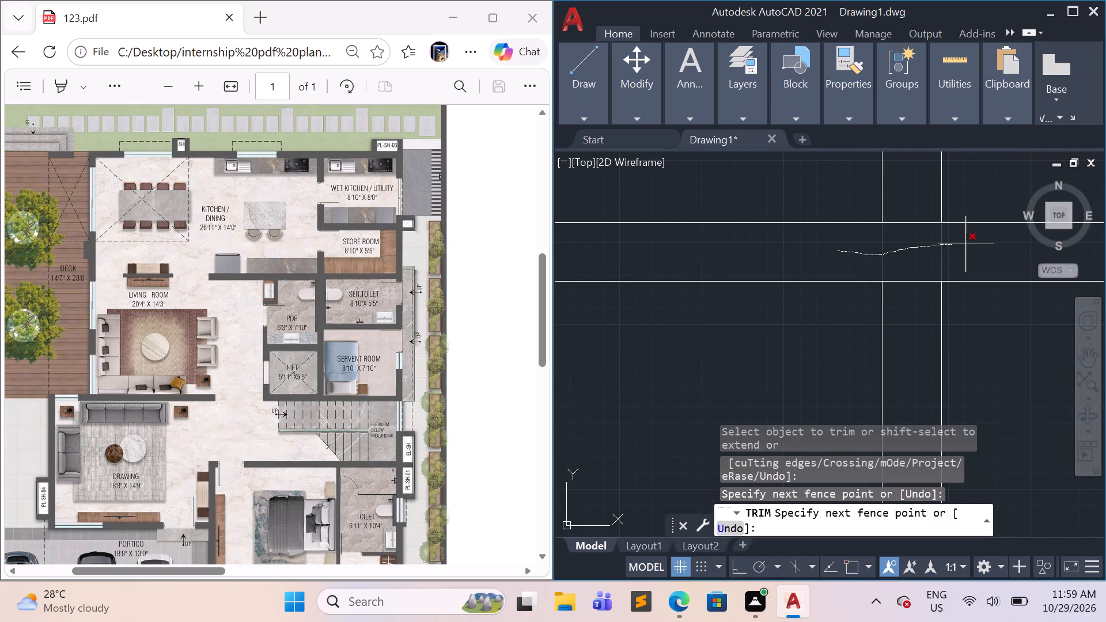
pyautogui.moveTo(965, 244); pyautogui.dragTo(914, 305)
pyautogui.scroll(-4, 911, 314)
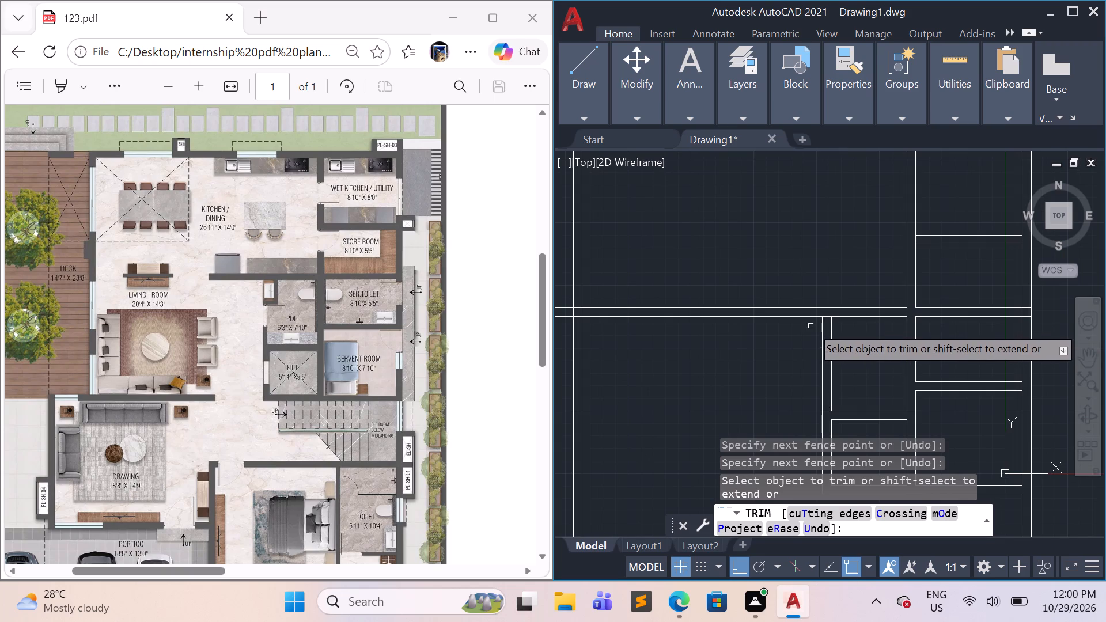
pyautogui.scroll(4, 812, 321)
pyautogui.moveTo(917, 271); pyautogui.dragTo(910, 314)
pyautogui.scroll(-4, 907, 325)
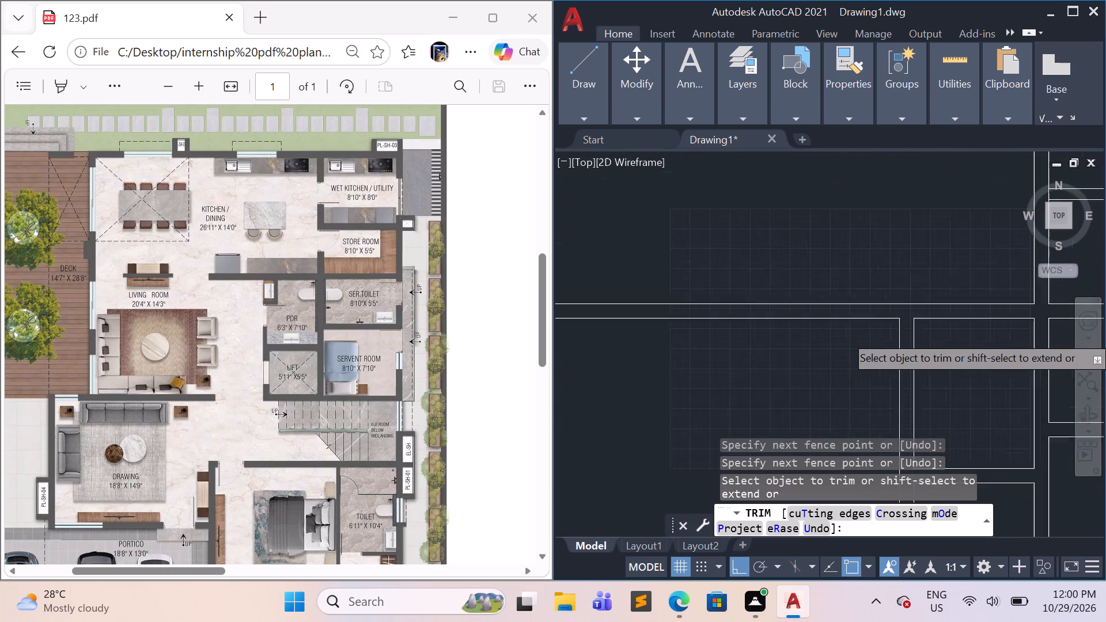
# Trim the overlapping lines at the exterior wall where the servant toilet's lower and upper walls meet it.
pyautogui.moveTo(1017, 348); pyautogui.dragTo(953, 361, button='middle')
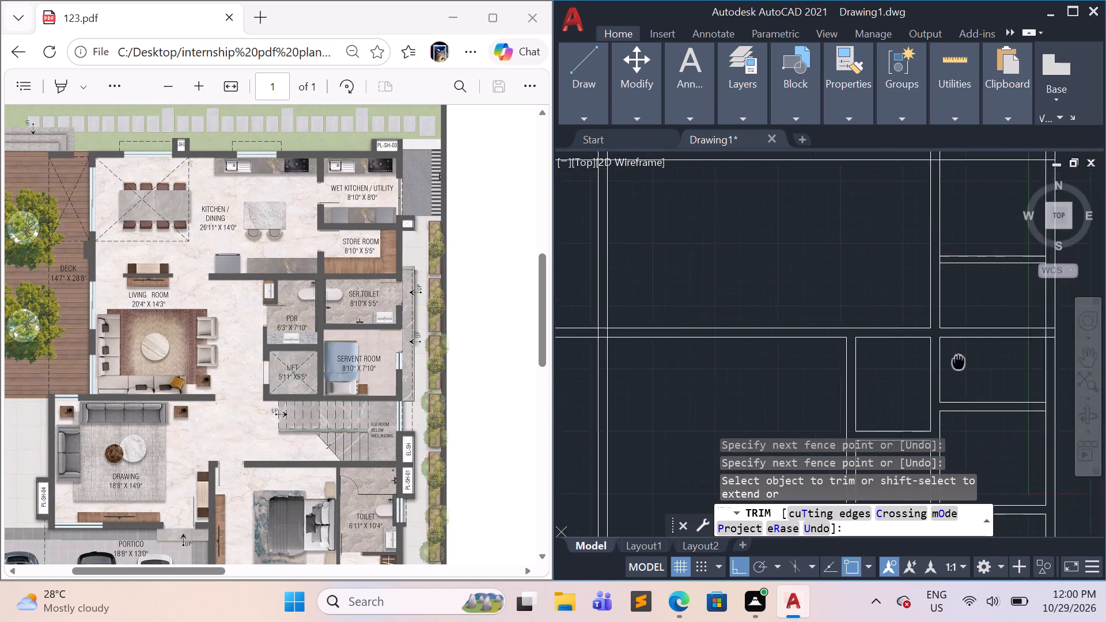
pyautogui.moveTo(953, 361); pyautogui.dragTo(690, 357, button='middle')
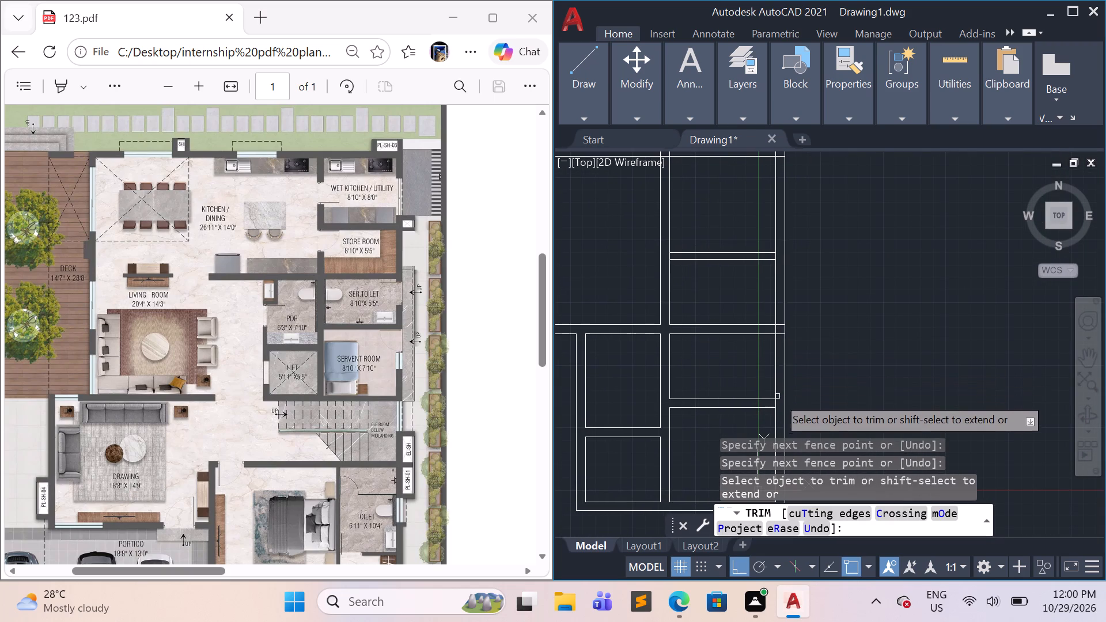
pyautogui.scroll(3, 774, 399)
pyautogui.moveTo(752, 419); pyautogui.dragTo(789, 418)
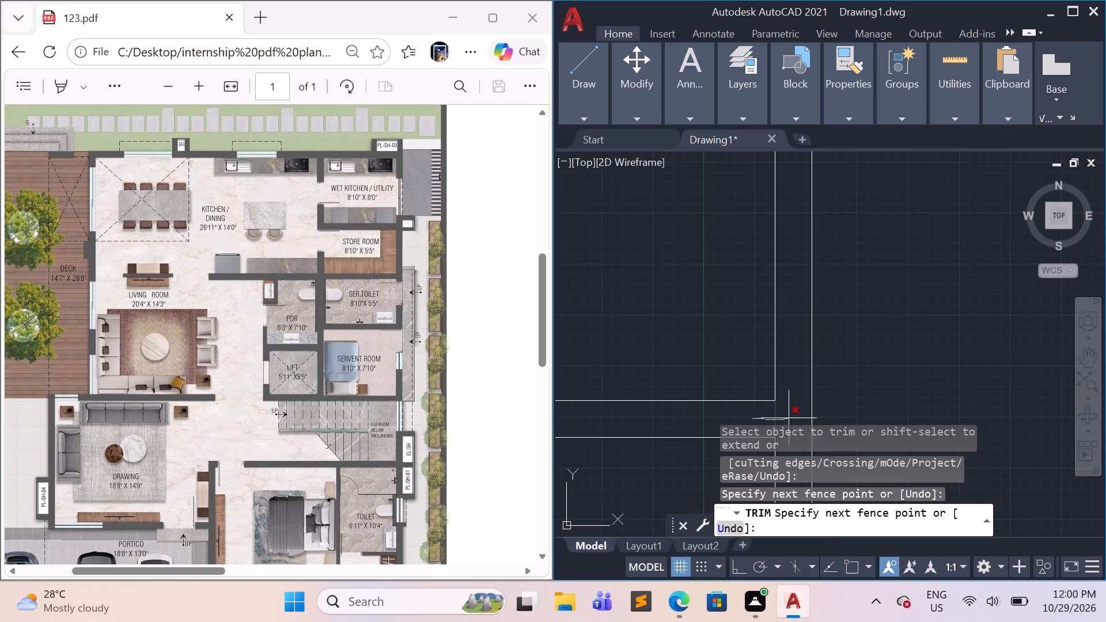
pyautogui.moveTo(789, 418); pyautogui.dragTo(795, 414)
pyautogui.scroll(-5, 781, 362)
pyautogui.scroll(5, 785, 330)
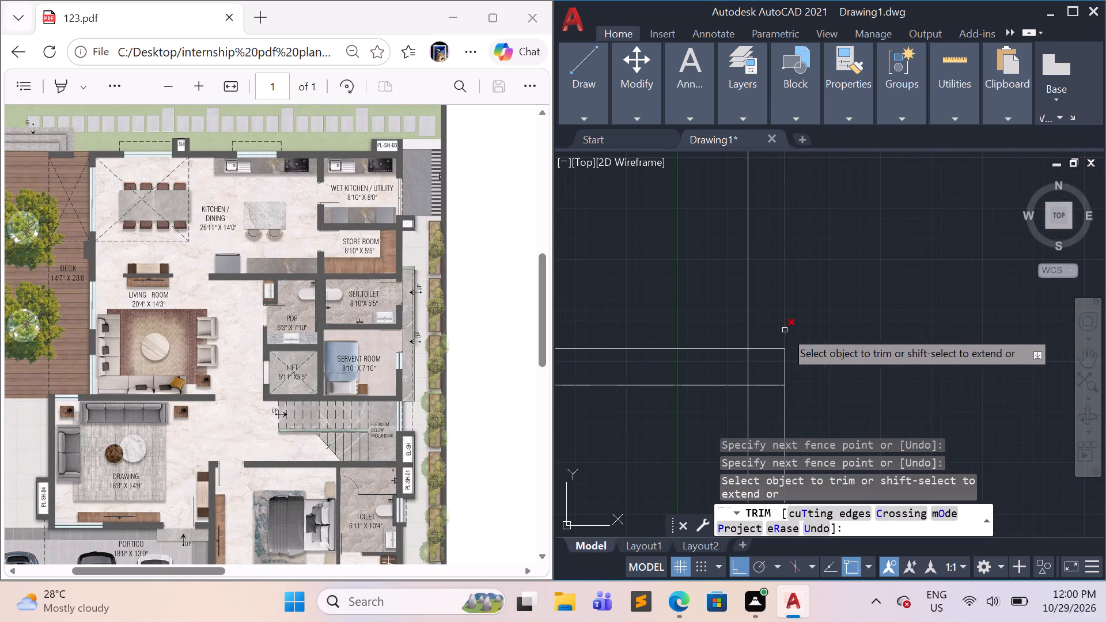
pyautogui.moveTo(764, 420); pyautogui.dragTo(763, 348)
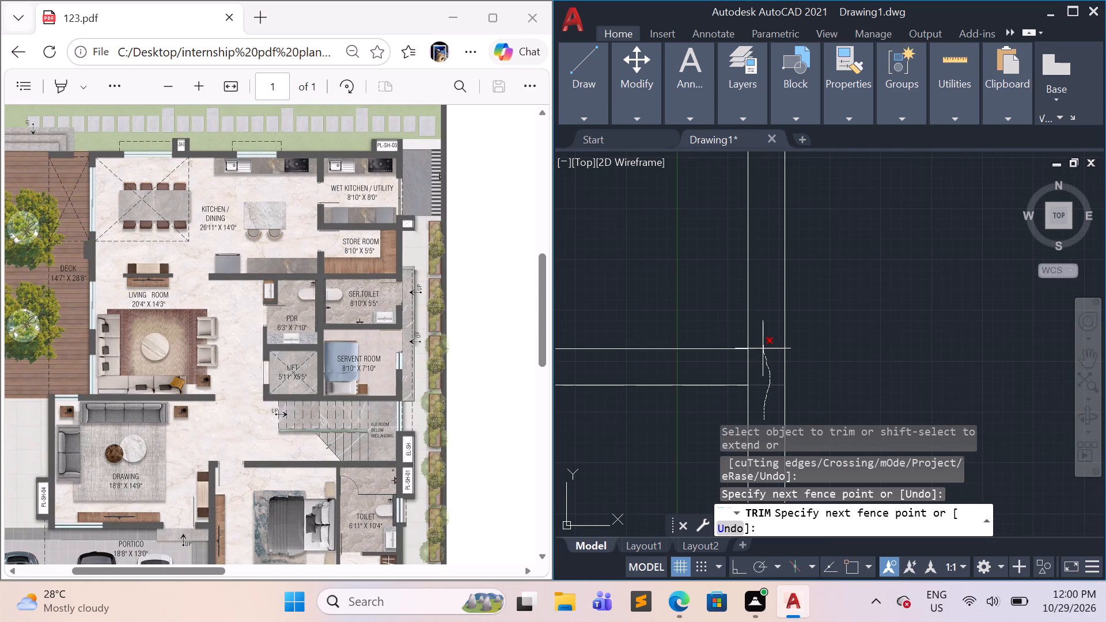
pyautogui.moveTo(763, 348); pyautogui.dragTo(733, 369)
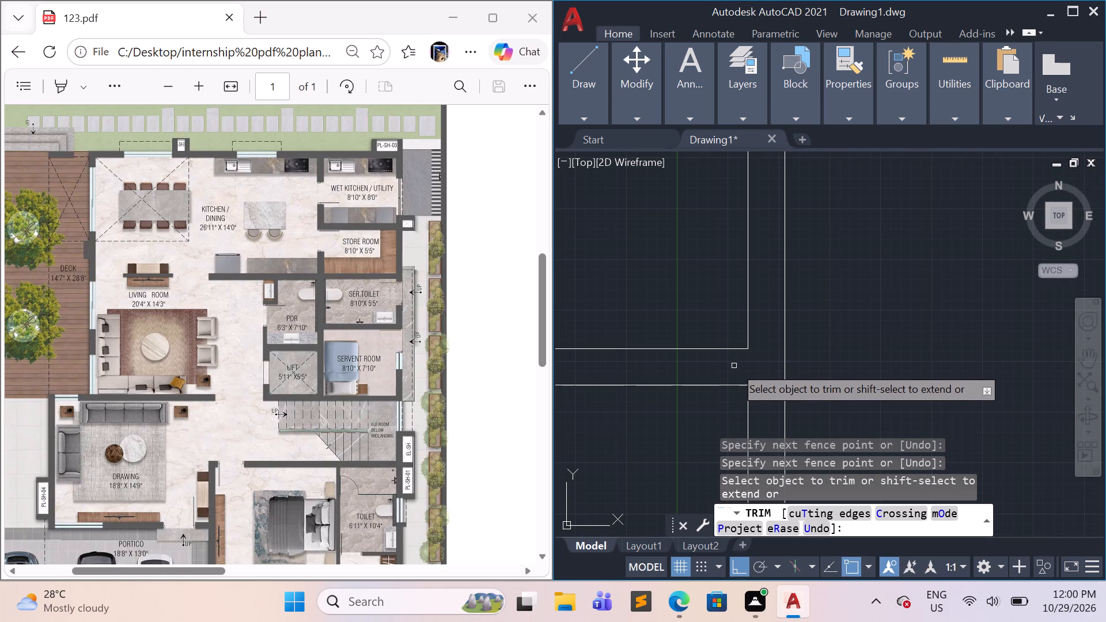
# Trim the overlapping wall lines at both ends of the partition between the wet kitchen and the store room.
pyautogui.scroll(-3, 734, 365)
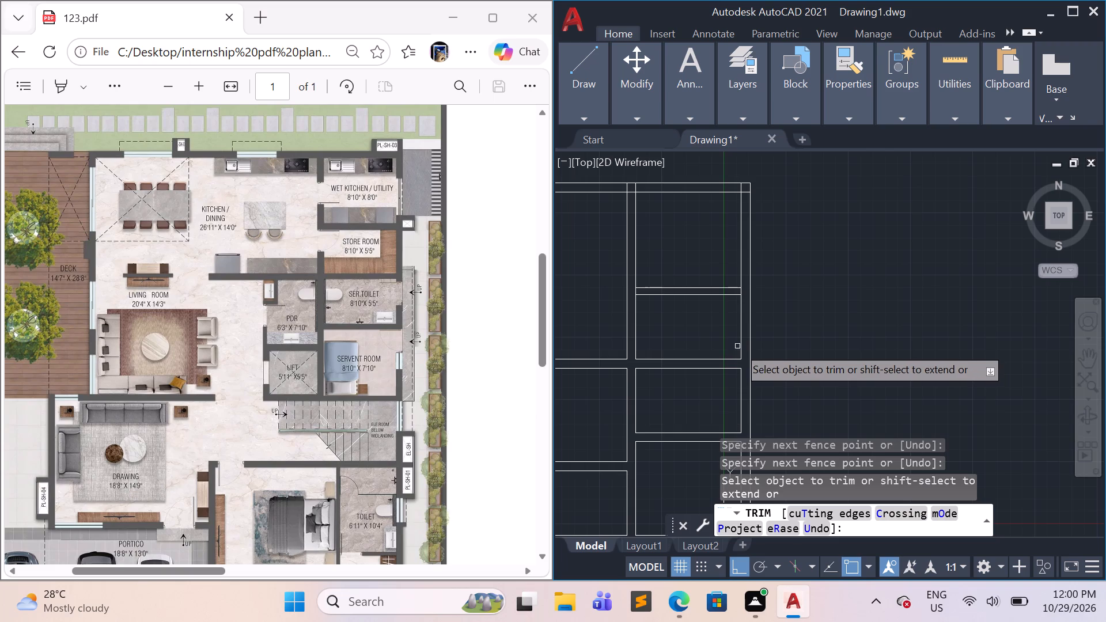
pyautogui.scroll(2, 747, 298)
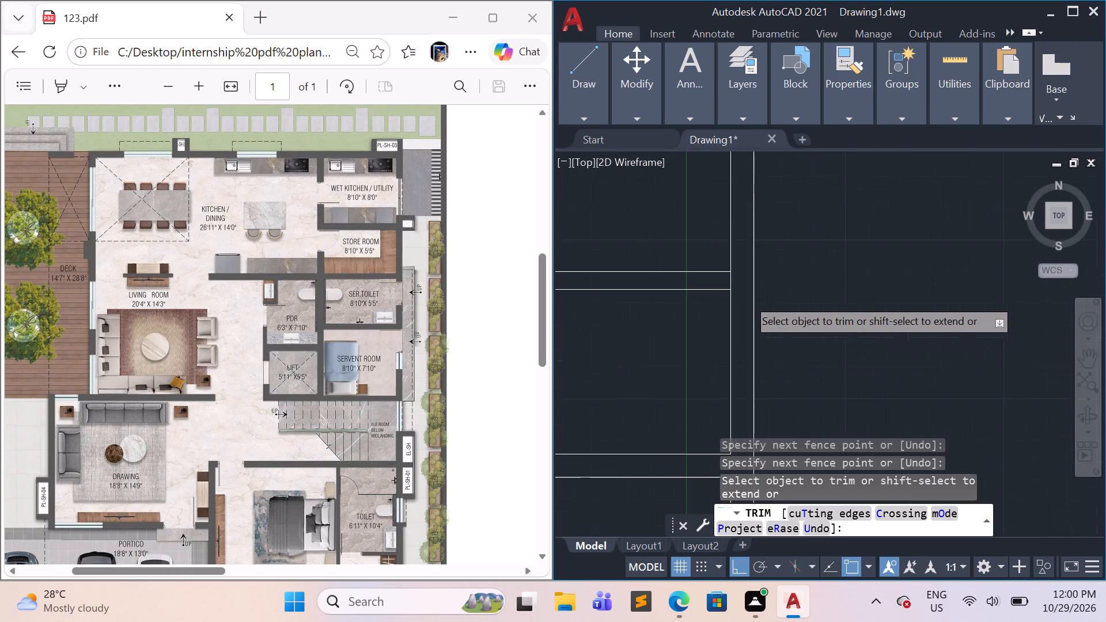
pyautogui.scroll(2, 747, 298)
pyautogui.moveTo(730, 270); pyautogui.dragTo(726, 264)
pyautogui.moveTo(707, 254); pyautogui.dragTo(687, 247)
pyautogui.click(681, 245)
pyautogui.moveTo(688, 244); pyautogui.dragTo(725, 252)
pyautogui.moveTo(725, 252); pyautogui.dragTo(696, 252)
pyautogui.scroll(-5, 697, 249)
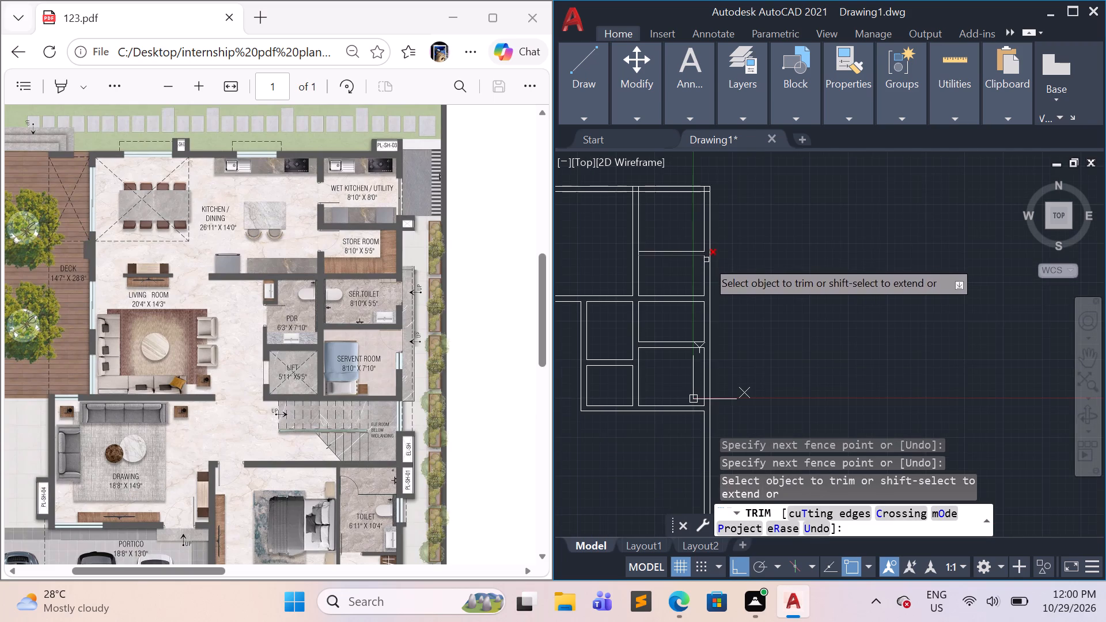
pyautogui.scroll(5, 632, 257)
pyautogui.moveTo(726, 210); pyautogui.dragTo(737, 207)
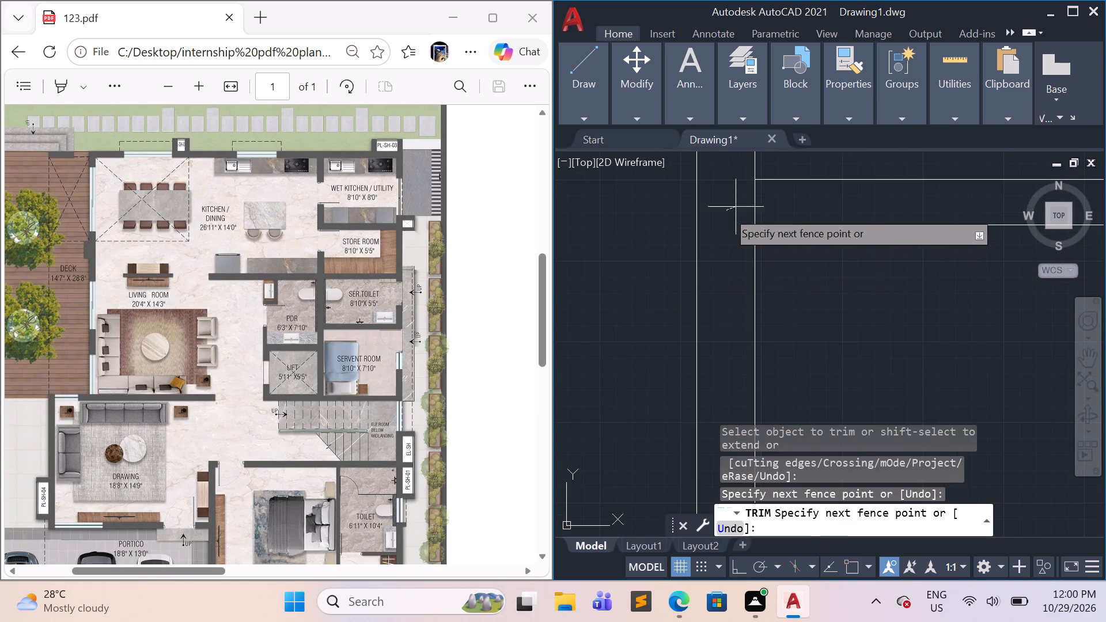
pyautogui.moveTo(737, 207); pyautogui.dragTo(774, 203)
# Trim the inner lines where the top exterior wall meets the kitchen–wet kitchen wall and at the wet kitchen's outer corner.
pyautogui.scroll(-6, 782, 199)
pyautogui.scroll(5, 790, 163)
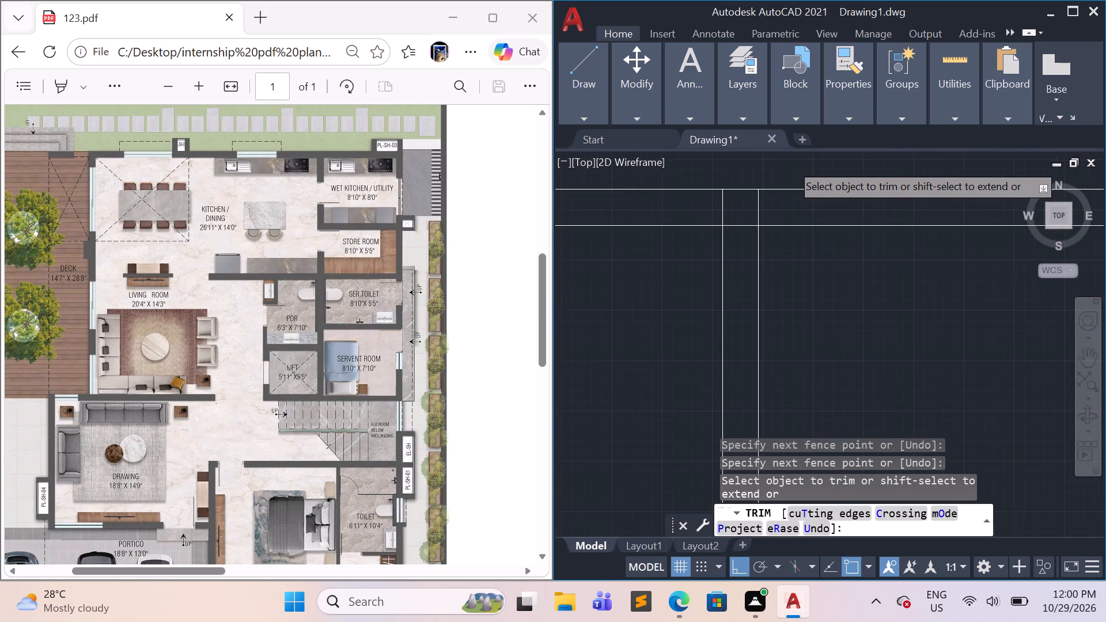
pyautogui.scroll(3, 732, 229)
pyautogui.scroll(-1, 725, 209)
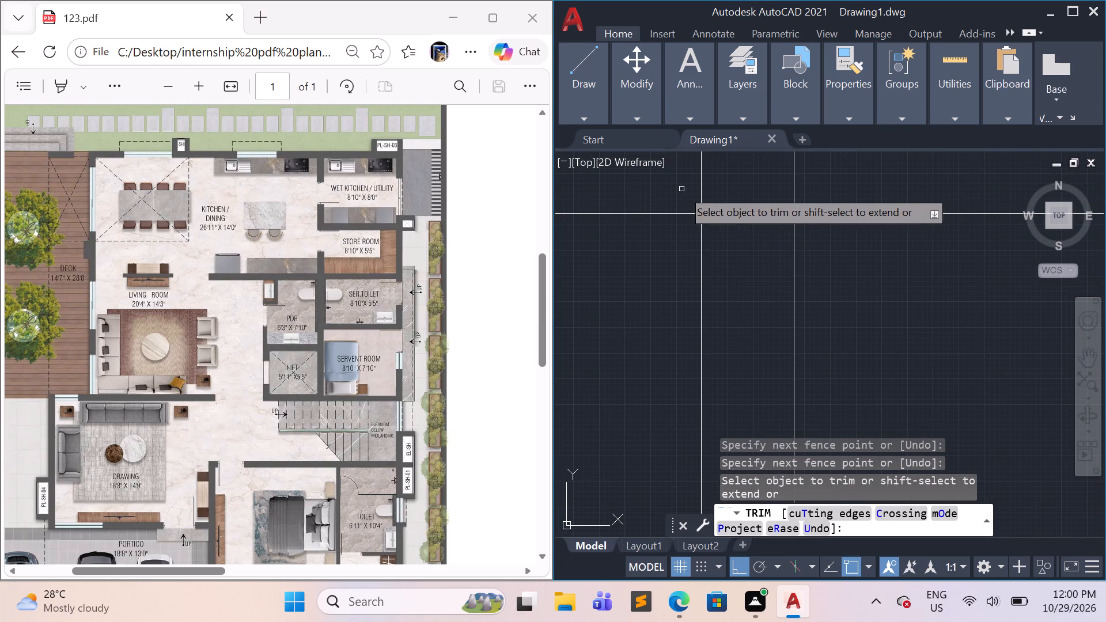
pyautogui.moveTo(681, 189); pyautogui.dragTo(736, 248)
pyautogui.scroll(-5, 768, 251)
pyautogui.scroll(5, 902, 260)
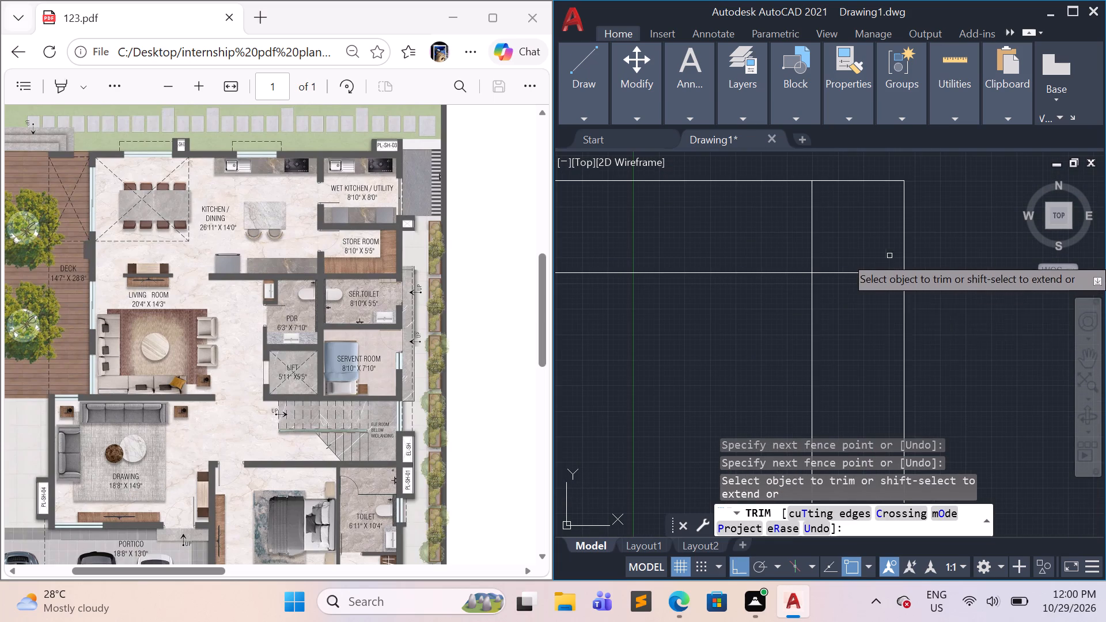
pyautogui.moveTo(875, 309); pyautogui.dragTo(801, 230)
pyautogui.scroll(-6, 831, 278)
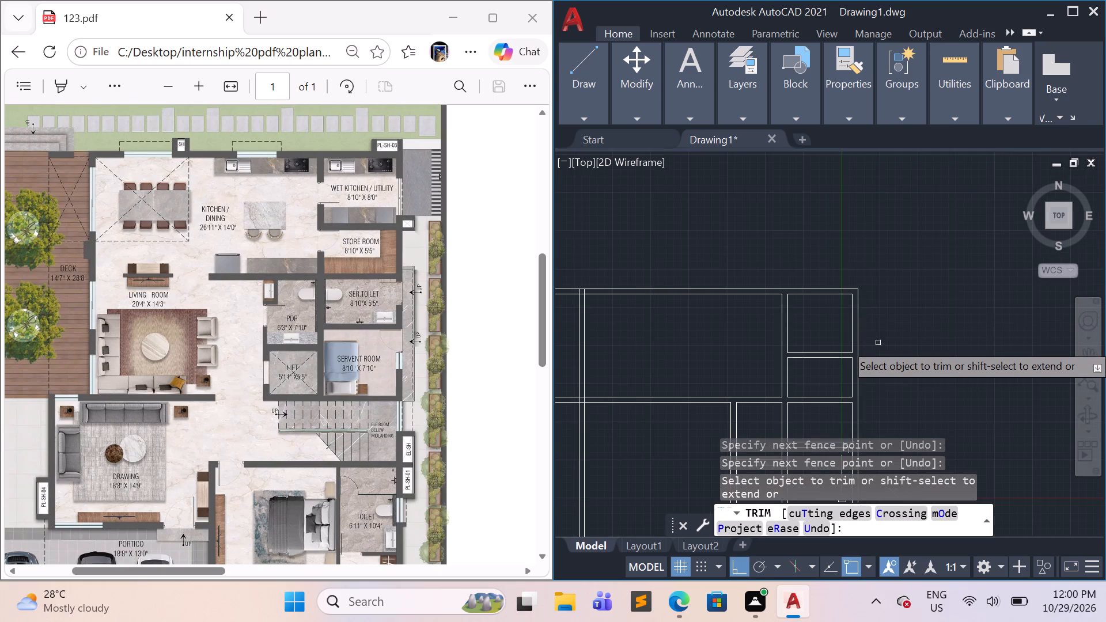
# Trim the crossing lines where the kitchen's bottom wall intersects the deck-side vertical wall.
pyautogui.moveTo(933, 344); pyautogui.dragTo(964, 311, button='middle')
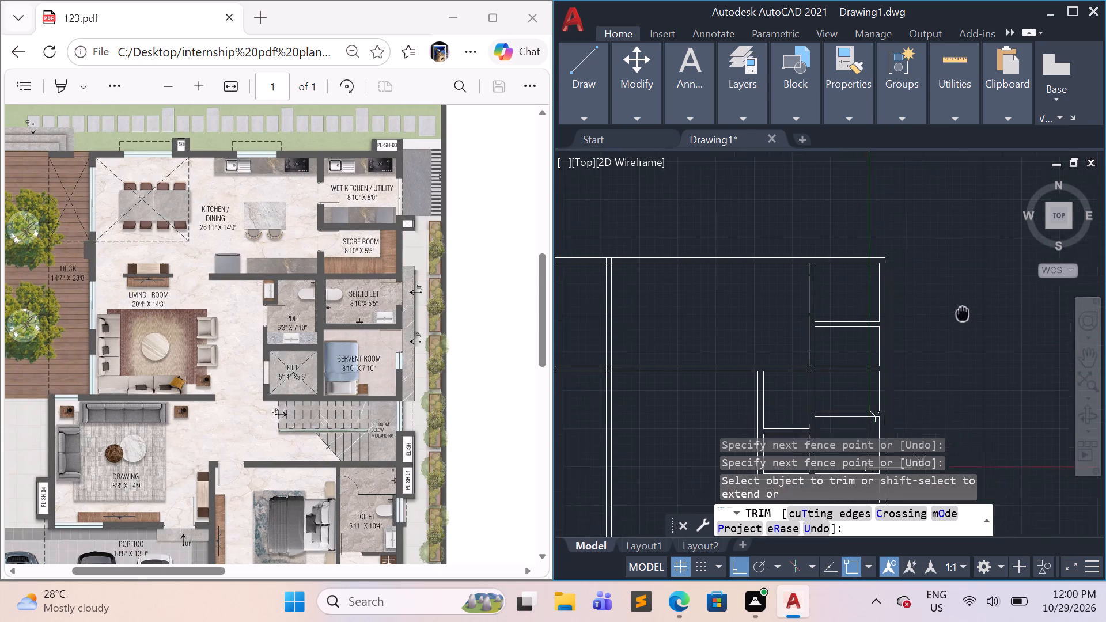
pyautogui.moveTo(964, 311); pyautogui.dragTo(1027, 287, button='middle')
pyautogui.scroll(6, 656, 346)
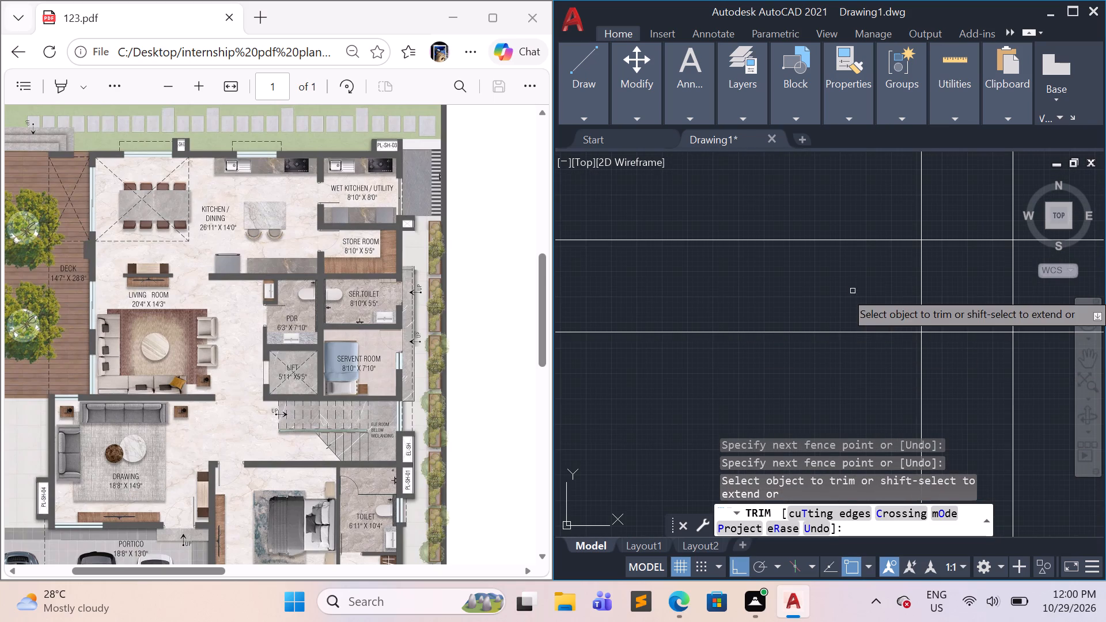
pyautogui.moveTo(884, 287); pyautogui.dragTo(994, 248)
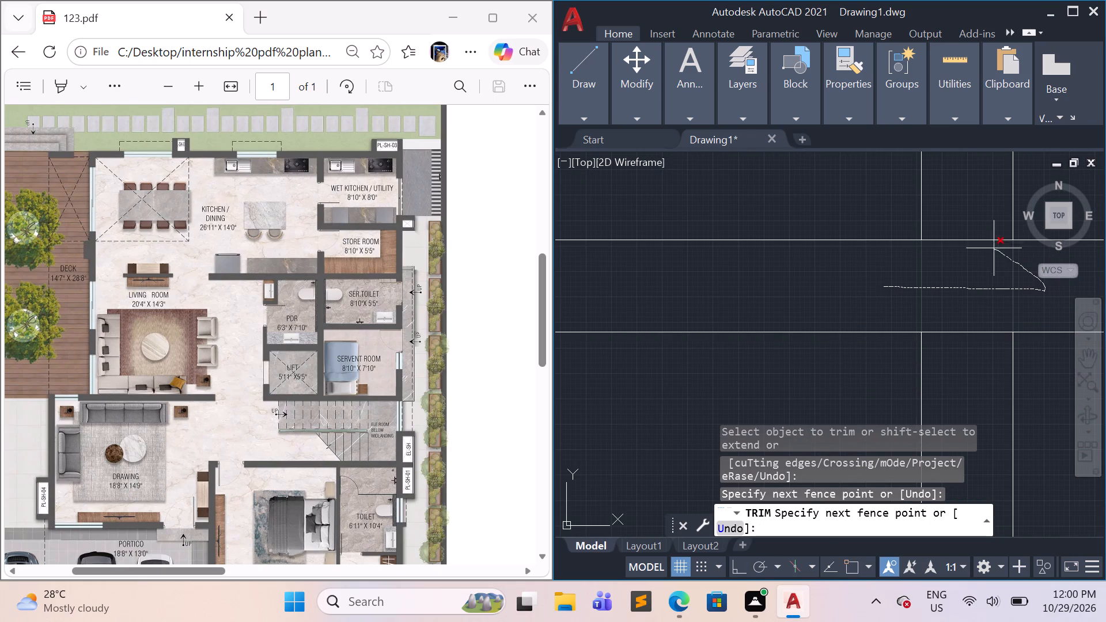
pyautogui.moveTo(994, 248); pyautogui.dragTo(961, 367)
# Trim the overlapping lines where the deck-side vertical wall meets the top exterior wall, and finish trimming.
pyautogui.scroll(-6, 964, 355)
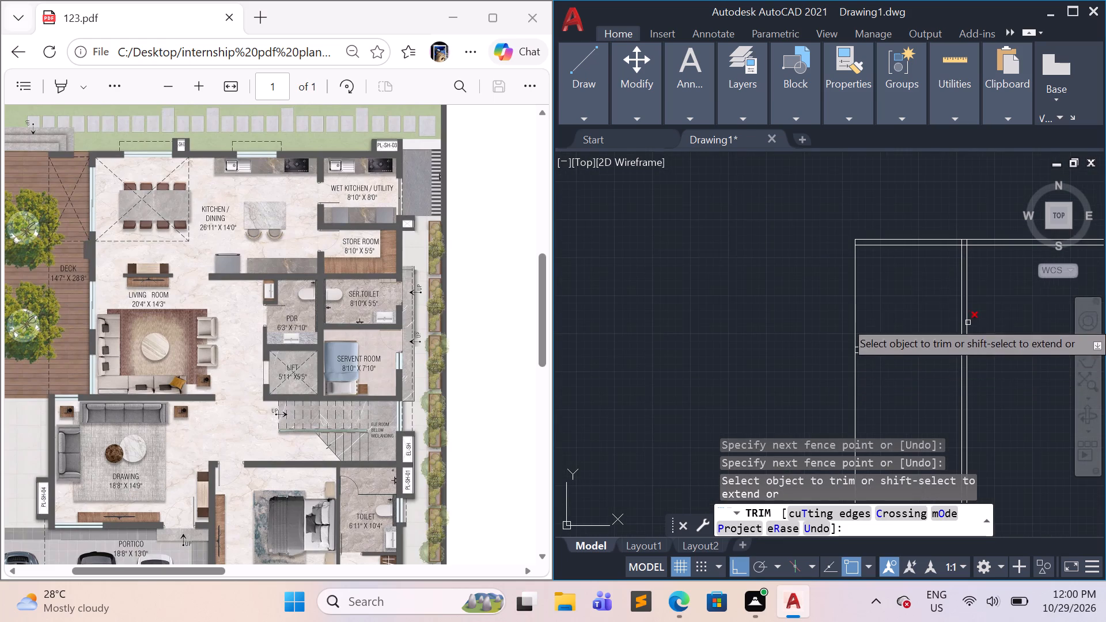
pyautogui.scroll(5, 955, 248)
pyautogui.scroll(-1, 948, 265)
pyautogui.moveTo(938, 290); pyautogui.dragTo(773, 388, button='middle')
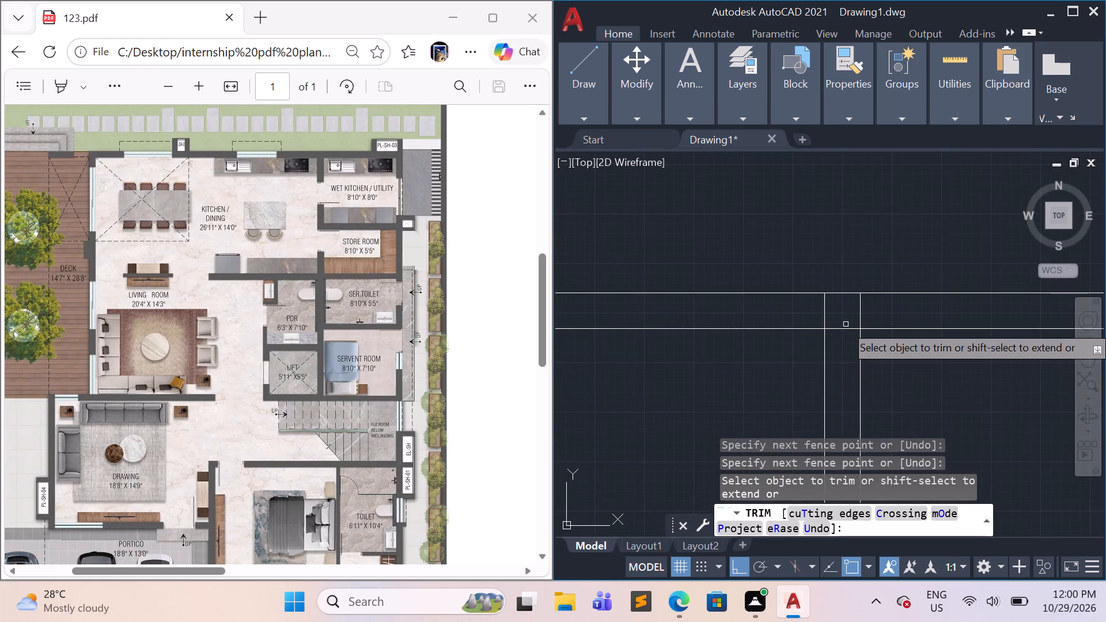
pyautogui.scroll(4, 846, 324)
pyautogui.moveTo(838, 422); pyautogui.dragTo(713, 238)
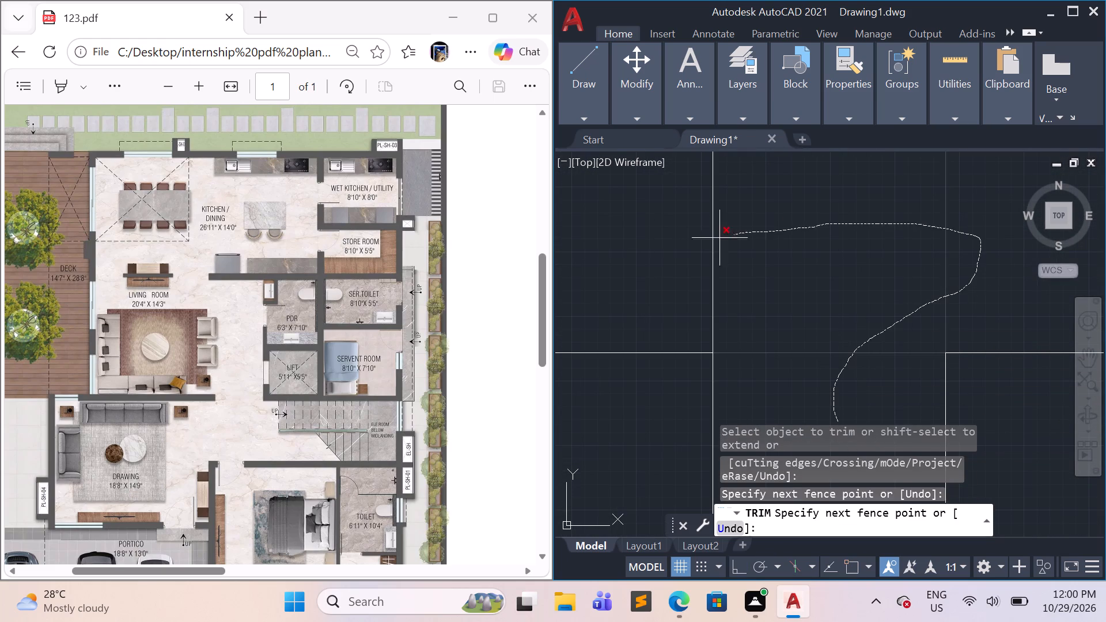
pyautogui.moveTo(713, 238); pyautogui.dragTo(596, 259)
pyautogui.scroll(-5, 744, 287)
pyautogui.scroll(-5, 798, 346)
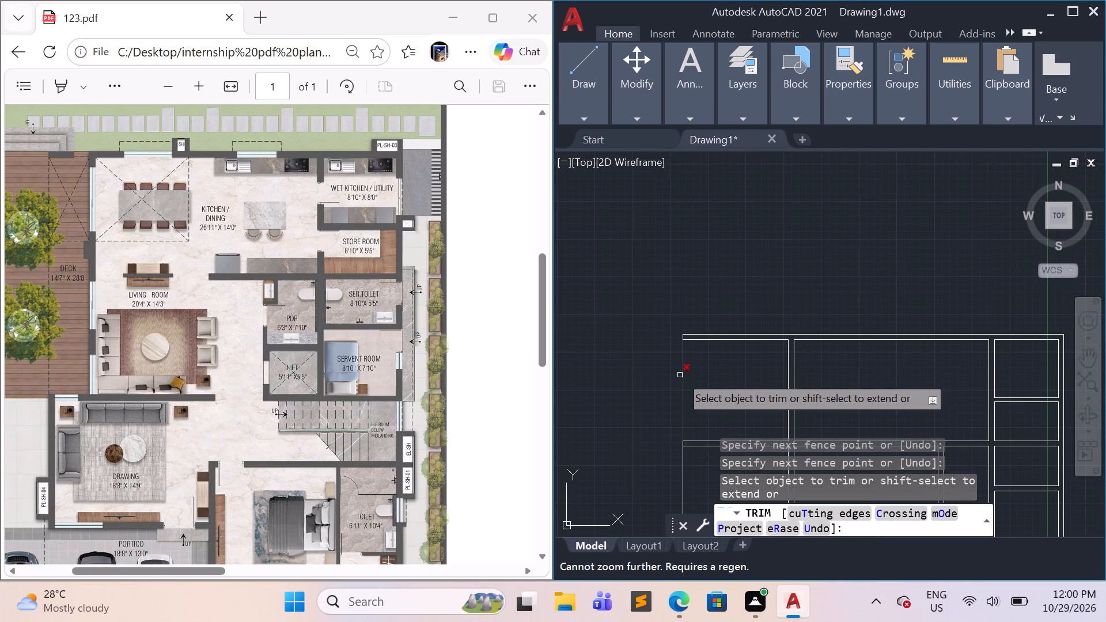
pyautogui.moveTo(856, 394); pyautogui.dragTo(805, 257, button='middle')
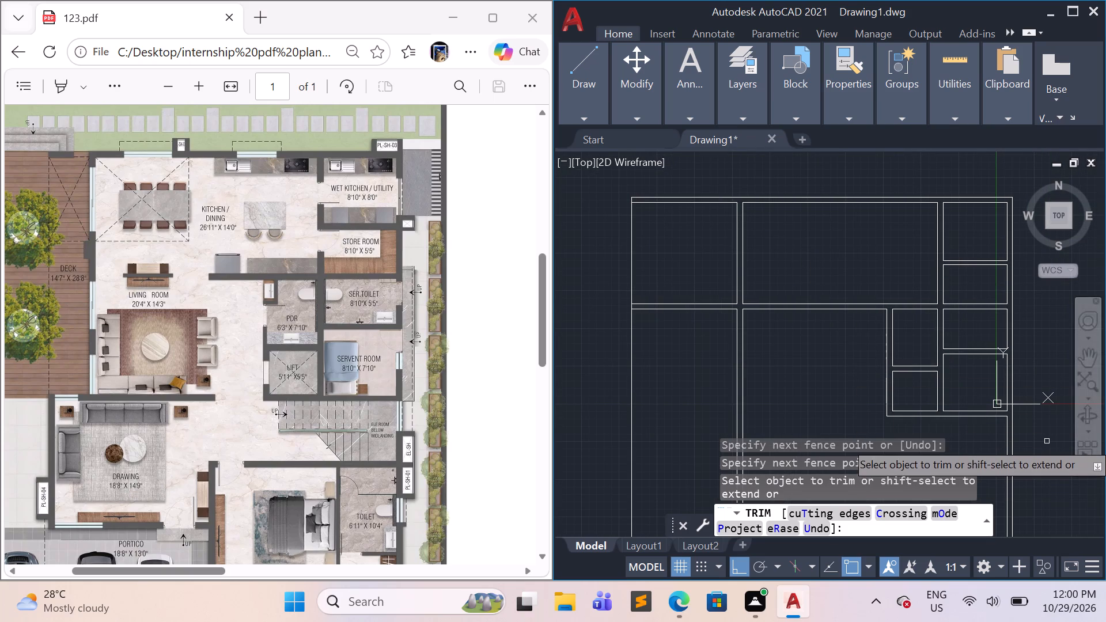
pyautogui.moveTo(1044, 441); pyautogui.dragTo(848, 420, button='middle')
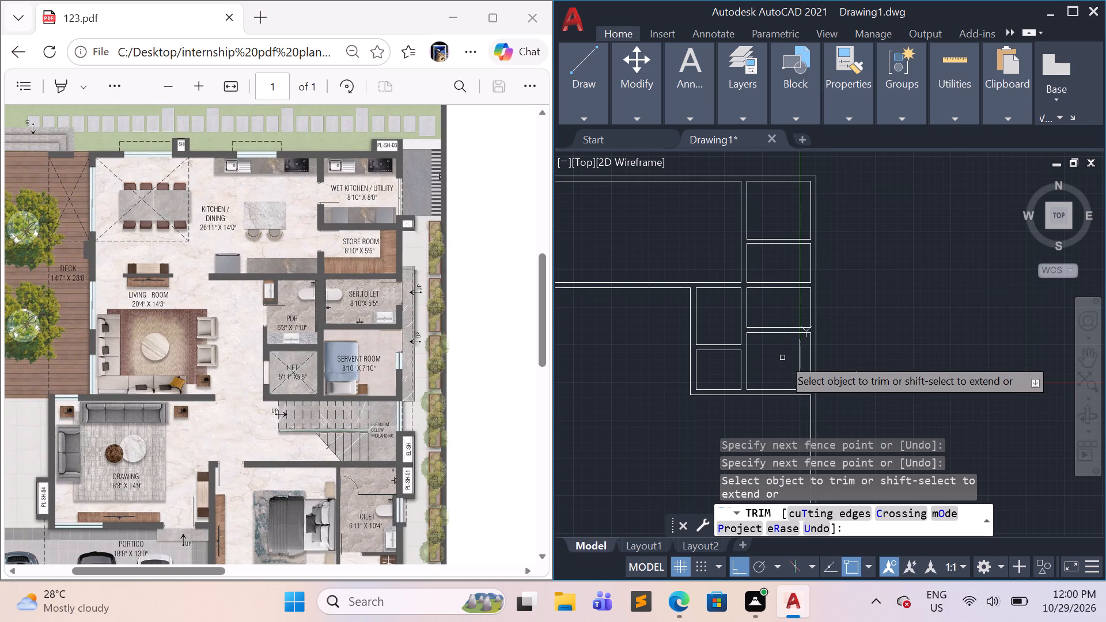
pyautogui.press('Escape')
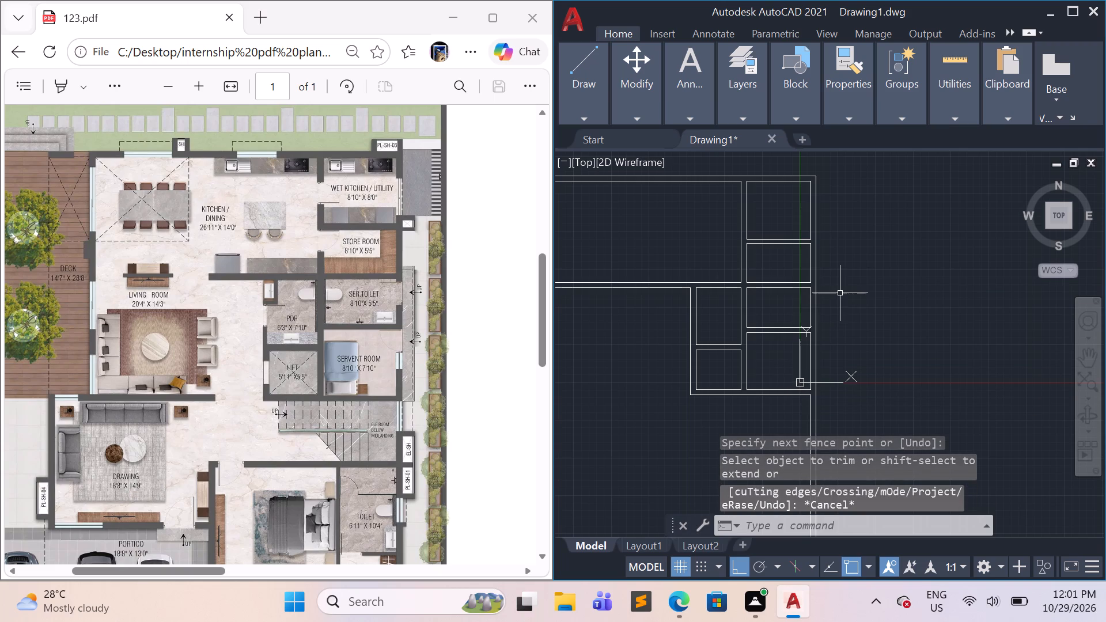
pyautogui.press('Escape')
pyautogui.press('Escape')
pyautogui.press('Escape')
pyautogui.press('Escape')
pyautogui.press('Escape')
pyautogui.press('Escape')
pyautogui.press('Escape')
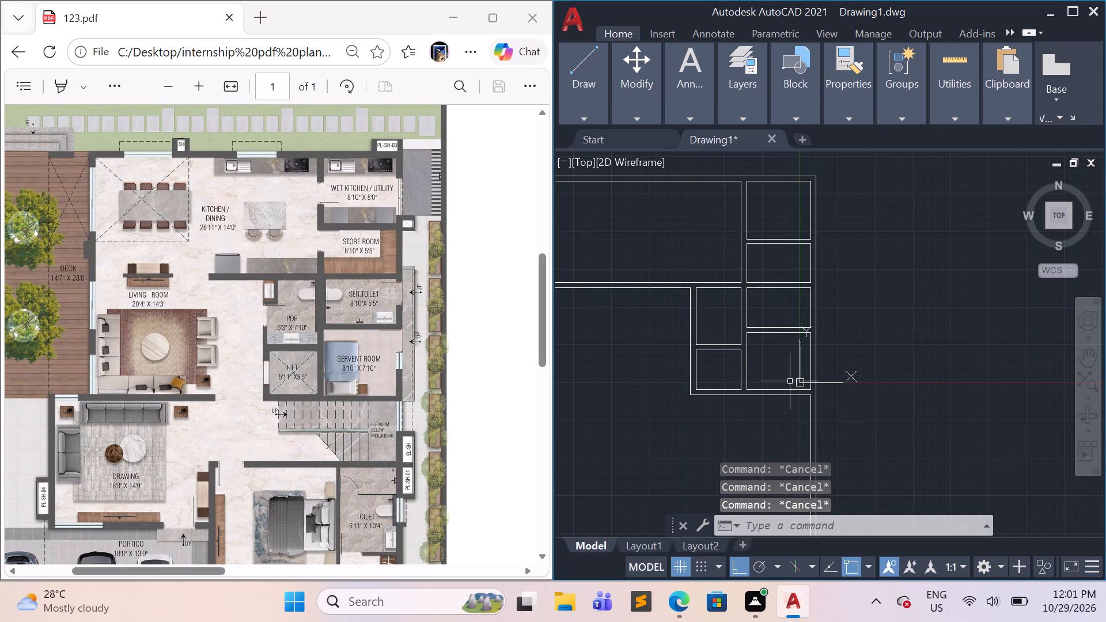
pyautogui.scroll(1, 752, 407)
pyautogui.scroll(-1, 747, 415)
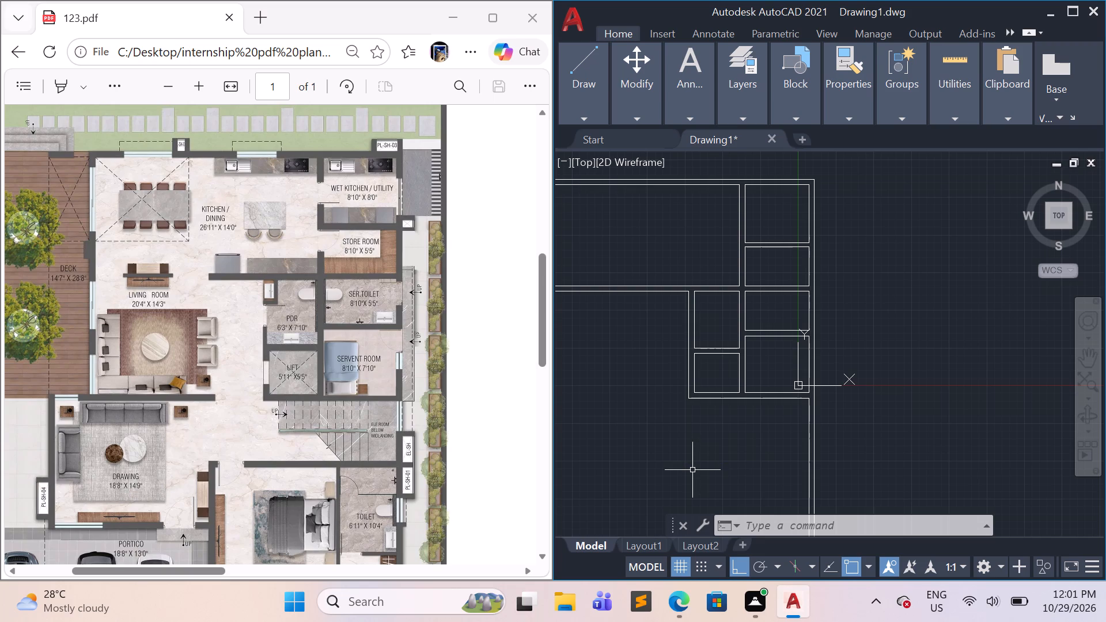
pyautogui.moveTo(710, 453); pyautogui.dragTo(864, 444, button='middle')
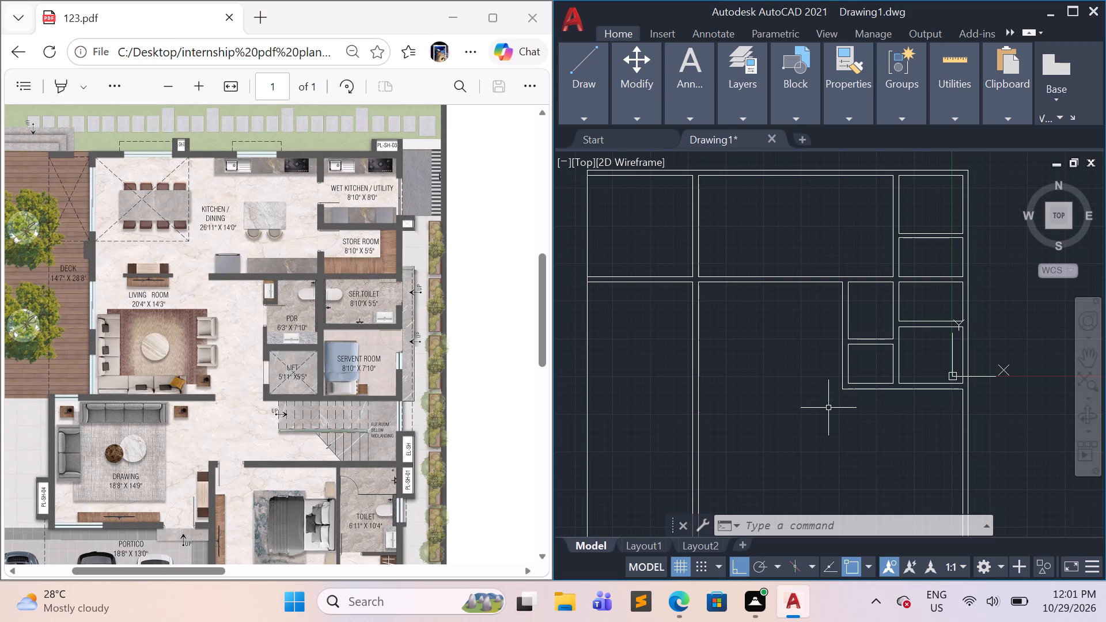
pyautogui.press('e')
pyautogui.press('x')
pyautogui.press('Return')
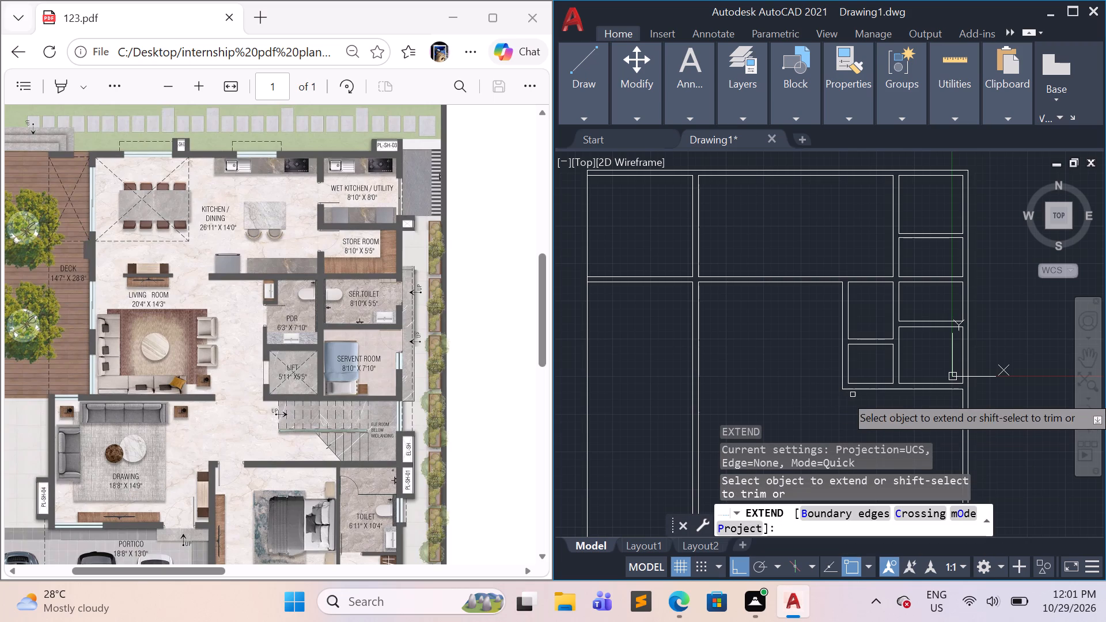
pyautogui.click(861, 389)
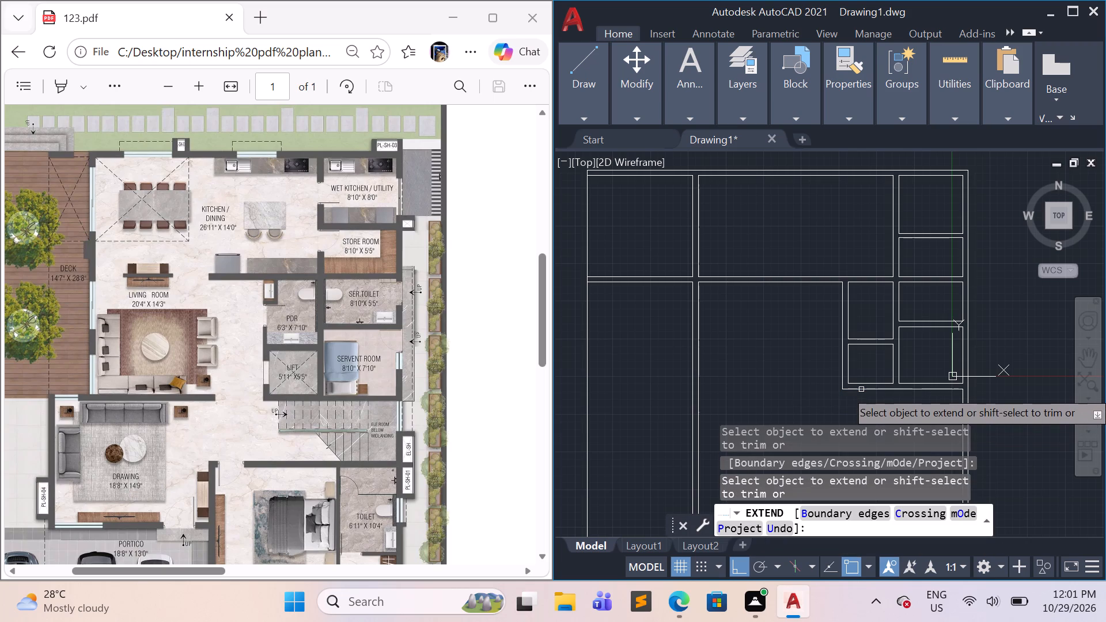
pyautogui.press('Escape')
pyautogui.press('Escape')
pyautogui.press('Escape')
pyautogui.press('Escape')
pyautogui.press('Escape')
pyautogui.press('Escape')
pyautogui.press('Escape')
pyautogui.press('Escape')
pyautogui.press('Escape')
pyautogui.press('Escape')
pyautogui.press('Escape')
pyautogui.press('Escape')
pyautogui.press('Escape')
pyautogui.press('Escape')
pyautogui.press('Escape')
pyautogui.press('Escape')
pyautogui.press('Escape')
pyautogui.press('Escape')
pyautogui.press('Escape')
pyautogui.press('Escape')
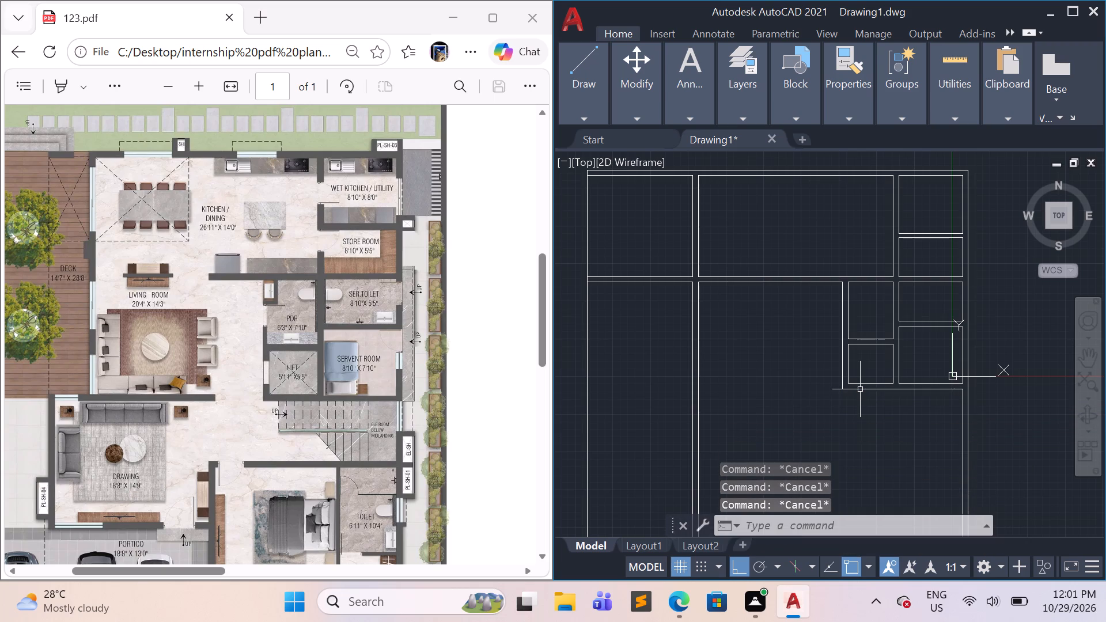
# Extend both lines of the wall below the lift leftward to meet the deck-side vertical wall.
pyautogui.press('e')
pyautogui.press('x')
pyautogui.press('Return')
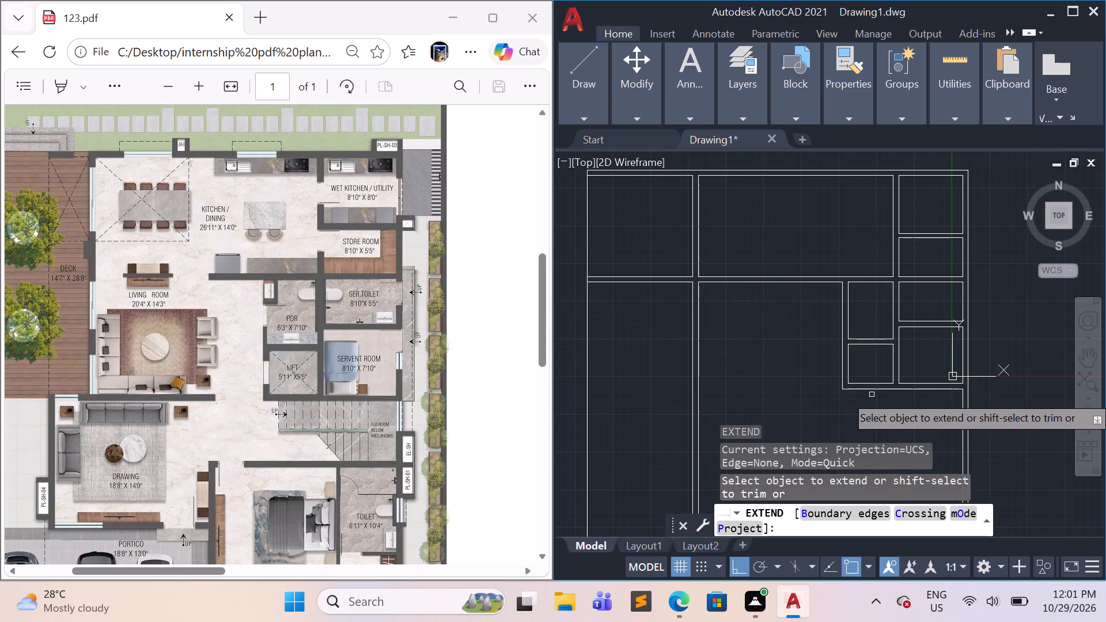
pyautogui.click(875, 388)
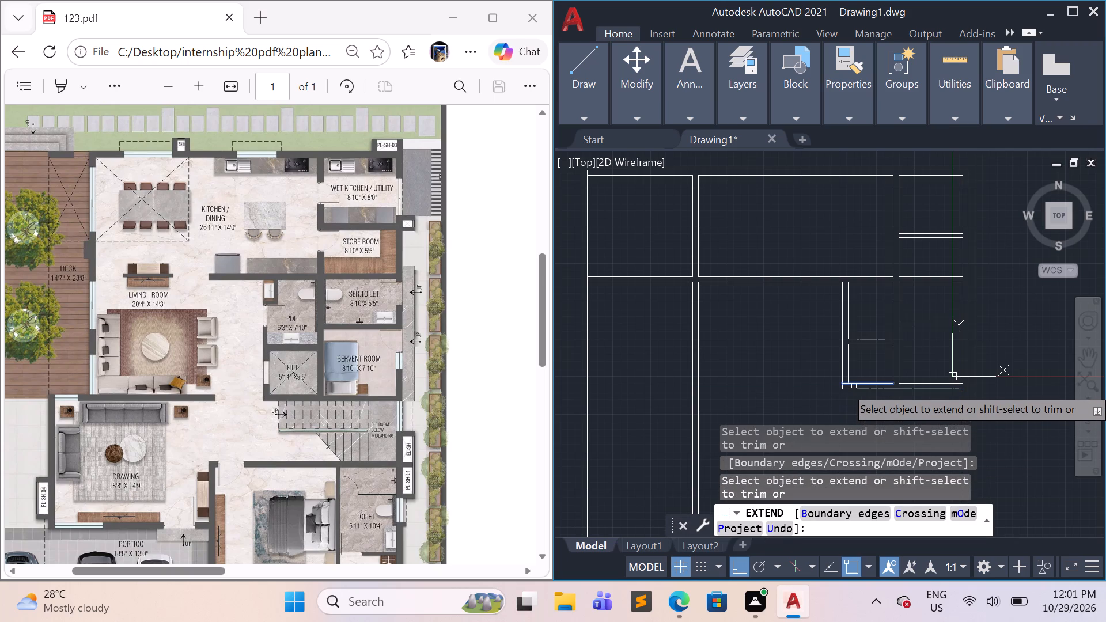
pyautogui.click(855, 390)
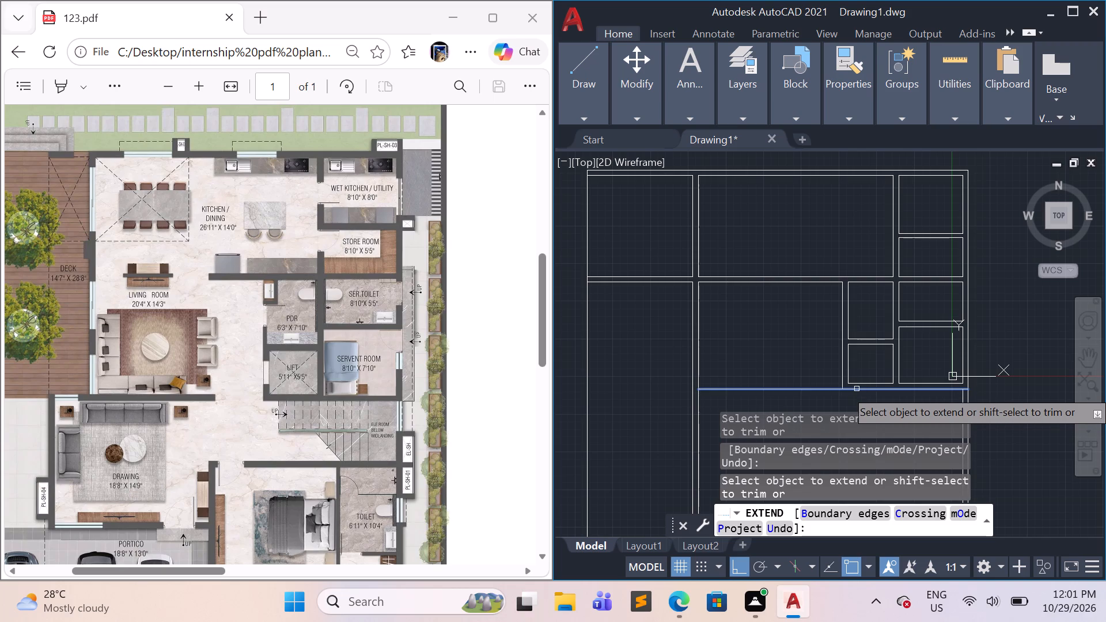
pyautogui.click(858, 380)
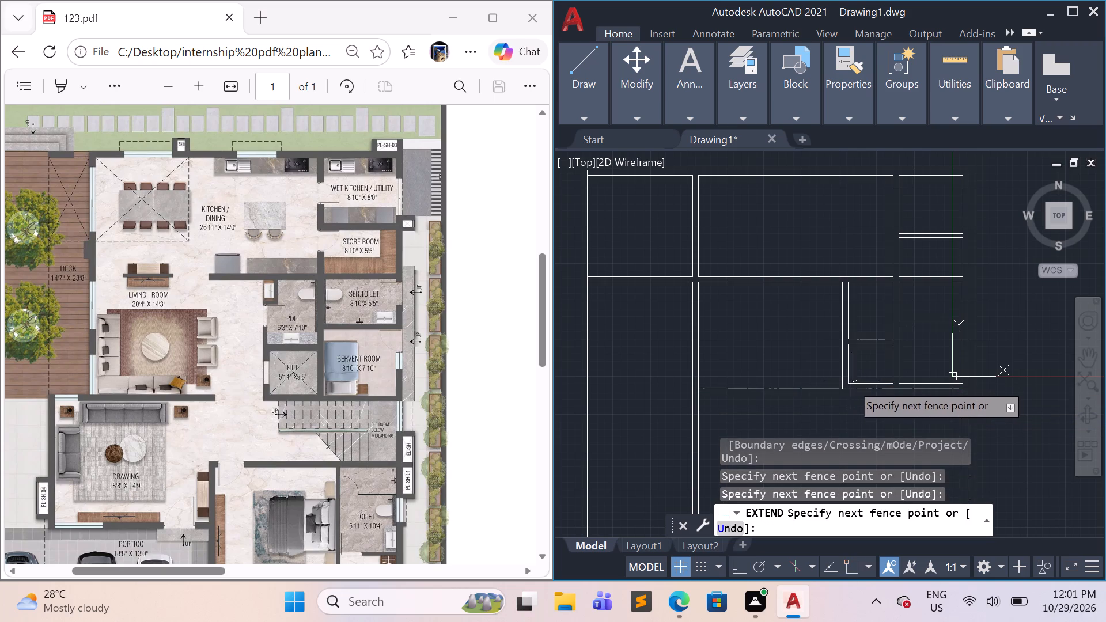
pyautogui.press('Escape')
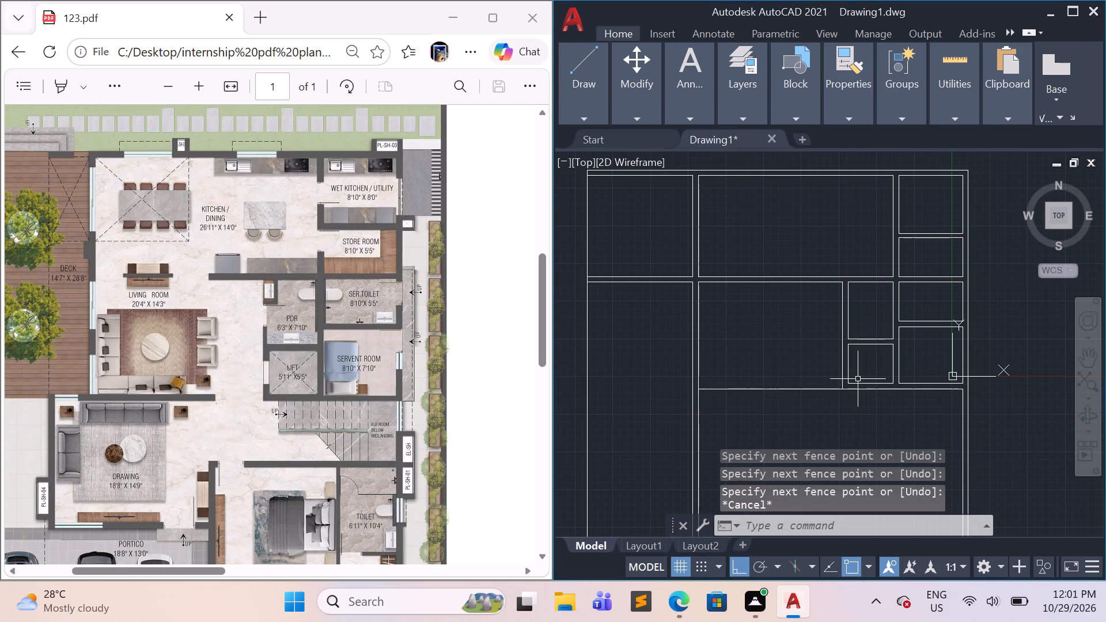
pyautogui.press('space')
pyautogui.click(859, 381)
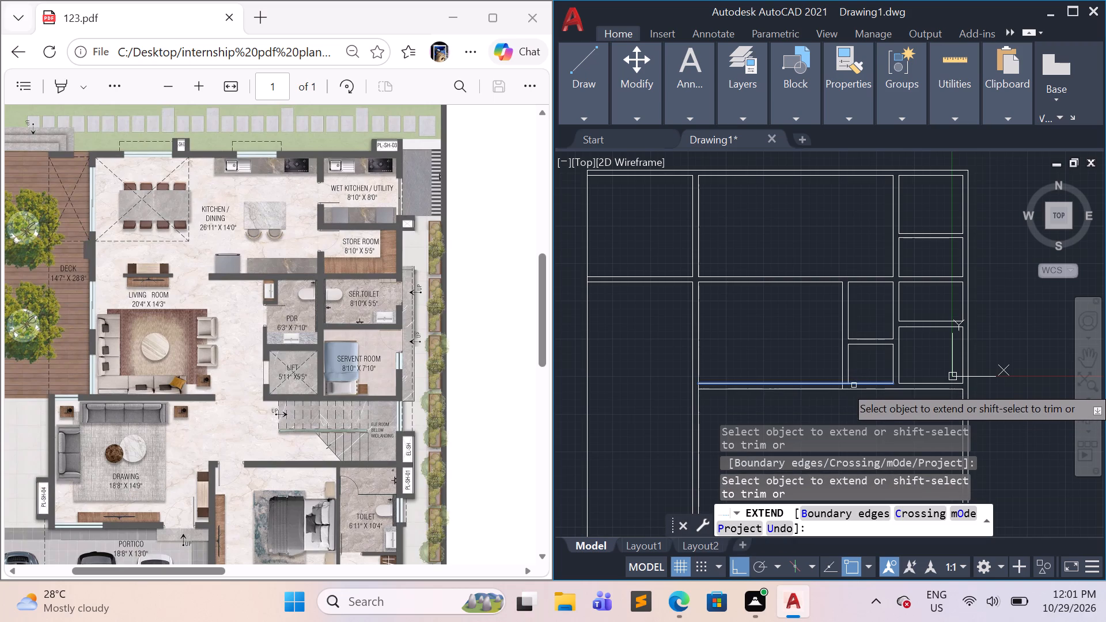
pyautogui.click(853, 386)
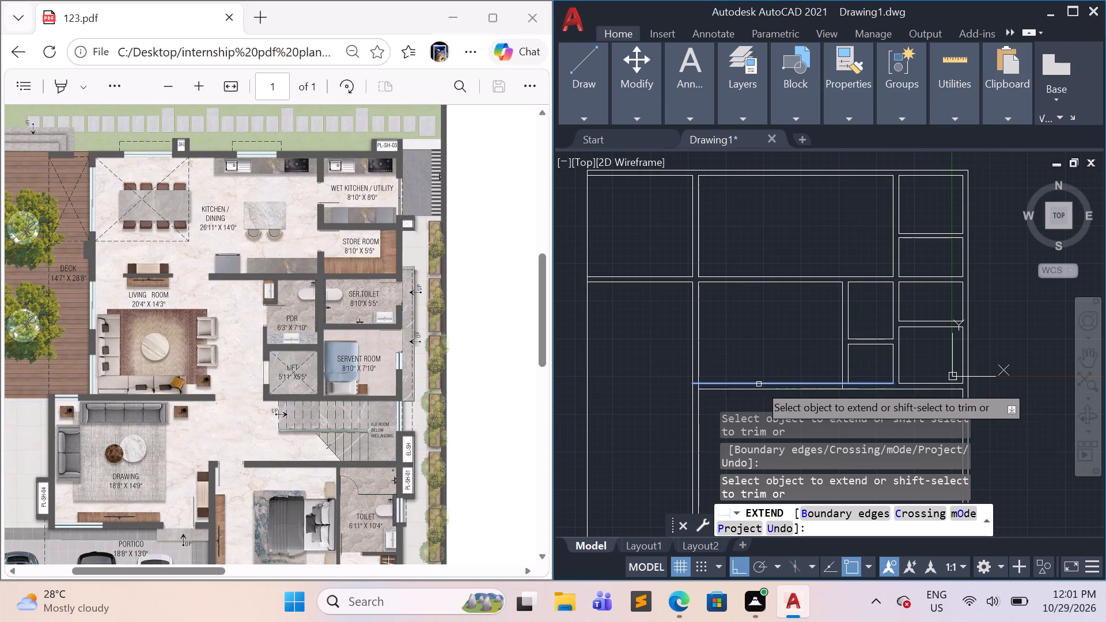
# Extend both lines of the living room's bottom wall across the deck-side wall to the deck's outer left line.
pyautogui.click(759, 384)
pyautogui.click(730, 391)
pyautogui.click(707, 390)
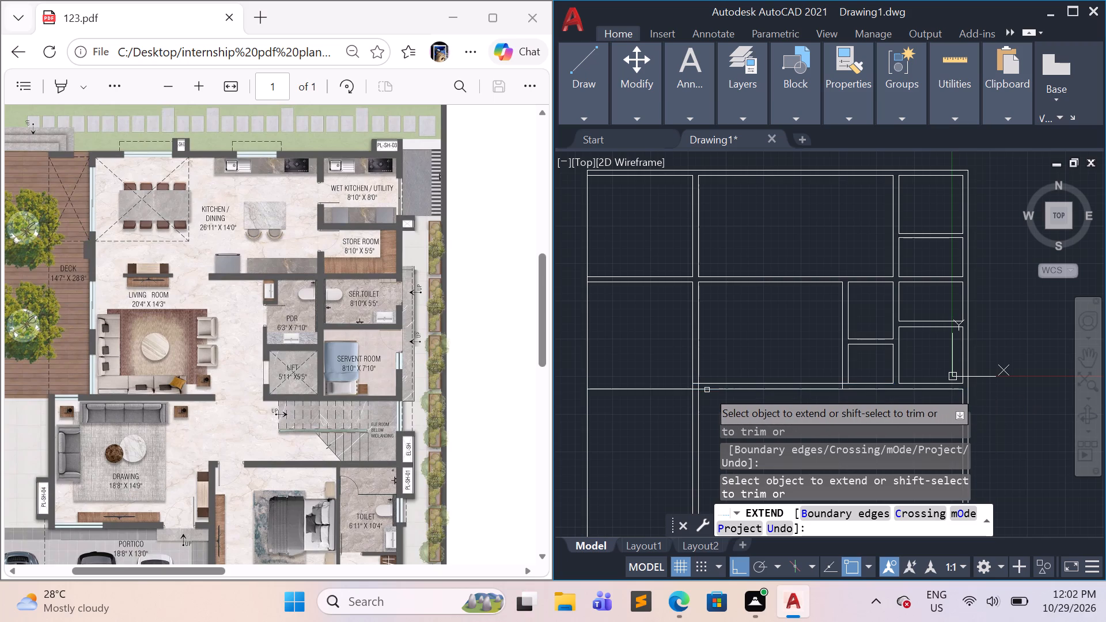
pyautogui.click(707, 384)
pyautogui.press('Escape')
pyautogui.press('Escape')
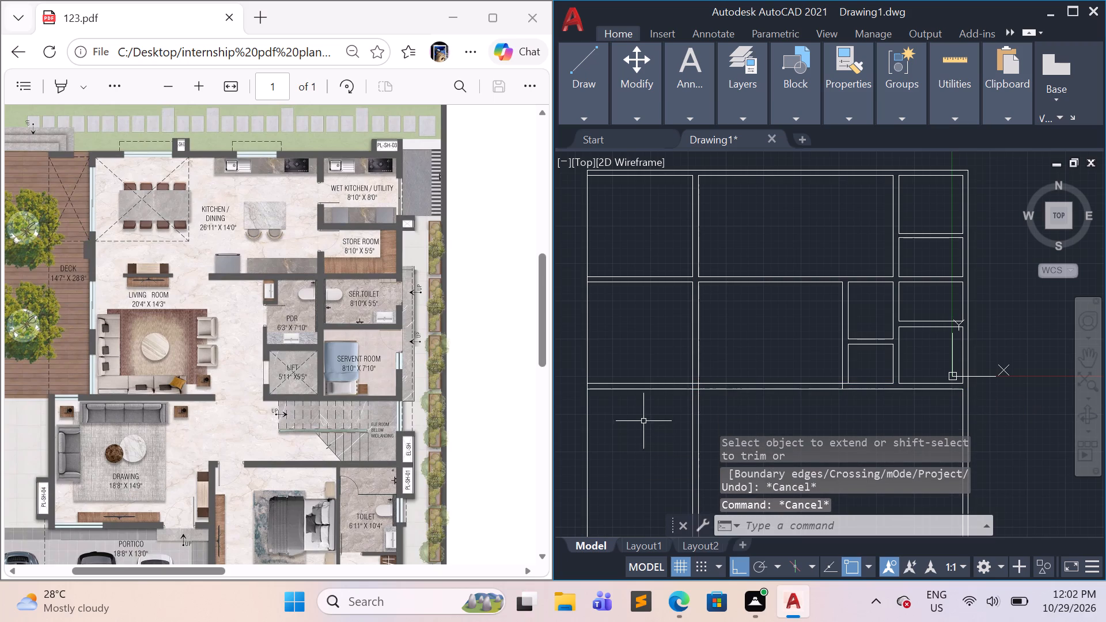
# Trim the end of the lift's left wall line that overruns into the bottom wall.
pyautogui.moveTo(723, 416); pyautogui.dragTo(724, 355, button='middle')
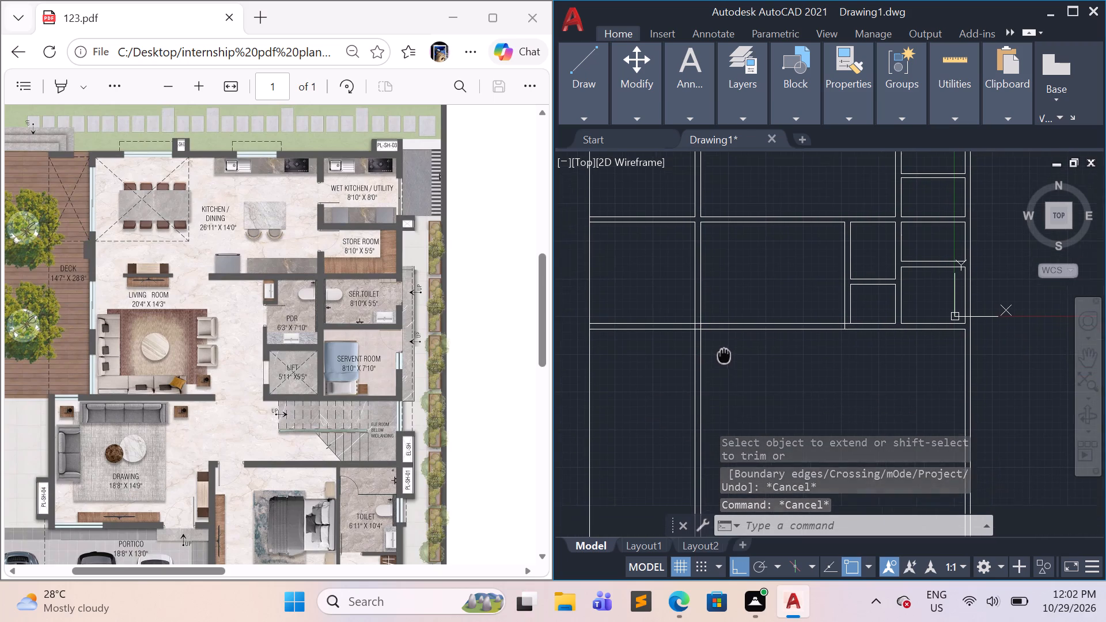
pyautogui.moveTo(724, 355); pyautogui.dragTo(722, 354, button='middle')
pyautogui.scroll(1, 816, 367)
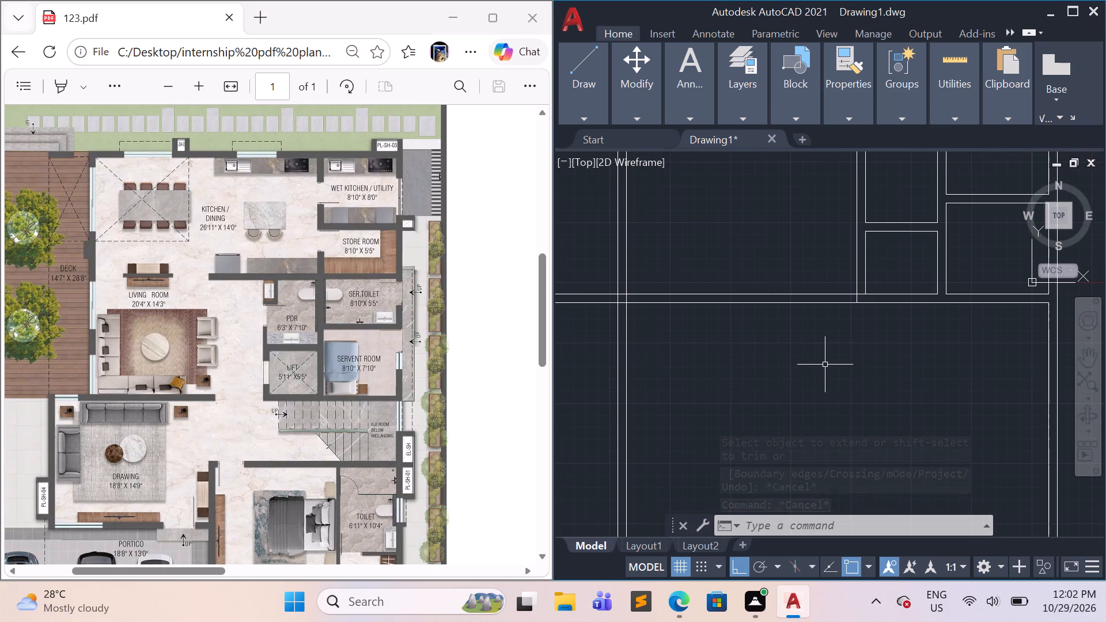
pyautogui.write('tr')
pyautogui.press('Return')
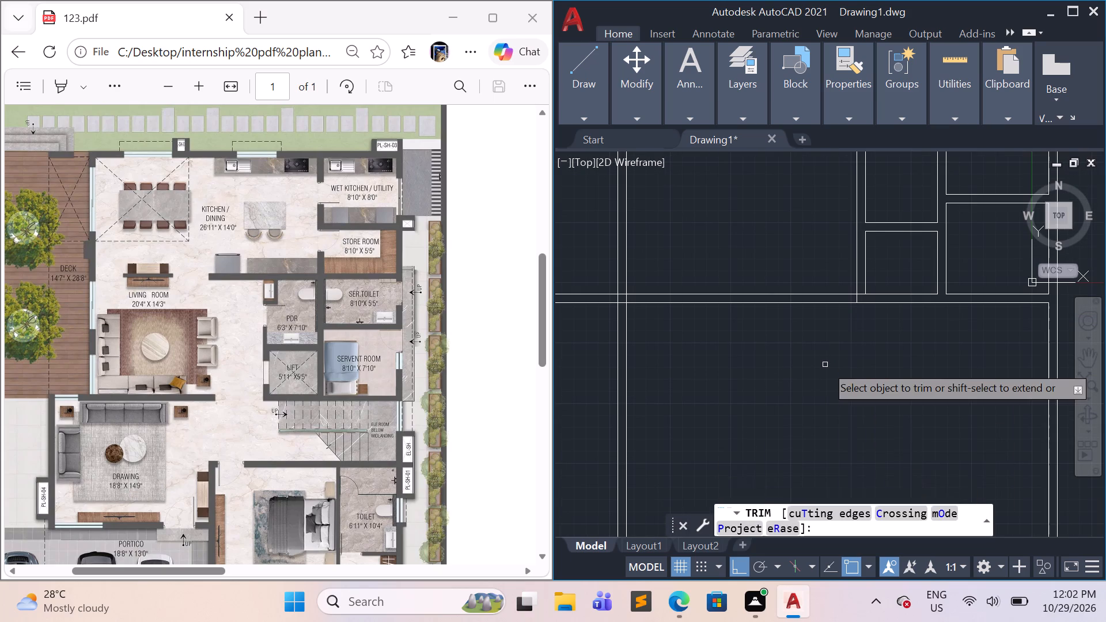
pyautogui.scroll(4, 863, 292)
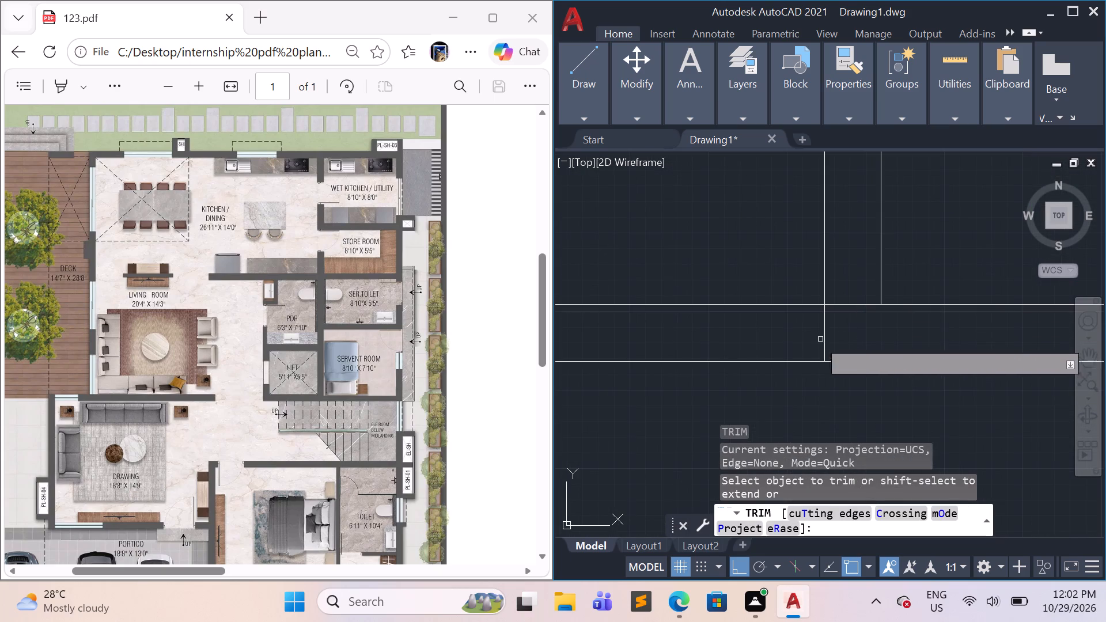
pyautogui.moveTo(778, 331); pyautogui.dragTo(850, 290)
pyautogui.scroll(-6, 847, 291)
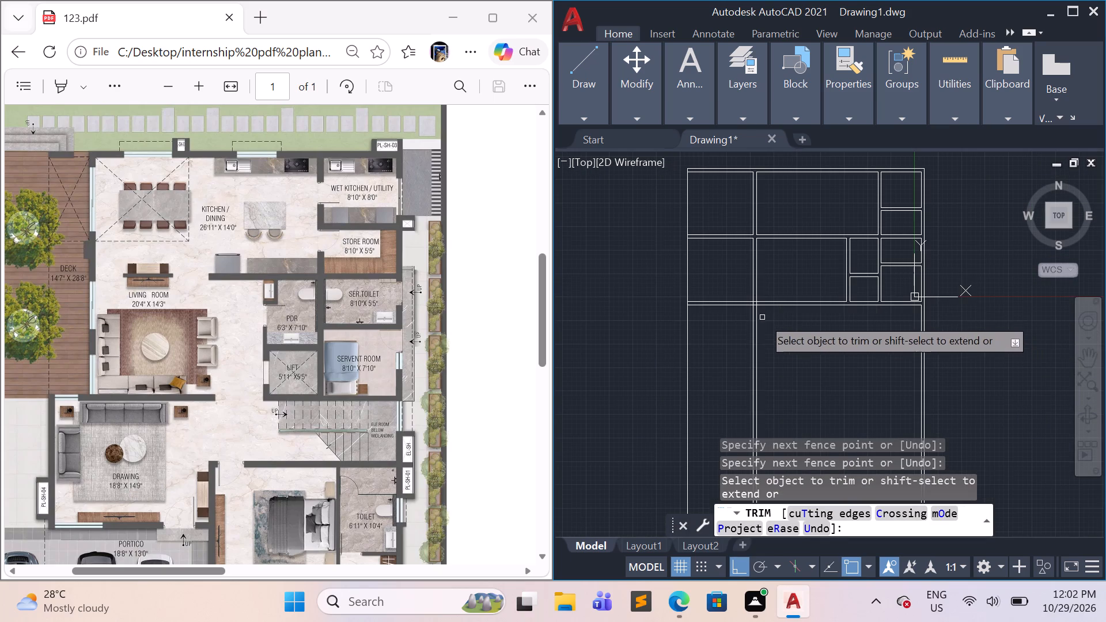
# Trim all four crossing segments where the living room's bottom wall intersects the deck-side vertical wall, and finish trimming.
pyautogui.scroll(6, 749, 305)
pyautogui.moveTo(781, 259); pyautogui.dragTo(902, 264)
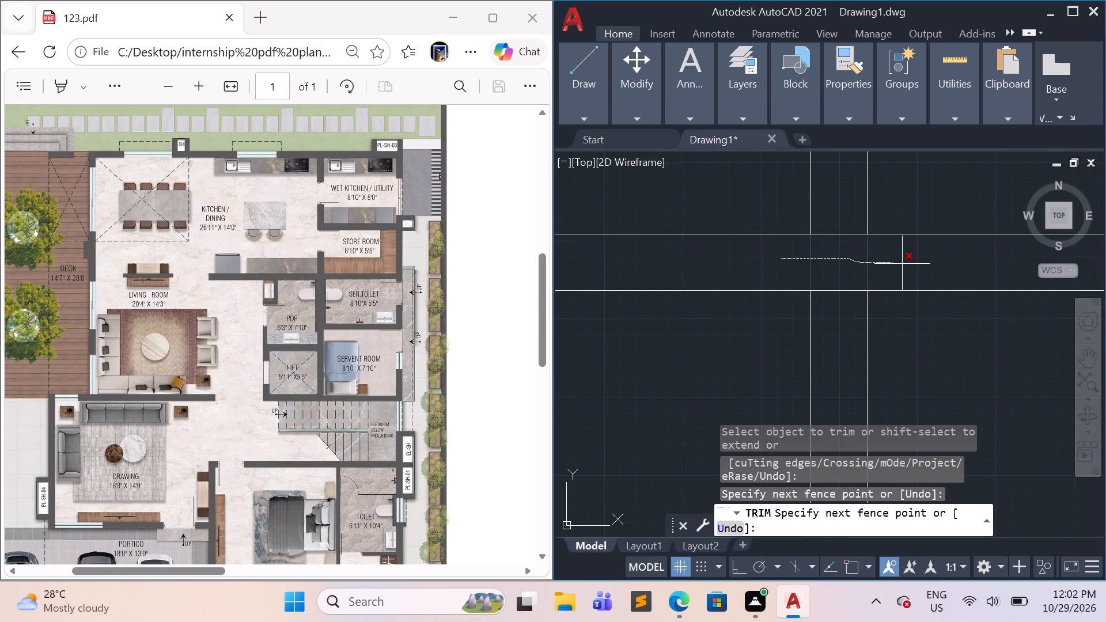
pyautogui.moveTo(902, 264); pyautogui.dragTo(834, 321)
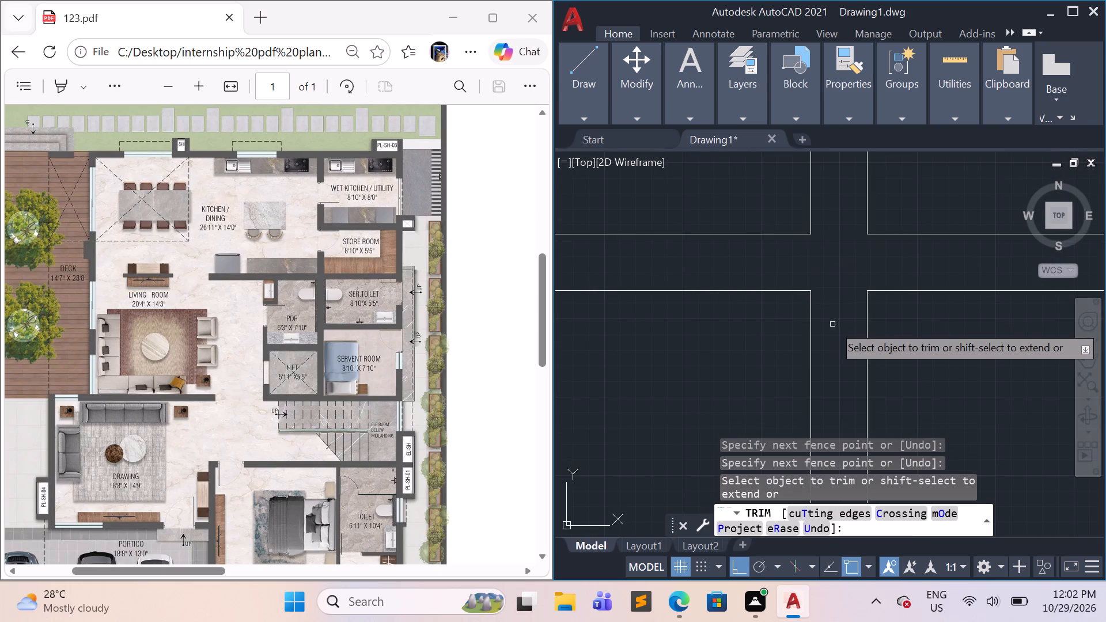
pyautogui.scroll(-5, 834, 334)
pyautogui.press('Escape')
pyautogui.press('Escape')
pyautogui.press('Escape')
pyautogui.press('Escape')
pyautogui.press('Escape')
pyautogui.press('Escape')
pyautogui.press('Escape')
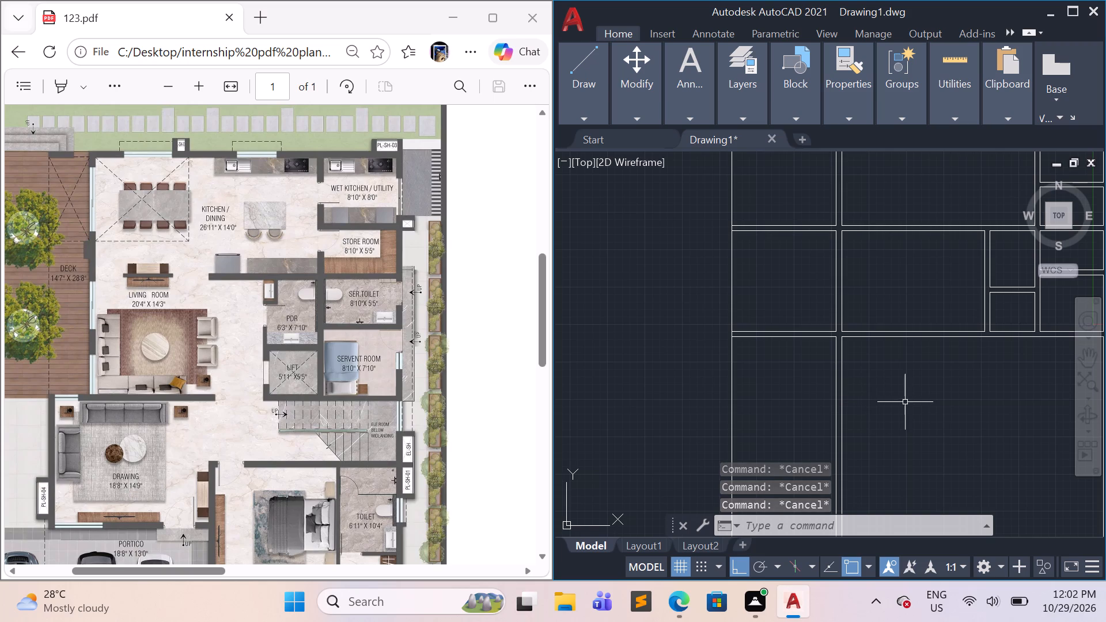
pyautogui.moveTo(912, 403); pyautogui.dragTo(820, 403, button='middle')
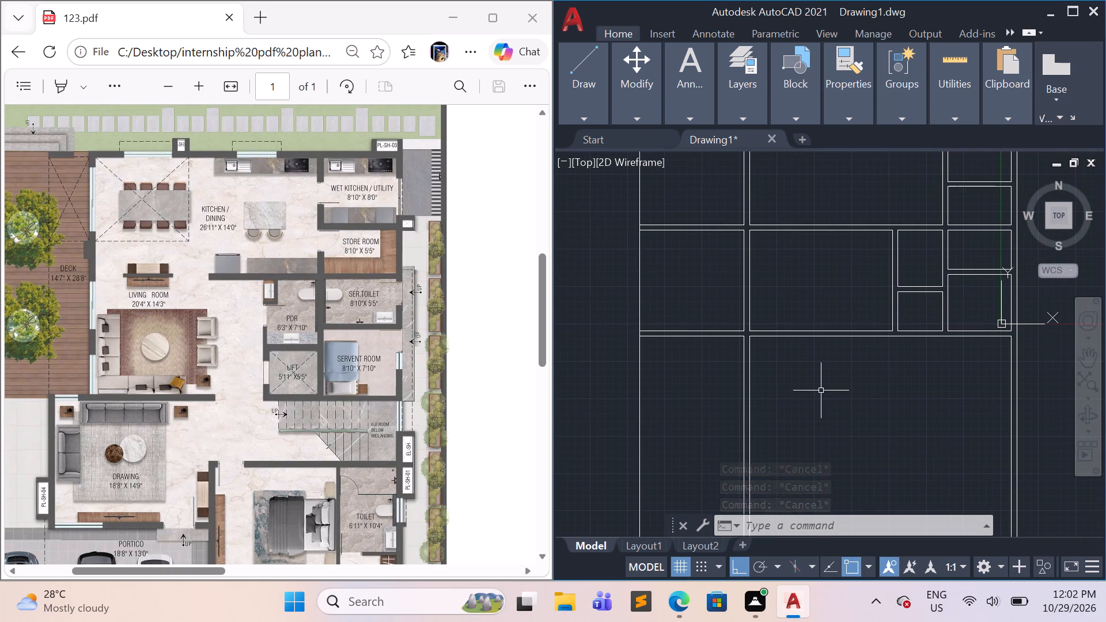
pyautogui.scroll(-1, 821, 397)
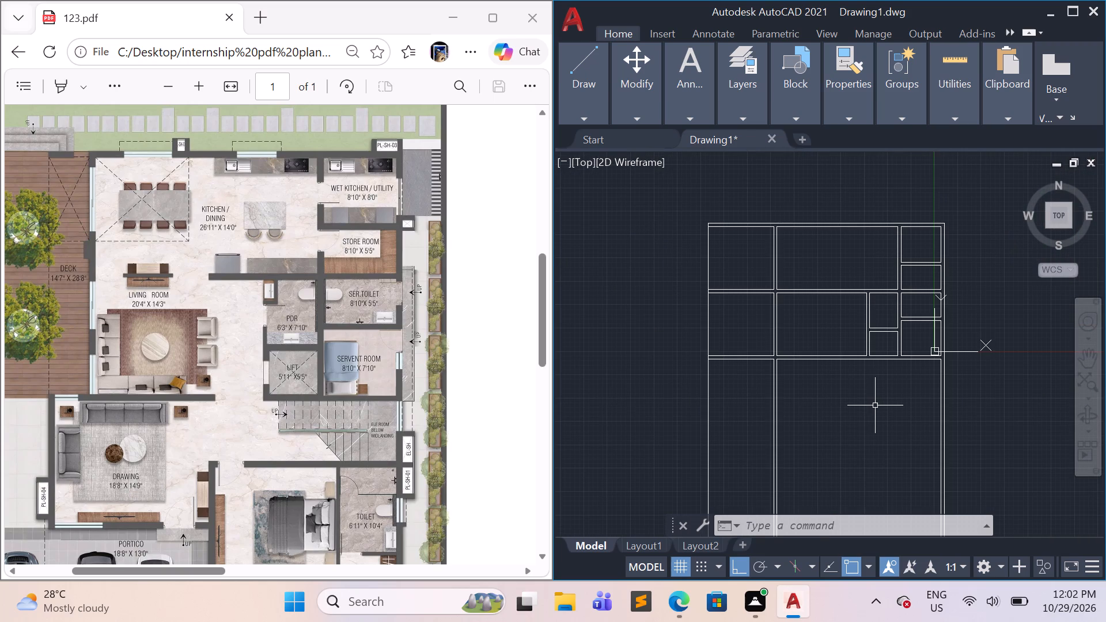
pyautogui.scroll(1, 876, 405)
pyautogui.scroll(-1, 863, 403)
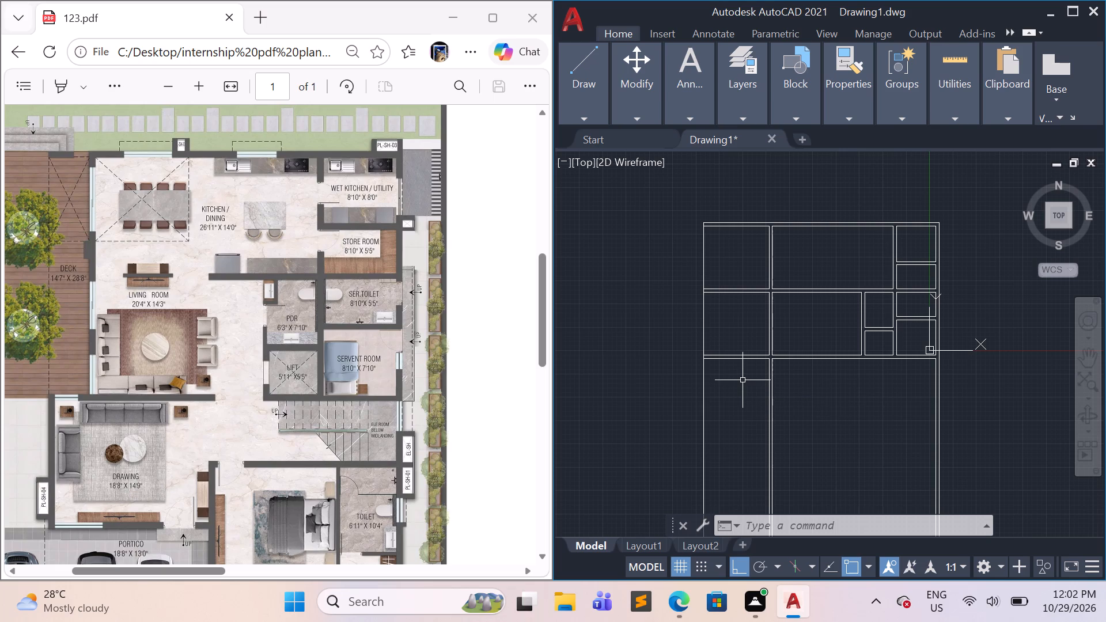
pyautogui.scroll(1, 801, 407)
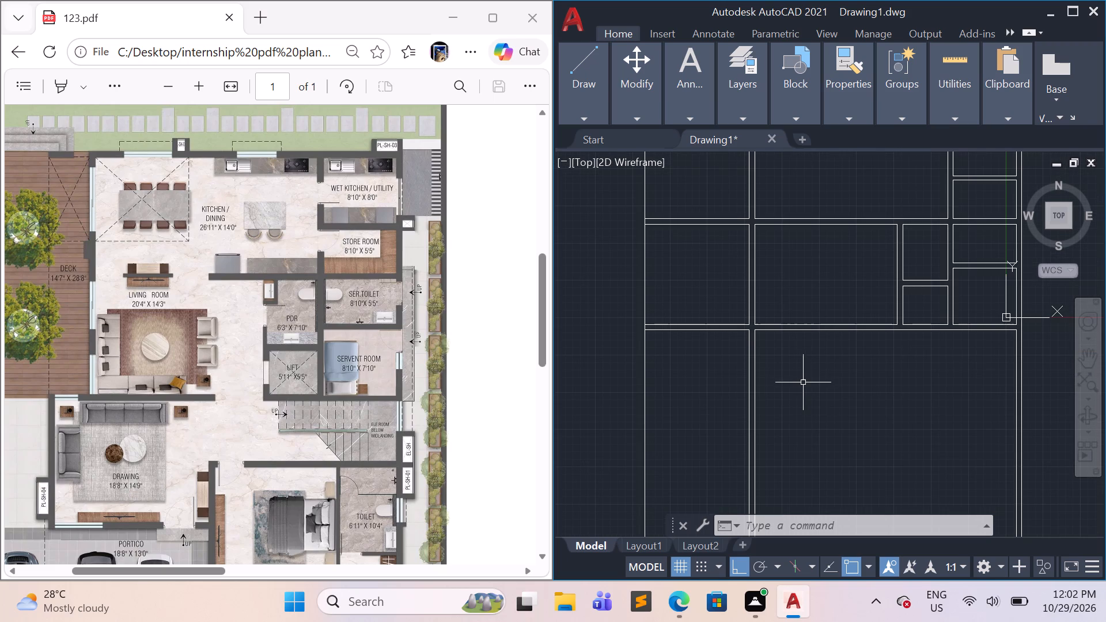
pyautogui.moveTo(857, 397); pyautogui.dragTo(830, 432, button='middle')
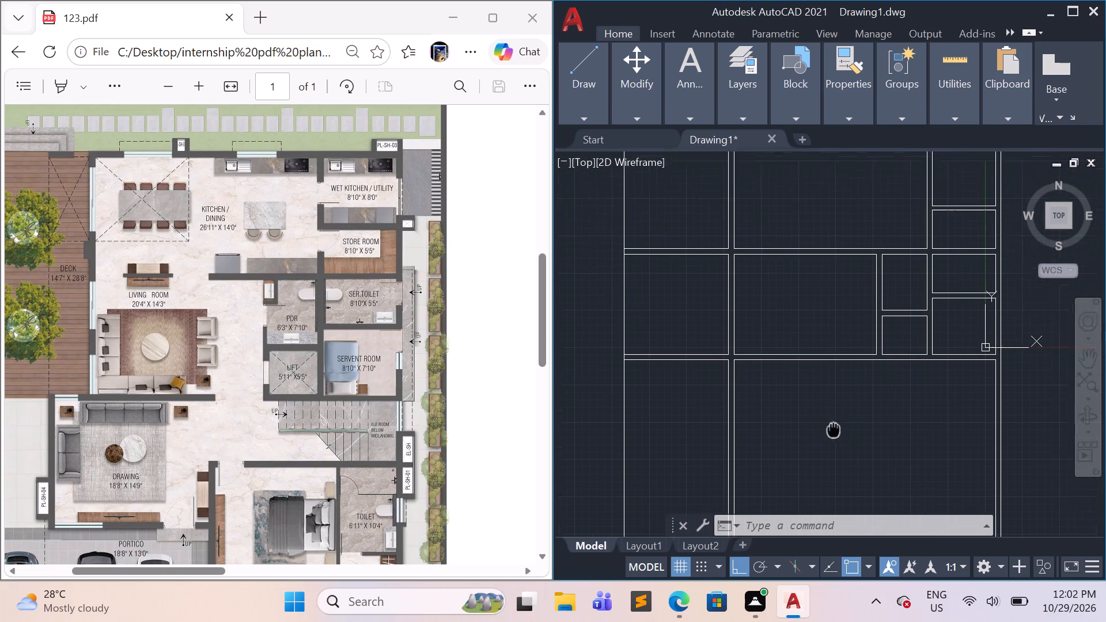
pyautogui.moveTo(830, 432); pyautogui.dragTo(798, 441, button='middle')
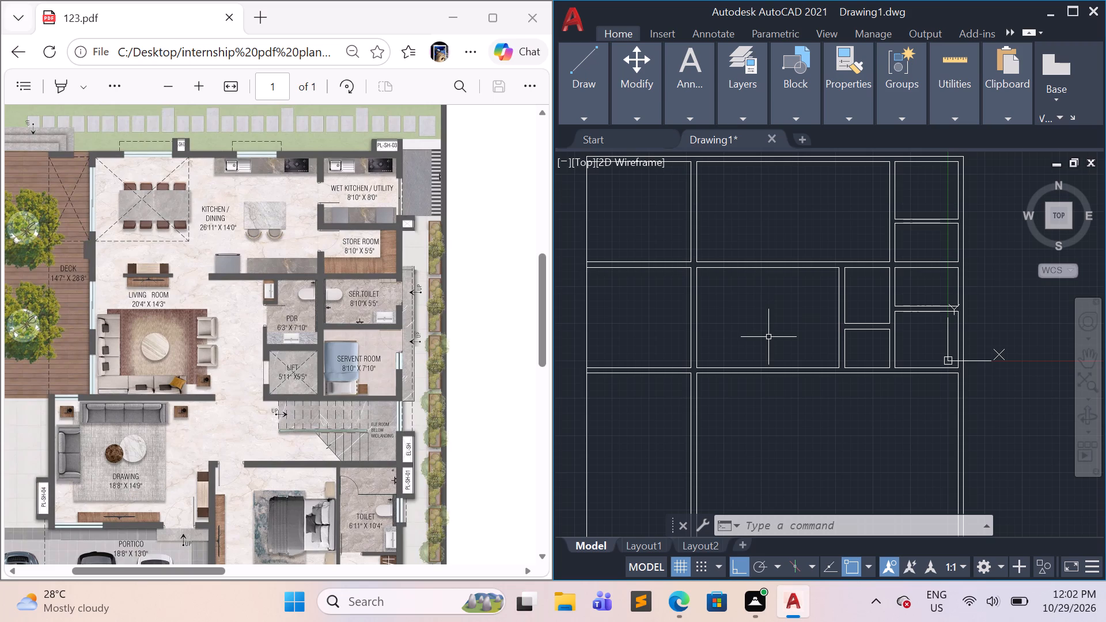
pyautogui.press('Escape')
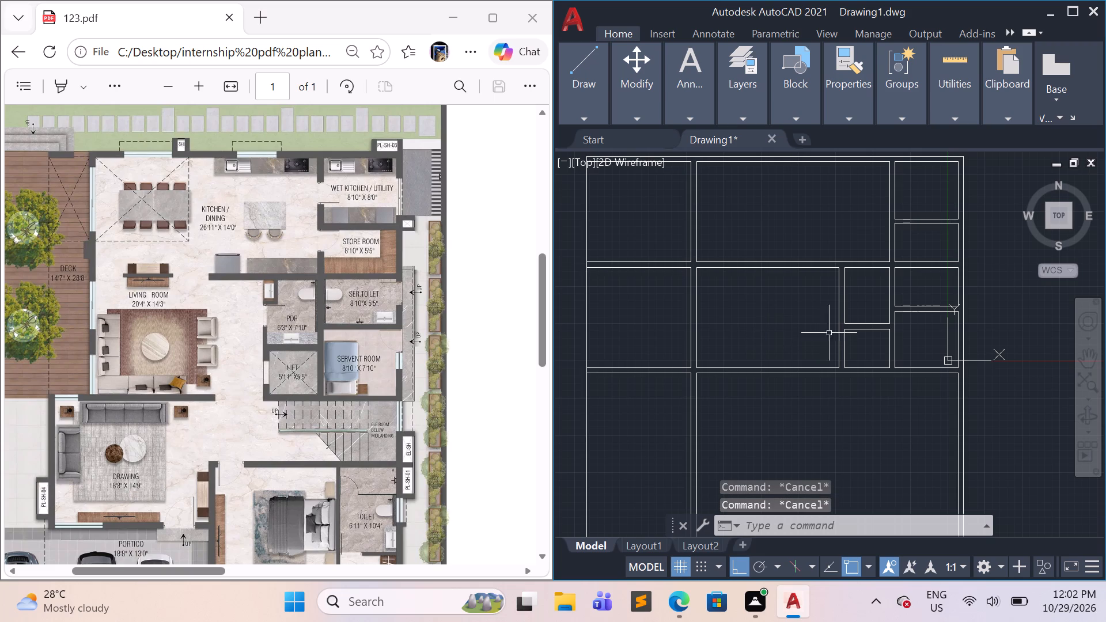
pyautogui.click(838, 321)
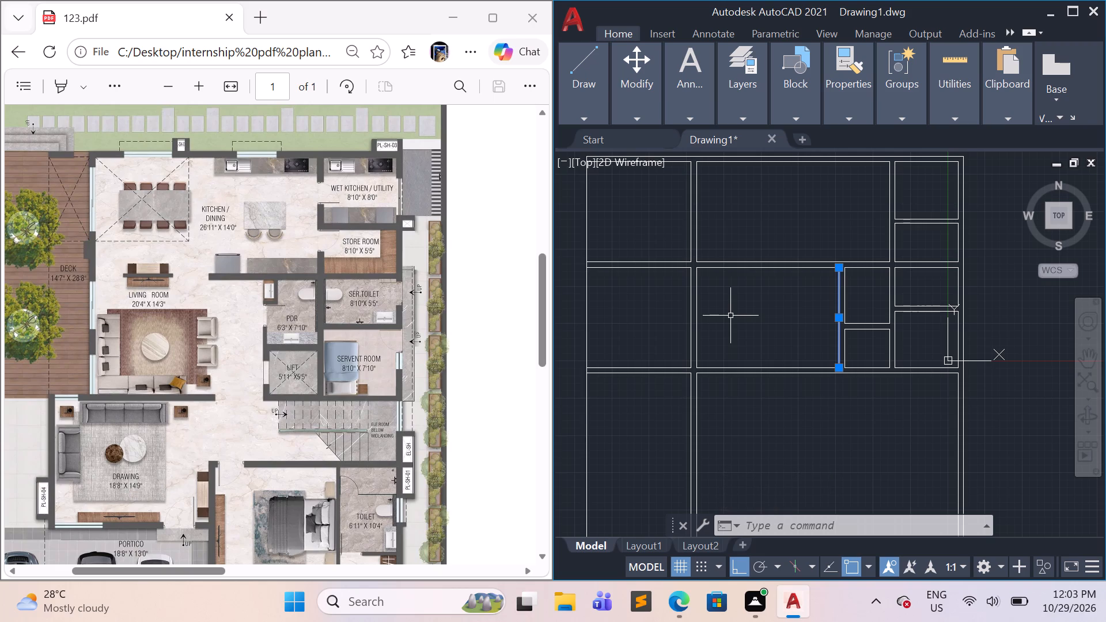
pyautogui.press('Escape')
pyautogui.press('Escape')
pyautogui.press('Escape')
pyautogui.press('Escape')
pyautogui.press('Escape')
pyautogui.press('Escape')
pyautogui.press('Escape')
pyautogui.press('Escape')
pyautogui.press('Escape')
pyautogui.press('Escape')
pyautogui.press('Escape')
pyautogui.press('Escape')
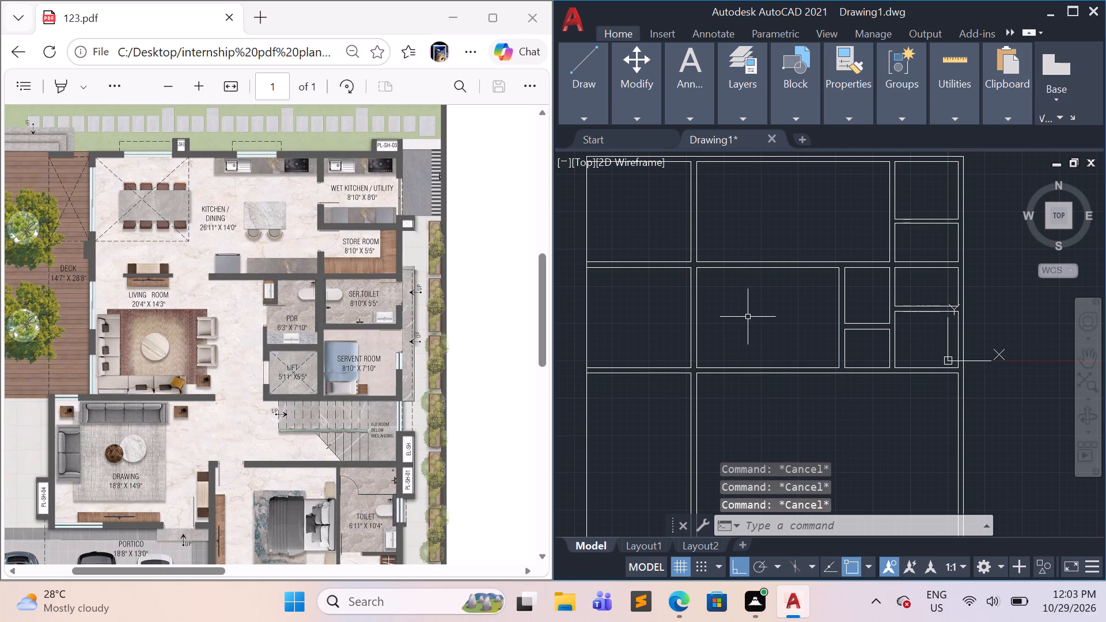
# Trim away both deck-side vertical wall lines below the living room's bottom wall and close the resulting gap in its lower line.
pyautogui.moveTo(840, 413); pyautogui.dragTo(837, 348, button='middle')
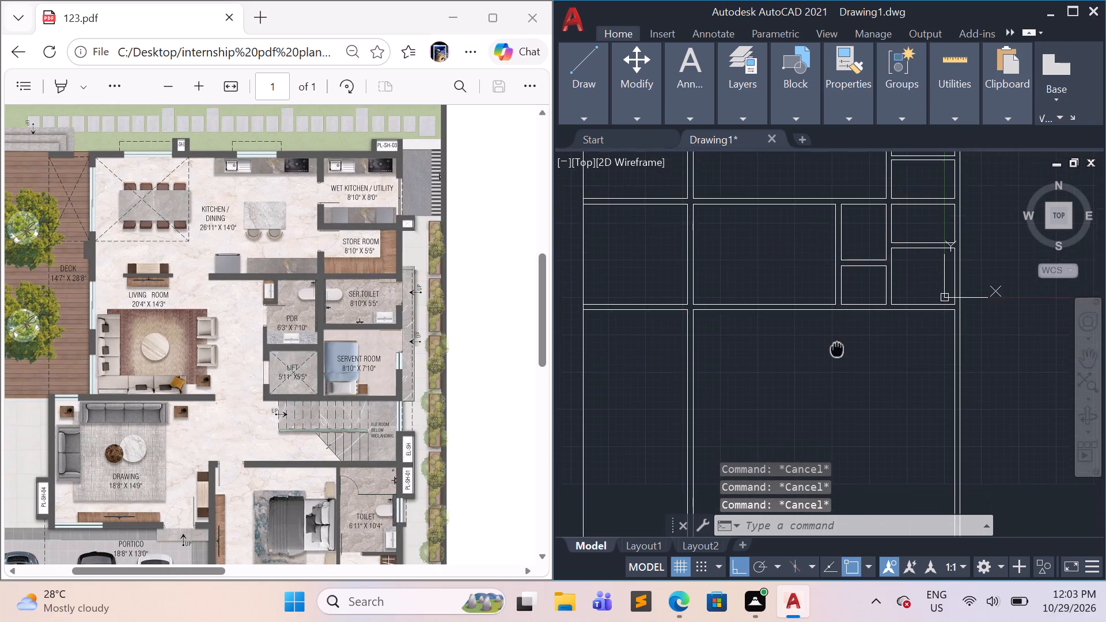
pyautogui.moveTo(837, 348); pyautogui.dragTo(833, 320, button='middle')
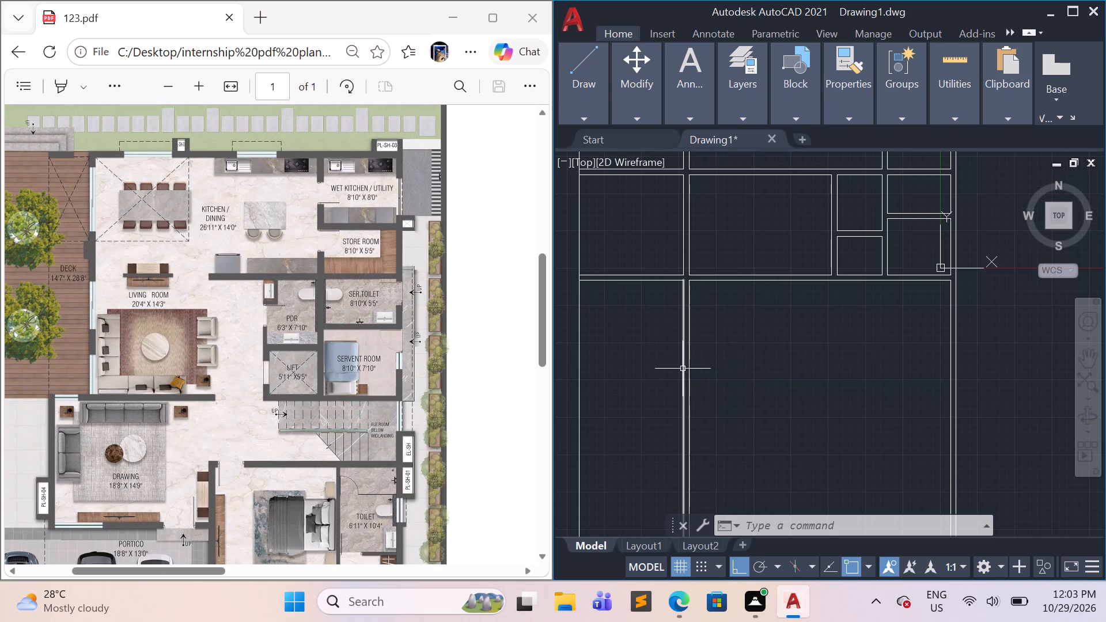
pyautogui.write('tr')
pyautogui.press('Return')
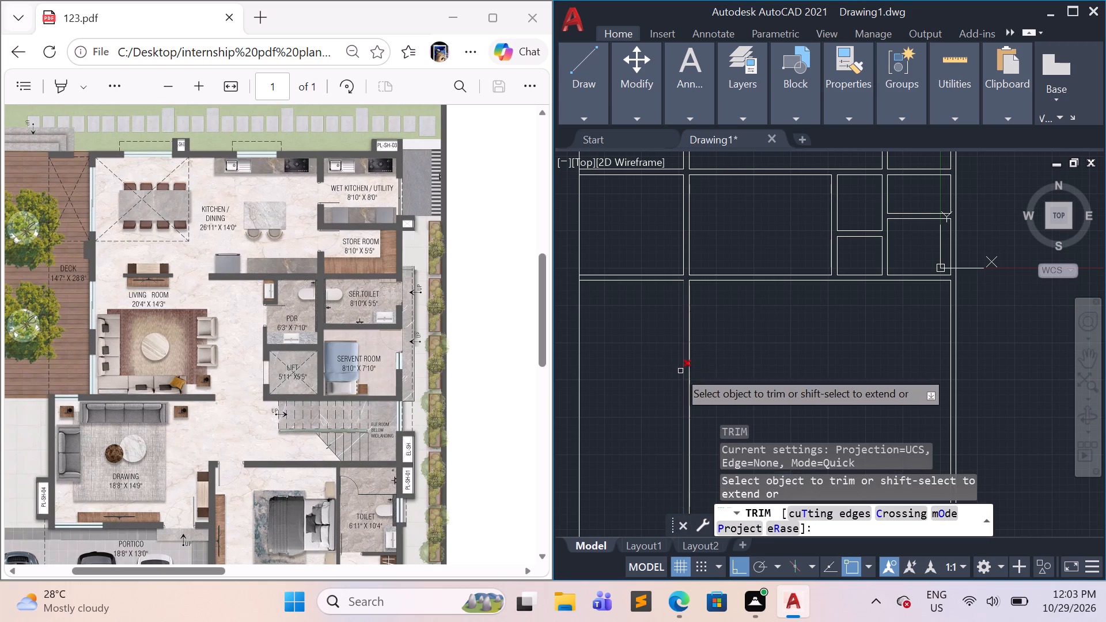
pyautogui.moveTo(646, 342); pyautogui.dragTo(715, 331)
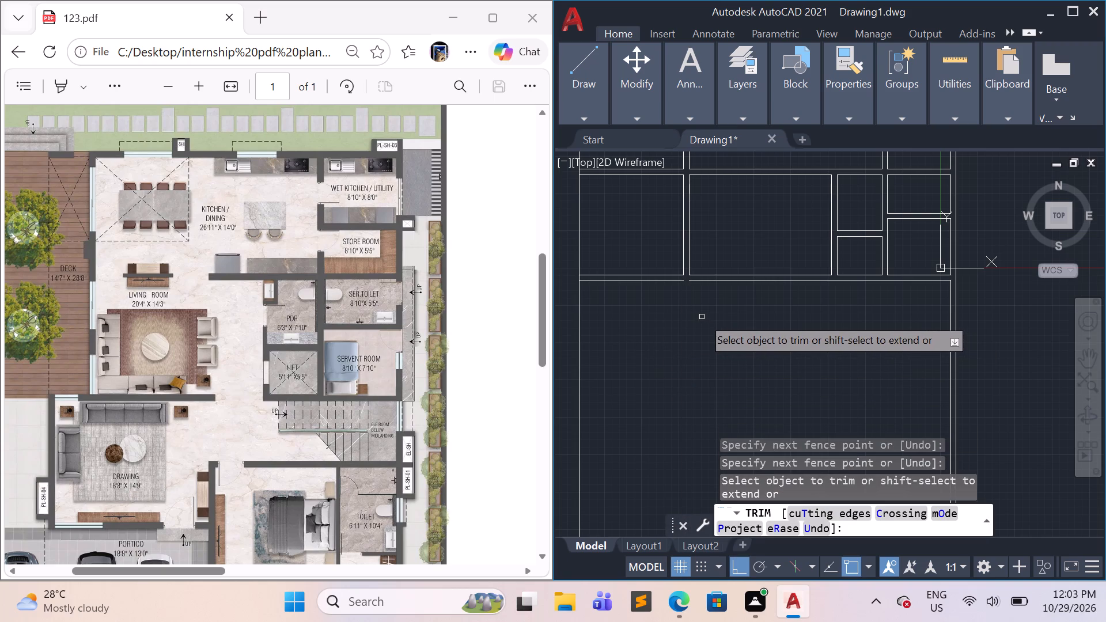
pyautogui.keyDown('shift'); pyautogui.click(707, 281); pyautogui.keyUp('shift')
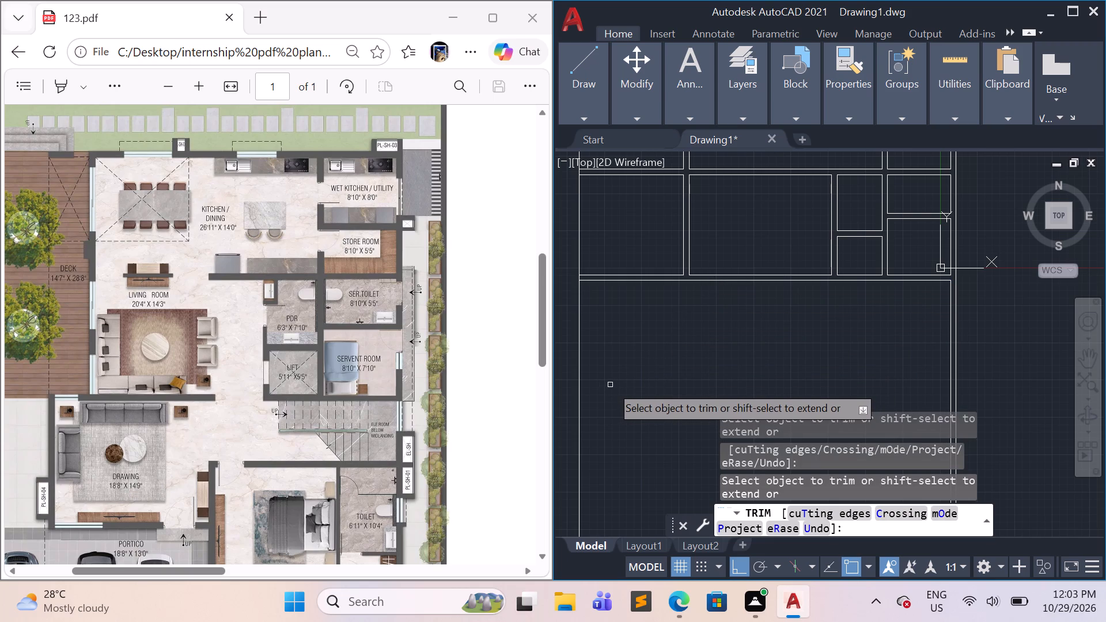
# Draw an 18'8" vertical line for the drawing room's left wall, down from the bottom wall's lower-left end.
pyautogui.press('Escape')
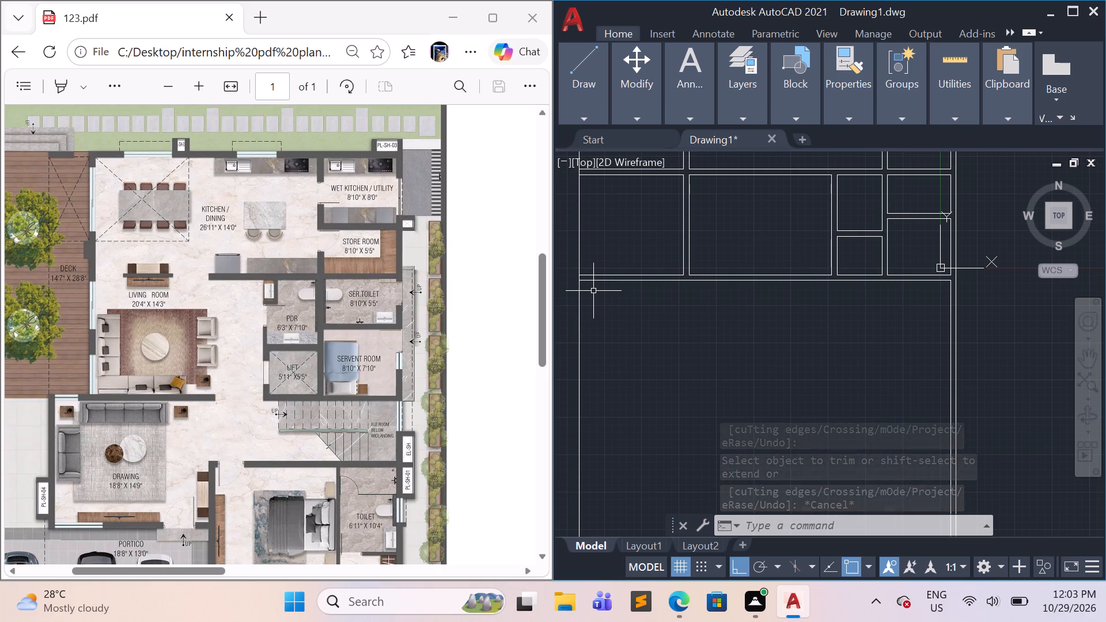
pyautogui.press('l')
pyautogui.press('Return')
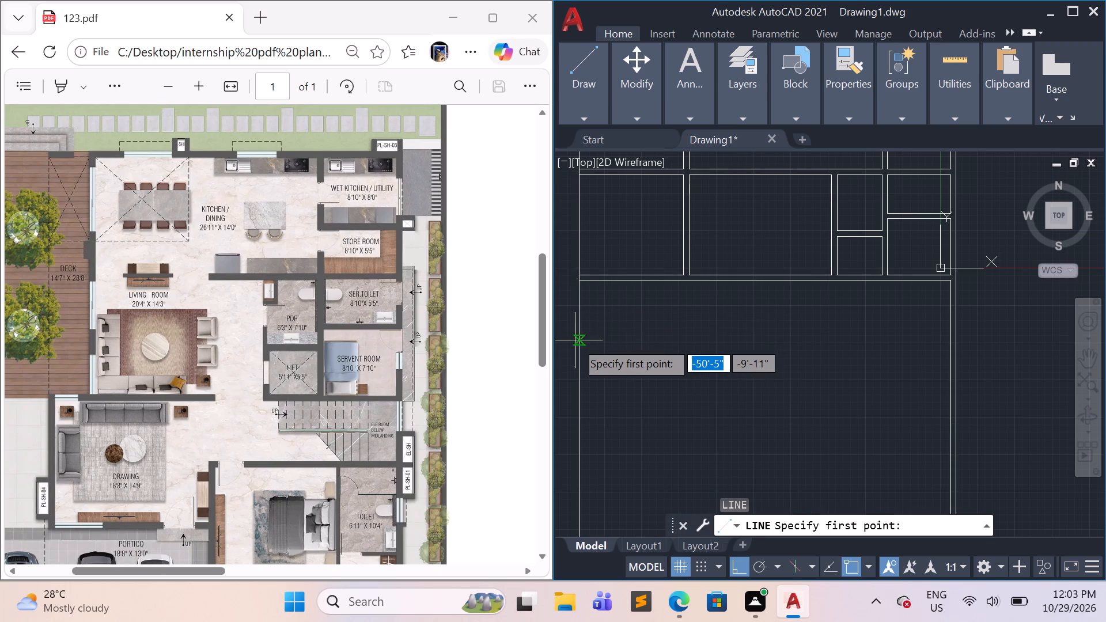
pyautogui.click(579, 282)
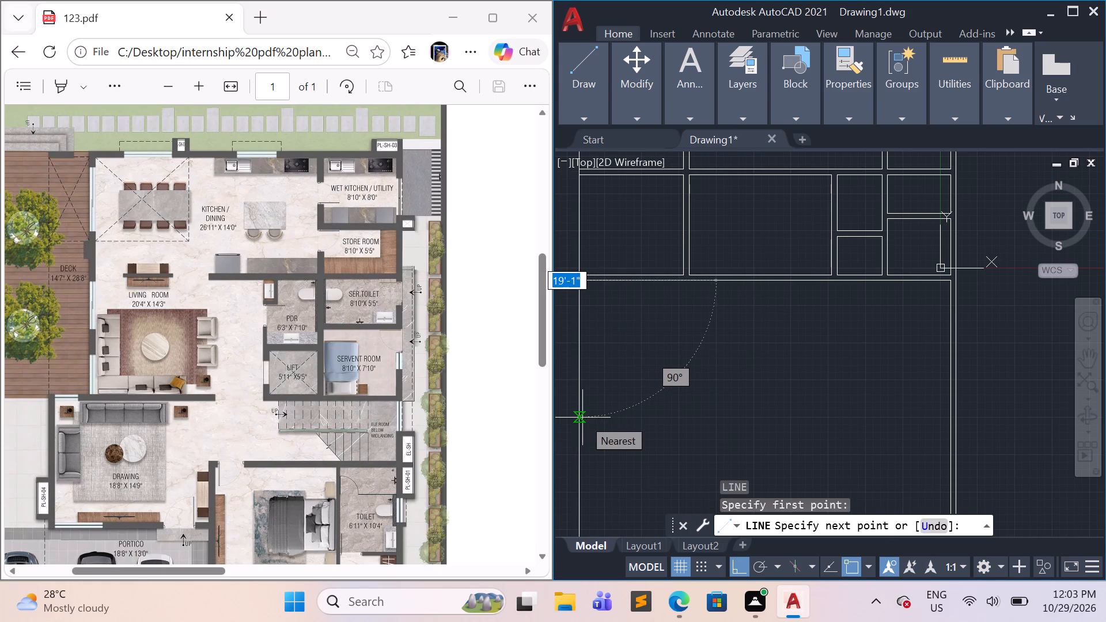
pyautogui.write("18'")
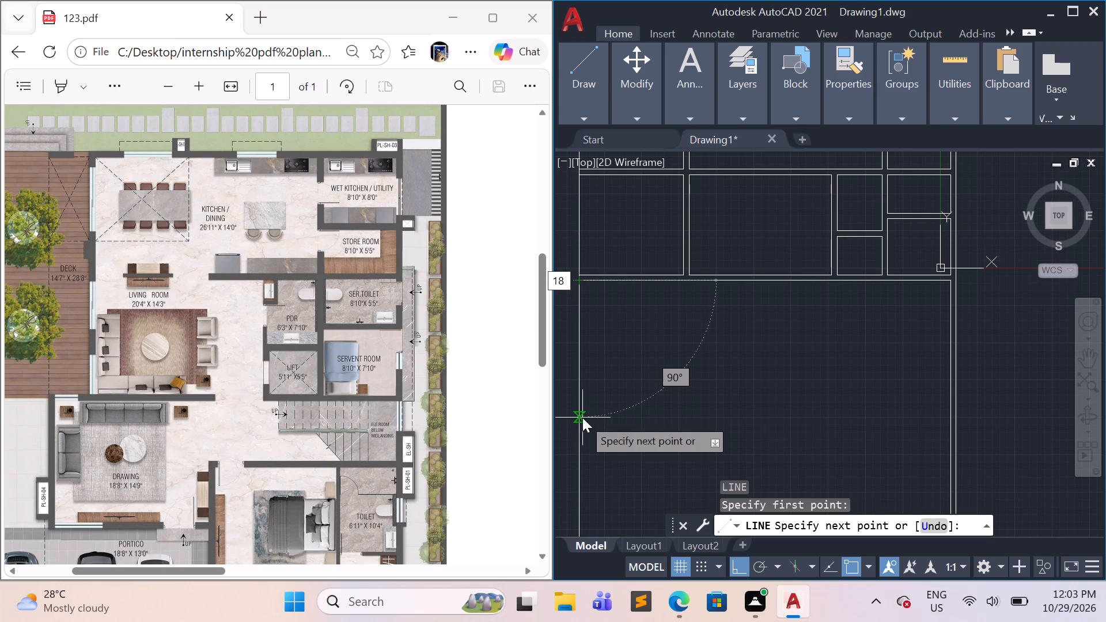
pyautogui.press('8')
pyautogui.hotkey('shift', '"')
pyautogui.press('Return')
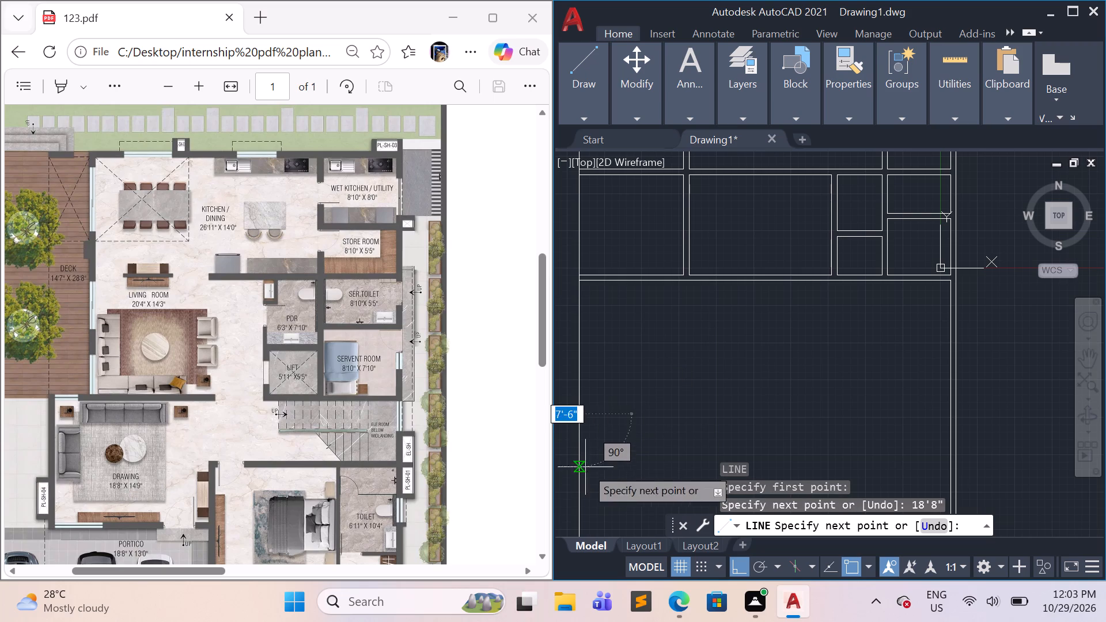
pyautogui.click(578, 414)
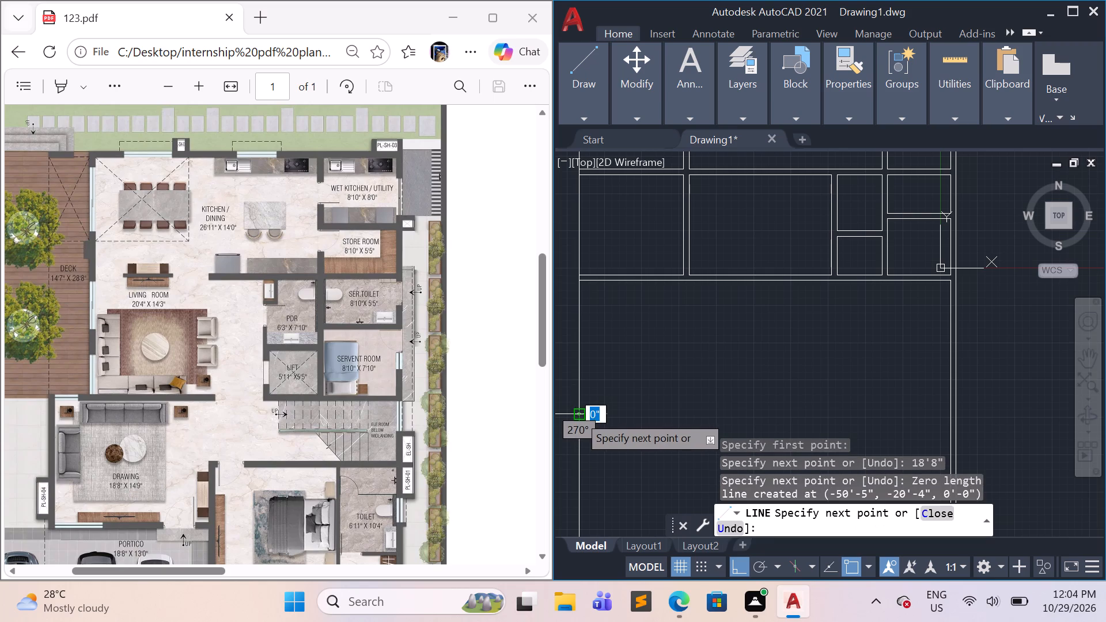
pyautogui.press('Escape')
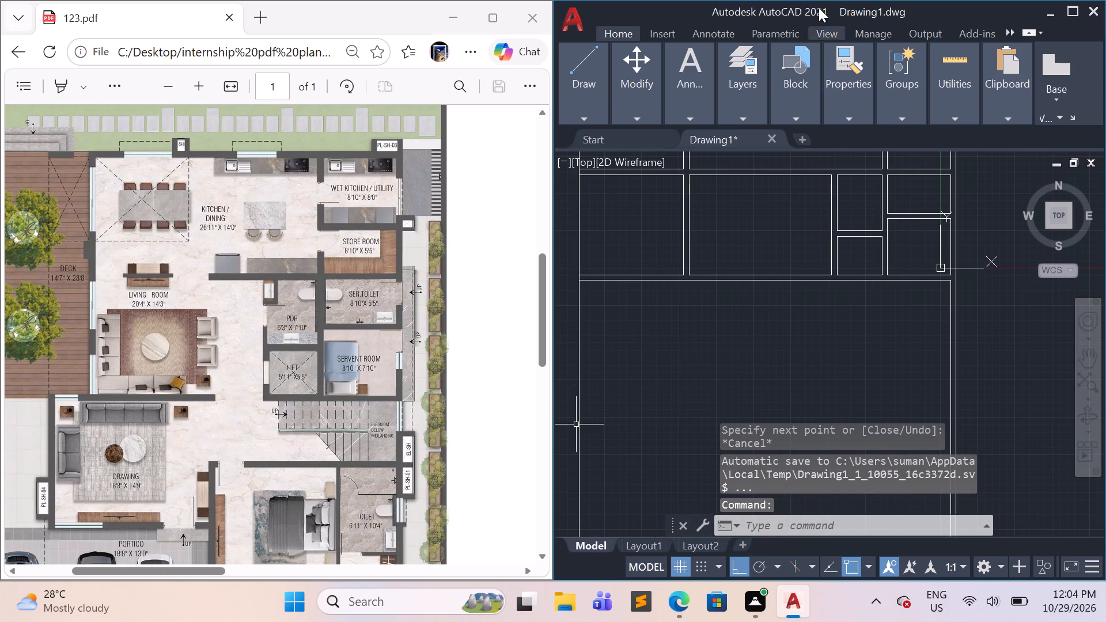
# Check the new left wall line's length with a linear dimension between its two endpoints, without placing it.
pyautogui.click(577, 339)
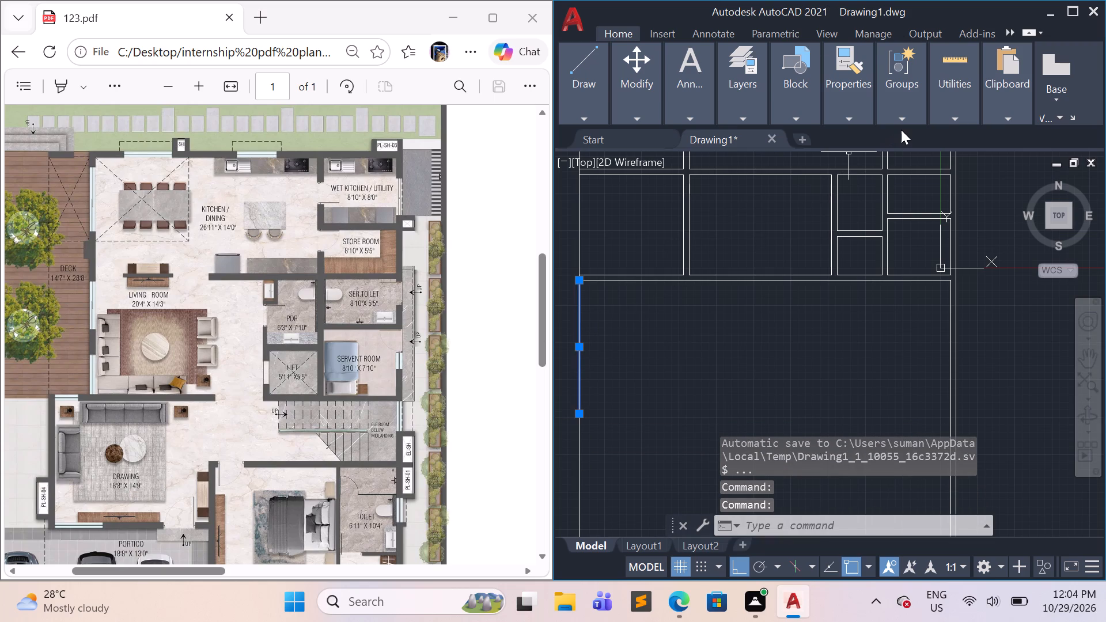
pyautogui.press('Escape')
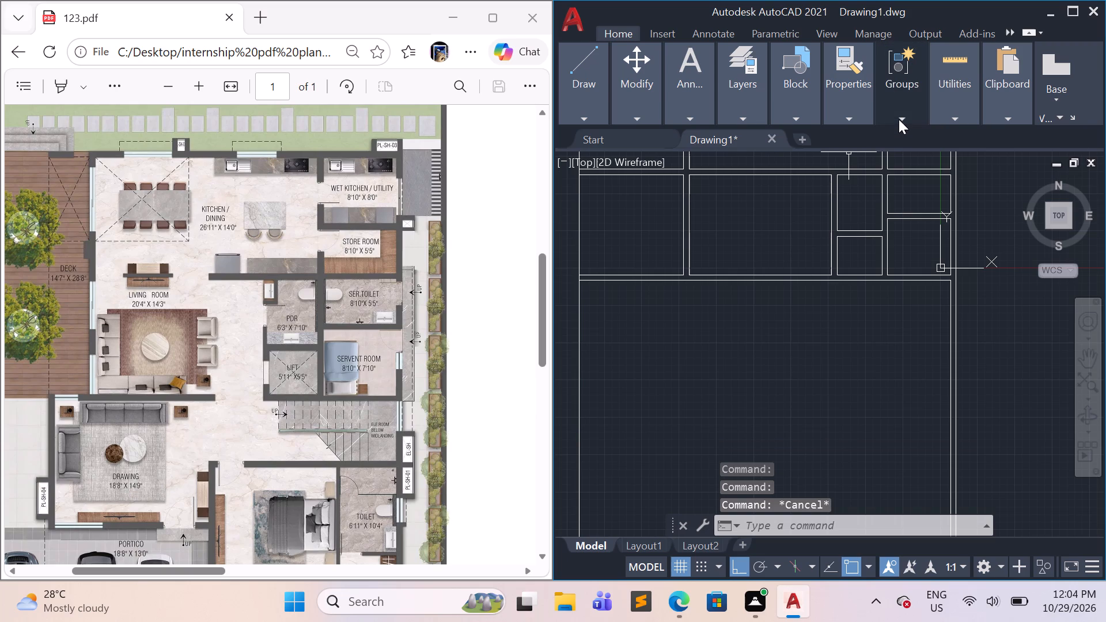
pyautogui.write('dli')
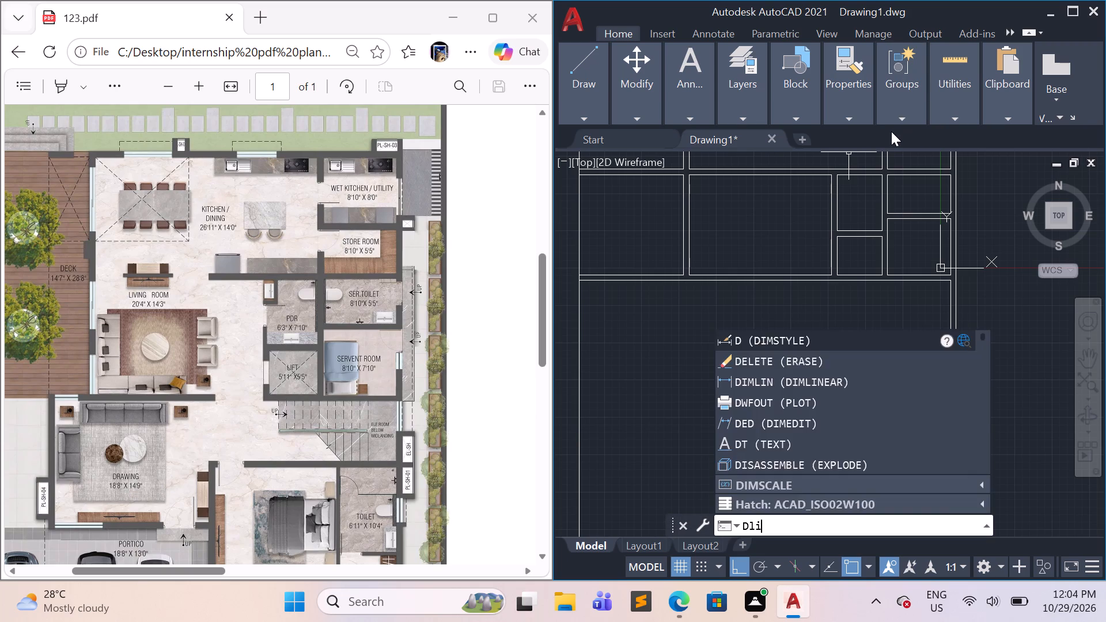
pyautogui.press('Return')
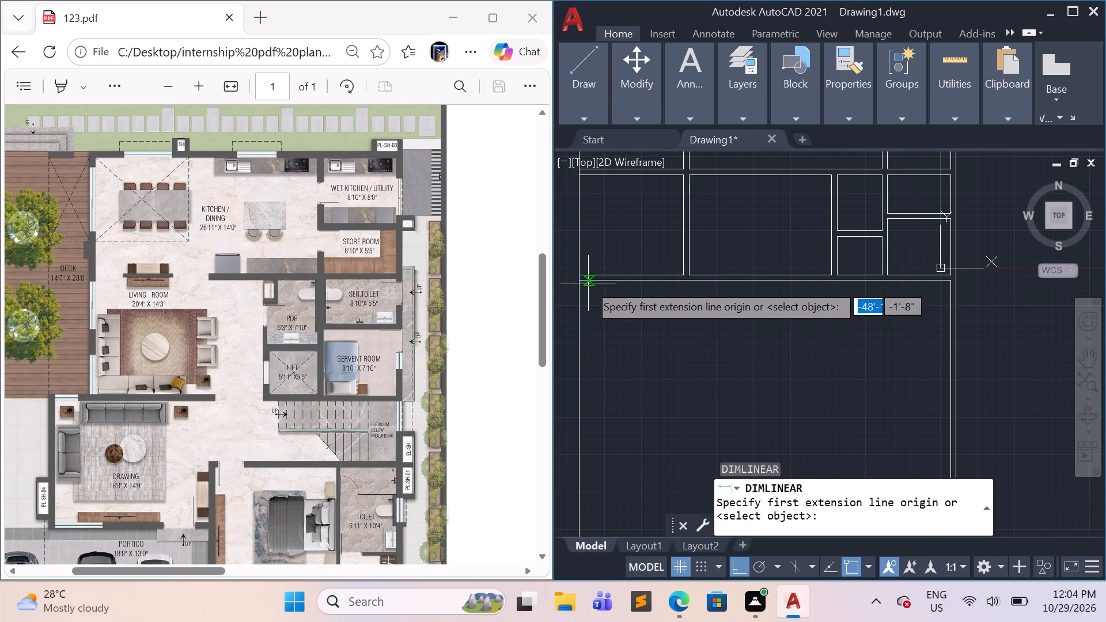
pyautogui.click(584, 279)
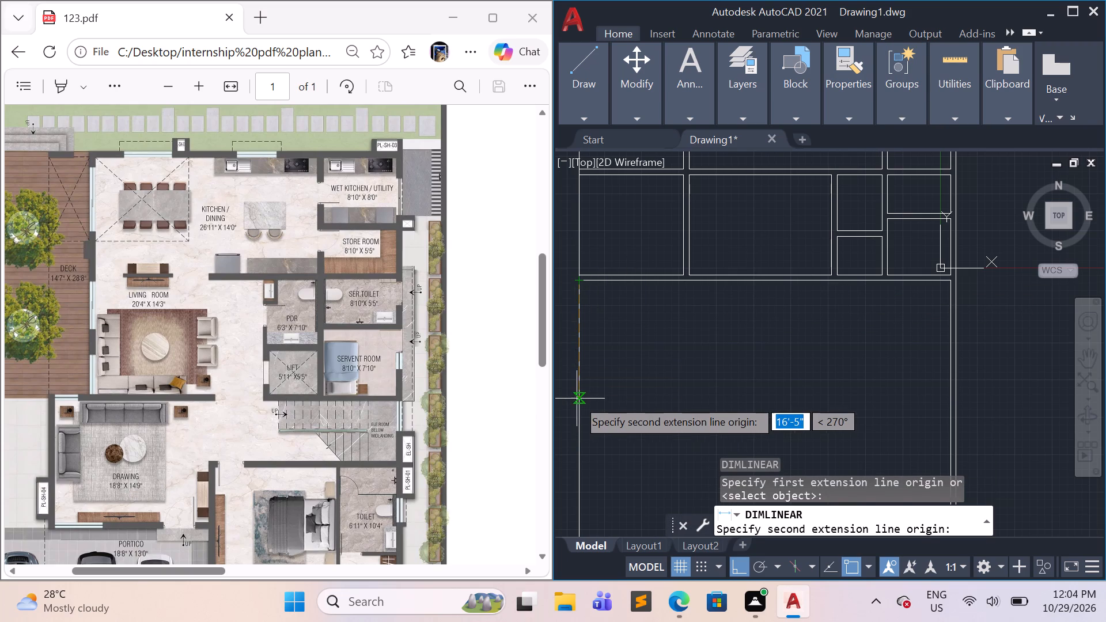
pyautogui.click(581, 418)
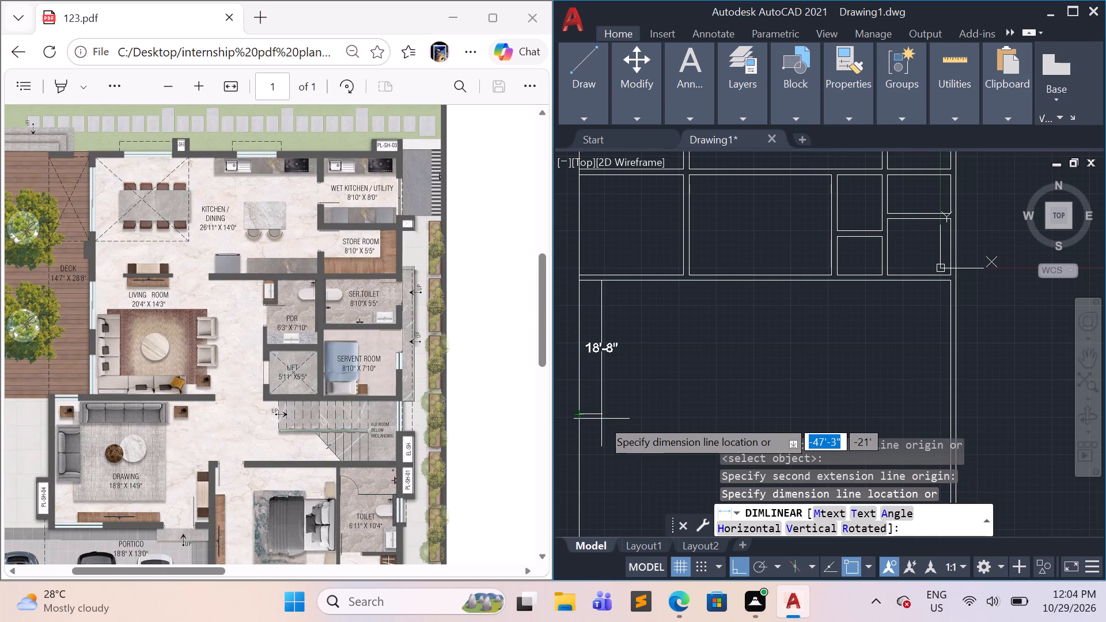
pyautogui.press('Escape')
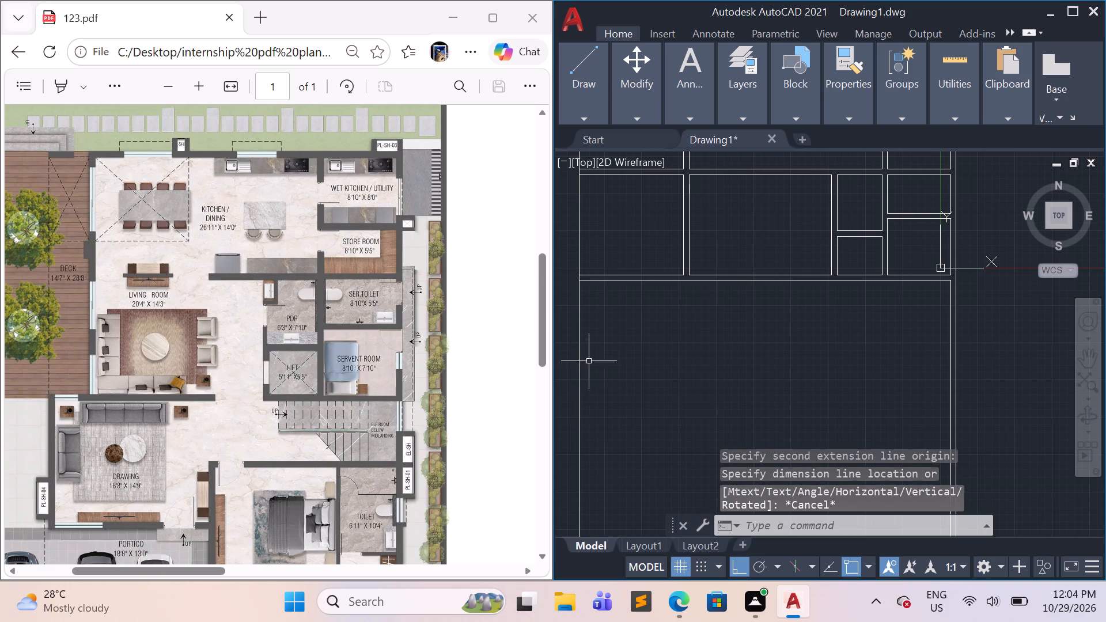
# Offset the drawing room's left wall line 9" towards the room's interior for the wall thickness.
pyautogui.click(580, 331)
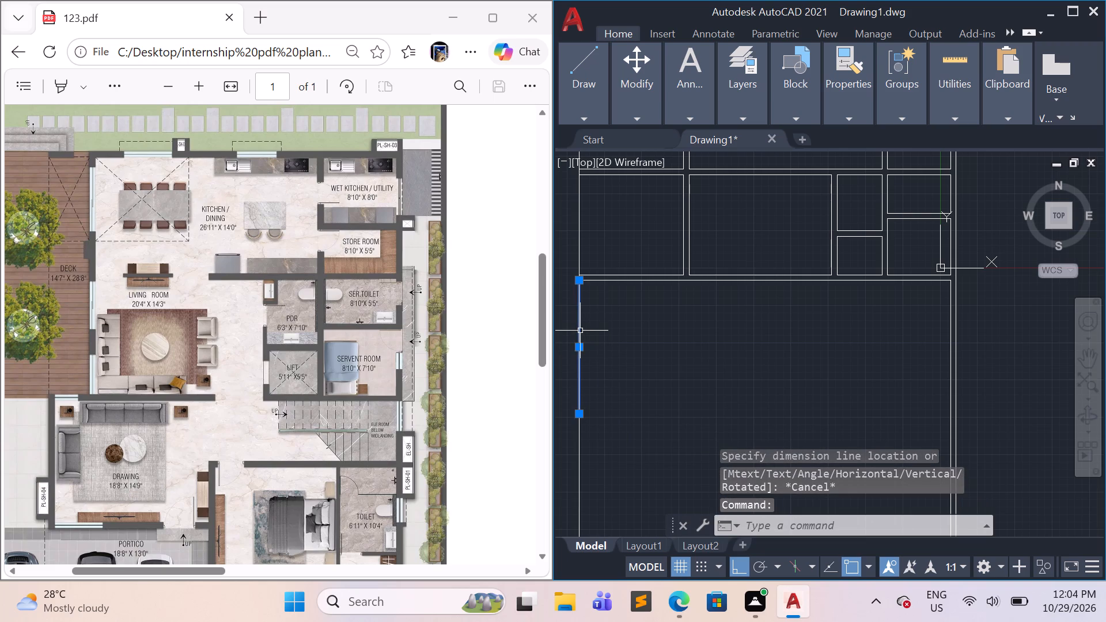
pyautogui.press('o')
pyautogui.press('Return')
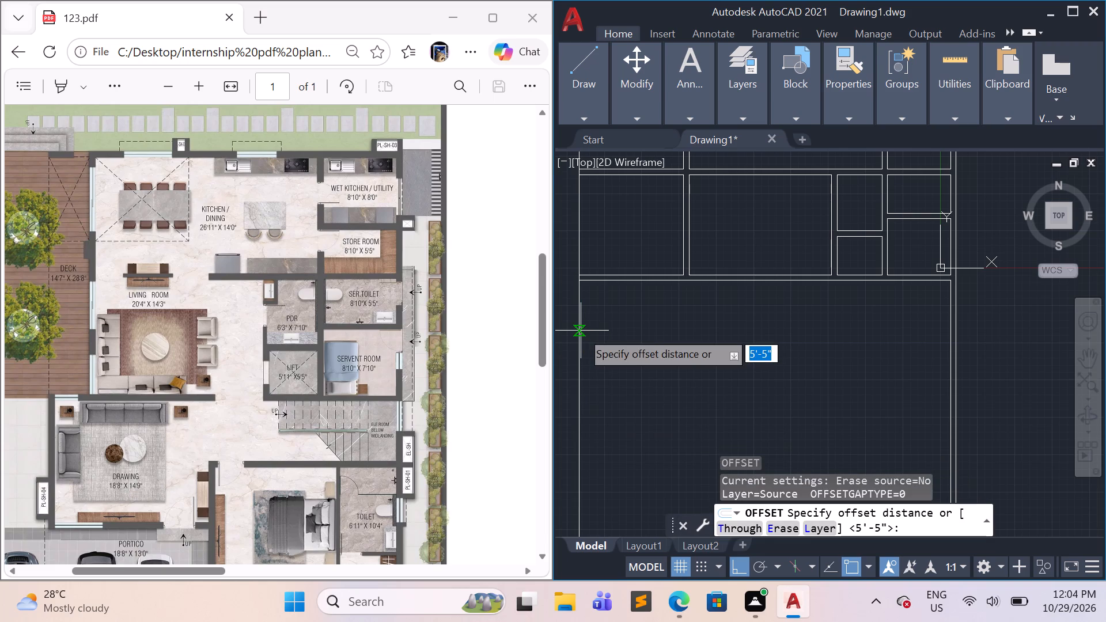
pyautogui.press('9')
pyautogui.hotkey('shift', '"')
pyautogui.press('Return')
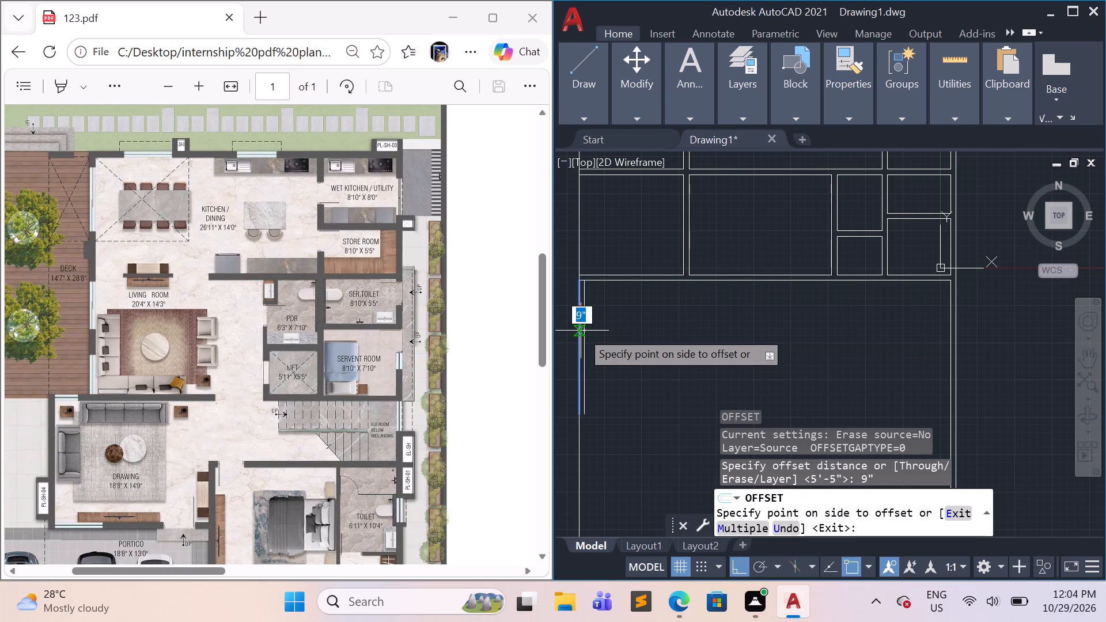
pyautogui.click(614, 333)
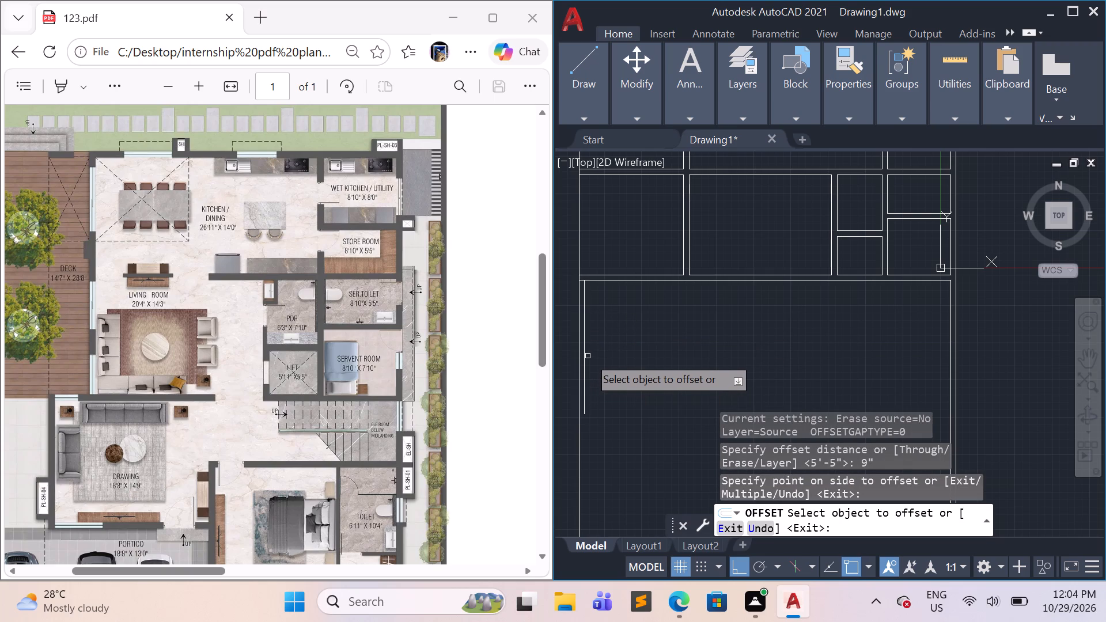
pyautogui.press('Escape')
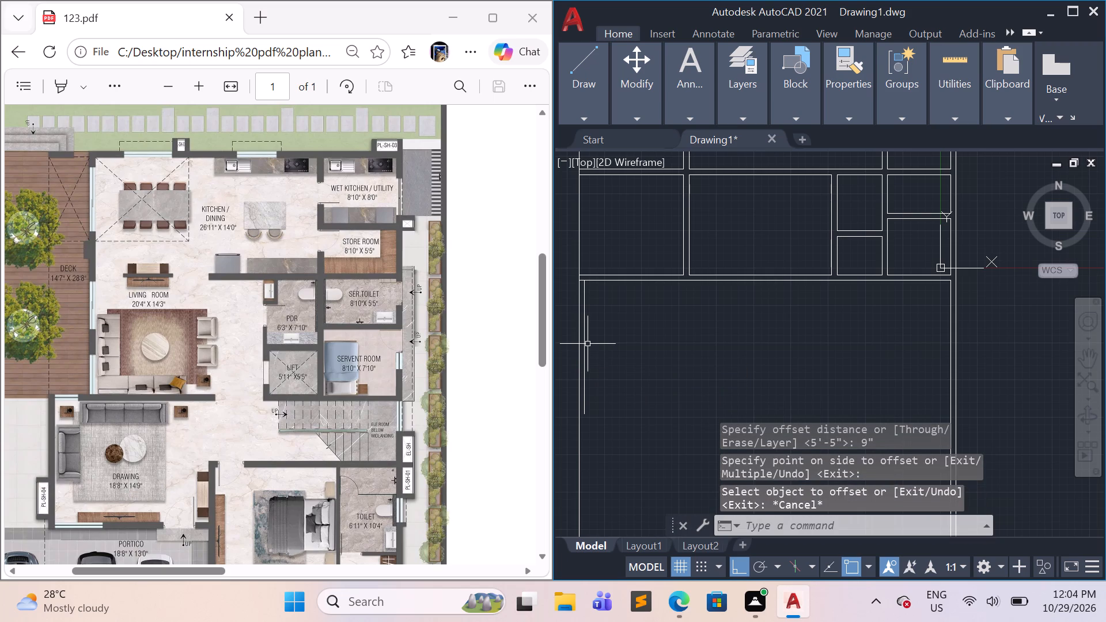
pyautogui.press('Escape')
pyautogui.press('Escape')
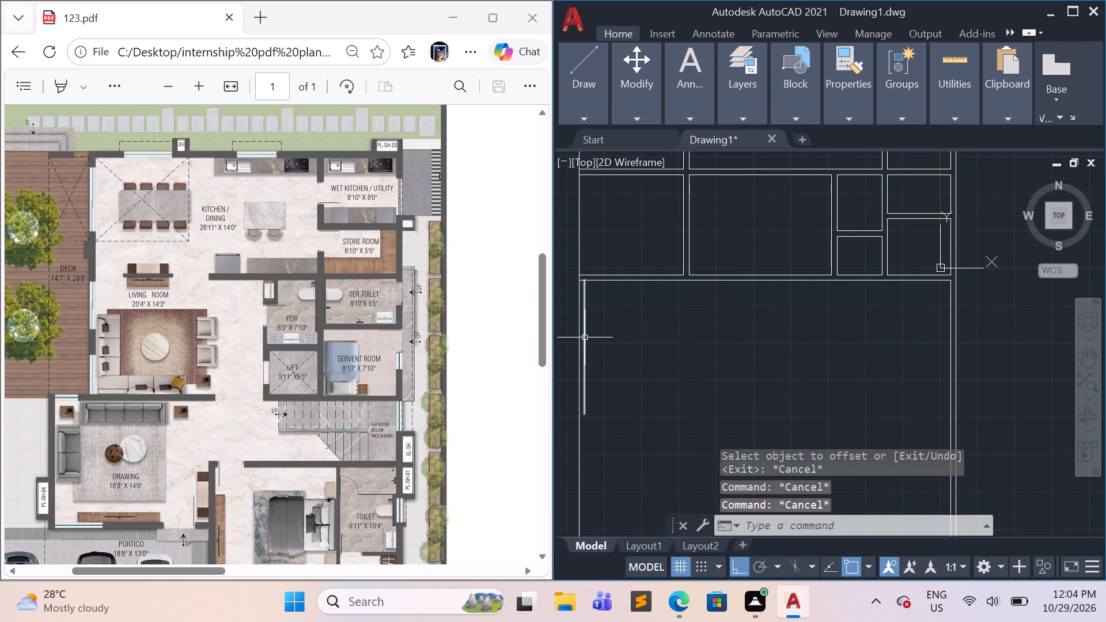
# Offset the inner line of the drawing room's left wall 18'8" to the right for the room's width.
pyautogui.click(585, 337)
pyautogui.press('o')
pyautogui.press('Return')
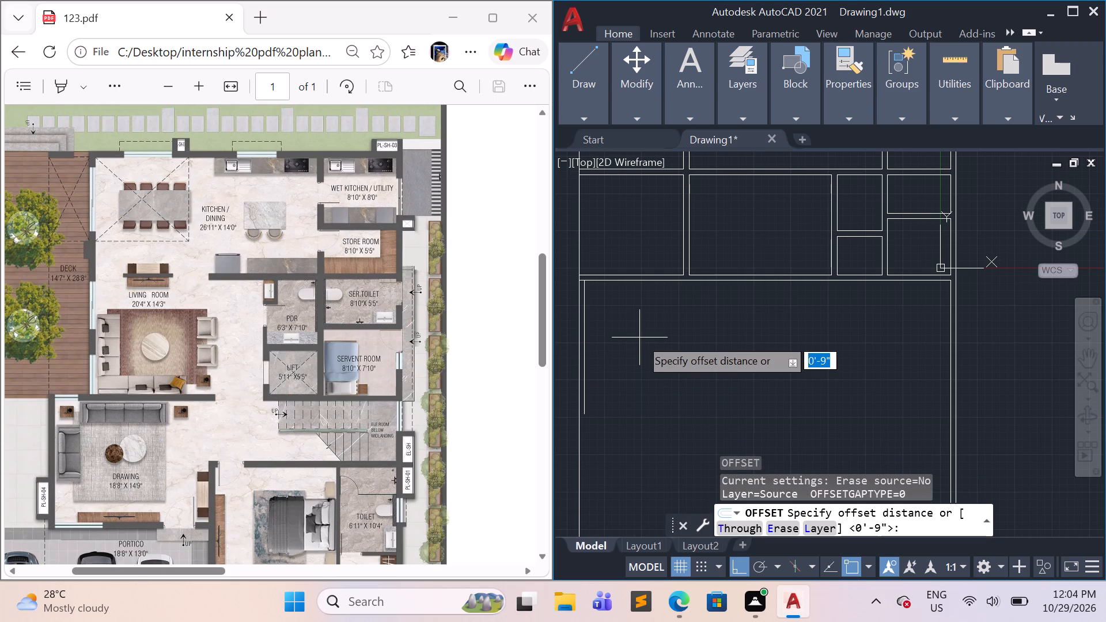
pyautogui.write('18')
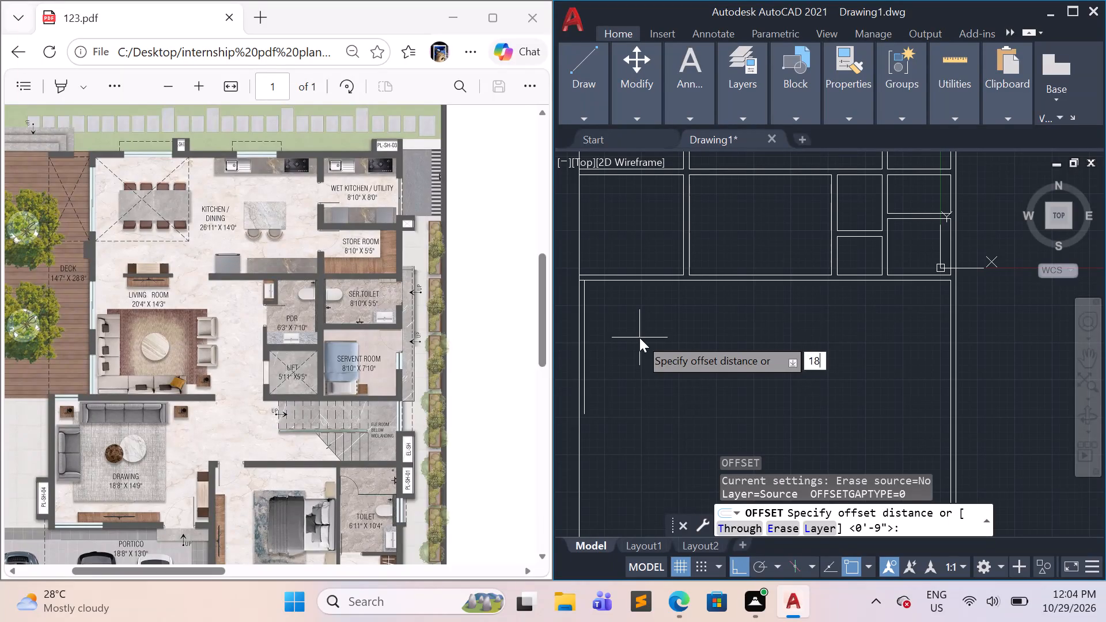
pyautogui.press("'")
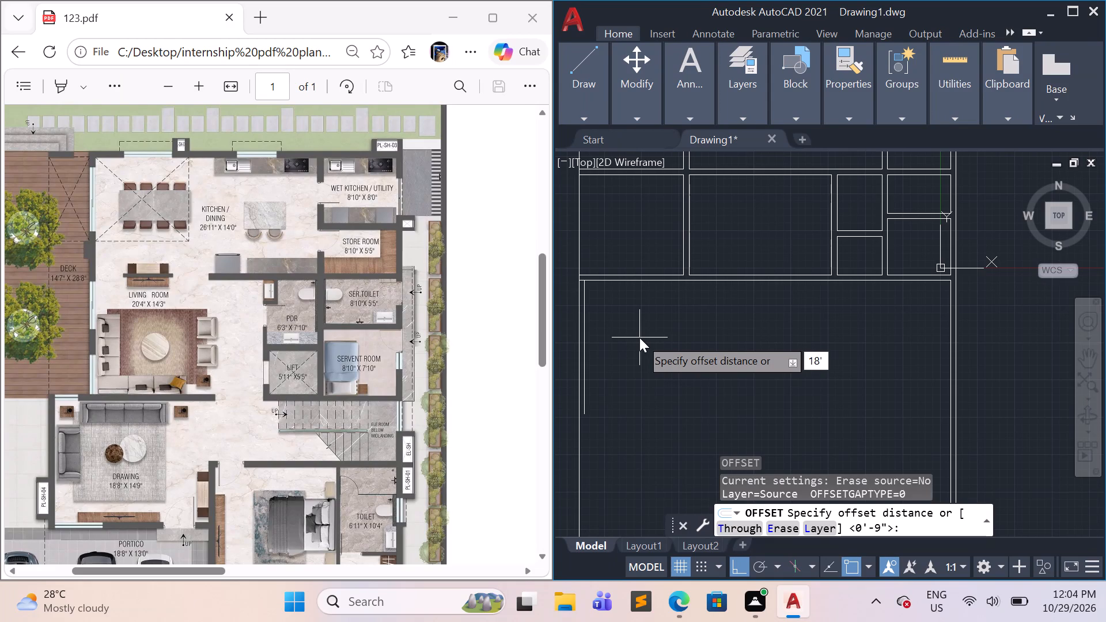
pyautogui.press('8')
pyautogui.hotkey('shift', '"')
pyautogui.press('Return')
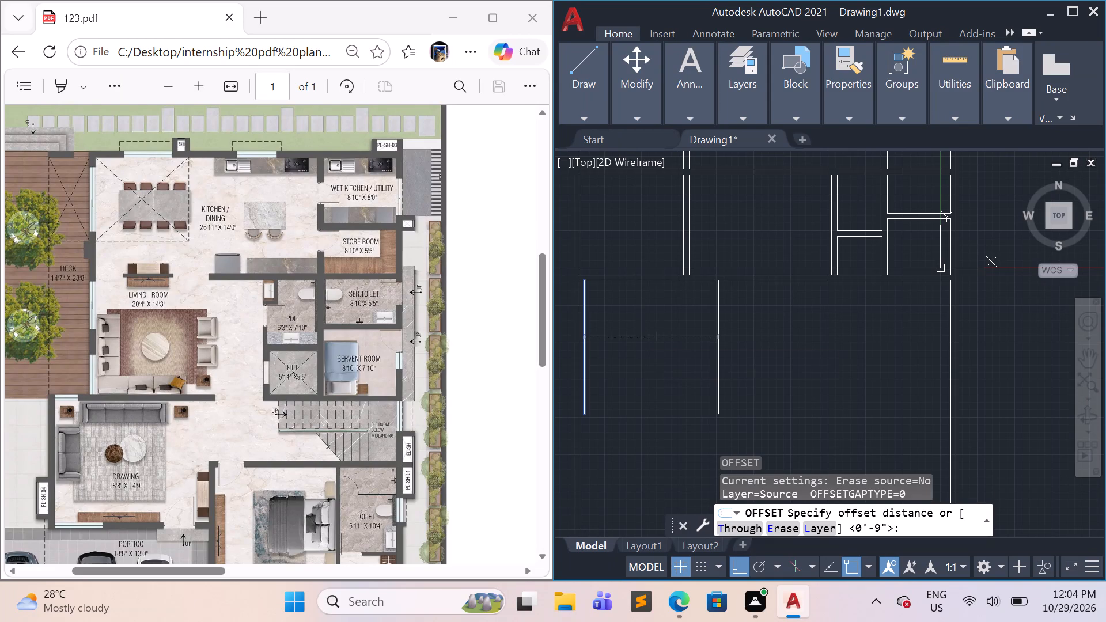
pyautogui.click(640, 332)
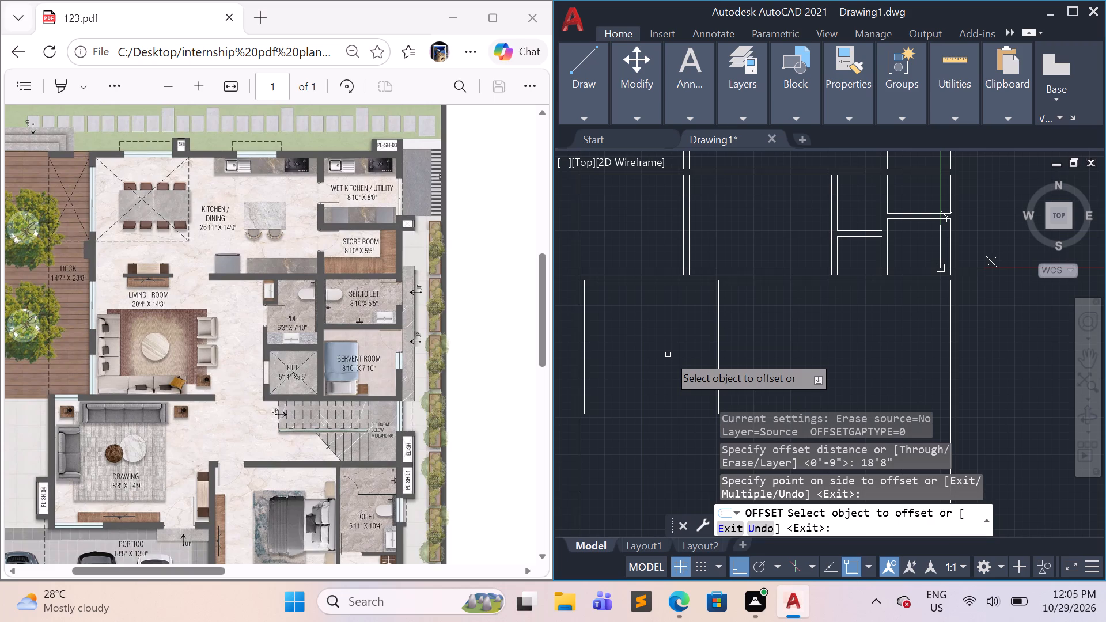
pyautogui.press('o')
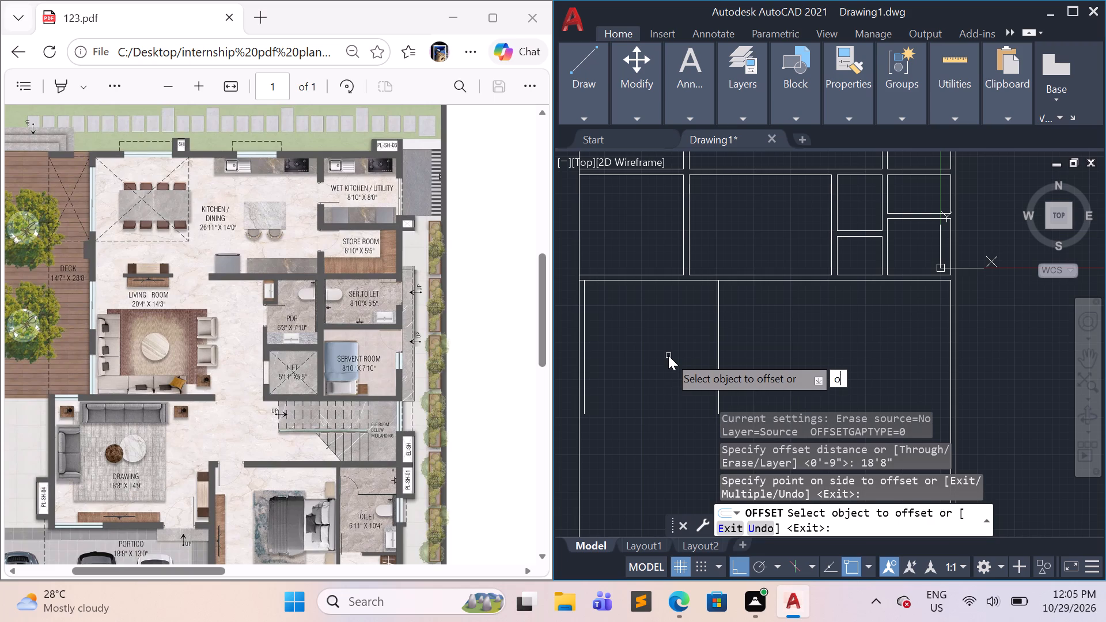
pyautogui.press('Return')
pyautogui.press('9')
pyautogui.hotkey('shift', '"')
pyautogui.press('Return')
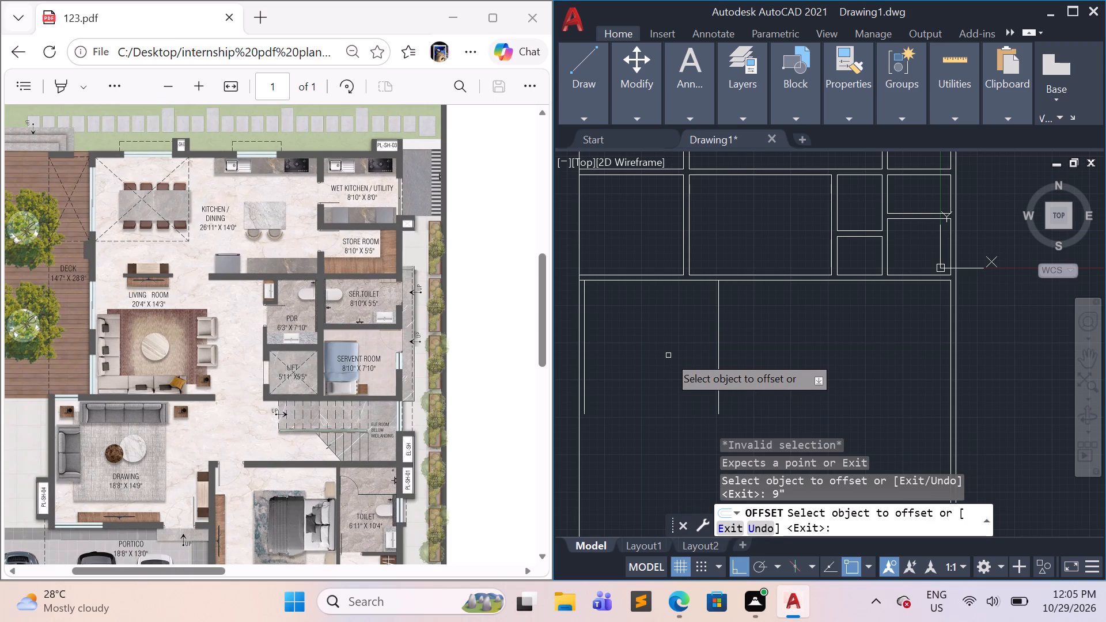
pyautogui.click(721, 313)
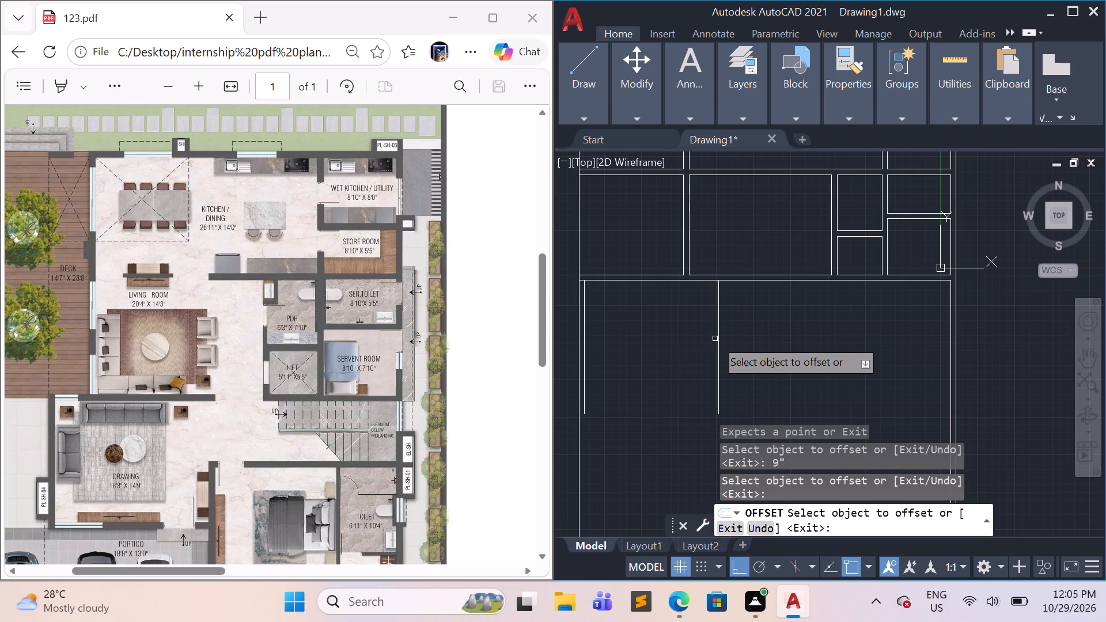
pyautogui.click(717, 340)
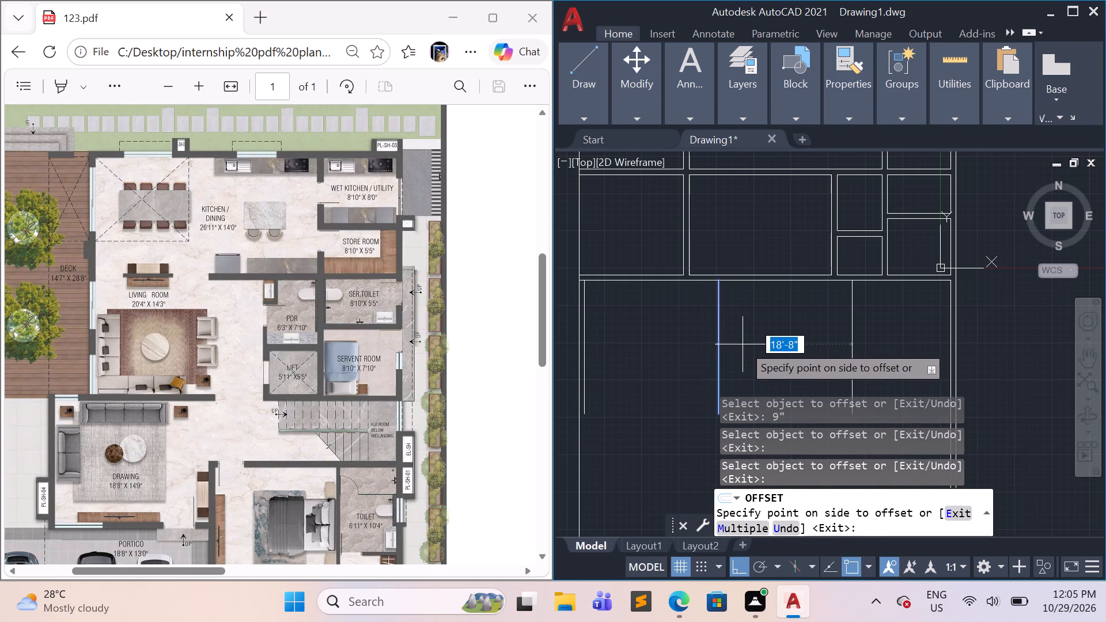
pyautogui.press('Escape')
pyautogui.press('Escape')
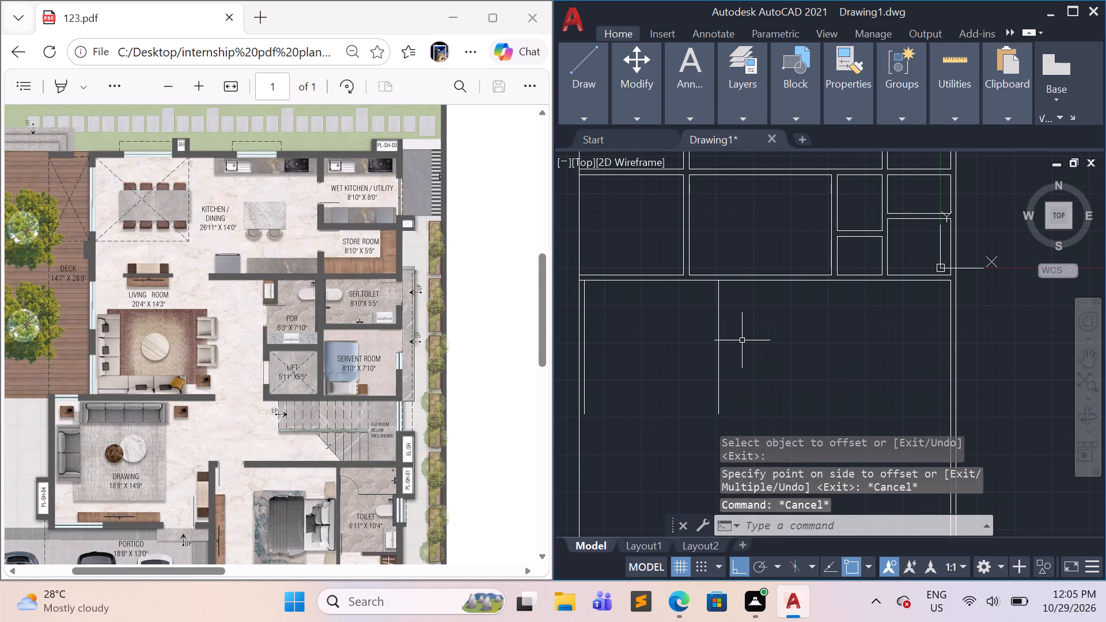
# Offset the drawing room's right wall line 9" outward to the right for the wall thickness.
pyautogui.press('o')
pyautogui.press('Return')
pyautogui.write('9"')
pyautogui.press('Return')
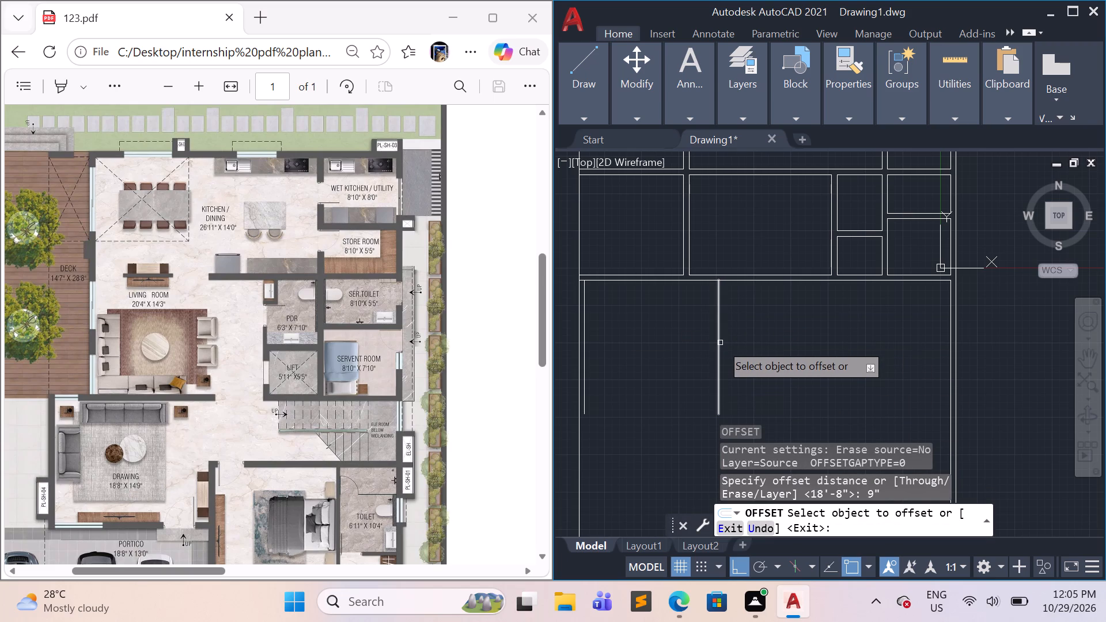
pyautogui.click(720, 339)
pyautogui.click(743, 339)
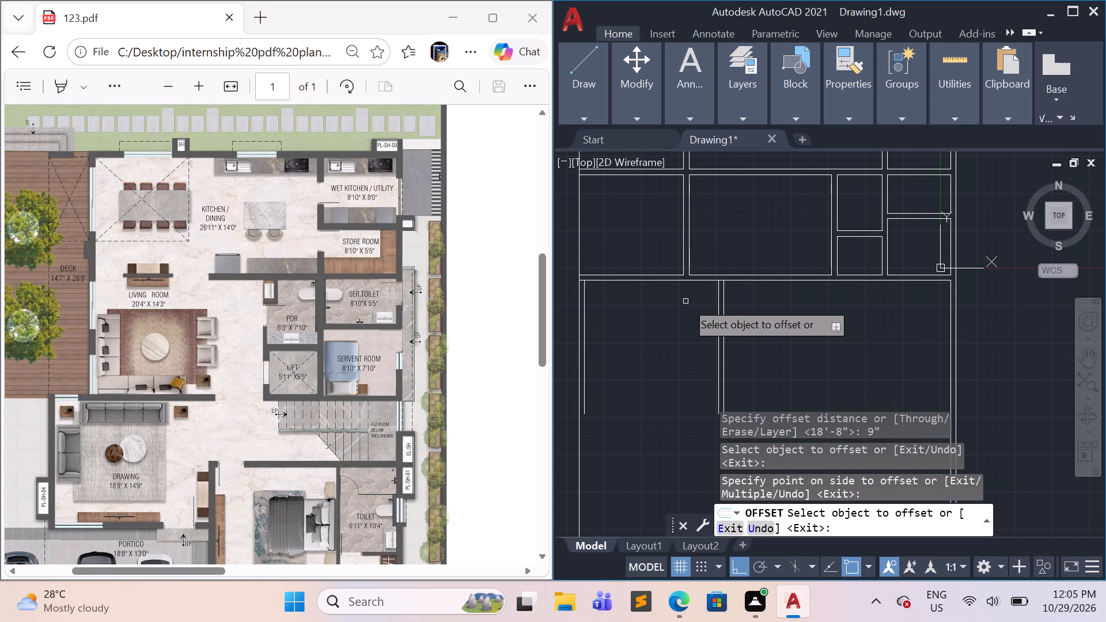
# Draw an 18'8" line along the living room's bottom wall, between the inner lines of the drawing room's left and right walls.
pyautogui.click(684, 281)
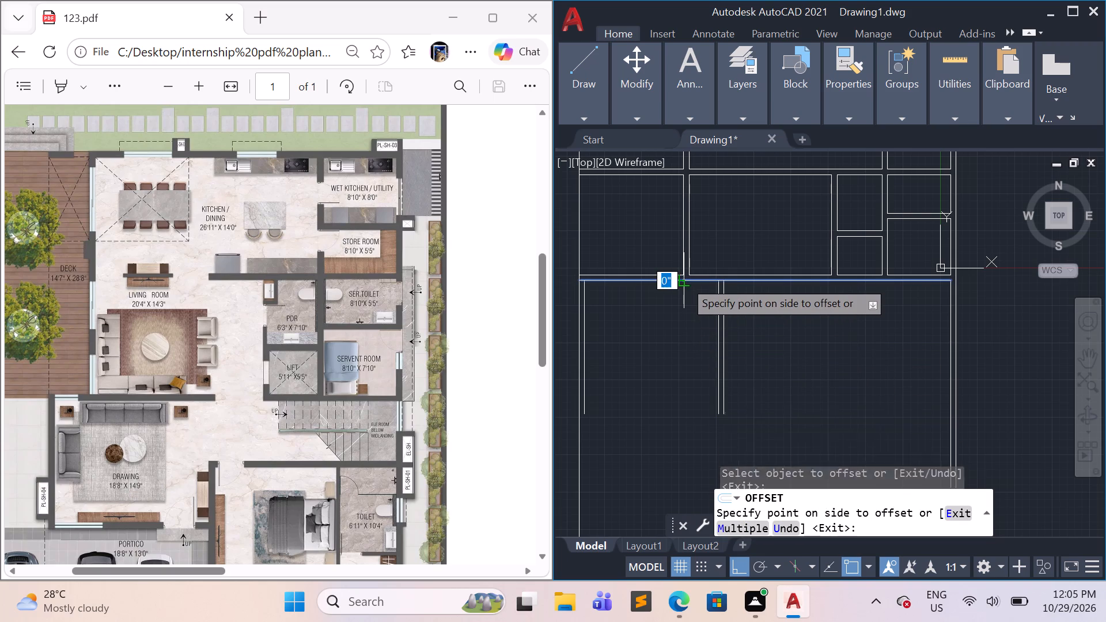
pyautogui.press('Escape')
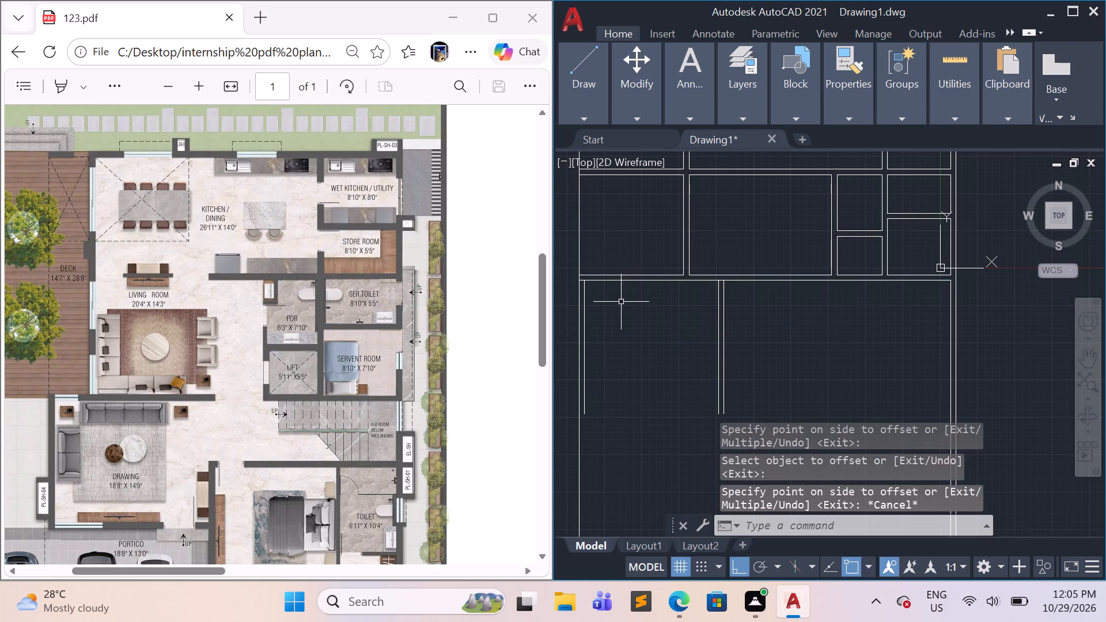
pyautogui.press('l')
pyautogui.press('Return')
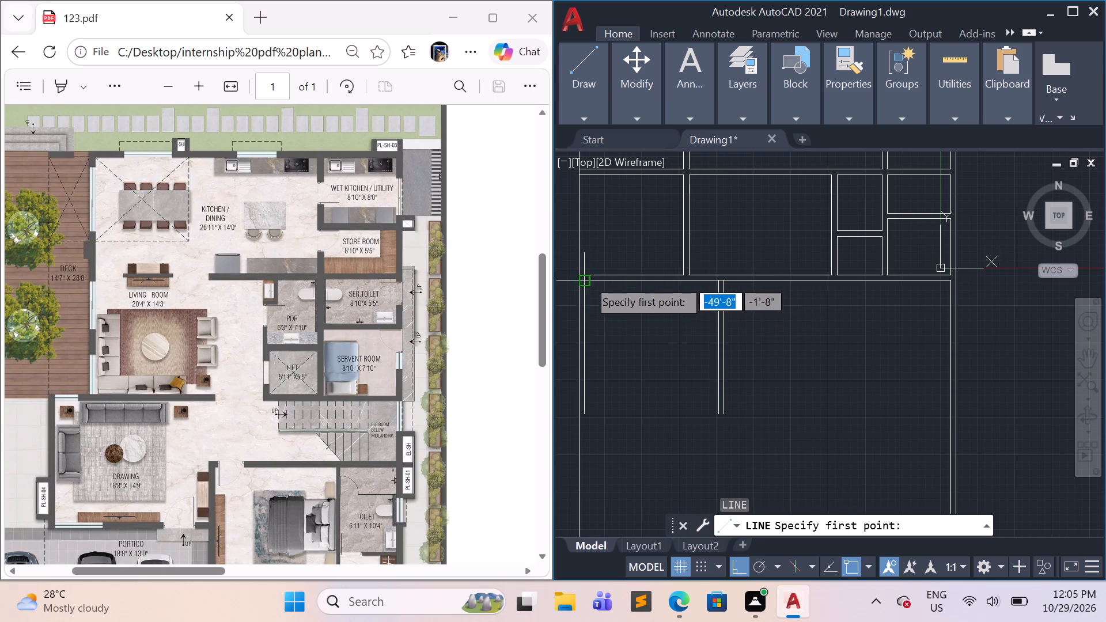
pyautogui.click(587, 279)
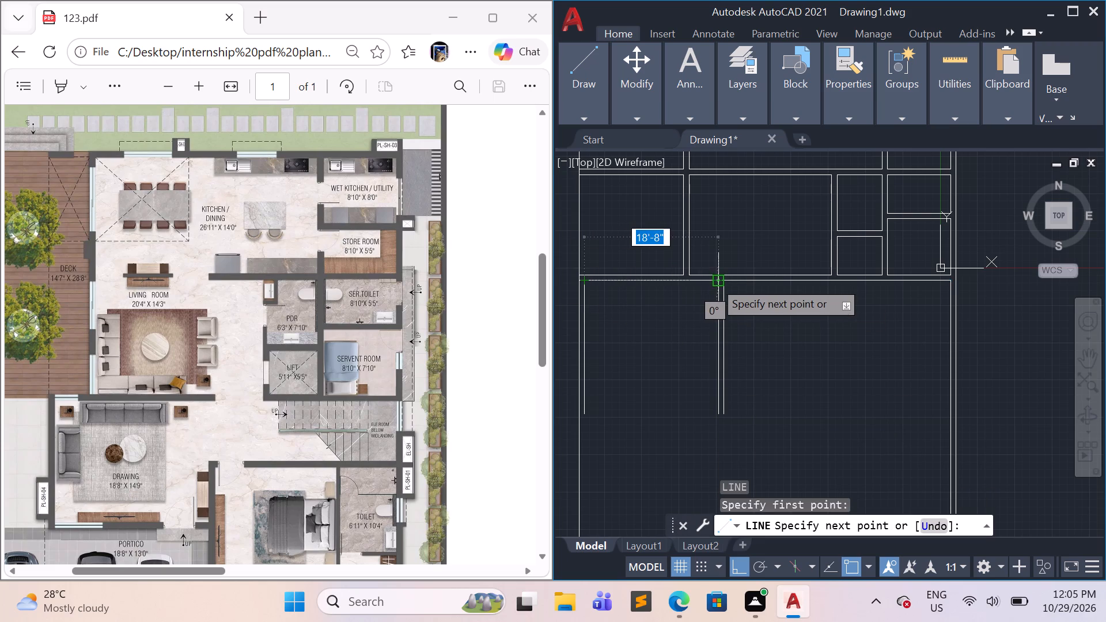
pyautogui.click(715, 279)
pyautogui.press('Escape')
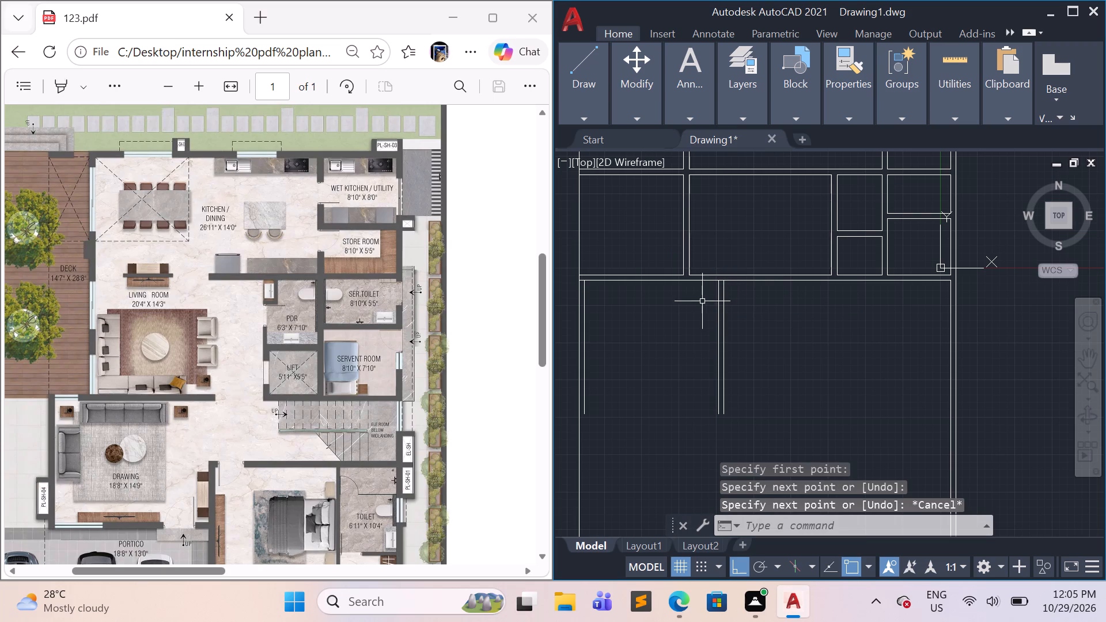
# Offset the drawing room's top line 14'9" downward for the room's depth.
pyautogui.click(660, 278)
pyautogui.press('o')
pyautogui.press('Return')
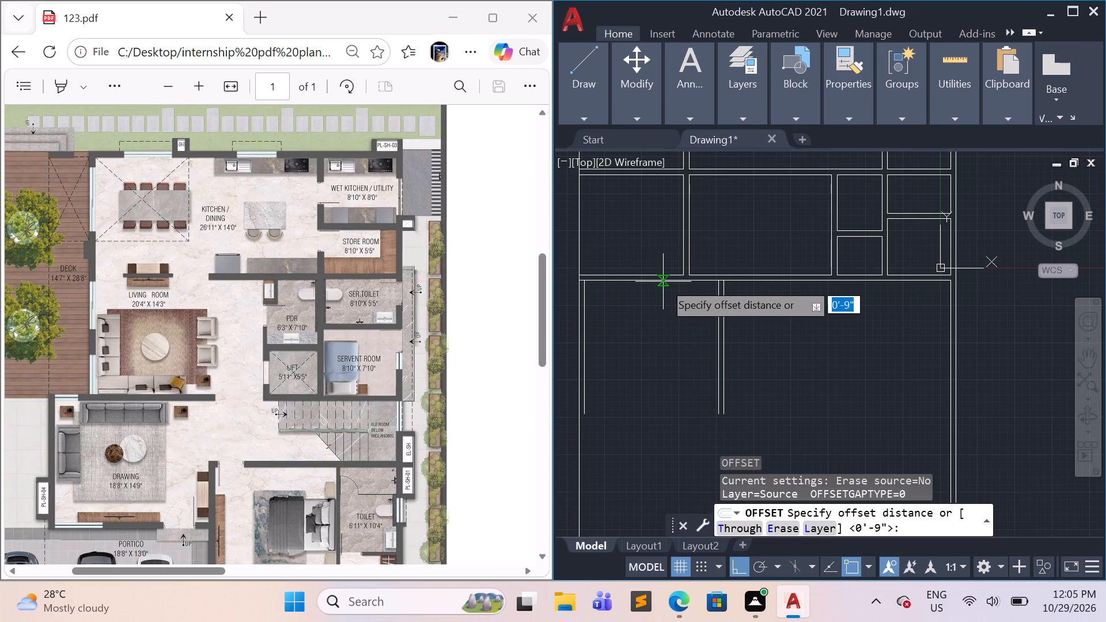
pyautogui.write('14')
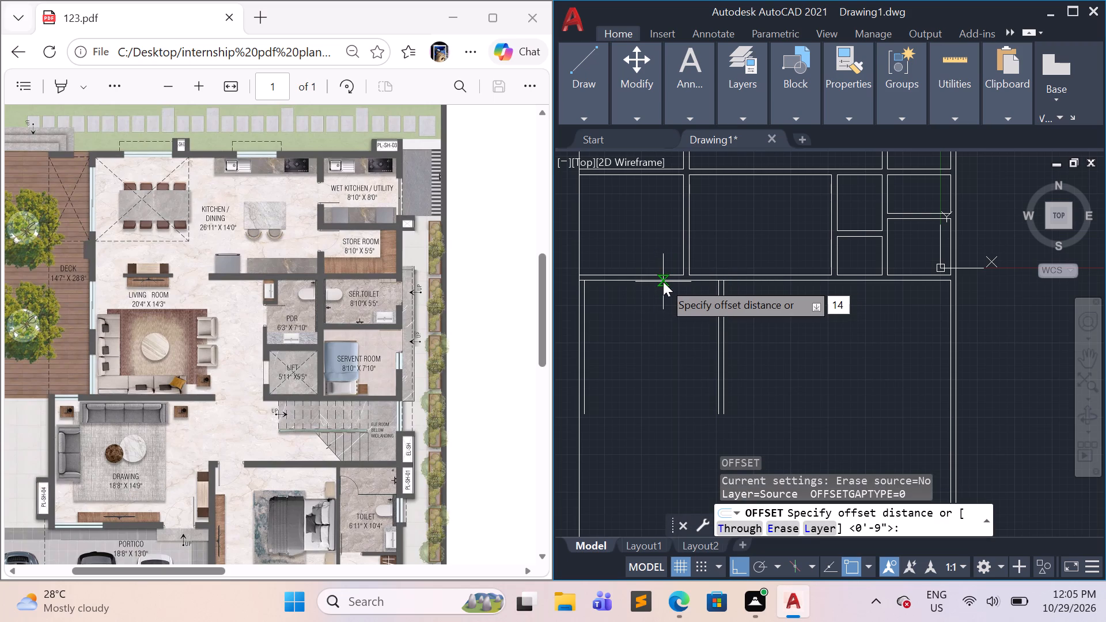
pyautogui.write('\'9"')
pyautogui.press('Return')
pyautogui.click(681, 340)
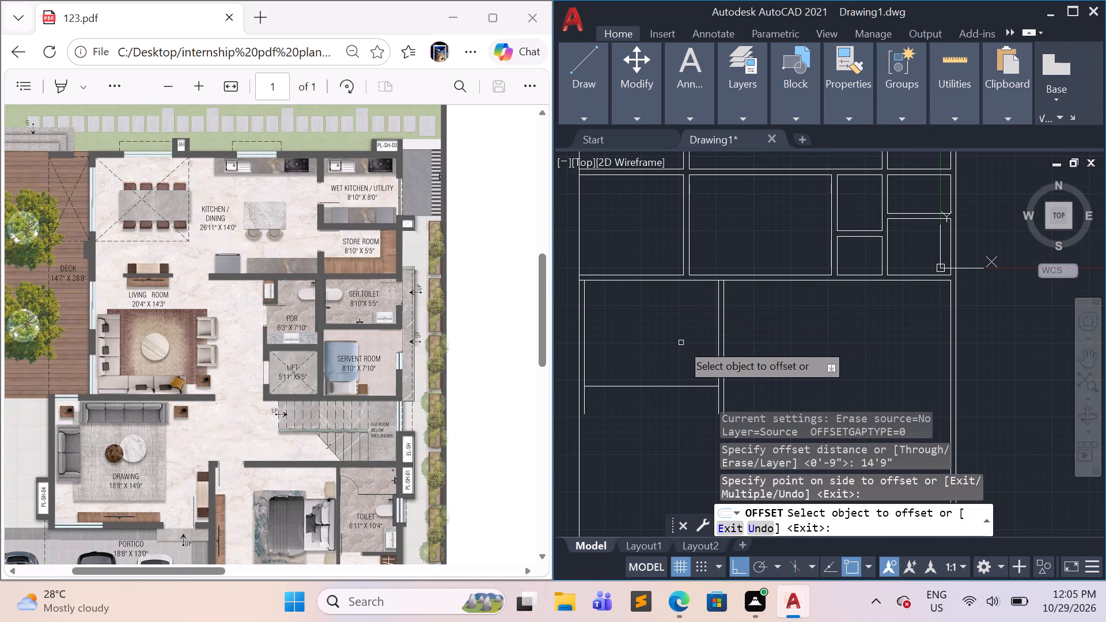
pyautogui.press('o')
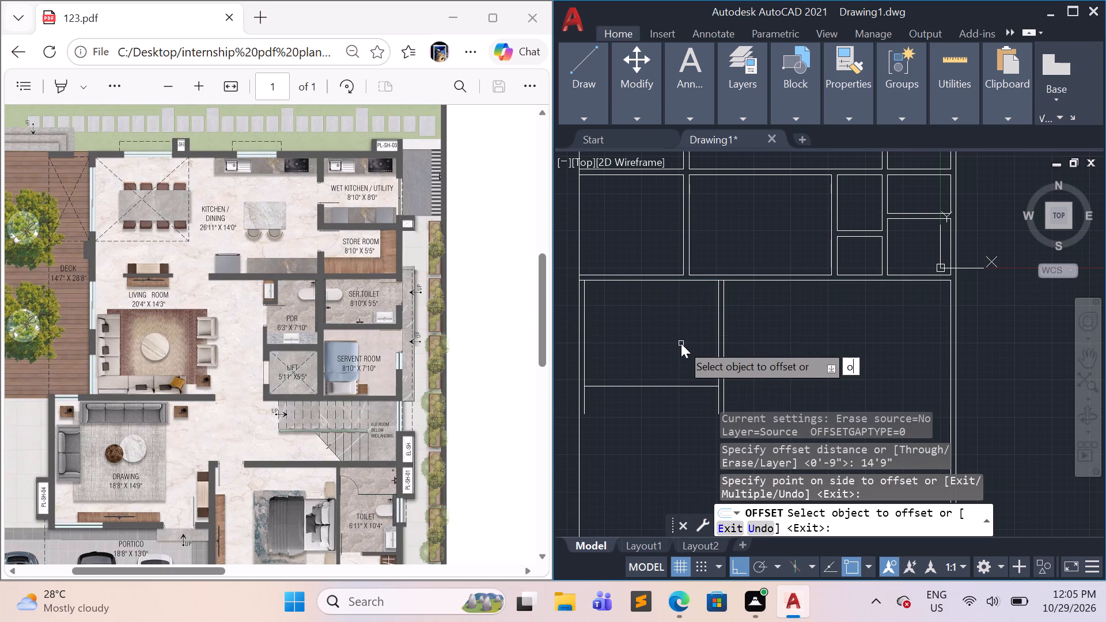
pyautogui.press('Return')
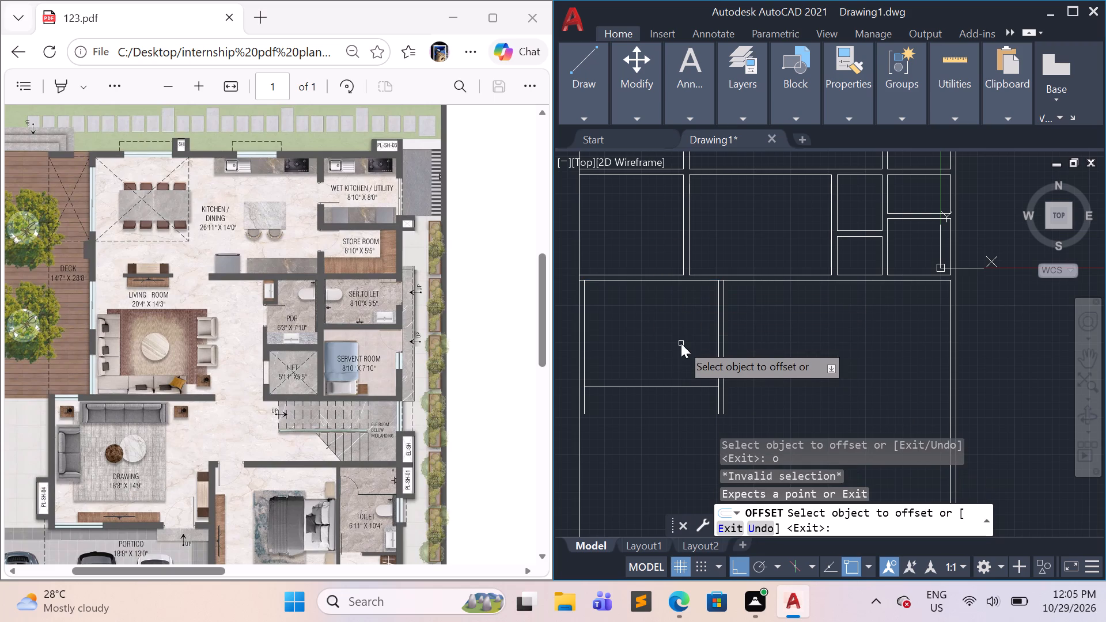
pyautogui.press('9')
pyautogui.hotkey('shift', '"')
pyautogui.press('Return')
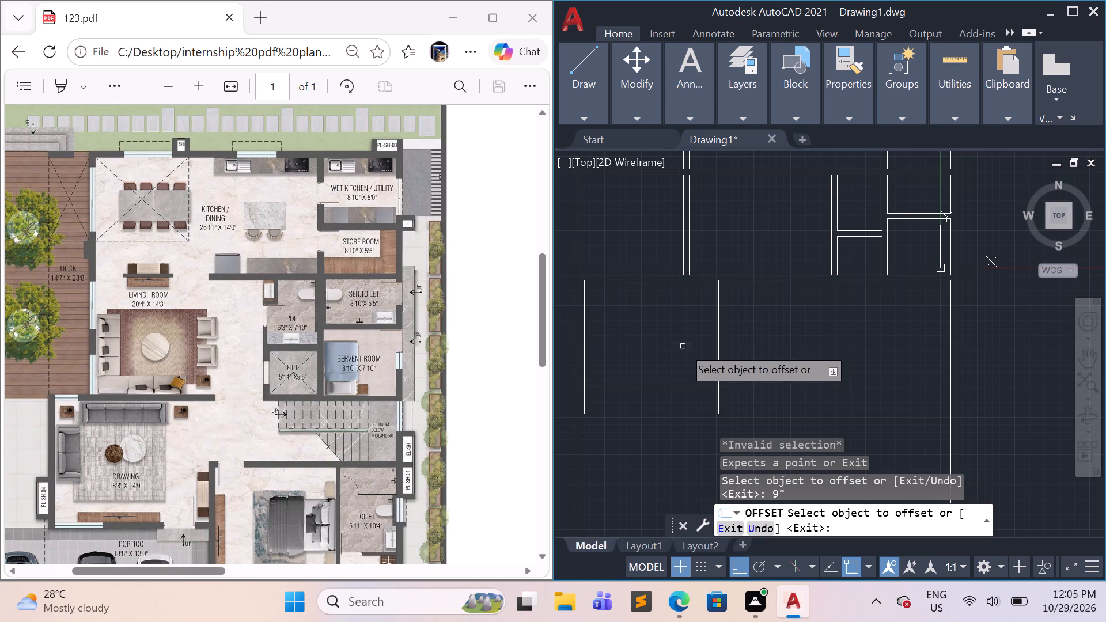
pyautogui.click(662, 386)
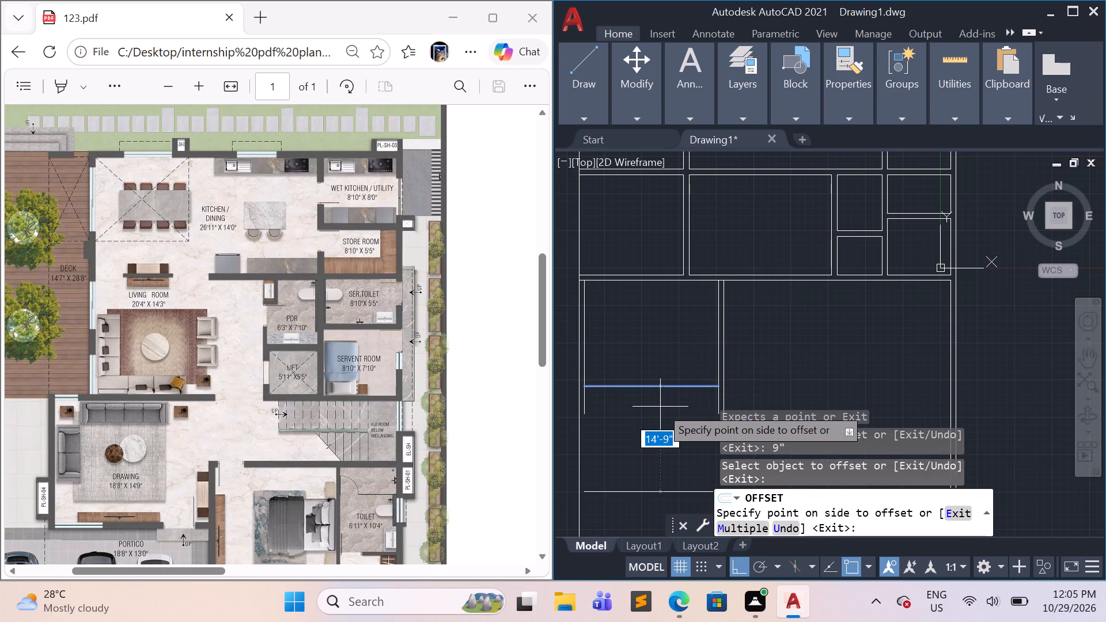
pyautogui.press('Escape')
# Offset the drawing room's bottom line 9" downward for the wall thickness.
pyautogui.press('space')
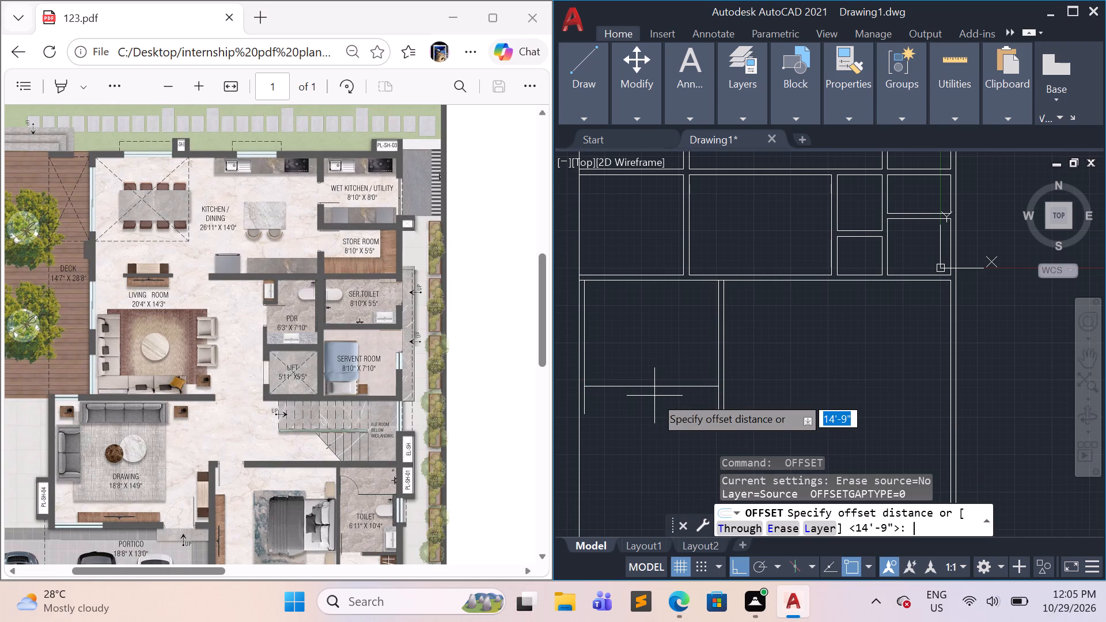
pyautogui.press('9')
pyautogui.hotkey('shift', '"')
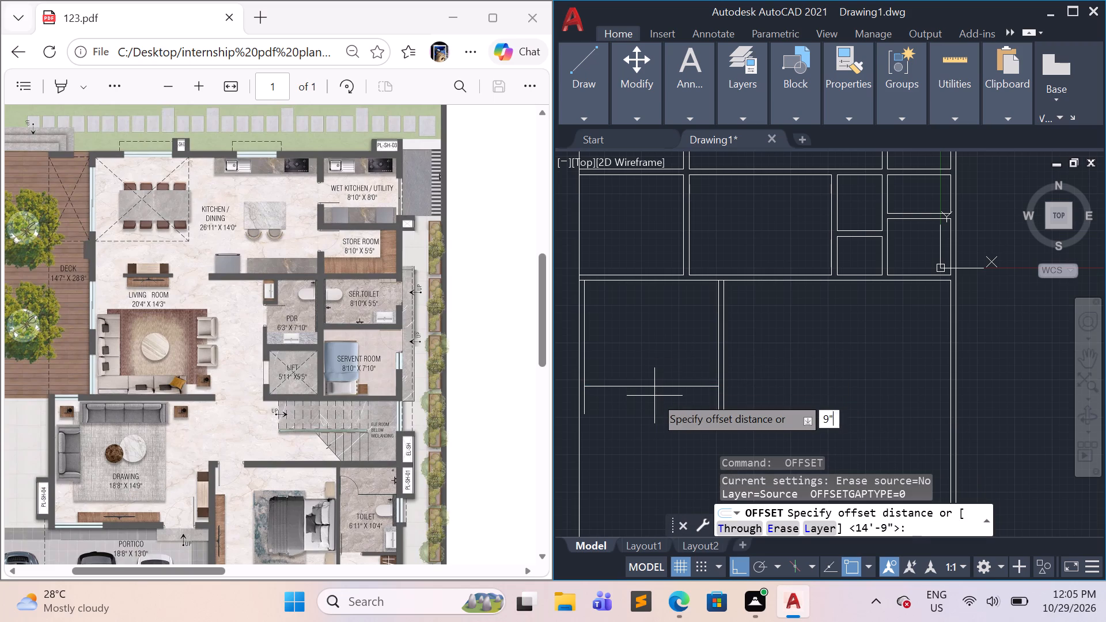
pyautogui.press('Return')
pyautogui.click(659, 385)
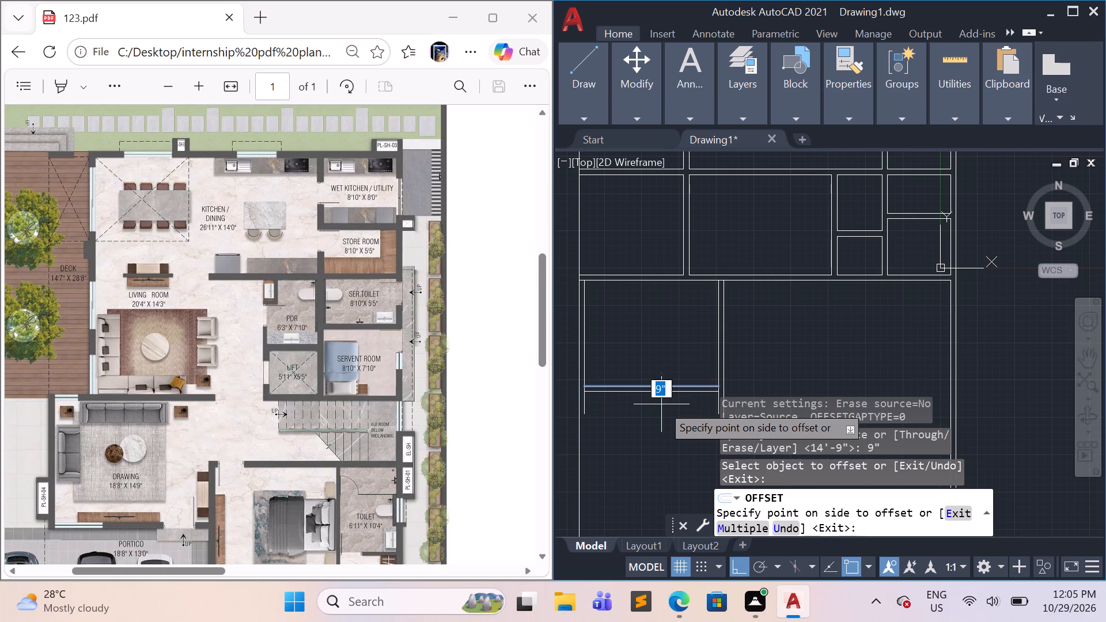
pyautogui.click(661, 404)
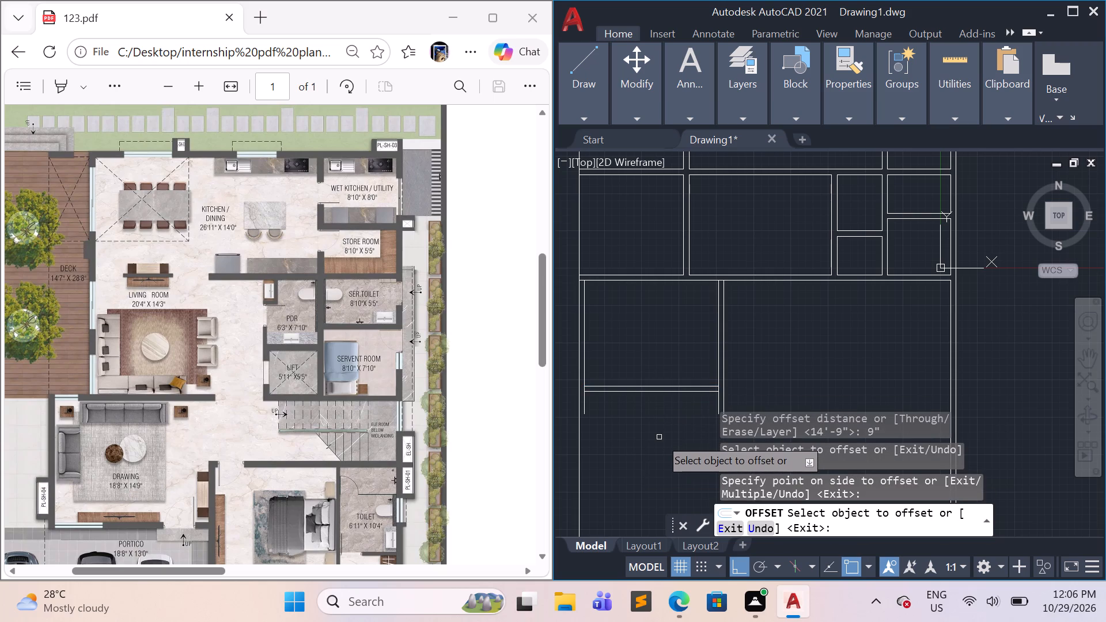
pyautogui.press('Escape')
pyautogui.press('Escape')
pyautogui.press('Escape')
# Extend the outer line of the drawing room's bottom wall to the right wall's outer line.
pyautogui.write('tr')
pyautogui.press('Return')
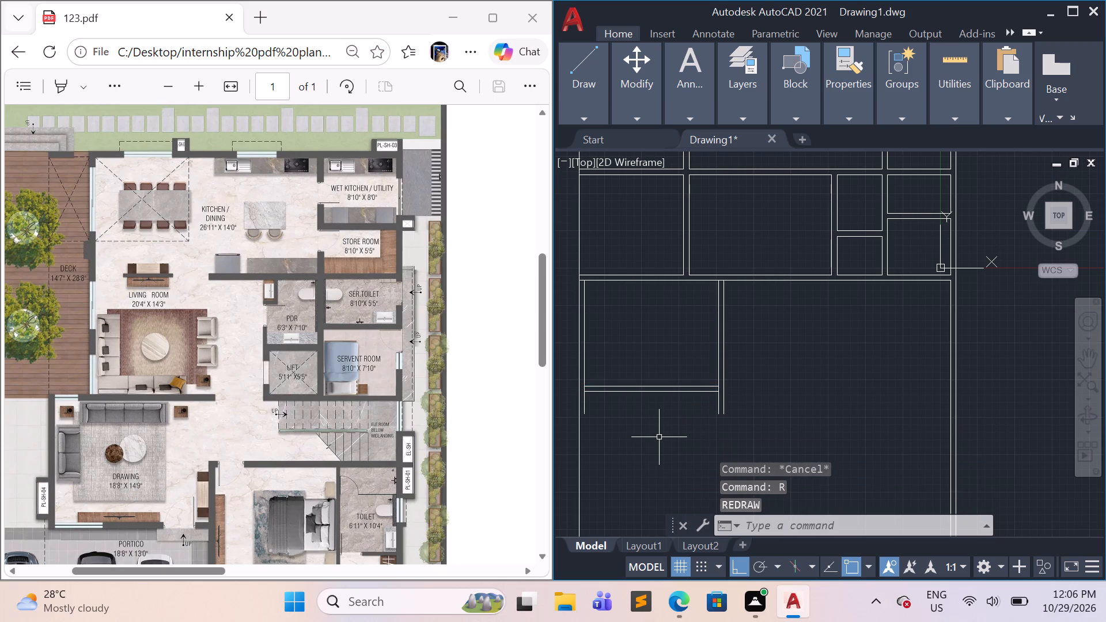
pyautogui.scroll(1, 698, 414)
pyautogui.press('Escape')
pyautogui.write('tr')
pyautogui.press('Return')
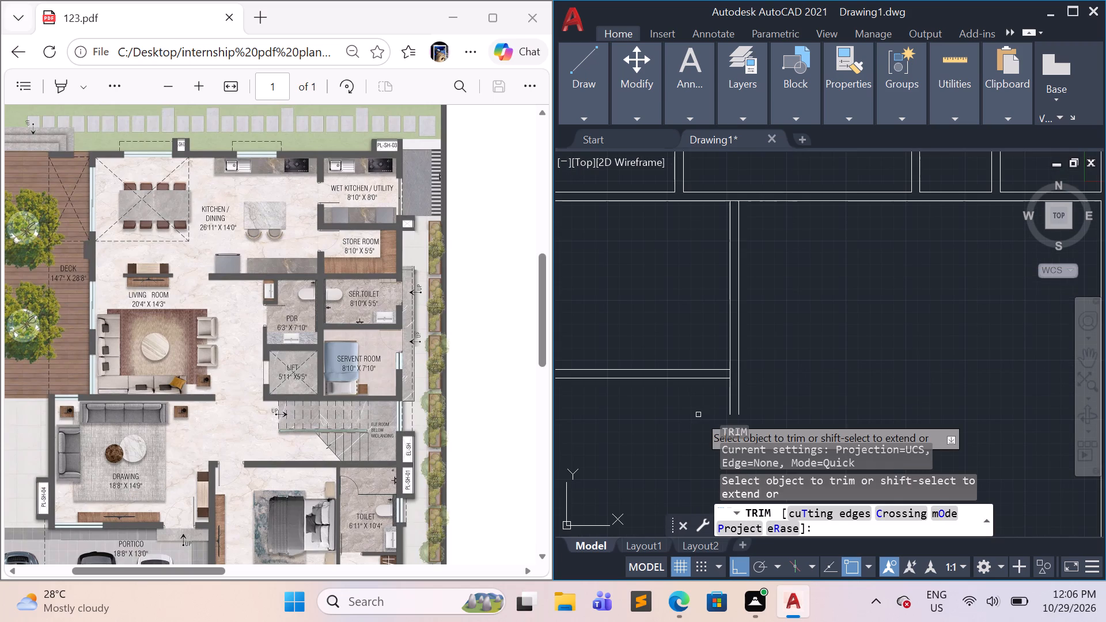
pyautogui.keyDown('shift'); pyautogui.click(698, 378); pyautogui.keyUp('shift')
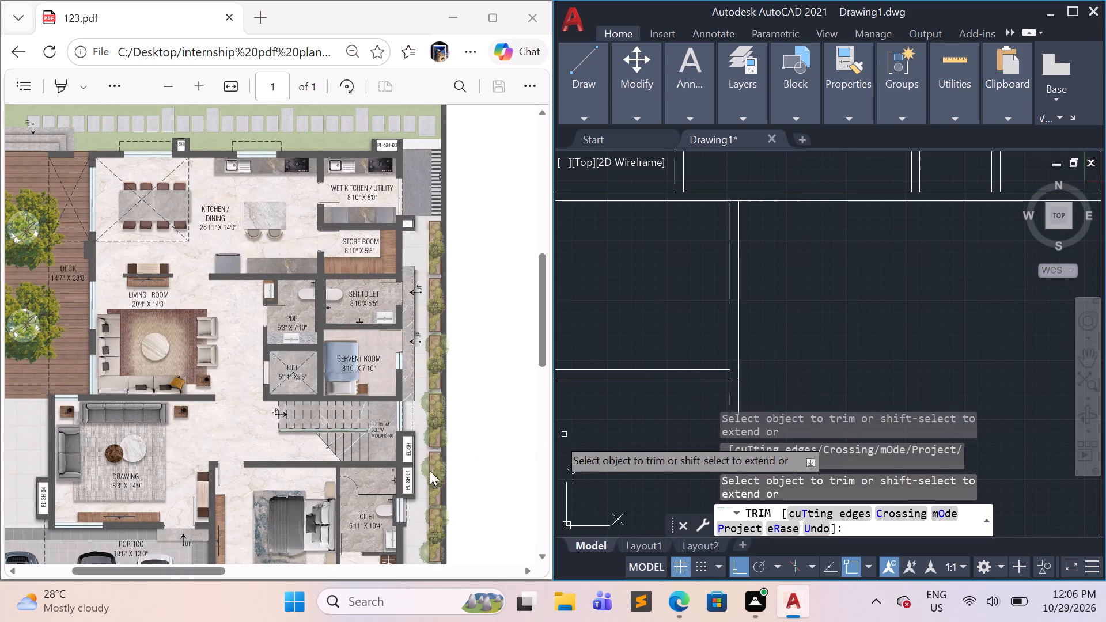
# Trim the left wall's inner line below the drawing room's bottom wall and extend both bottom wall lines to the left outer line.
pyautogui.scroll(-2, 254, 501)
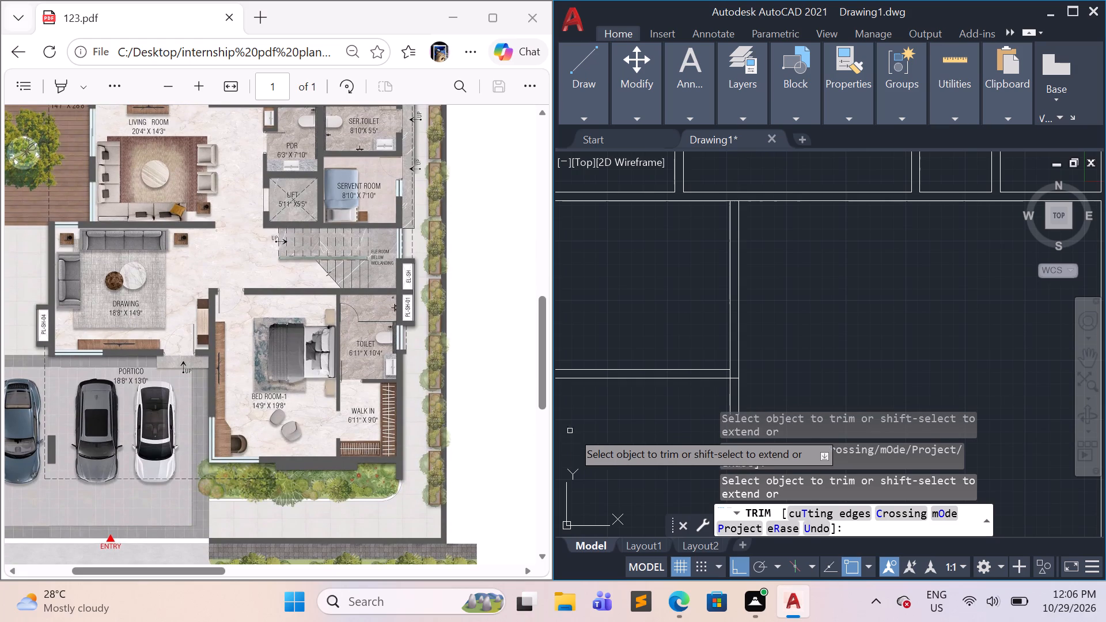
pyautogui.moveTo(642, 437); pyautogui.dragTo(796, 357, button='middle')
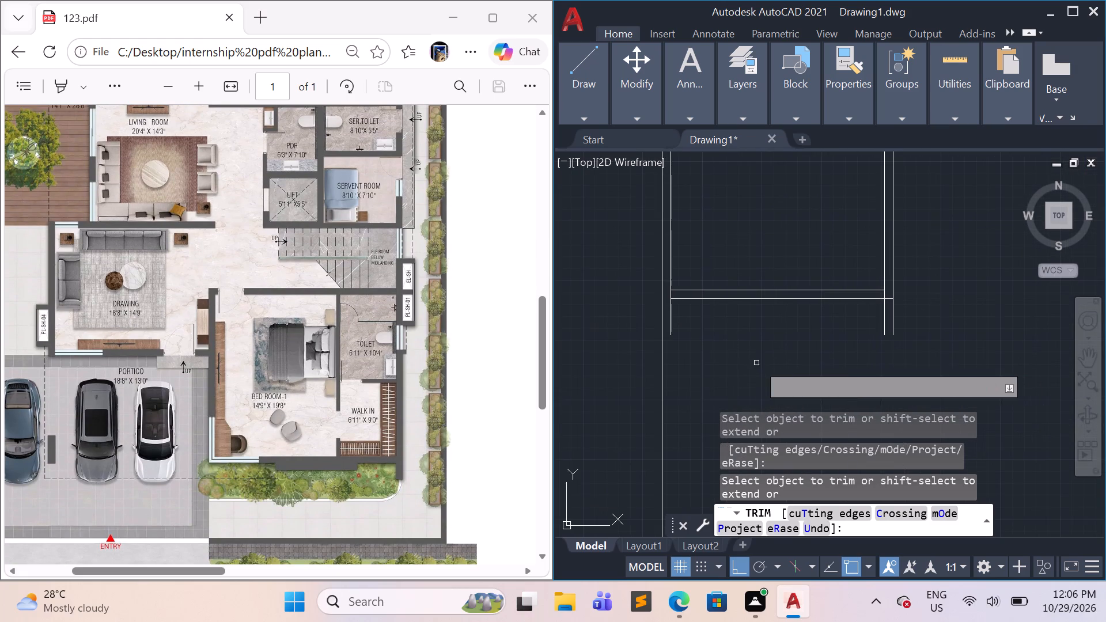
pyautogui.click(671, 323)
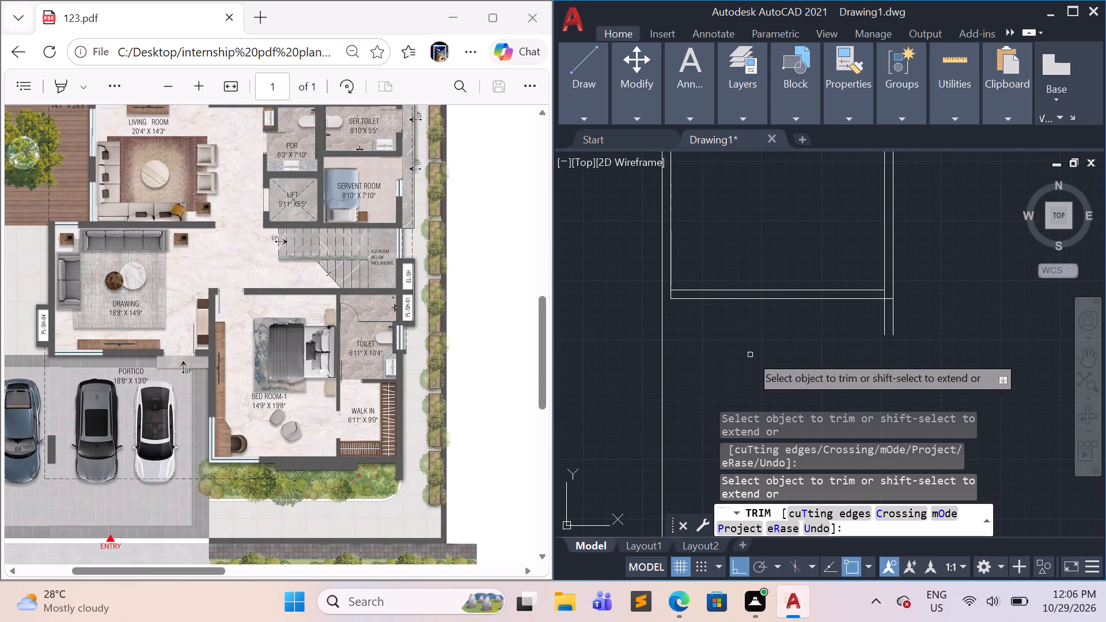
pyautogui.scroll(-1, 792, 350)
pyautogui.scroll(1, 744, 336)
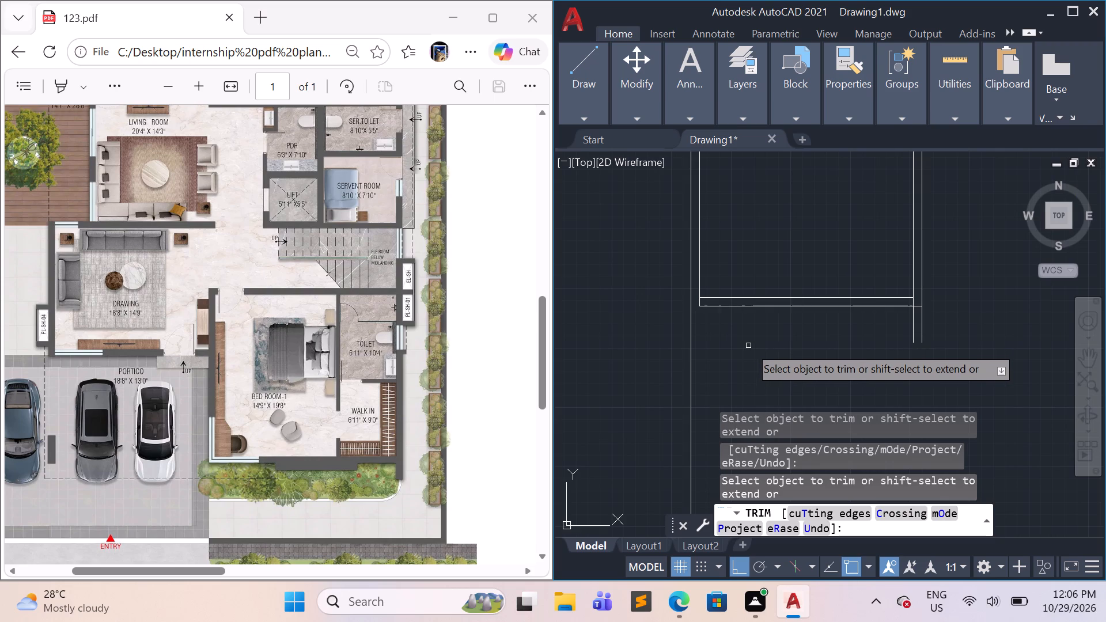
pyautogui.keyDown('shift'); pyautogui.click(753, 306); pyautogui.keyUp('shift')
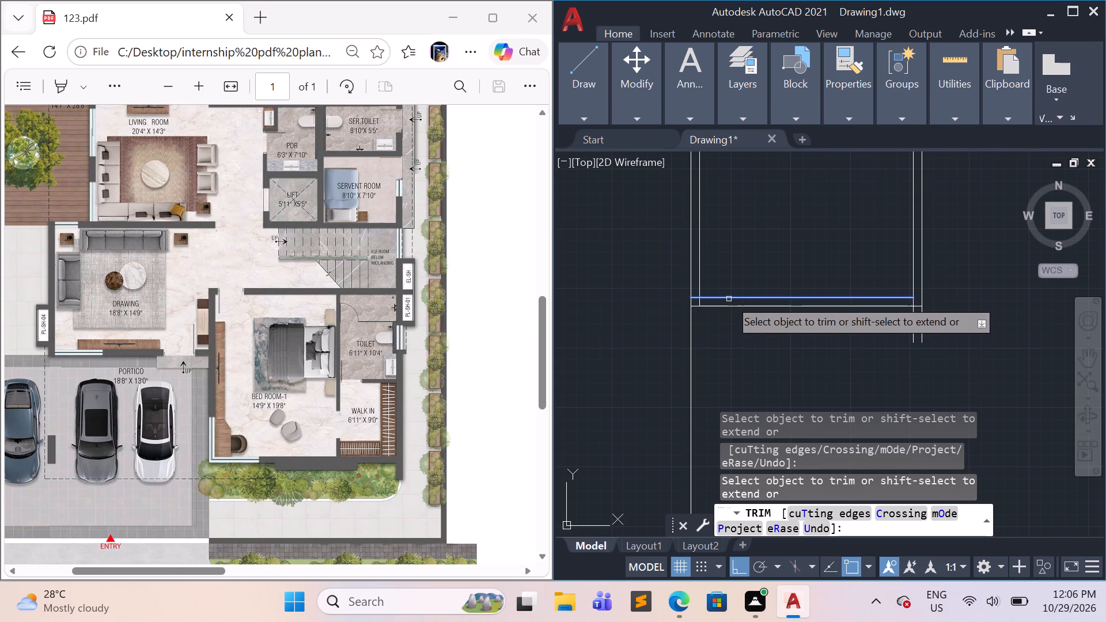
pyautogui.keyDown('shift'); pyautogui.click(729, 298); pyautogui.keyUp('shift')
# Trim the overlapping inner line segments inside the drawing room's bottom-left wall corner.
pyautogui.scroll(4, 705, 305)
pyautogui.moveTo(681, 294); pyautogui.dragTo(658, 287)
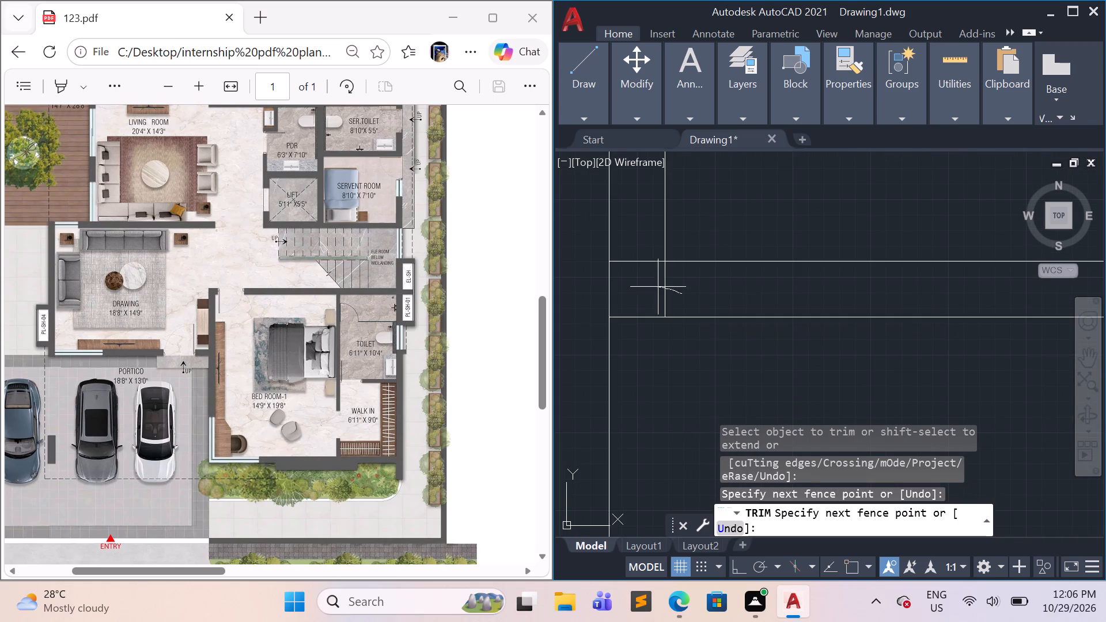
pyautogui.moveTo(658, 287); pyautogui.dragTo(622, 252)
# Trim the line segments crossing inside the wall junction at the drawing room's bottom-right corner.
pyautogui.scroll(-5, 666, 303)
pyautogui.scroll(1, 805, 300)
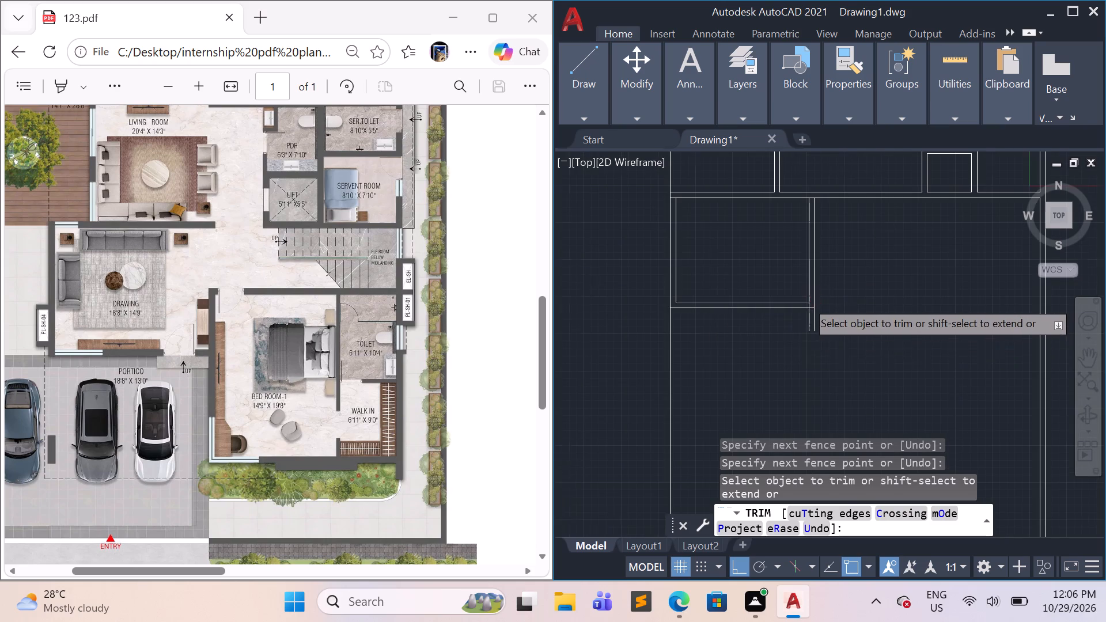
pyautogui.scroll(4, 805, 300)
pyautogui.moveTo(823, 354); pyautogui.dragTo(885, 419)
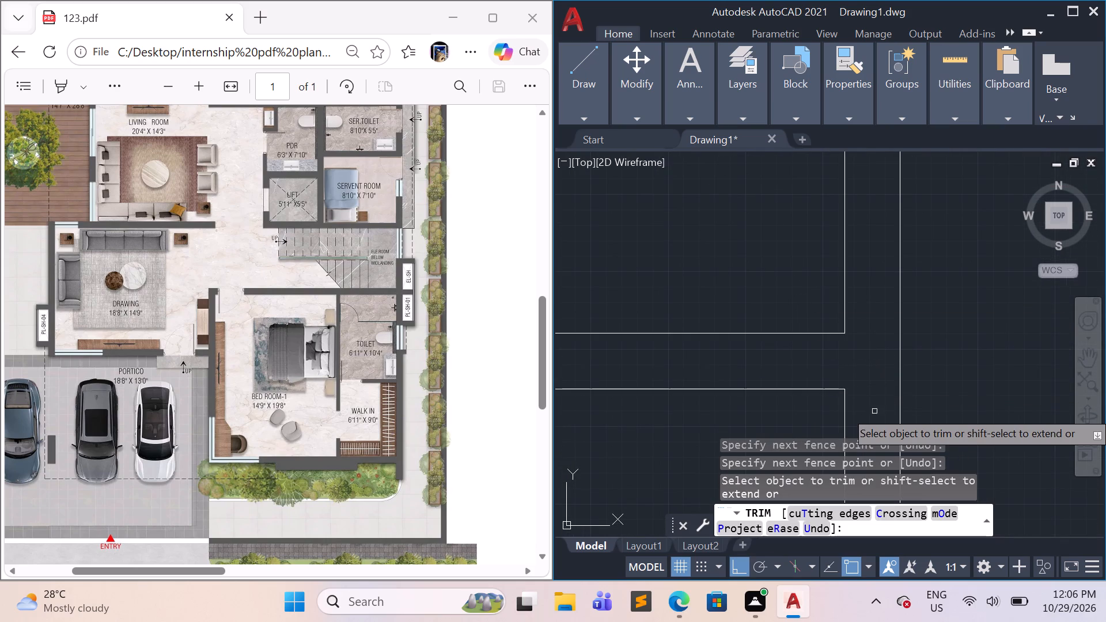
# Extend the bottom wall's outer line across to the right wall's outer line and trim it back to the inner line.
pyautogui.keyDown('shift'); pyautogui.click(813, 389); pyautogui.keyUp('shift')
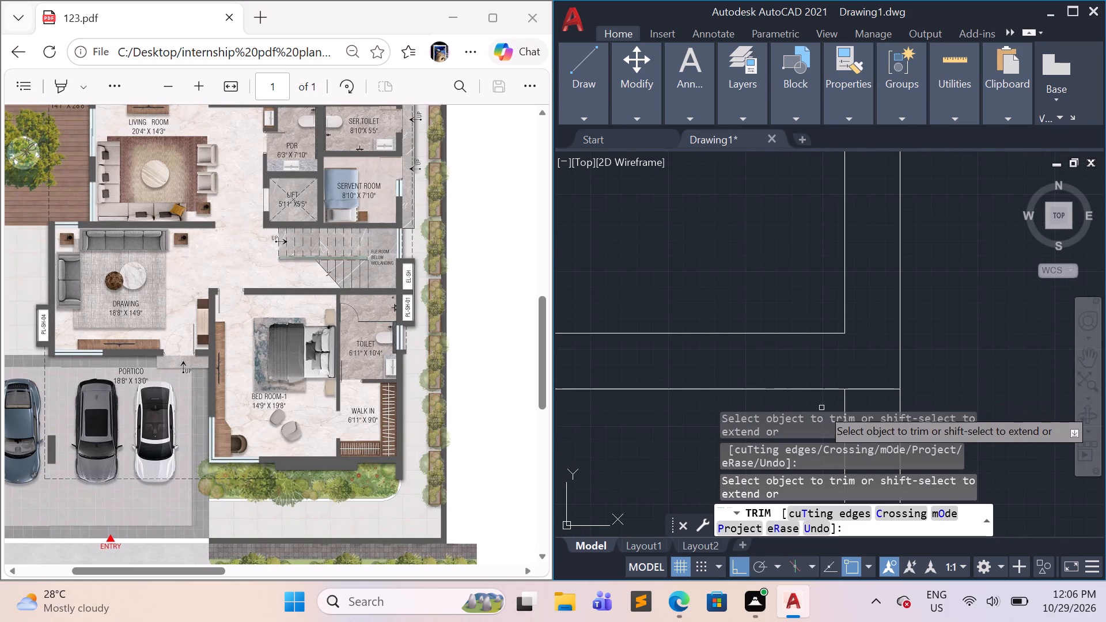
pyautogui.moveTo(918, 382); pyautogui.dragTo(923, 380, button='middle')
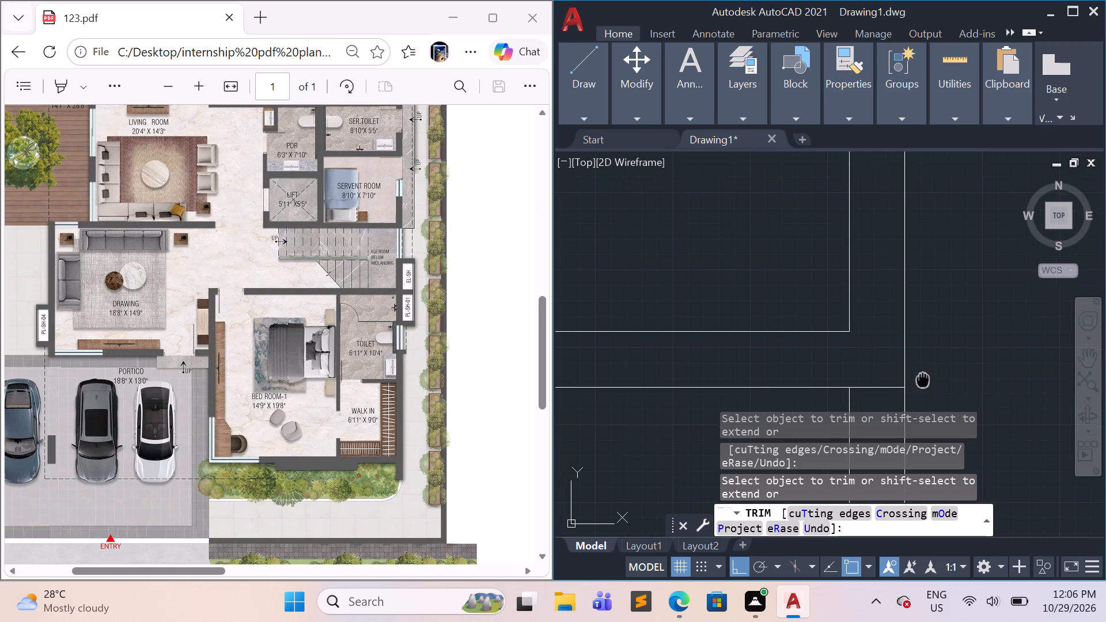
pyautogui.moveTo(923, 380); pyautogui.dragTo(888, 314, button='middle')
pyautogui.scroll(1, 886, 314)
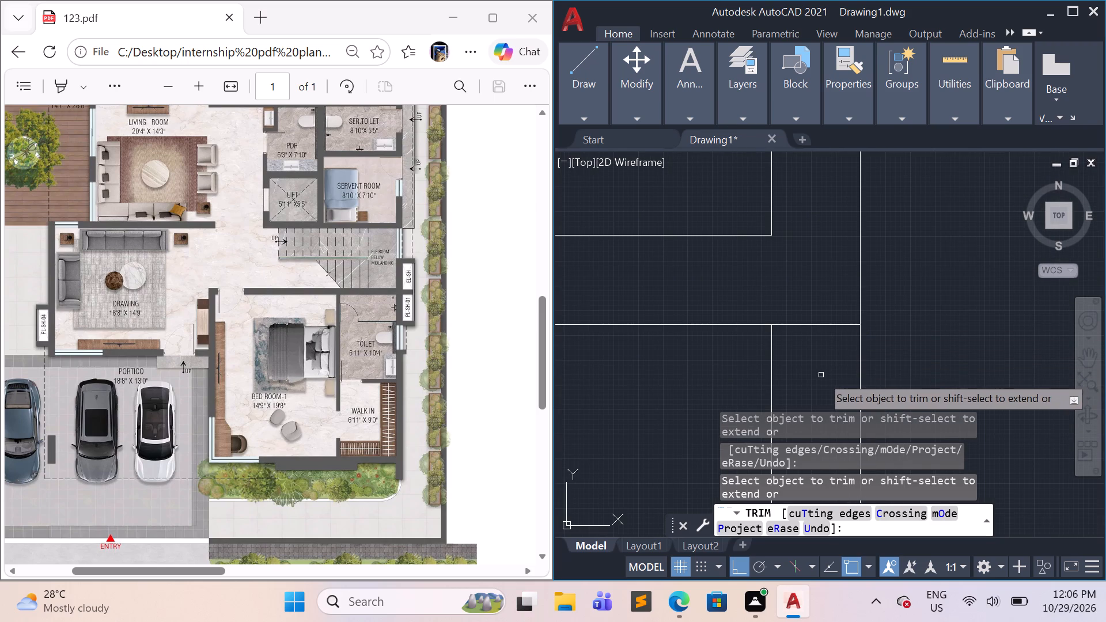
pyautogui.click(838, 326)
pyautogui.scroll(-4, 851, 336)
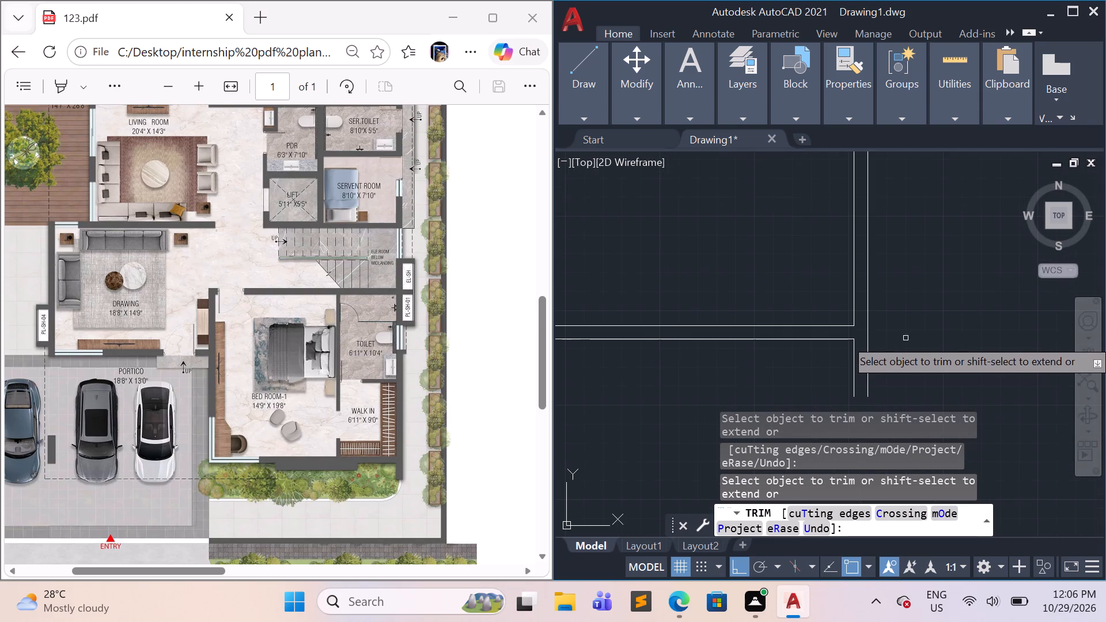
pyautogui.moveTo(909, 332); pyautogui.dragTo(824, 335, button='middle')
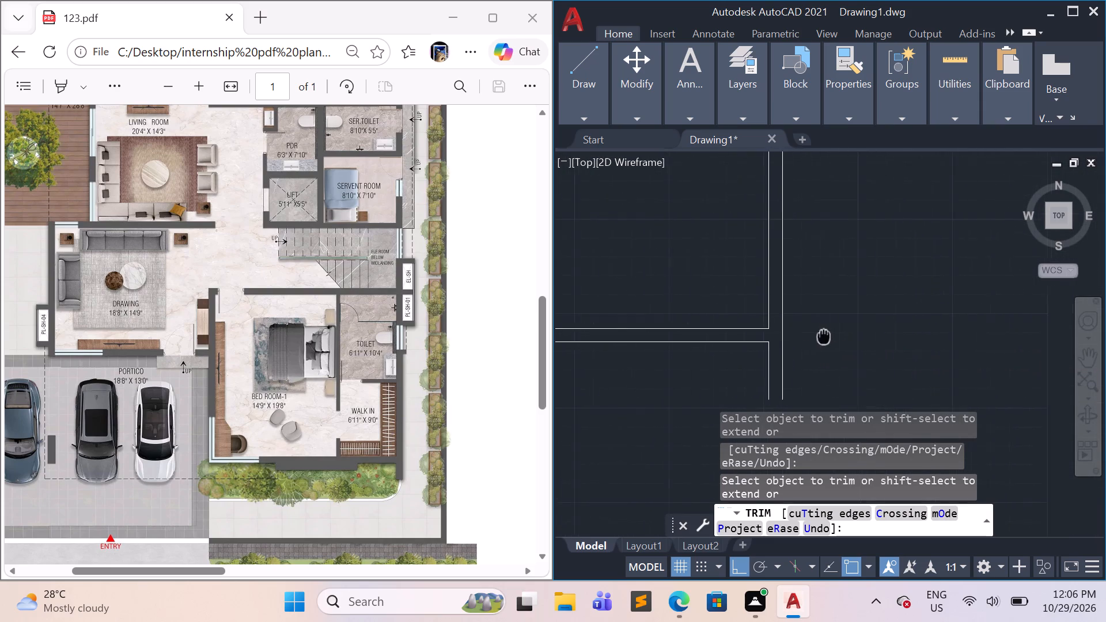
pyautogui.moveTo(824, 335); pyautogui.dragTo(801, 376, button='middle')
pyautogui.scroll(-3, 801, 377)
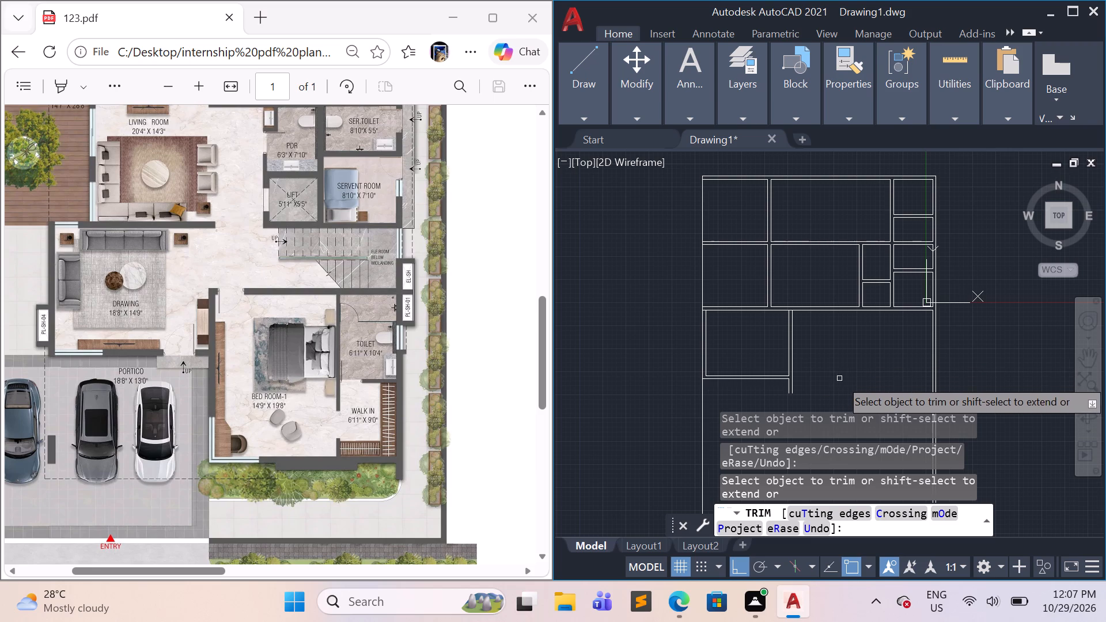
# Extend the drawing room's bottom outer line to the right wall's outer line and trim both right wall lines below it.
pyautogui.scroll(-1, 844, 377)
pyautogui.scroll(2, 845, 371)
pyautogui.scroll(-2, 829, 350)
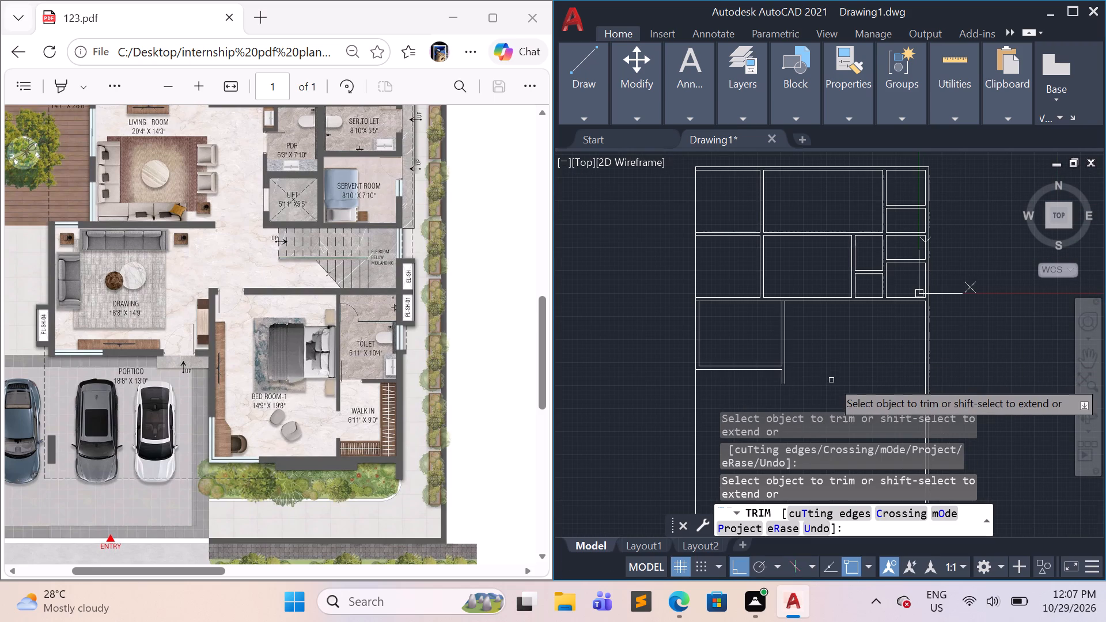
pyautogui.moveTo(831, 376); pyautogui.dragTo(796, 328, button='middle')
pyautogui.scroll(1, 797, 355)
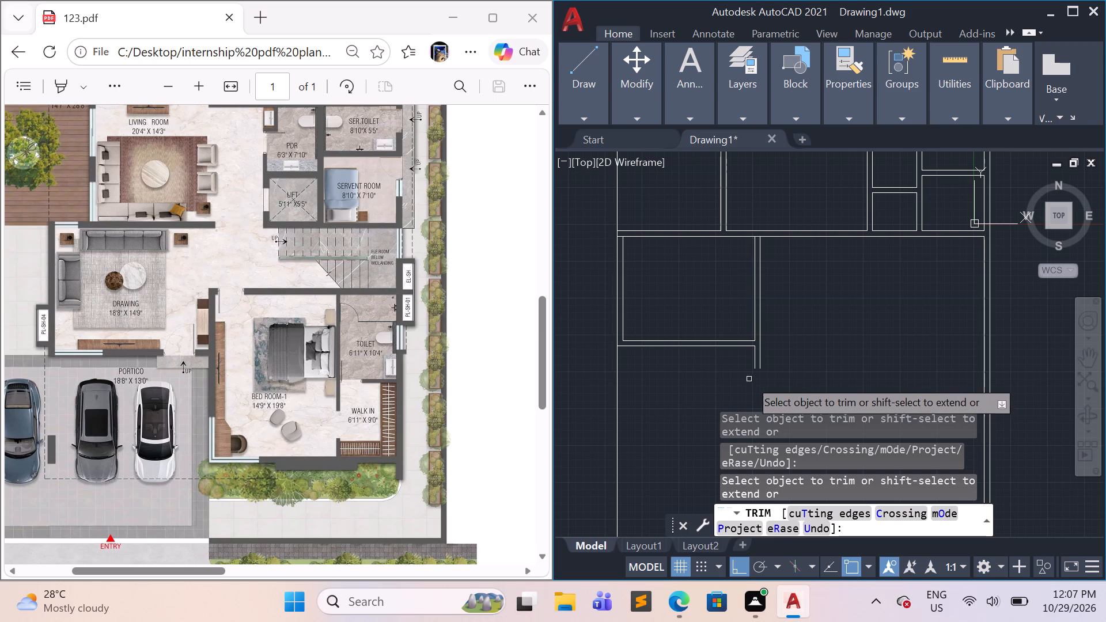
pyautogui.scroll(2, 747, 371)
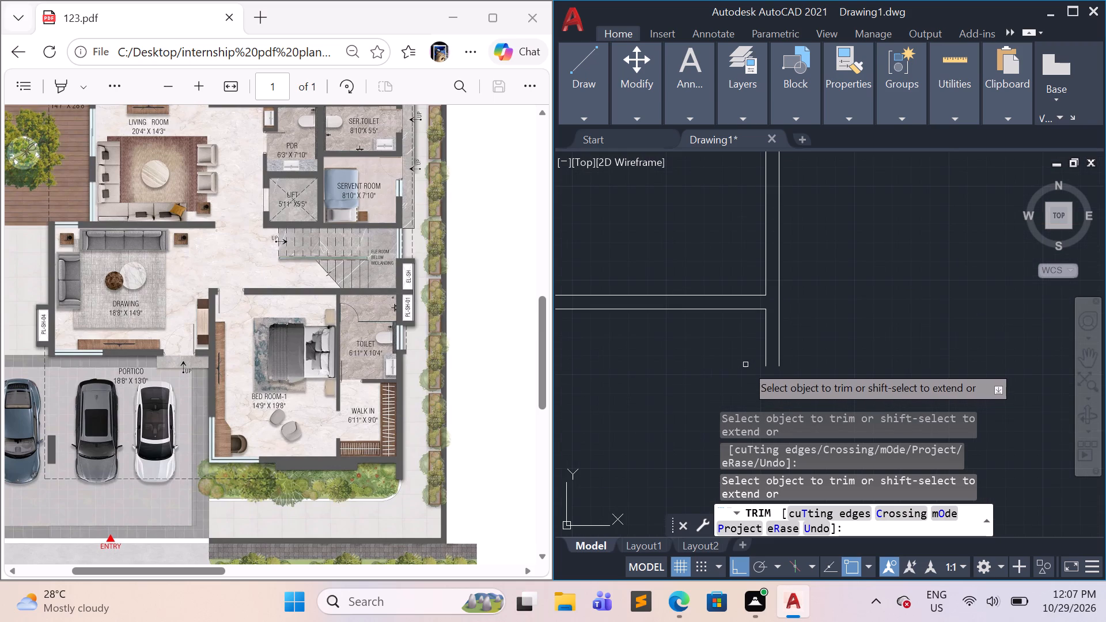
pyautogui.keyDown('shift'); pyautogui.click(745, 308); pyautogui.keyUp('shift')
pyautogui.moveTo(752, 339); pyautogui.dragTo(753, 338)
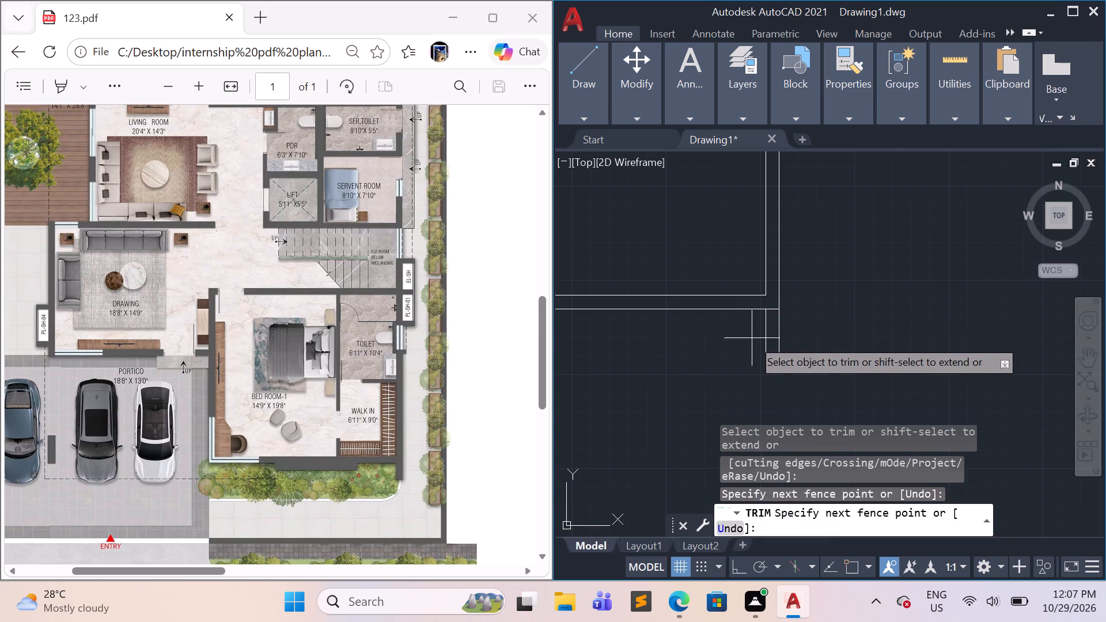
pyautogui.moveTo(753, 338); pyautogui.dragTo(838, 340)
pyautogui.scroll(-5, 843, 362)
pyautogui.moveTo(878, 390); pyautogui.dragTo(851, 369, button='middle')
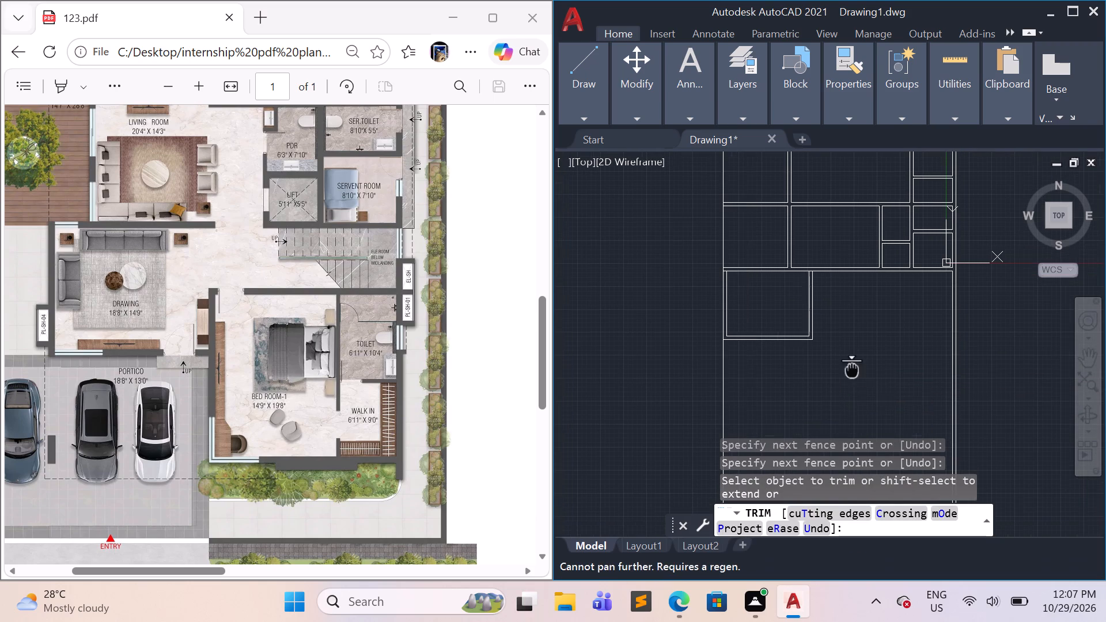
pyautogui.moveTo(851, 369); pyautogui.dragTo(778, 324, button='middle')
pyautogui.scroll(-2, 903, 380)
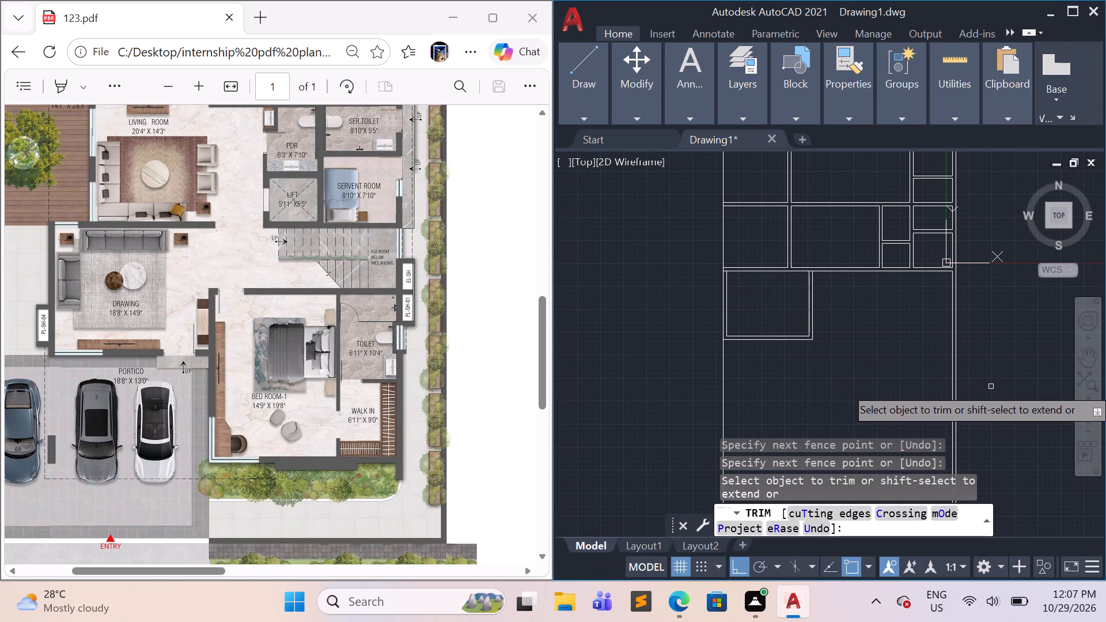
pyautogui.press('Escape')
pyautogui.press('Escape')
pyautogui.press('Escape')
# Draw a horizontal line from the drawing room's right wall, about halfway down, across to the building's right wall inner line.
pyautogui.scroll(1, 993, 398)
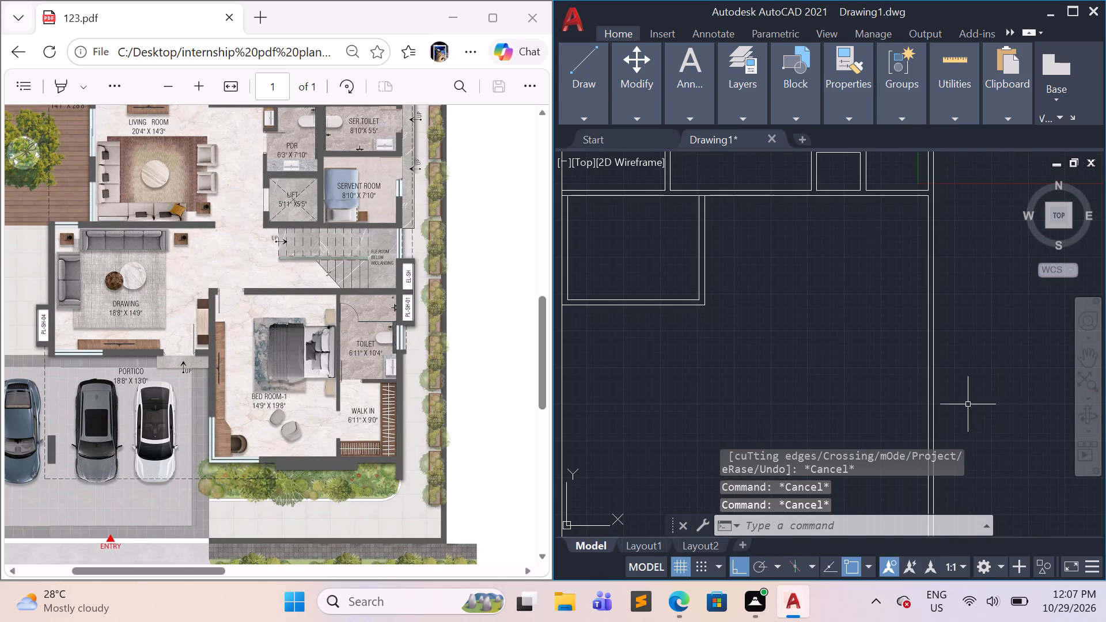
pyautogui.moveTo(853, 398); pyautogui.dragTo(824, 358, button='middle')
pyautogui.scroll(-1, 837, 346)
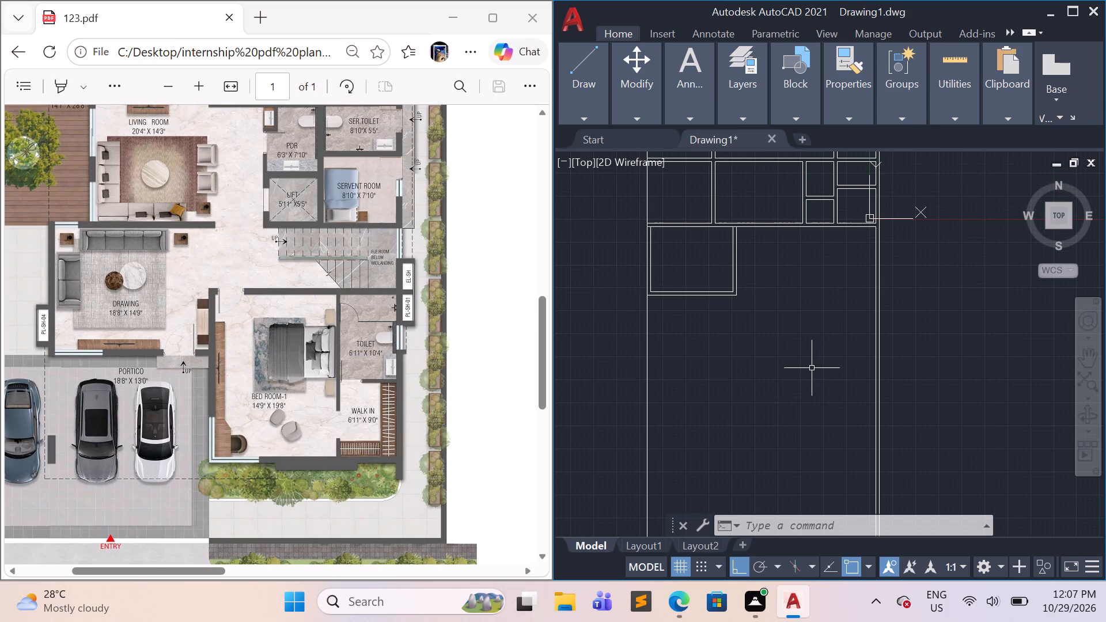
pyautogui.scroll(1, 812, 368)
pyautogui.moveTo(815, 381); pyautogui.dragTo(824, 455, button='middle')
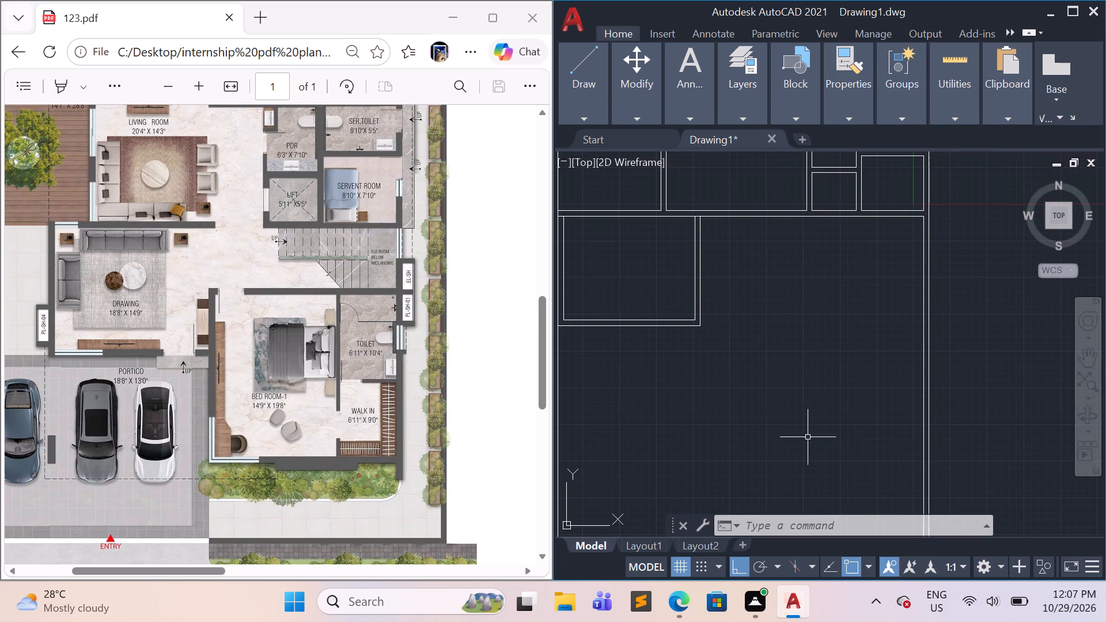
pyautogui.press('Escape')
pyautogui.press('Escape')
pyautogui.press('Escape')
pyautogui.press('Escape')
pyautogui.press('Escape')
pyautogui.press('Escape')
pyautogui.press('Escape')
pyautogui.press('Escape')
pyautogui.press('Escape')
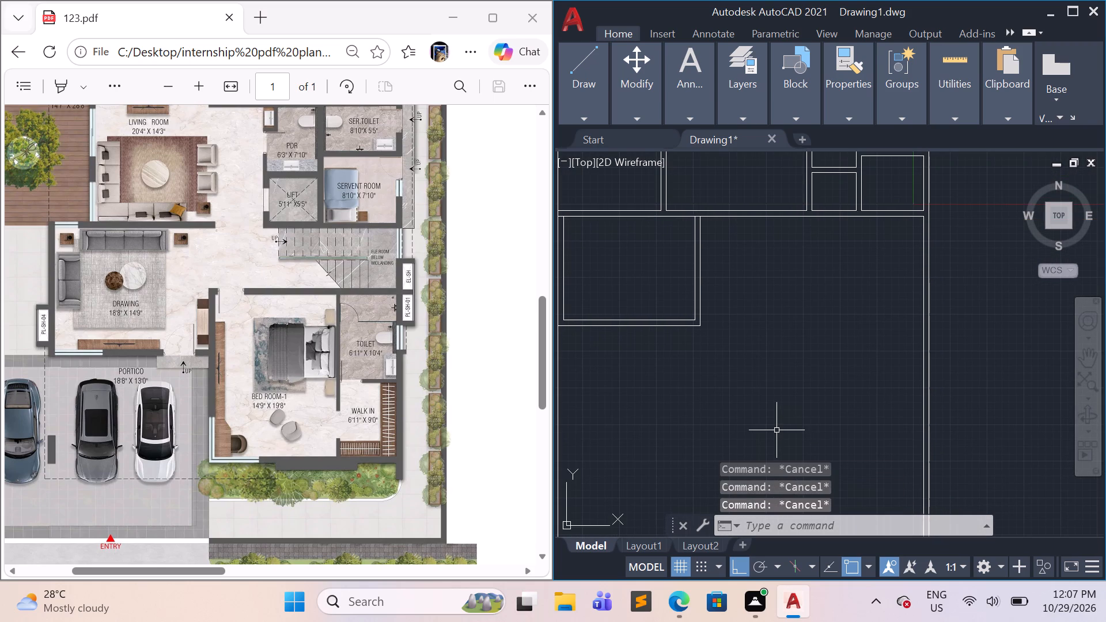
pyautogui.press('l')
pyautogui.press('Return')
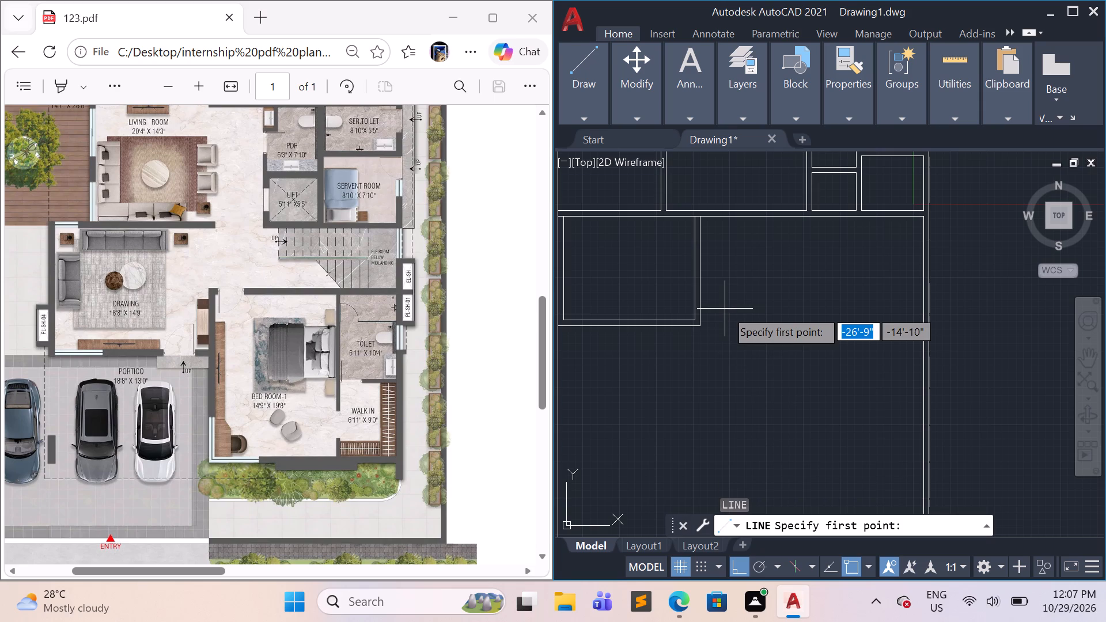
pyautogui.click(700, 272)
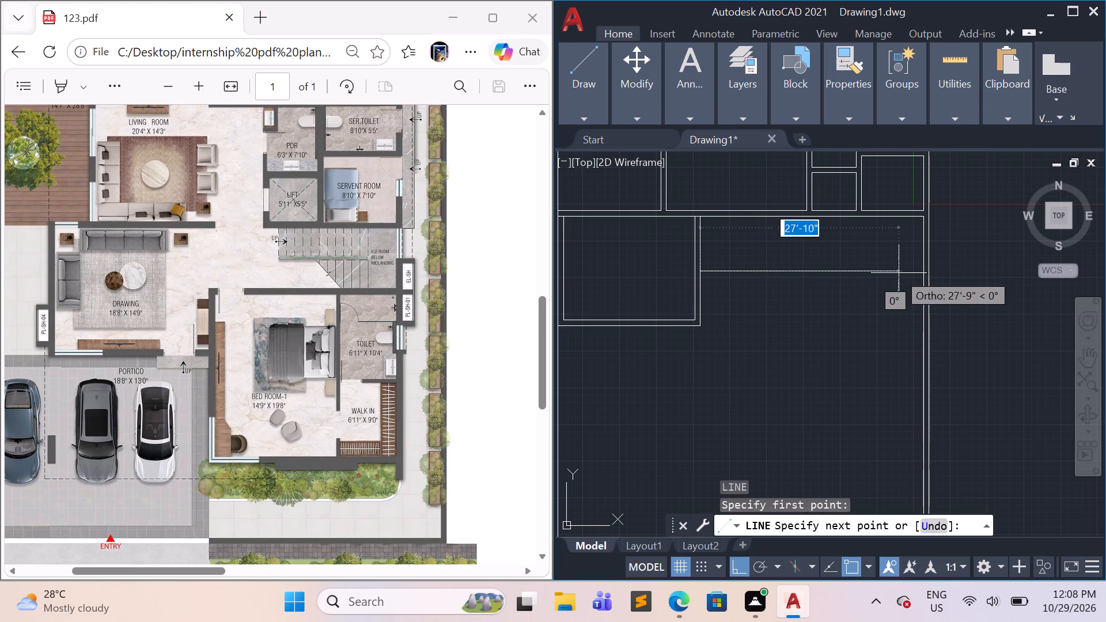
pyautogui.click(925, 274)
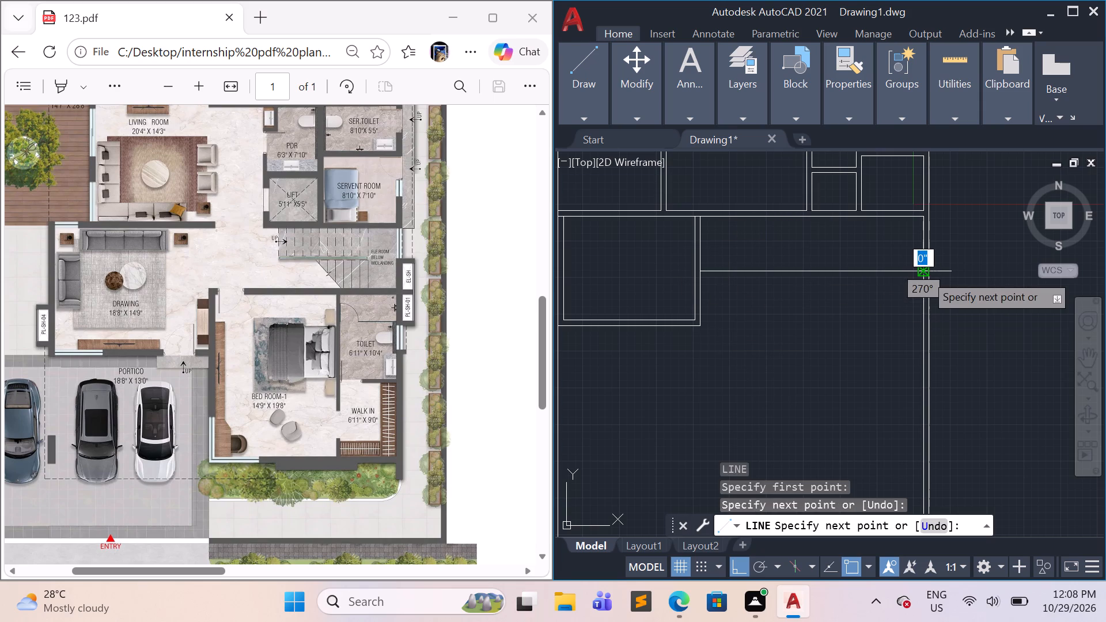
pyautogui.press('Escape')
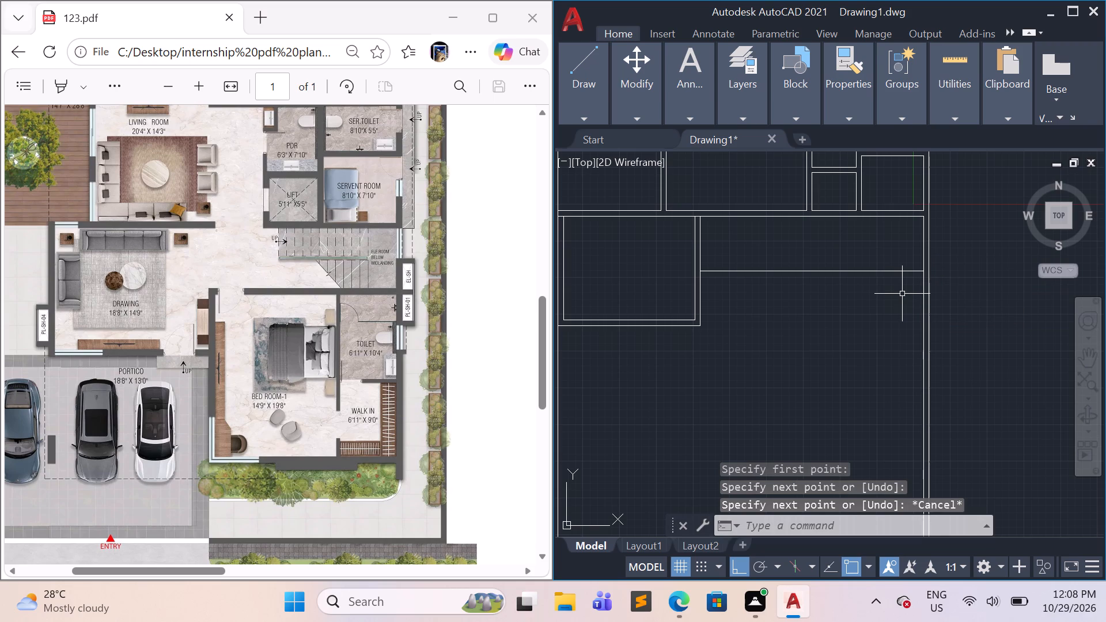
# Offset the new horizontal line 9" downward to form Bed Room-1's top wall.
pyautogui.press('o')
pyautogui.press('Return')
pyautogui.press('9')
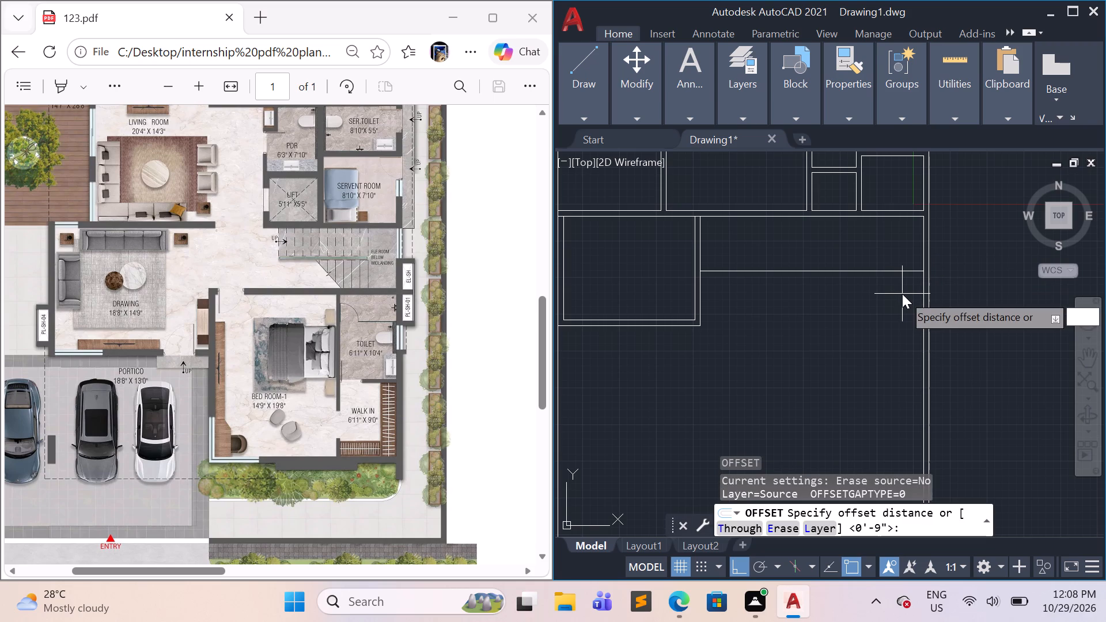
pyautogui.hotkey('shift', '"')
pyautogui.press('Return')
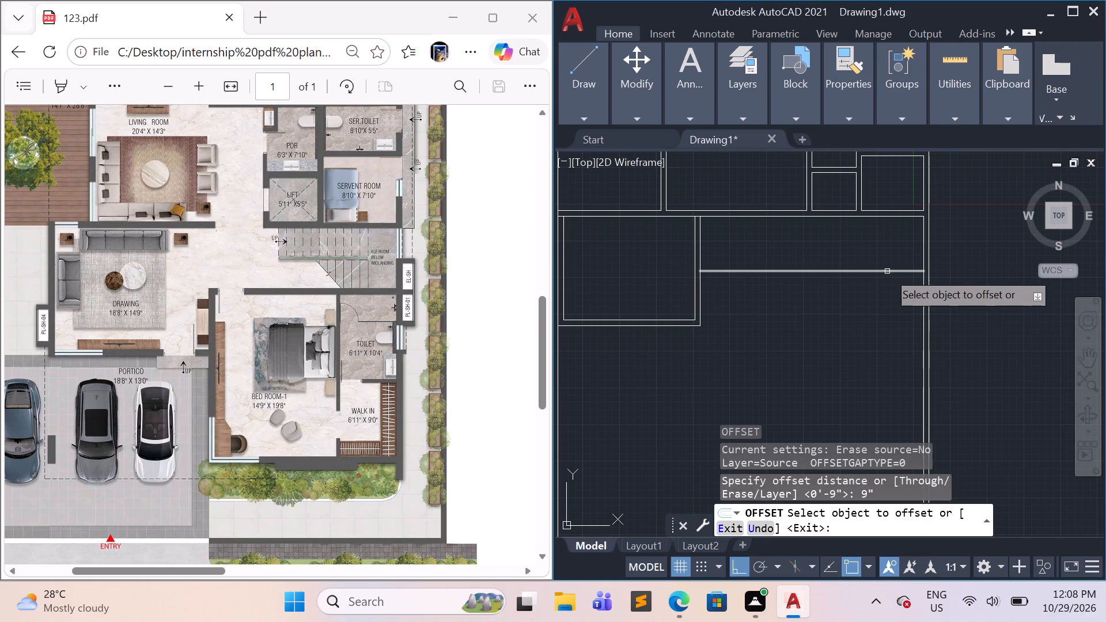
pyautogui.click(887, 270)
pyautogui.click(891, 295)
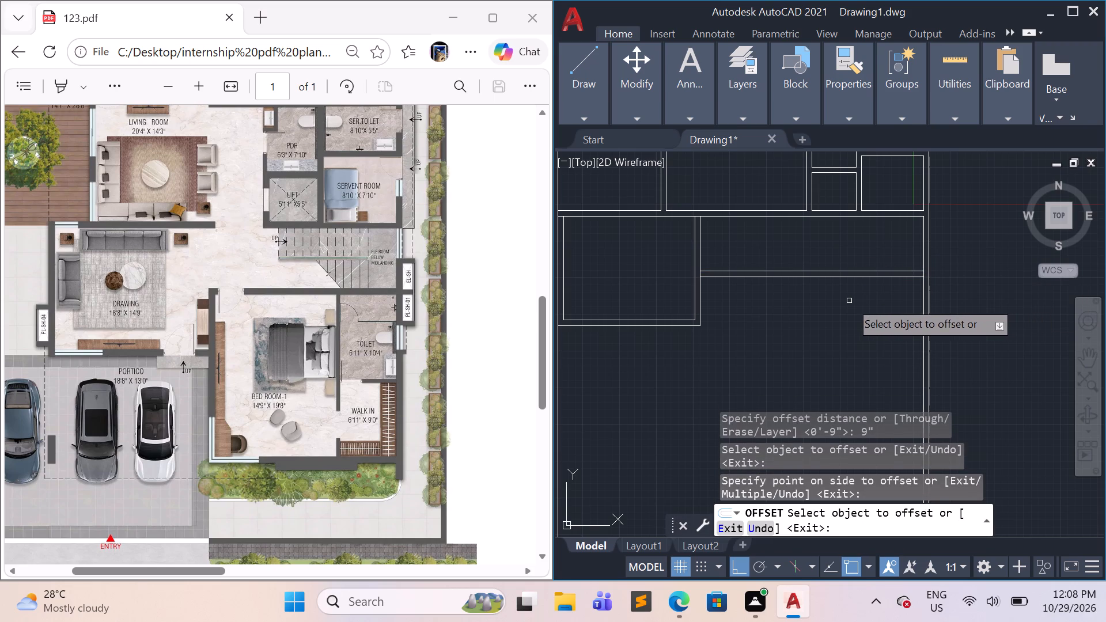
pyautogui.press('Escape')
pyautogui.press('Escape')
pyautogui.press('Escape')
pyautogui.press('Escape')
pyautogui.press('Escape')
pyautogui.press('Escape')
pyautogui.press('Escape')
pyautogui.press('Escape')
pyautogui.press('Escape')
pyautogui.press('Escape')
pyautogui.press('Escape')
pyautogui.press('Escape')
pyautogui.press('Escape')
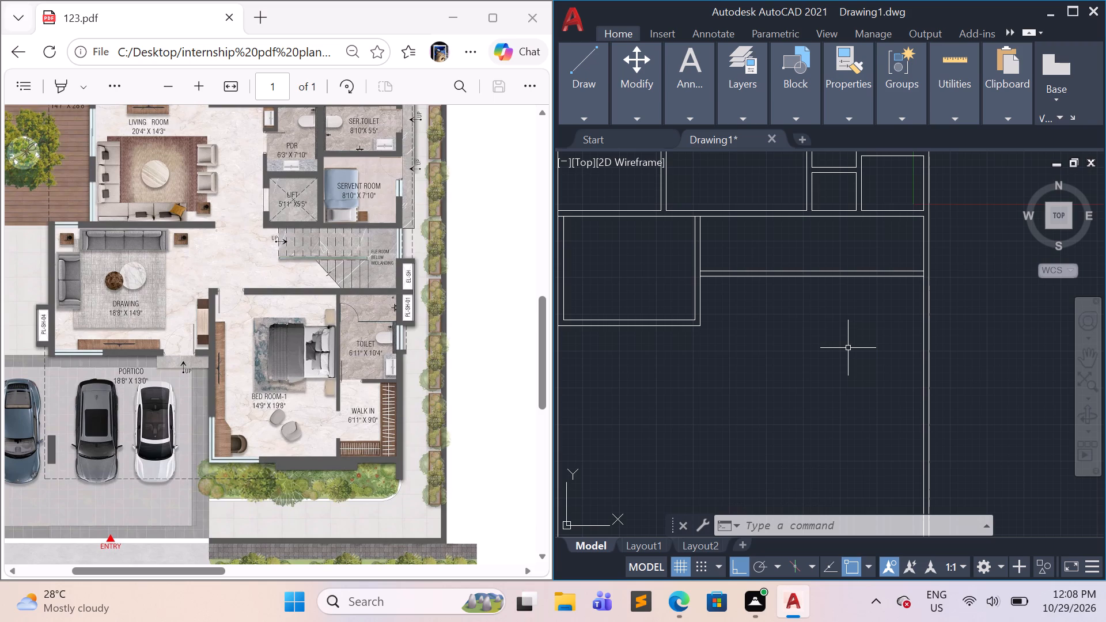
# Draw a 19'8" vertical line down from the left end of Bed Room-1's top wall lower line.
pyautogui.press('l')
pyautogui.press('Return')
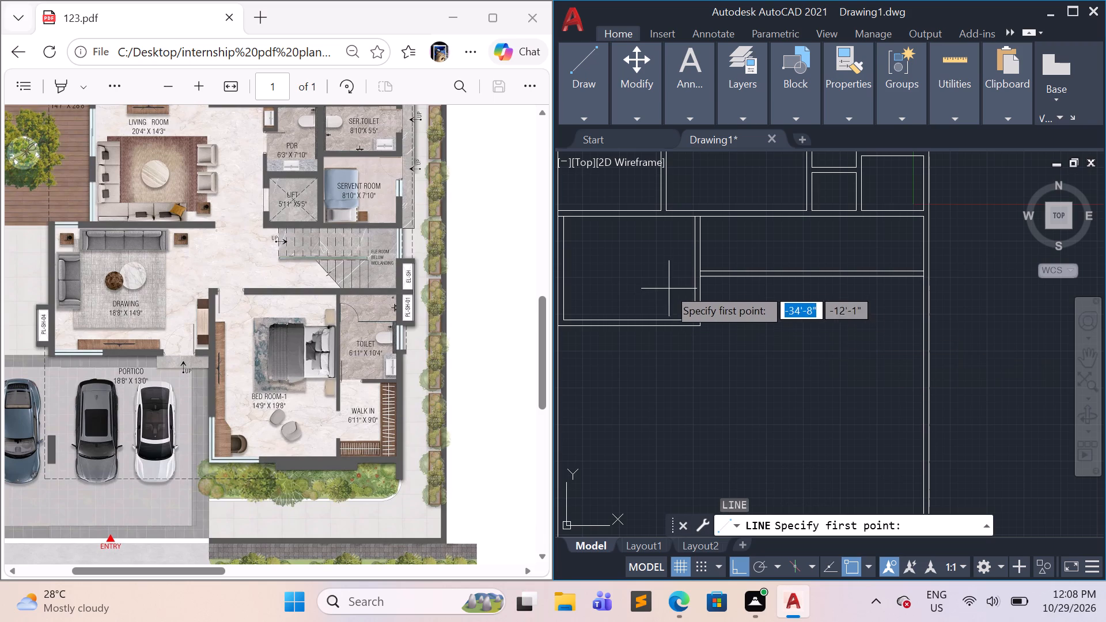
pyautogui.click(700, 276)
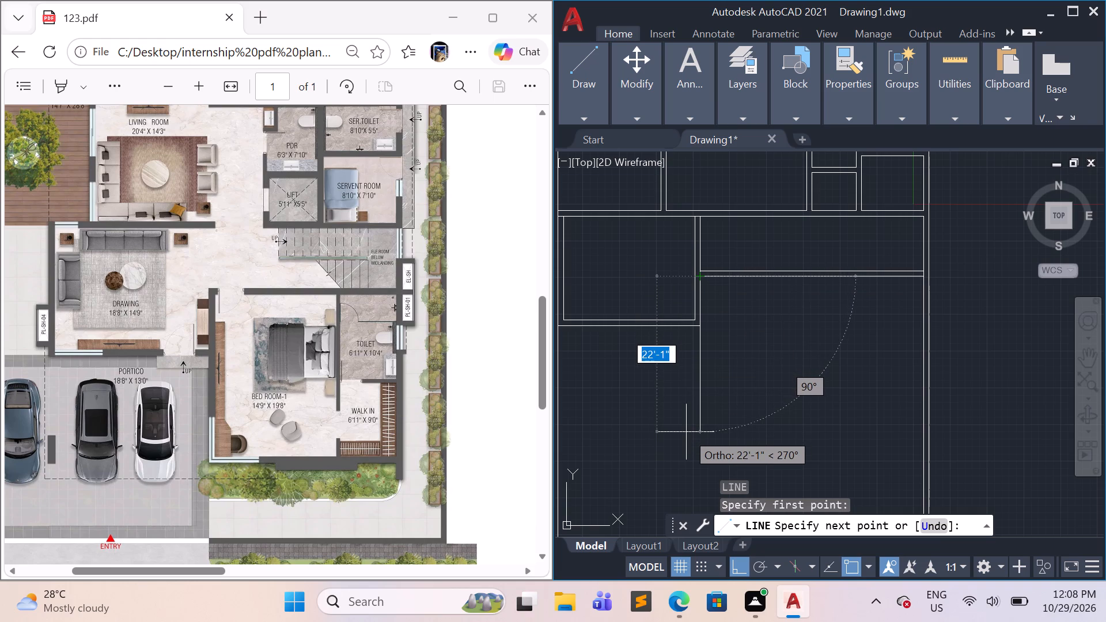
pyautogui.write("19'8")
pyautogui.hotkey('shift', '"')
pyautogui.press('Return')
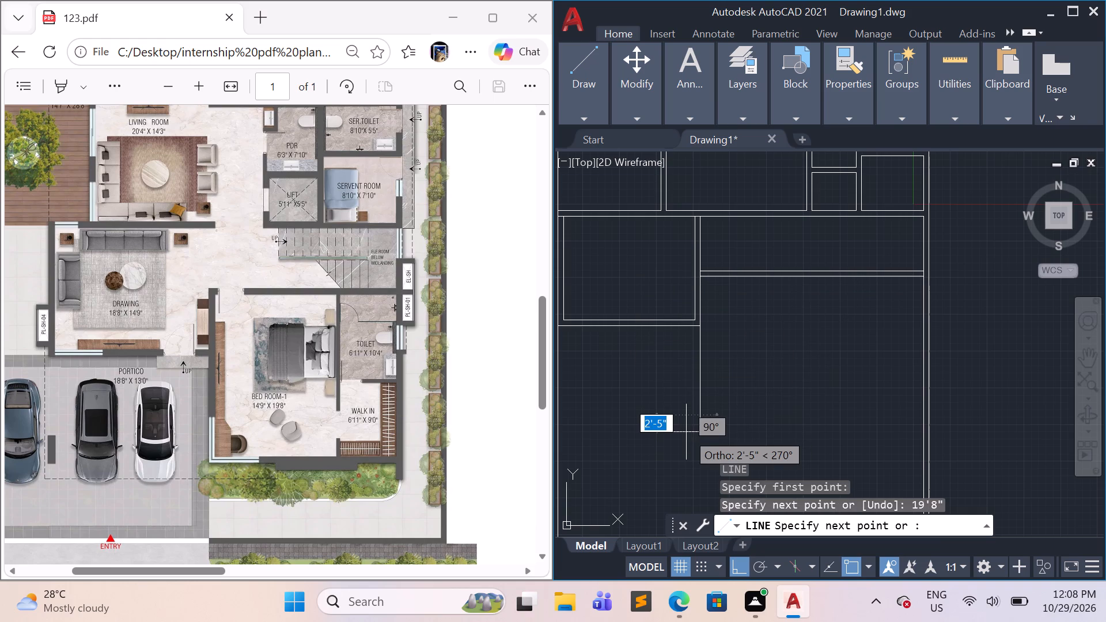
pyautogui.press('Escape')
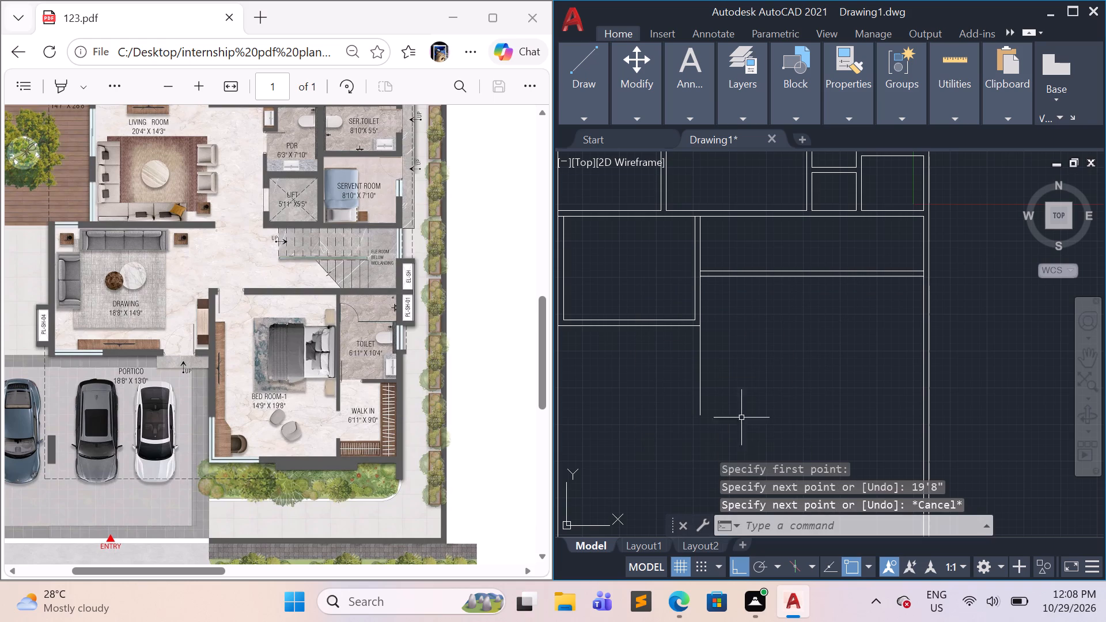
# Offset the 19'8" vertical line 9" to the left to form Bed Room-1's left wall.
pyautogui.click(699, 365)
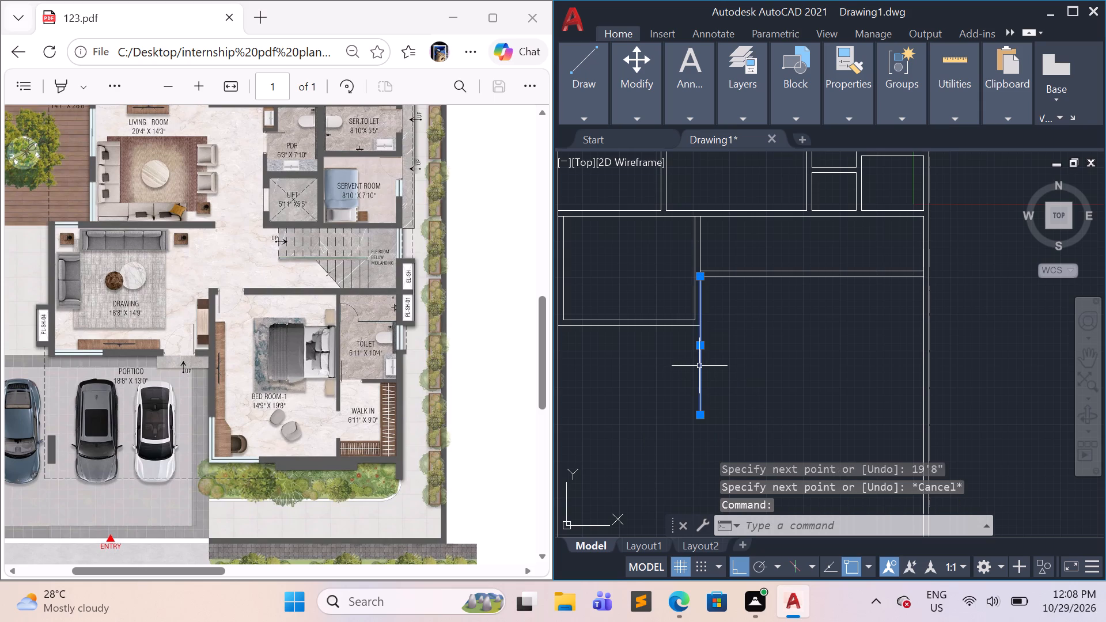
pyautogui.press('o')
pyautogui.press('Return')
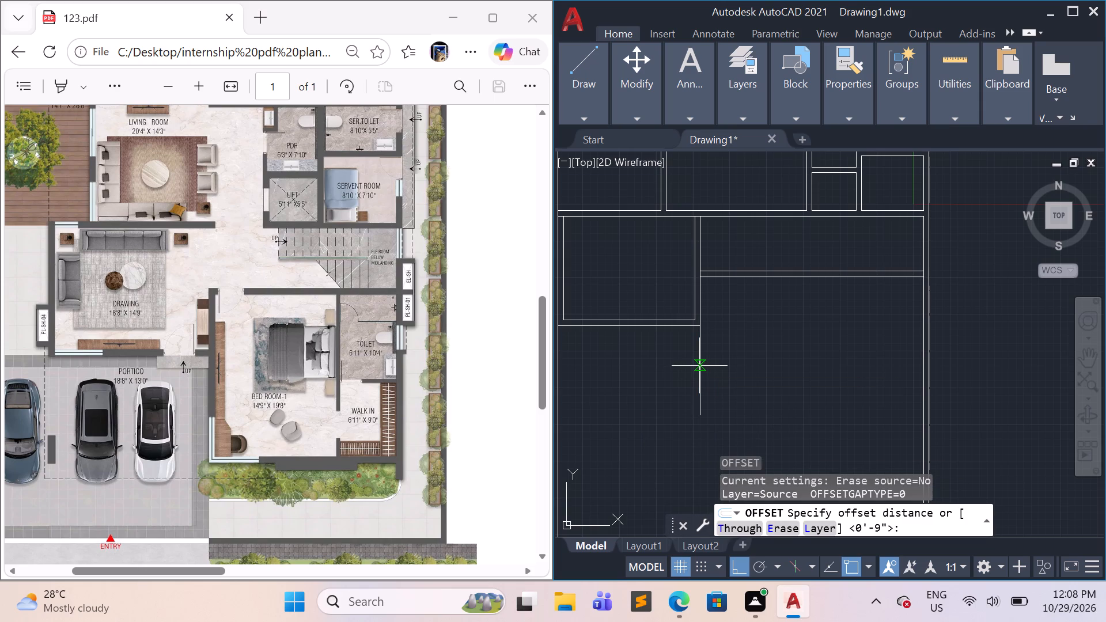
pyautogui.press('0')
pyautogui.press('BackSpace')
pyautogui.write('9"')
pyautogui.press('Return')
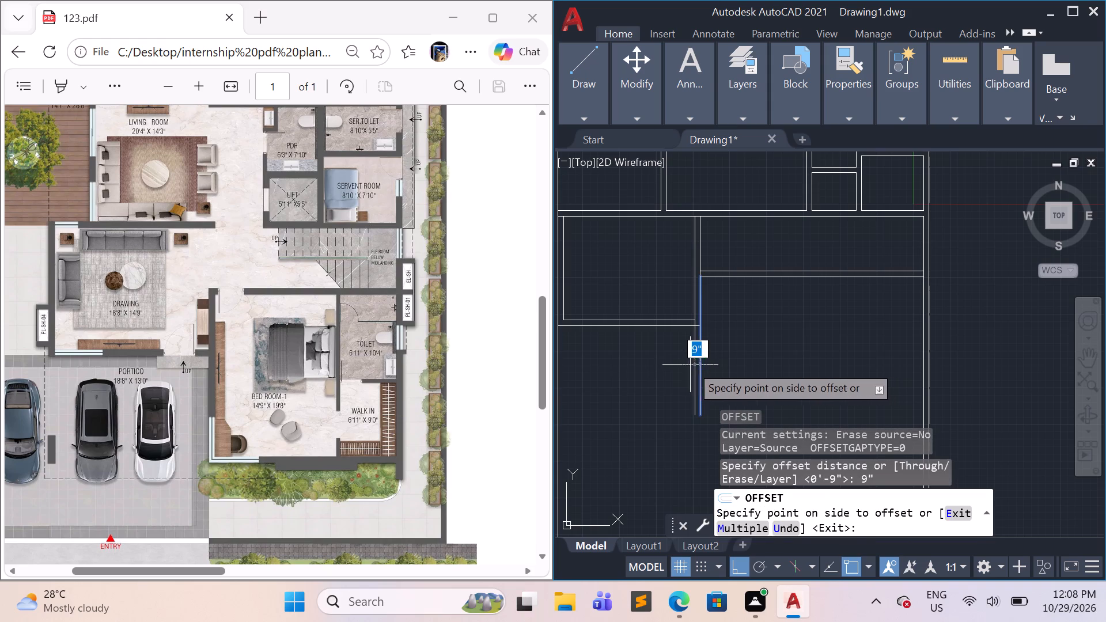
pyautogui.click(685, 365)
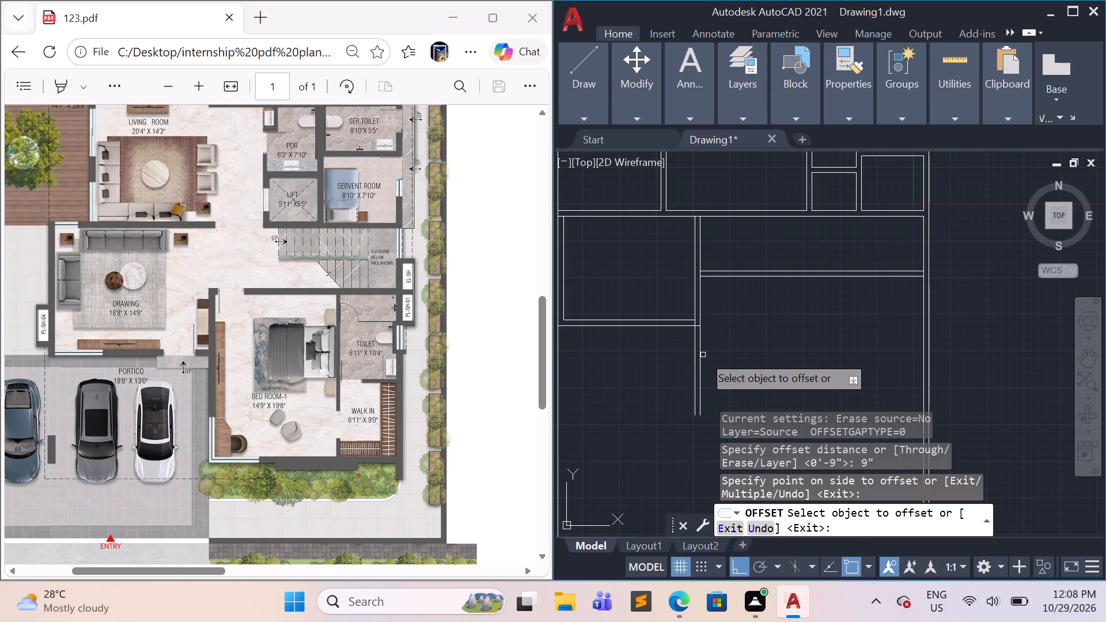
pyautogui.press('Escape')
# Offset Bed Room-1's left wall inner line 14'9" to the right to set the room's width.
pyautogui.press('space')
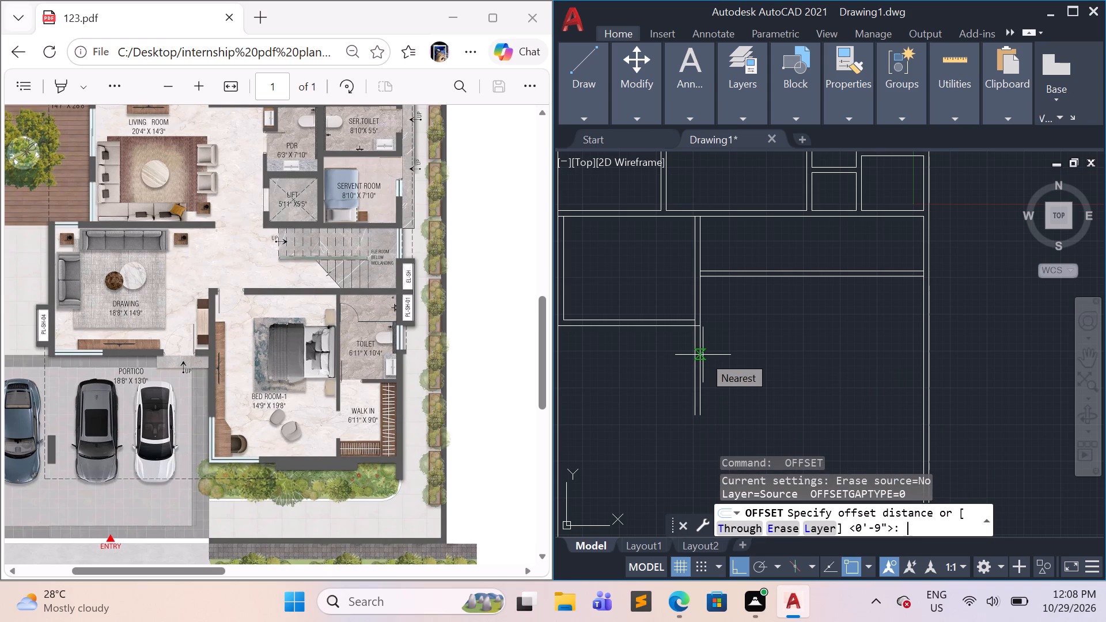
pyautogui.press('1')
pyautogui.press('4')
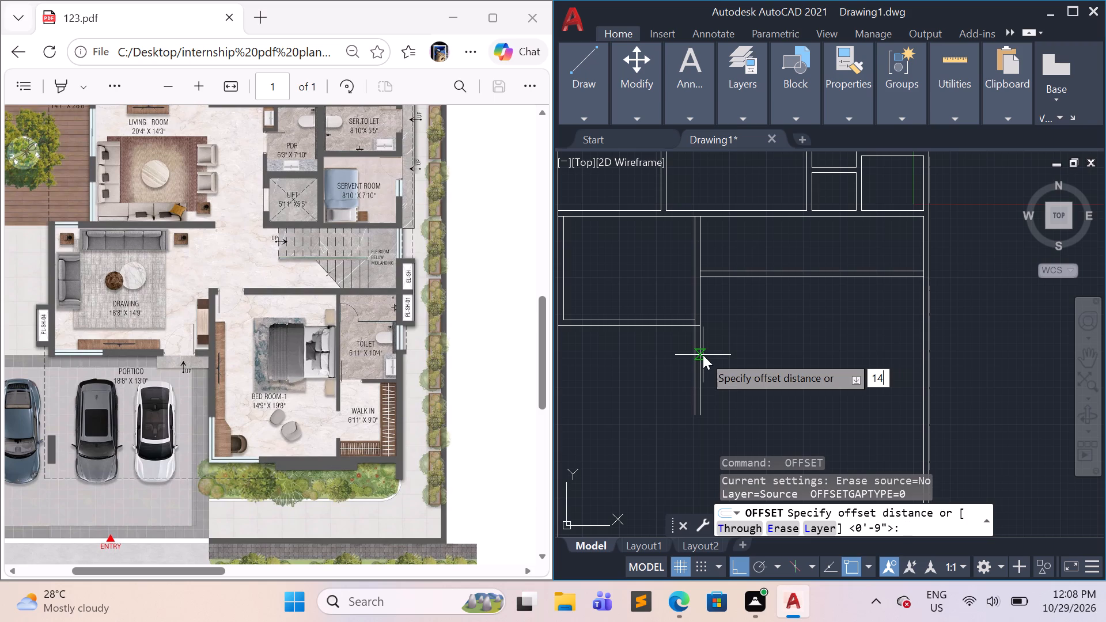
pyautogui.press("'")
pyautogui.press('9')
pyautogui.hotkey('shift', '"')
pyautogui.press('Return')
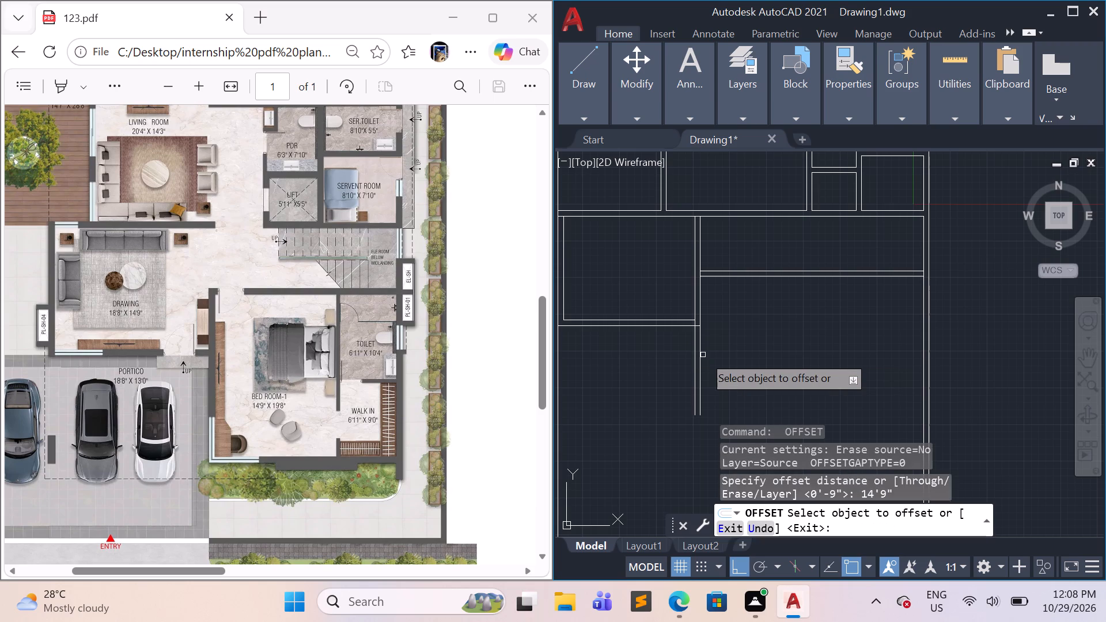
pyautogui.click(701, 337)
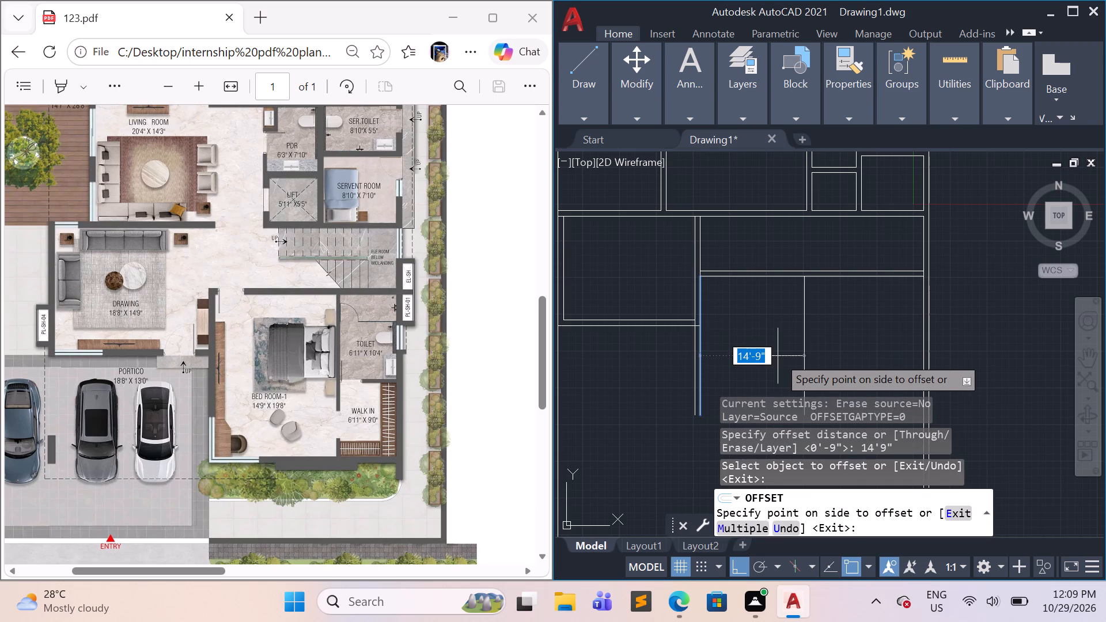
pyautogui.click(778, 356)
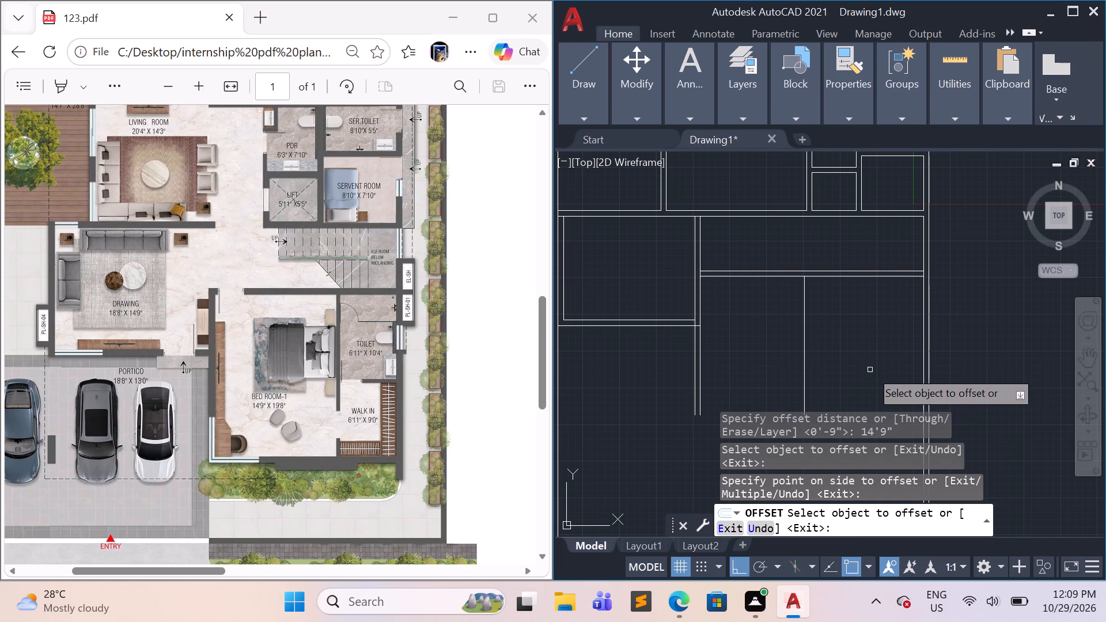
pyautogui.moveTo(877, 363); pyautogui.dragTo(868, 305, button='middle')
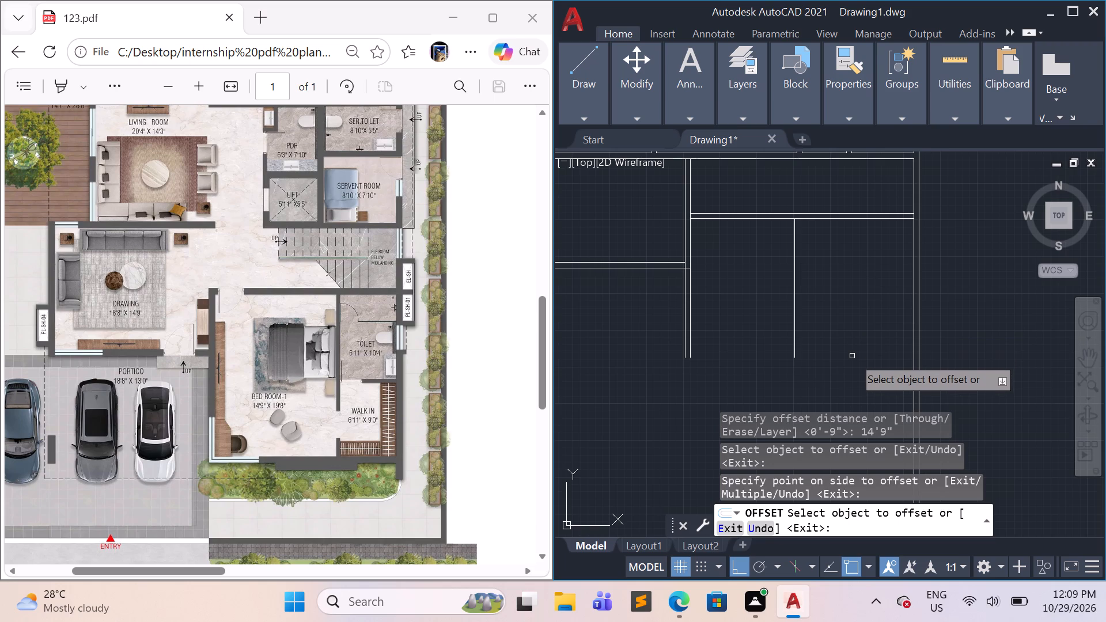
pyautogui.press('Escape')
pyautogui.press('Escape')
pyautogui.press('Escape')
pyautogui.press('Escape')
pyautogui.press('Escape')
pyautogui.press('Escape')
pyautogui.press('Escape')
pyautogui.press('Escape')
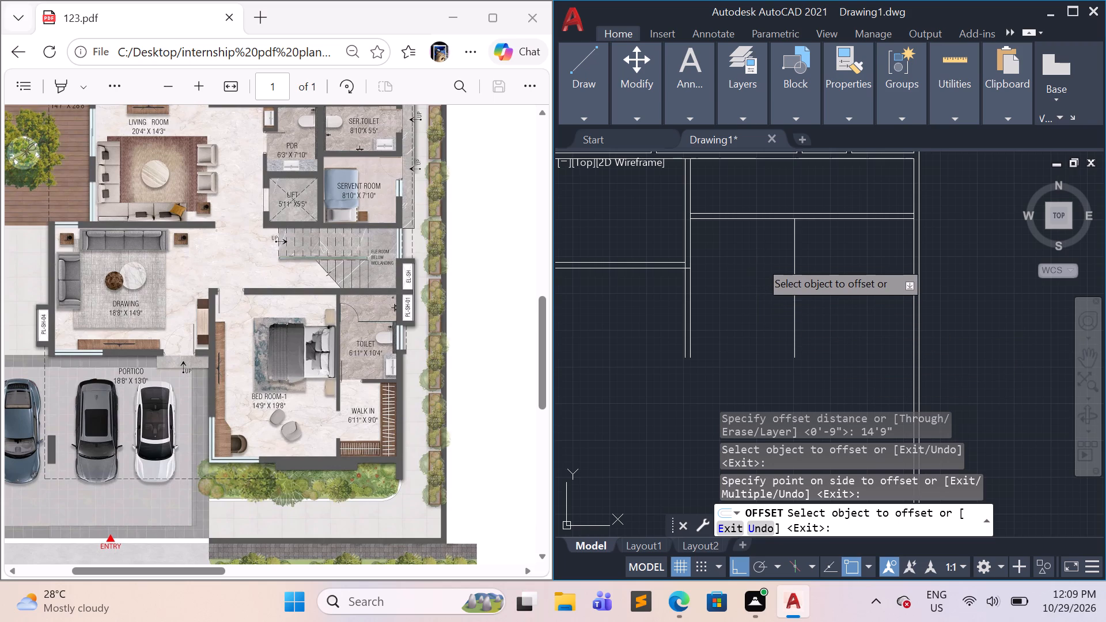
# Copy Bed Room-1's top wall lower line 19'8" down to the lower end of the left wall's inner line.
pyautogui.click(755, 218)
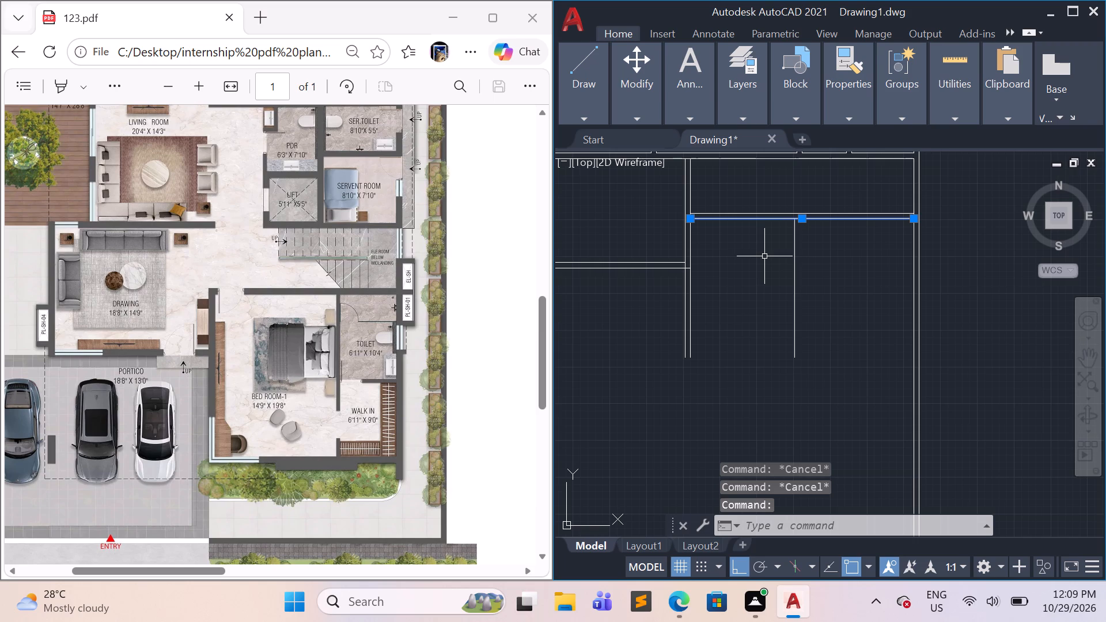
pyautogui.write('co')
pyautogui.press('Return')
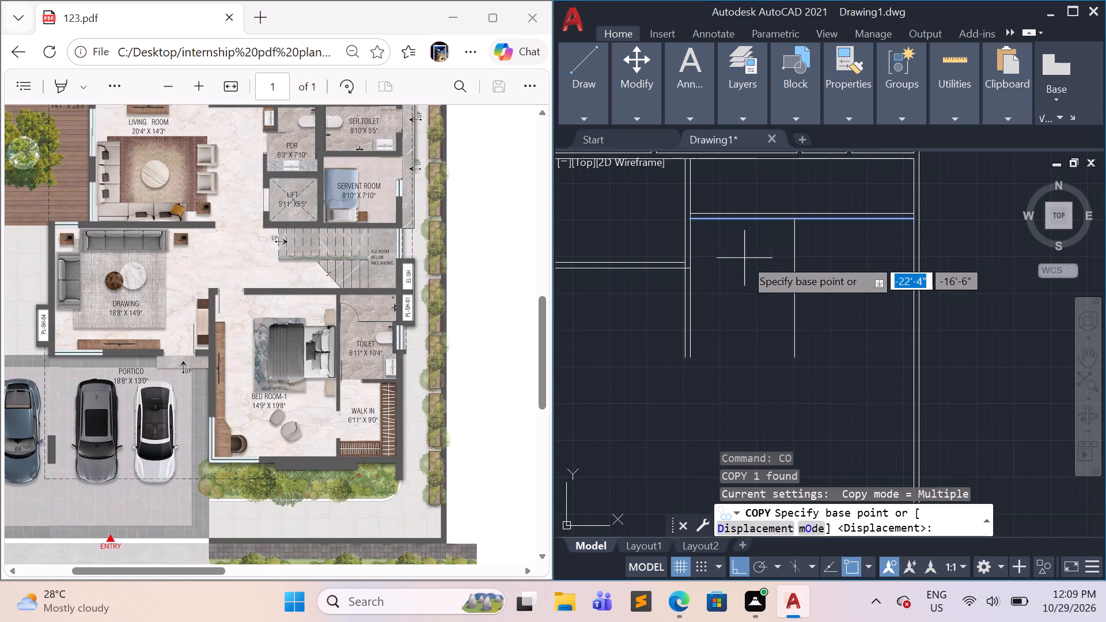
pyautogui.click(690, 221)
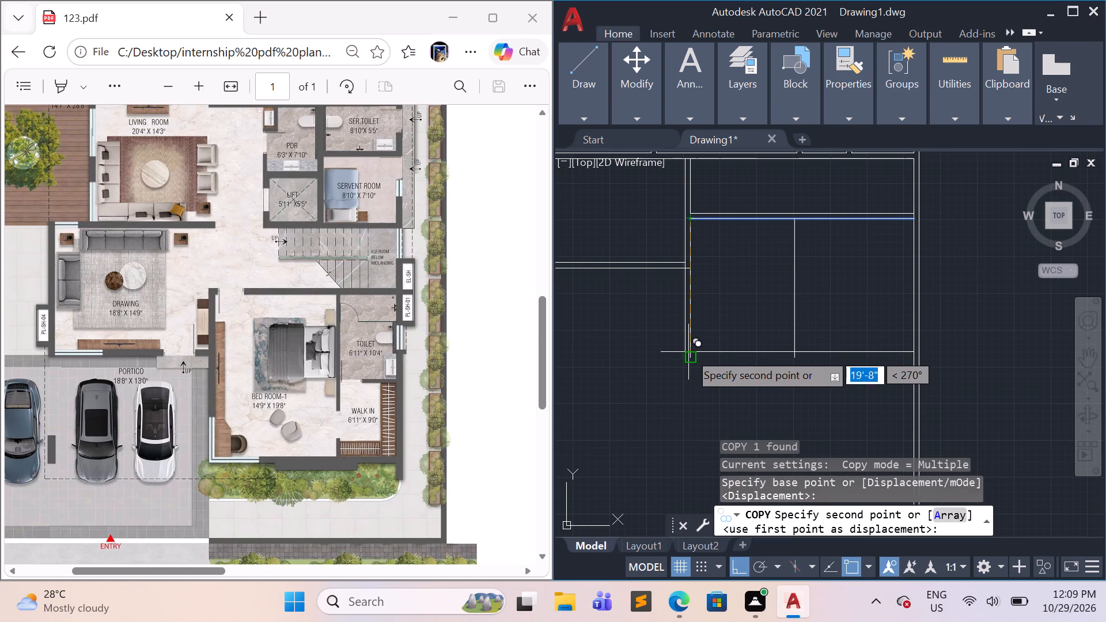
pyautogui.click(692, 356)
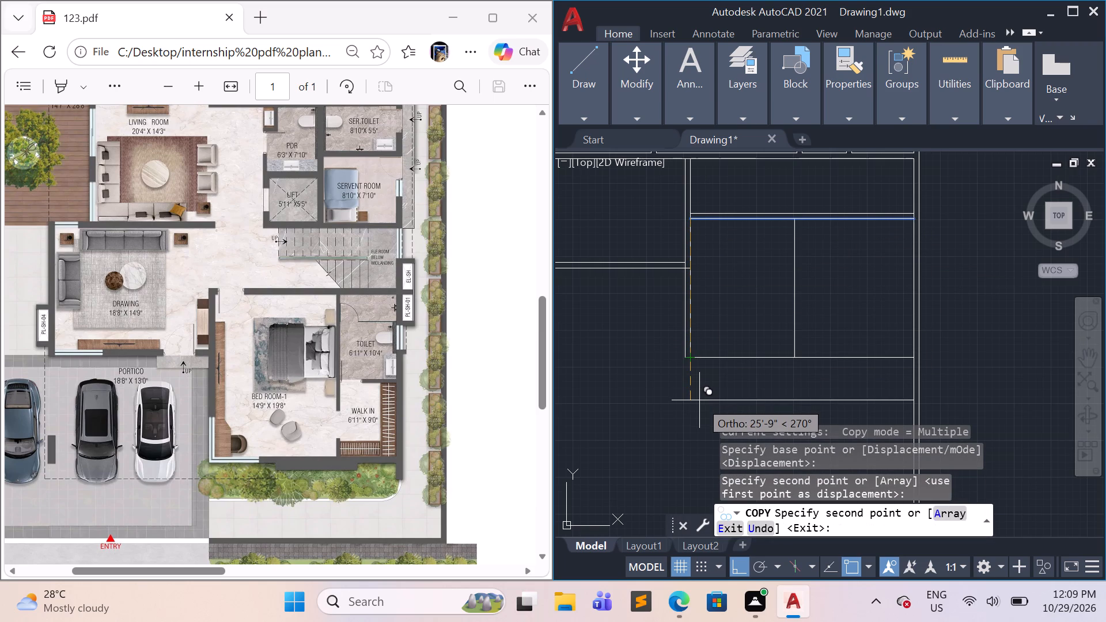
pyautogui.press('Escape')
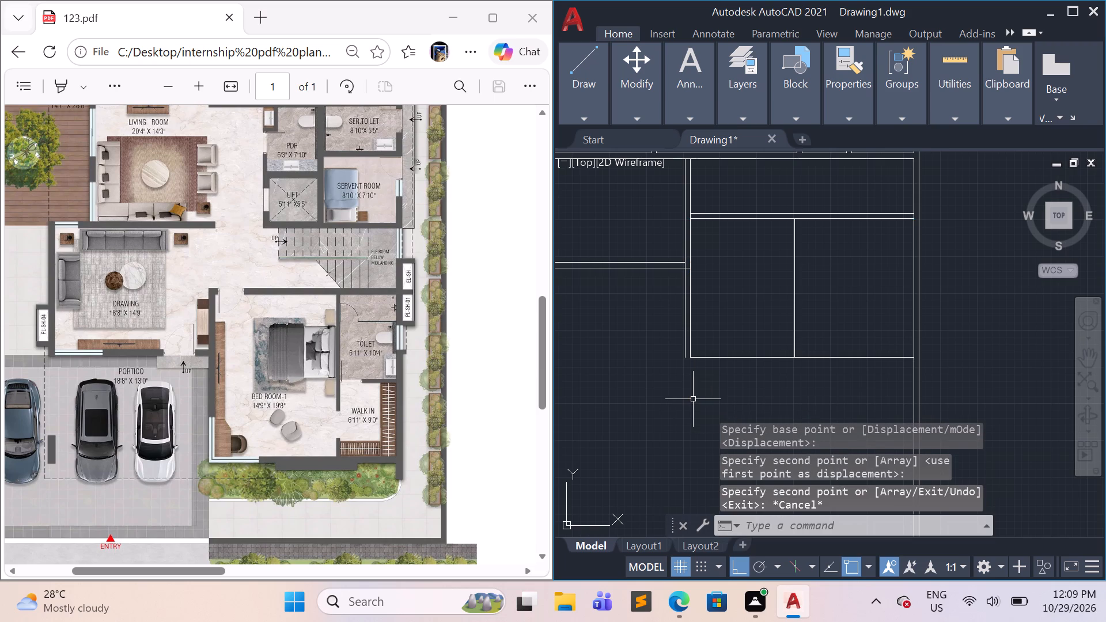
pyautogui.click(747, 359)
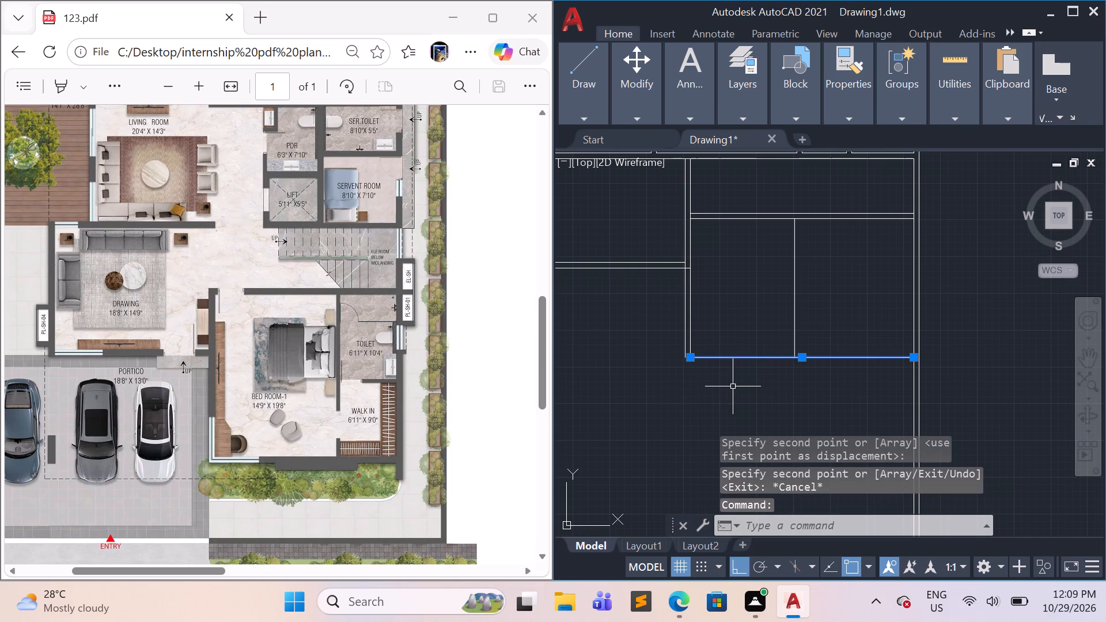
pyautogui.press('Escape')
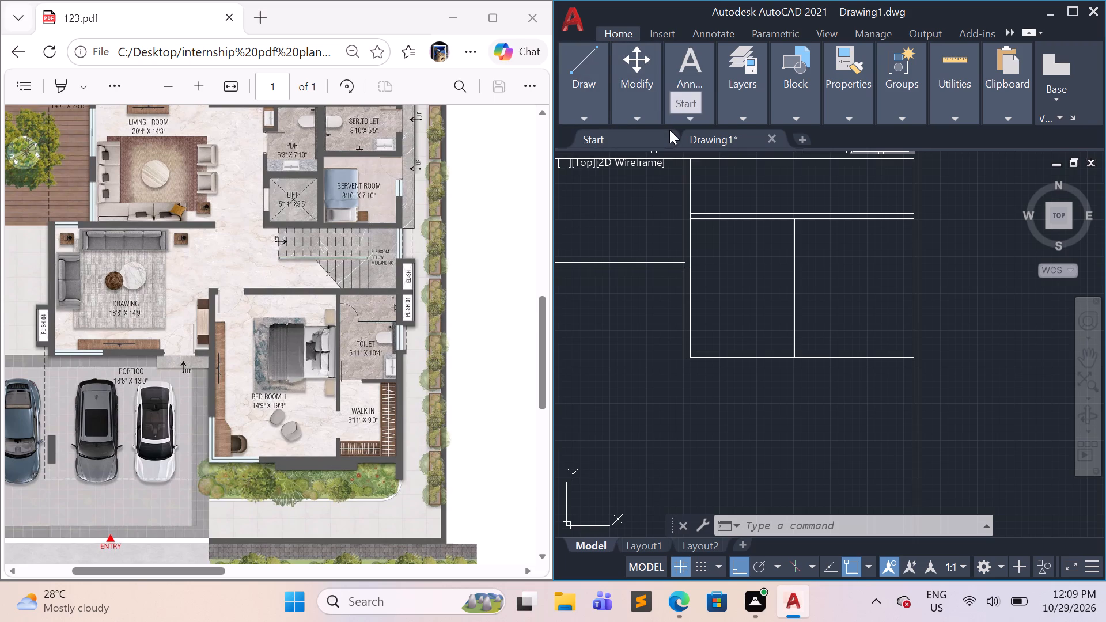
# Draw a vertical line along the outer right wall's inner face, from the top wall's lower line to the bottom line.
pyautogui.press('l')
pyautogui.press('Return')
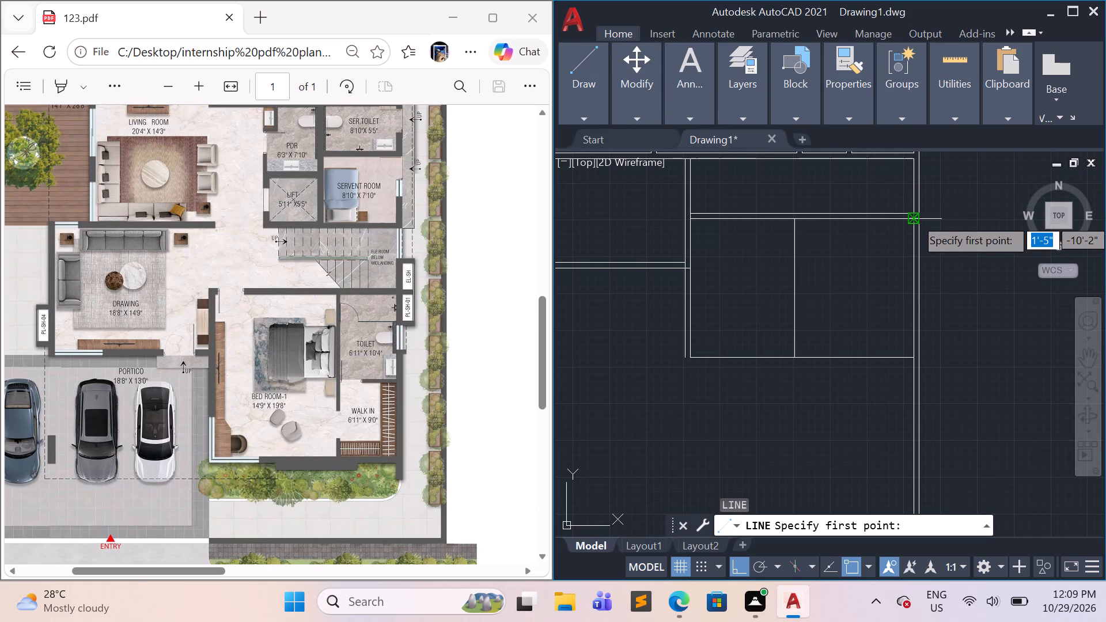
pyautogui.click(910, 220)
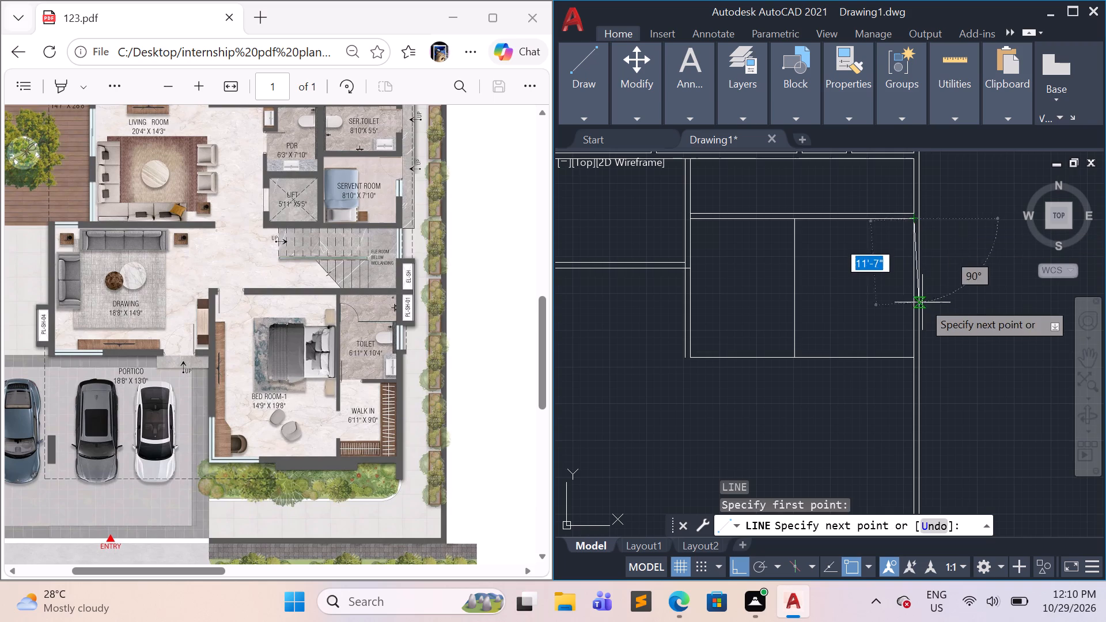
pyautogui.click(912, 355)
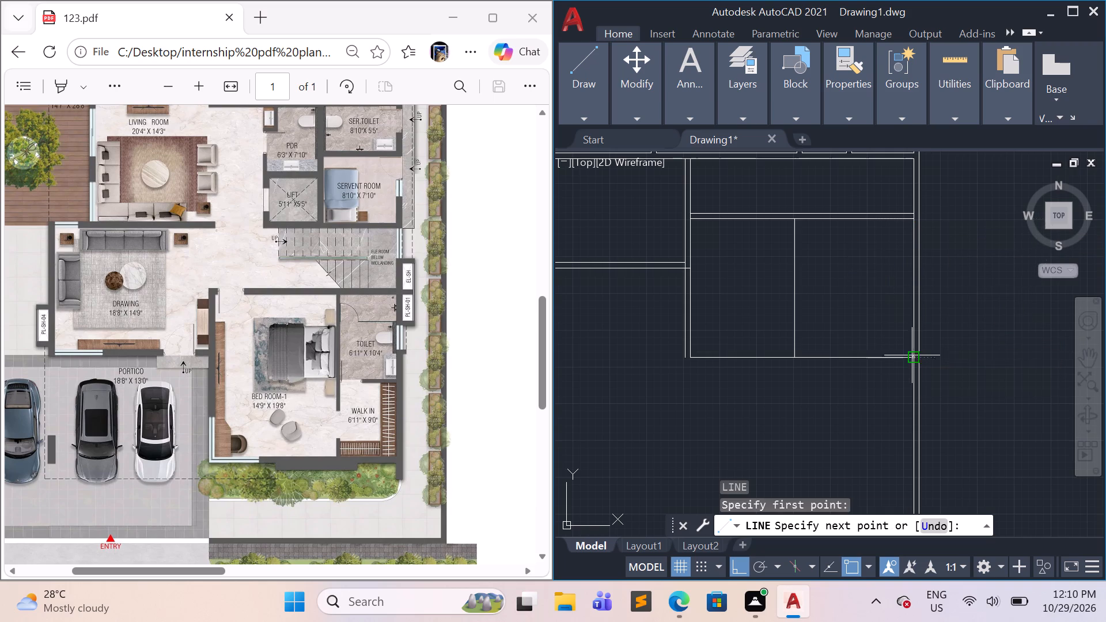
pyautogui.press('Escape')
# Offset the new vertical line 6'11" to the left to set the toilet and walk-in width.
pyautogui.click(915, 288)
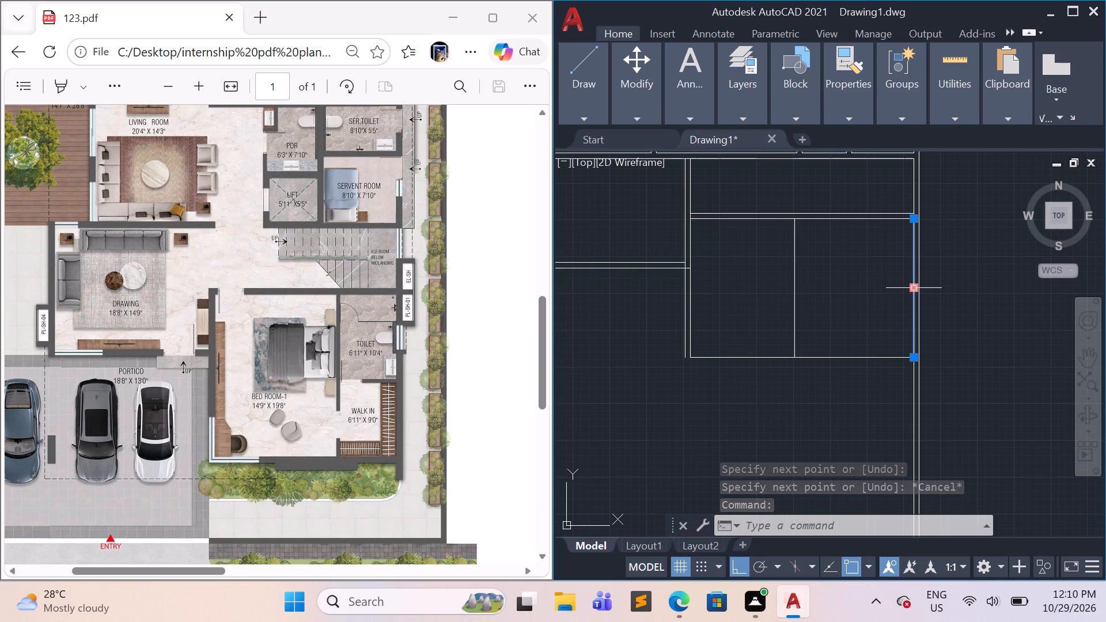
pyautogui.press('o')
pyautogui.press('Return')
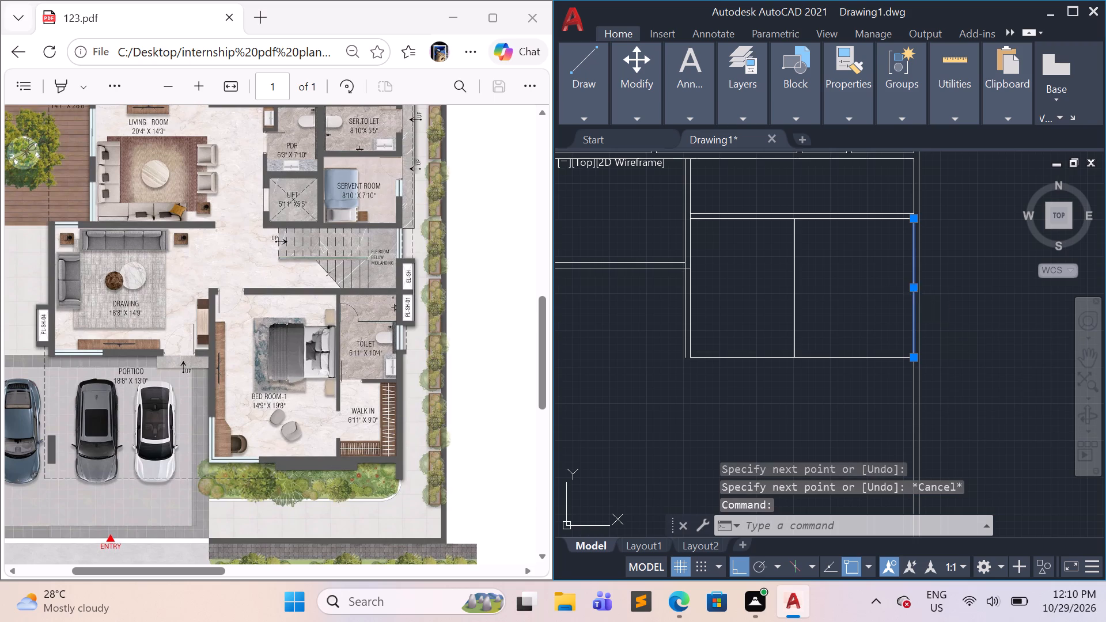
pyautogui.write("6'")
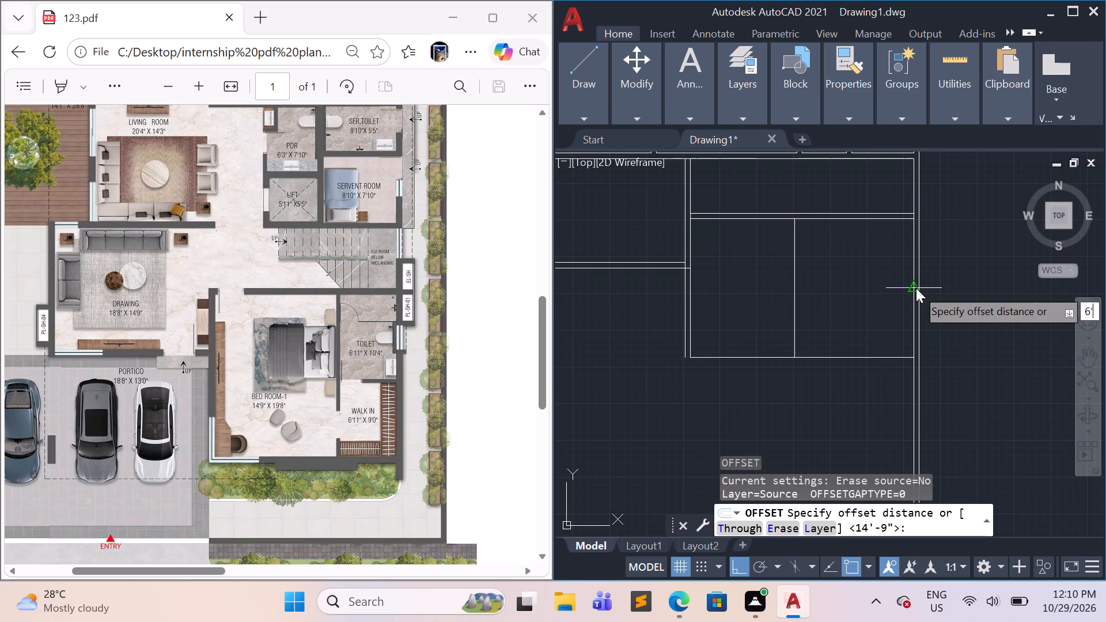
pyautogui.write('11')
pyautogui.hotkey('shift', '"')
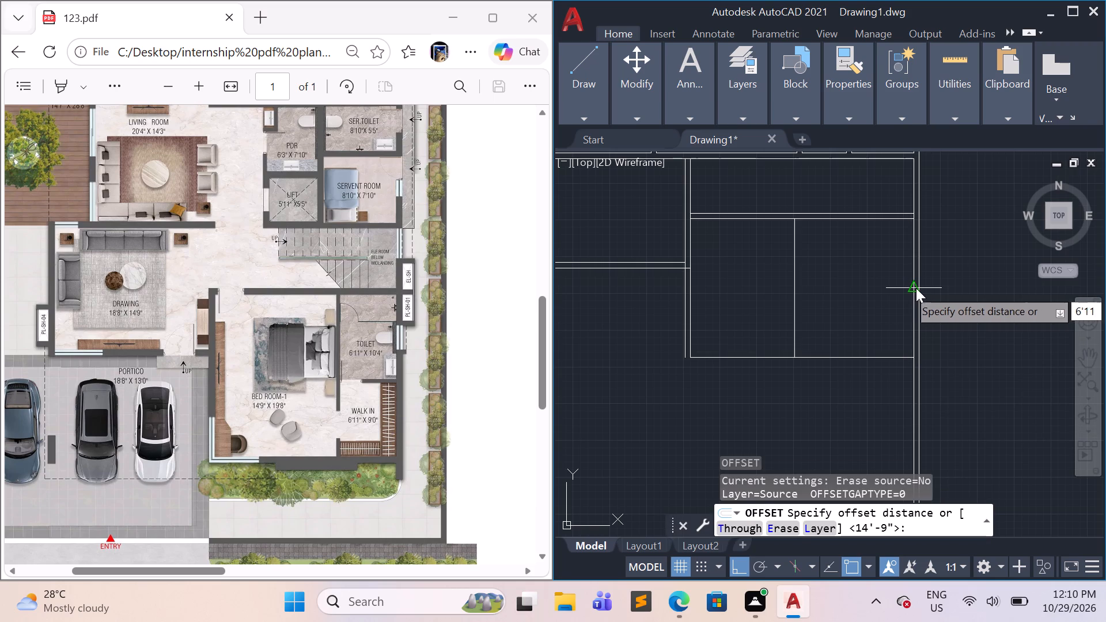
pyautogui.press('Return')
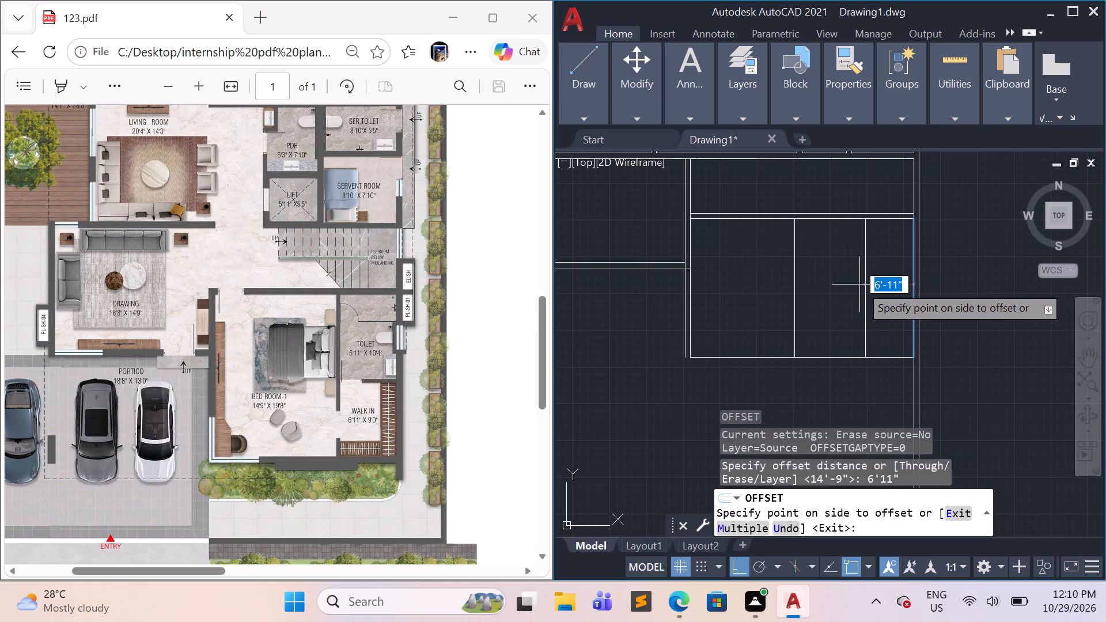
pyautogui.click(859, 285)
pyautogui.press('Escape')
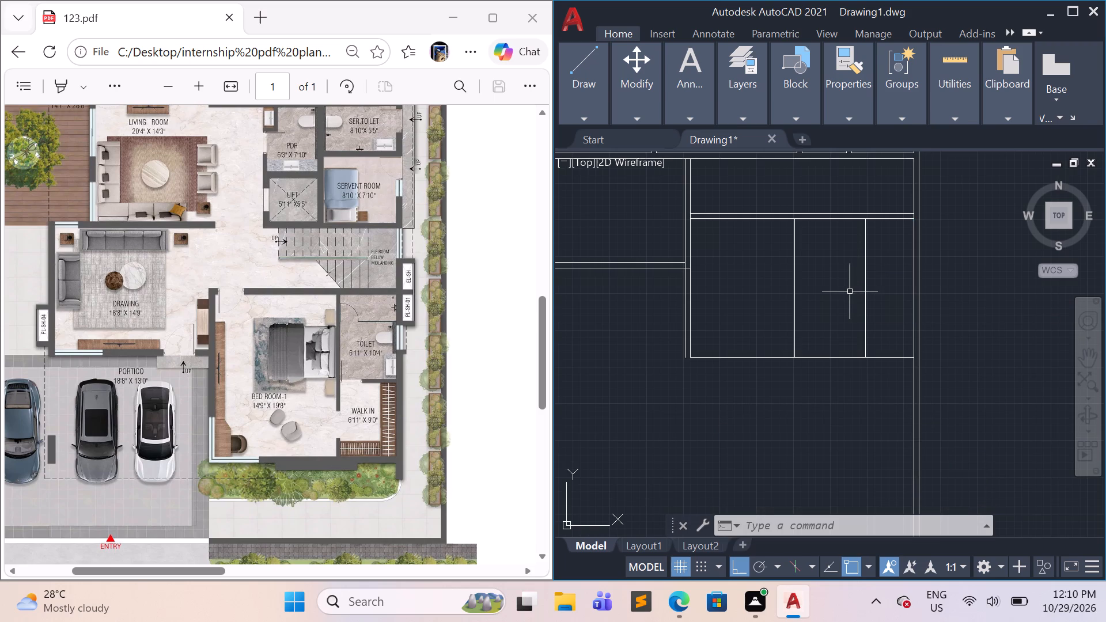
# Offset the toilet and walk-in's left line 6" to the left to form the partition wall.
pyautogui.press('o')
pyautogui.press('Return')
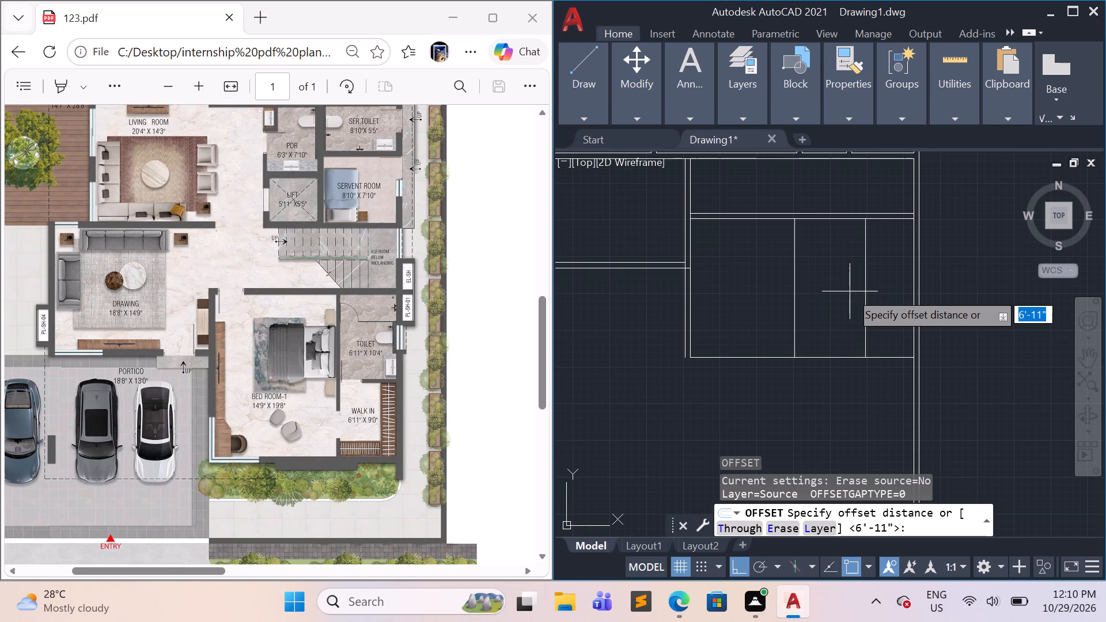
pyautogui.press('9')
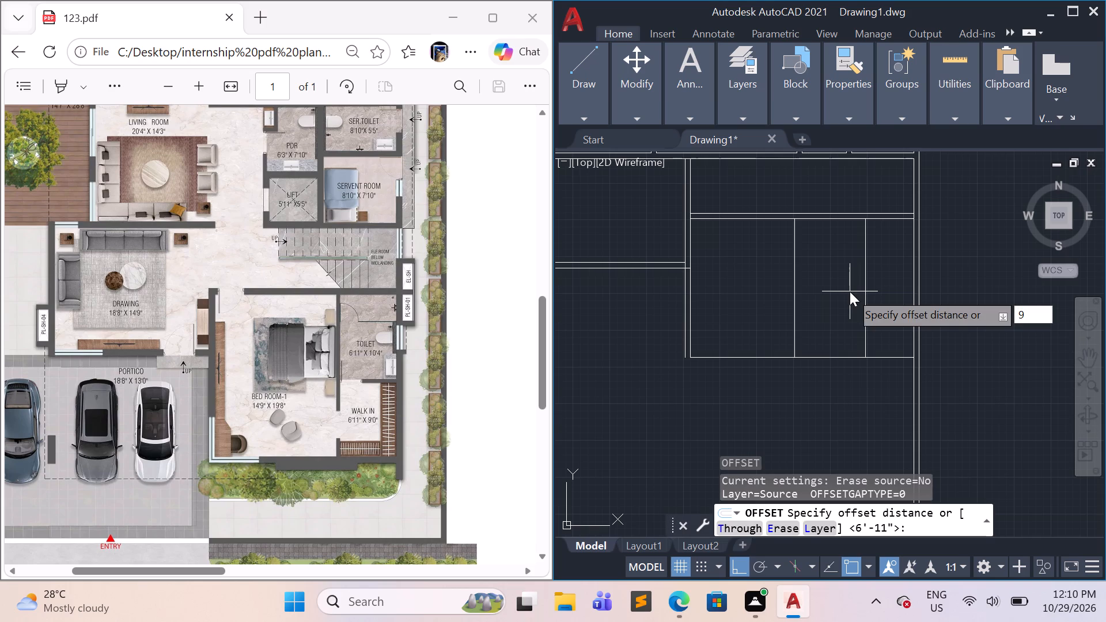
pyautogui.press('BackSpace')
pyautogui.write('6"')
pyautogui.press('Return')
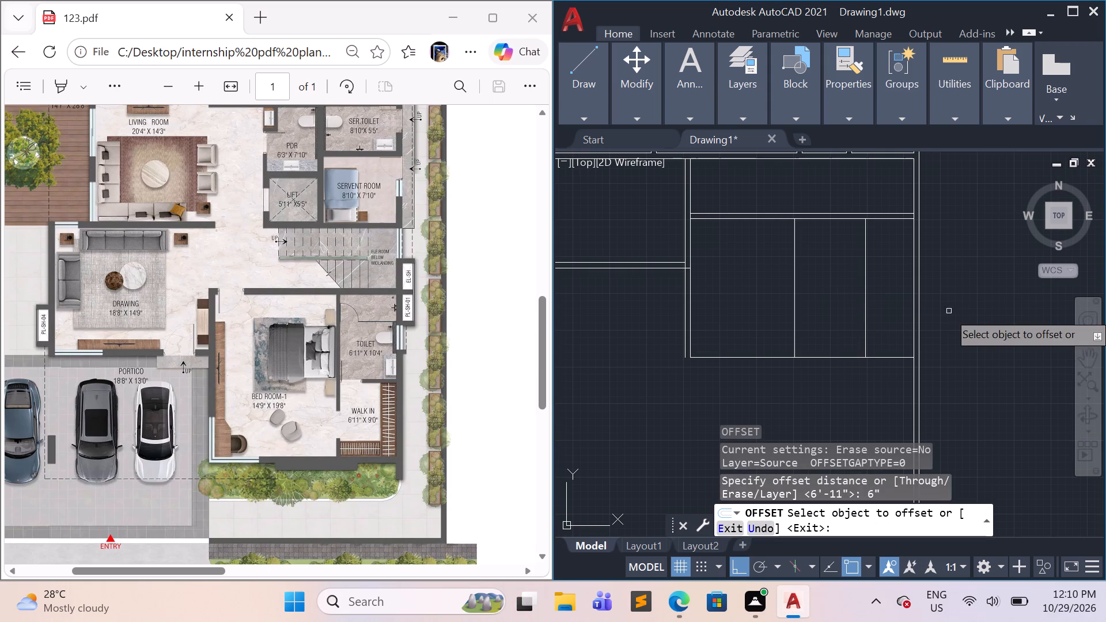
pyautogui.click(865, 276)
pyautogui.click(835, 275)
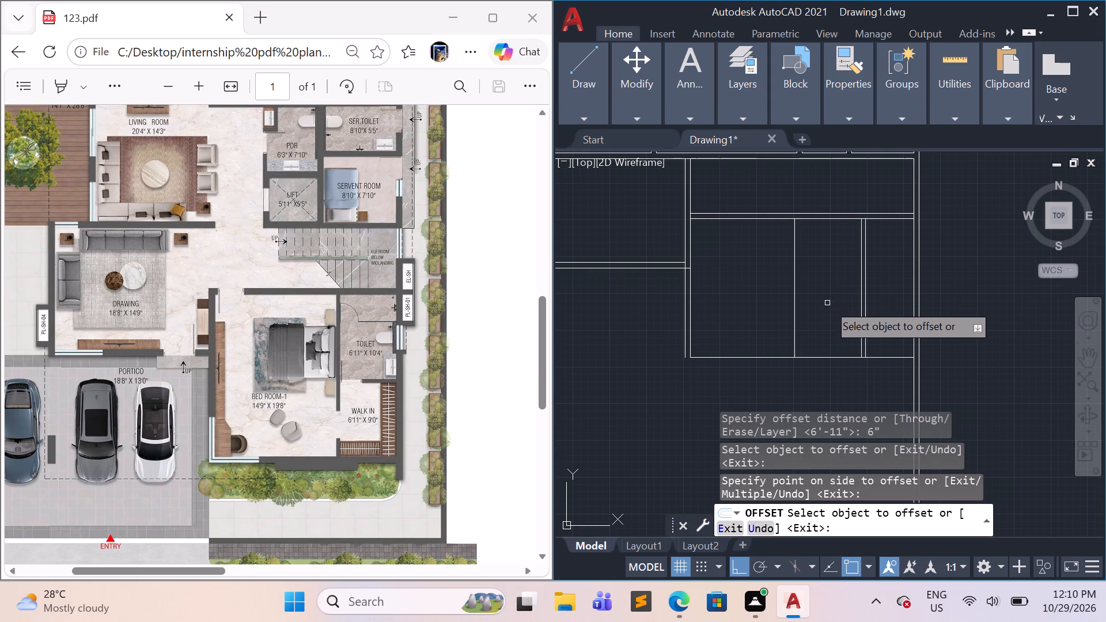
pyautogui.press('Escape')
pyautogui.press('Escape')
pyautogui.press('Escape')
pyautogui.press('Escape')
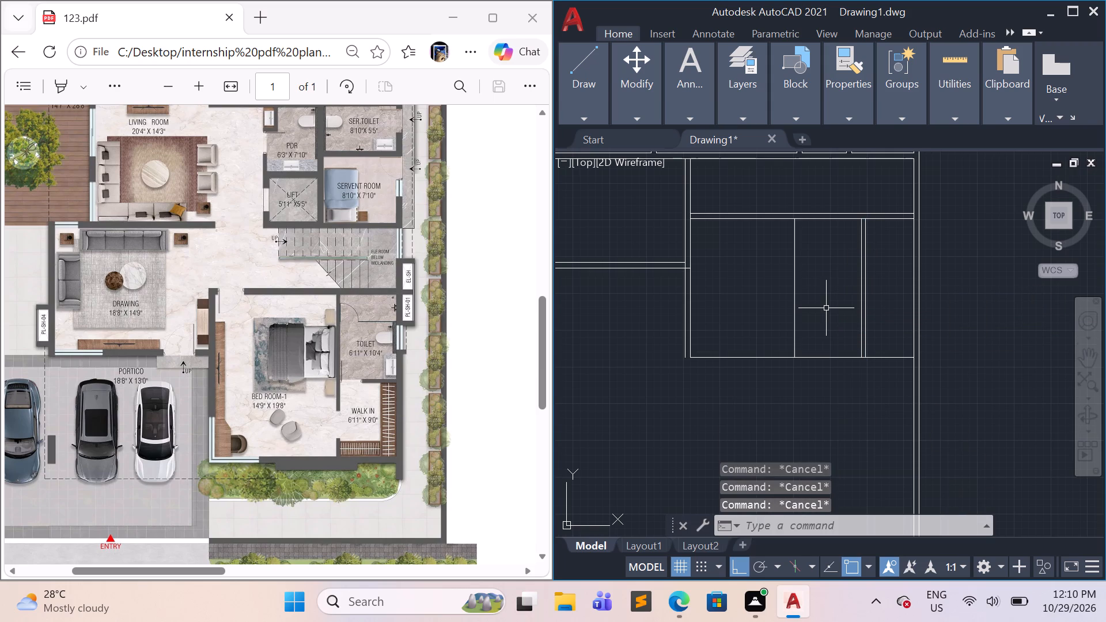
pyautogui.press('Escape')
# Draw a horizontal line along the toilet's top edge, from the partition wall's right line to the outer right wall.
pyautogui.press('l')
pyautogui.press('Return')
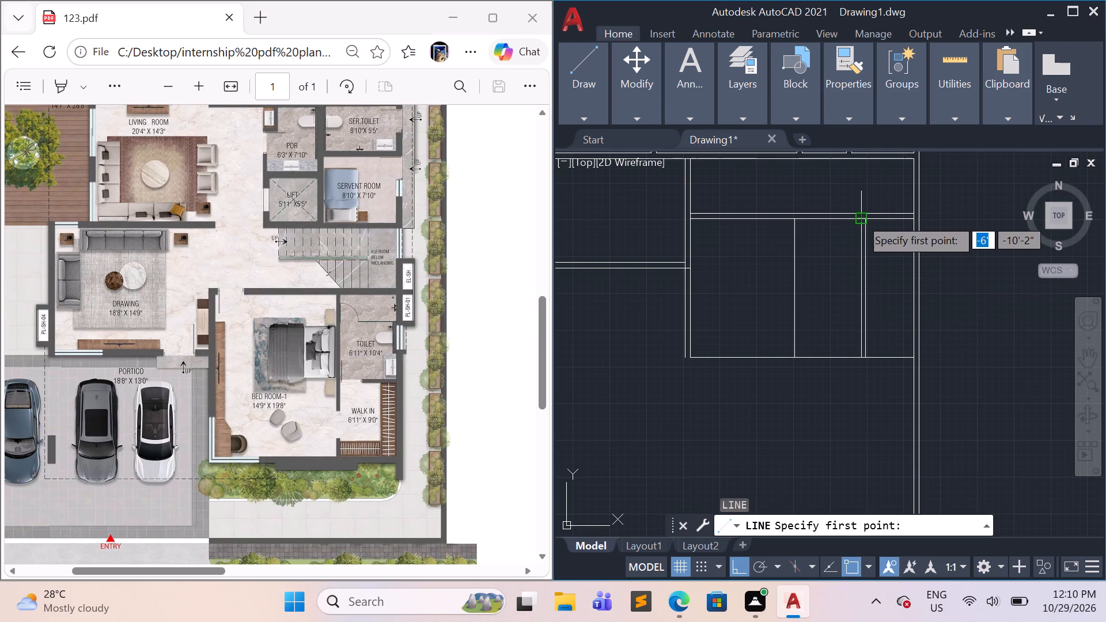
pyautogui.click(867, 219)
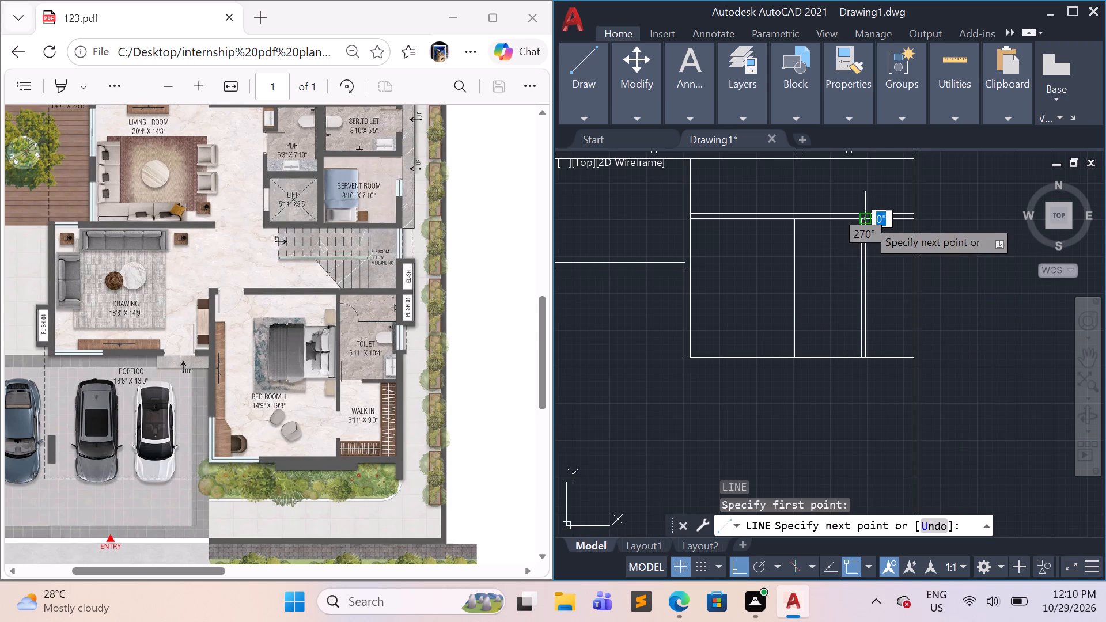
pyautogui.click(911, 219)
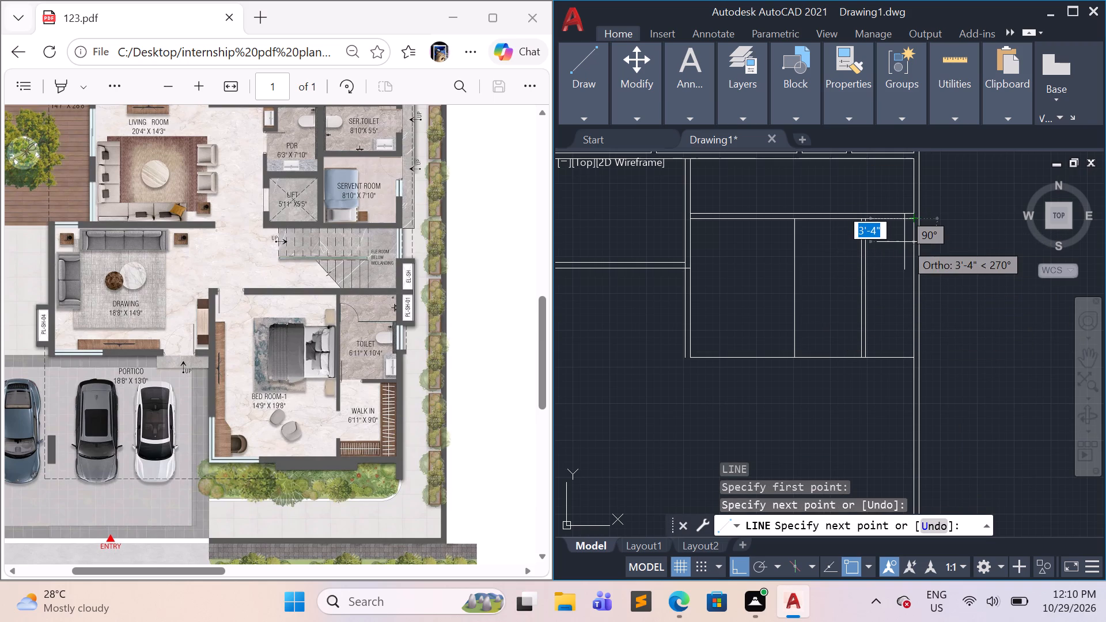
pyautogui.press('Escape')
# Offset the toilet's top line 10'4" downward to set the toilet's length.
pyautogui.click(902, 219)
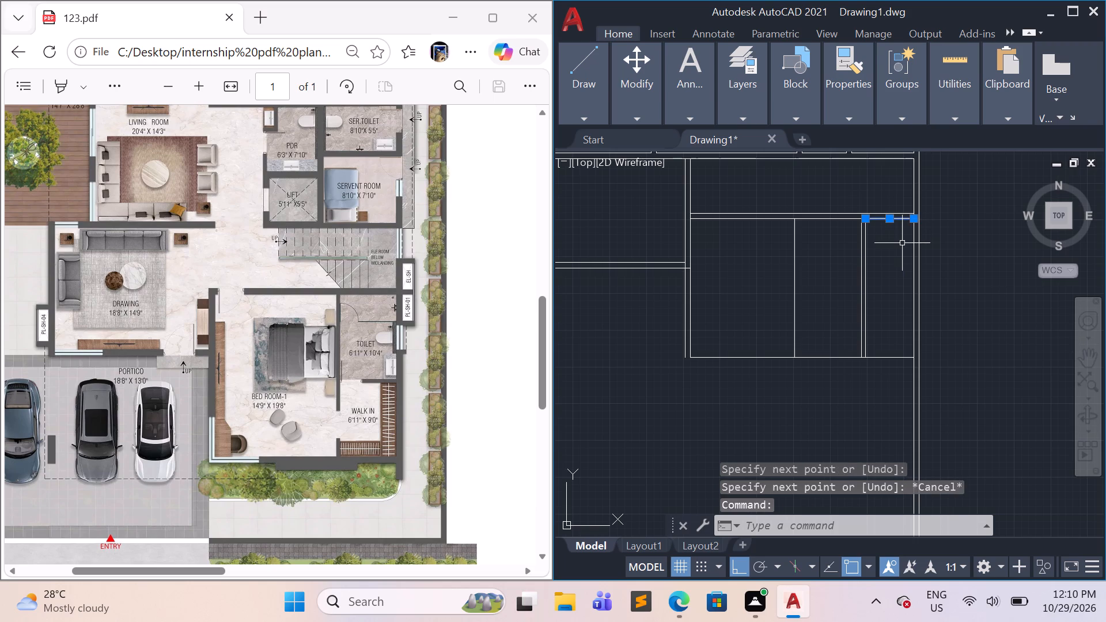
pyautogui.press('o')
pyautogui.press('Return')
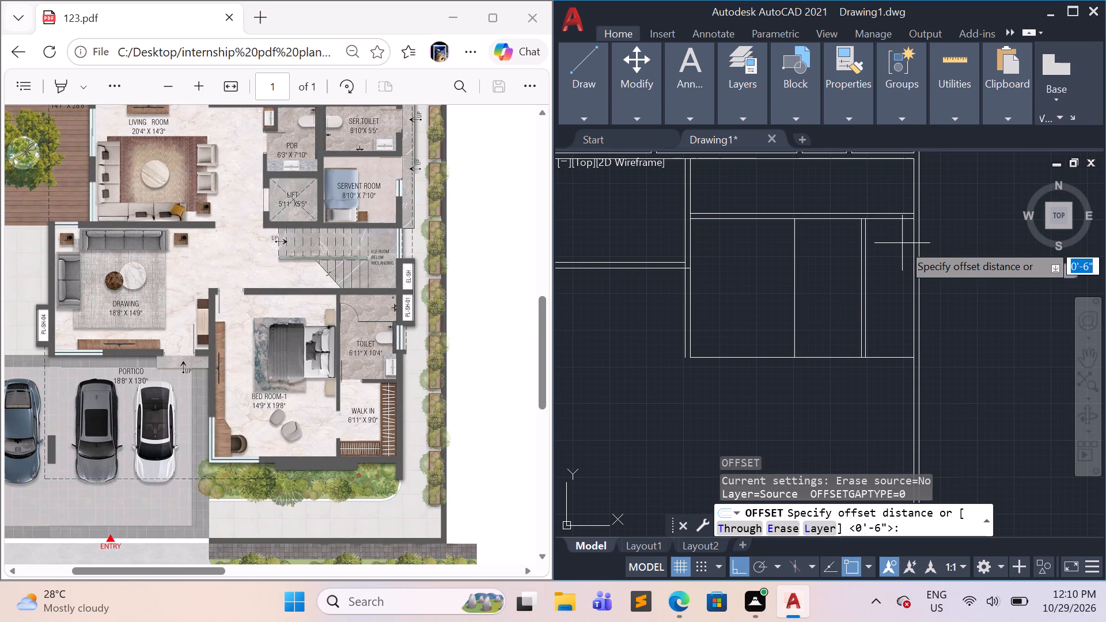
pyautogui.write("10'")
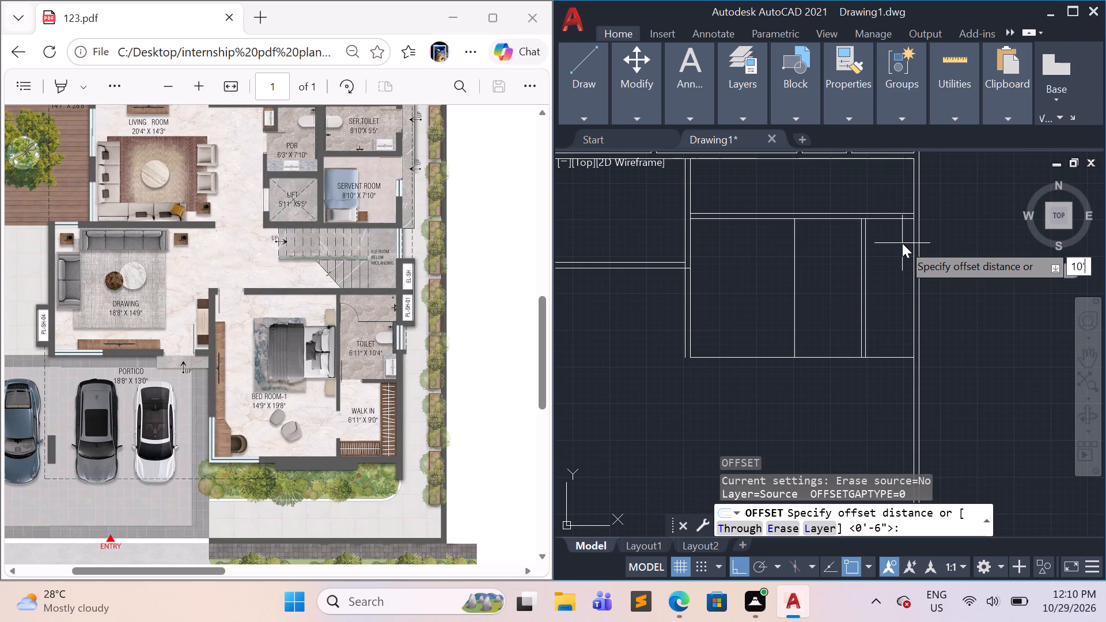
pyautogui.write('4"')
pyautogui.press('Return')
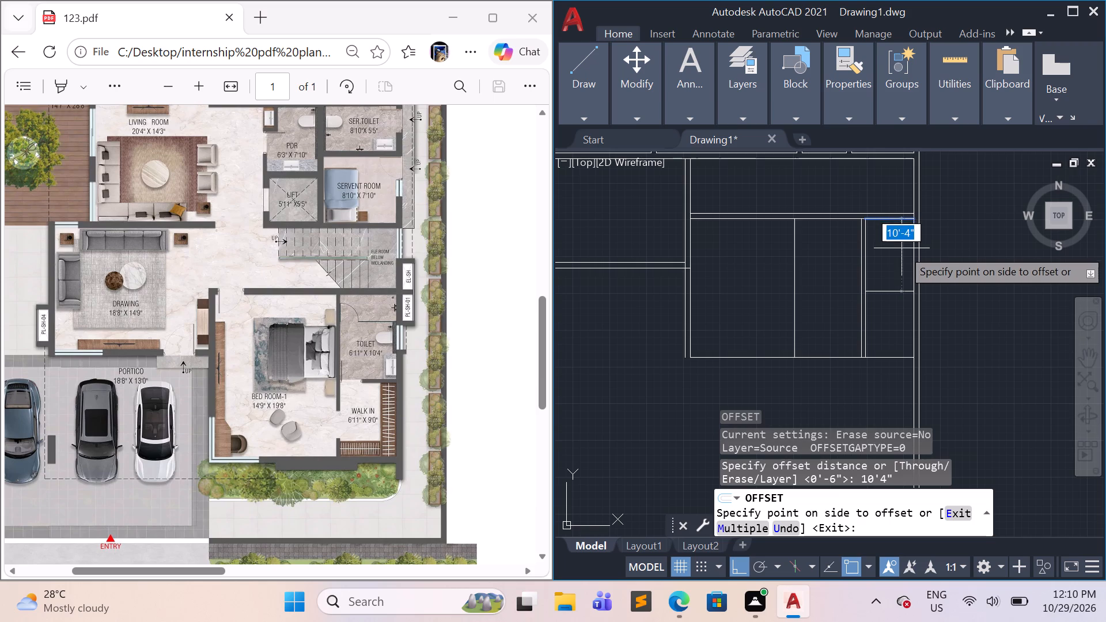
pyautogui.click(902, 248)
pyautogui.press('space')
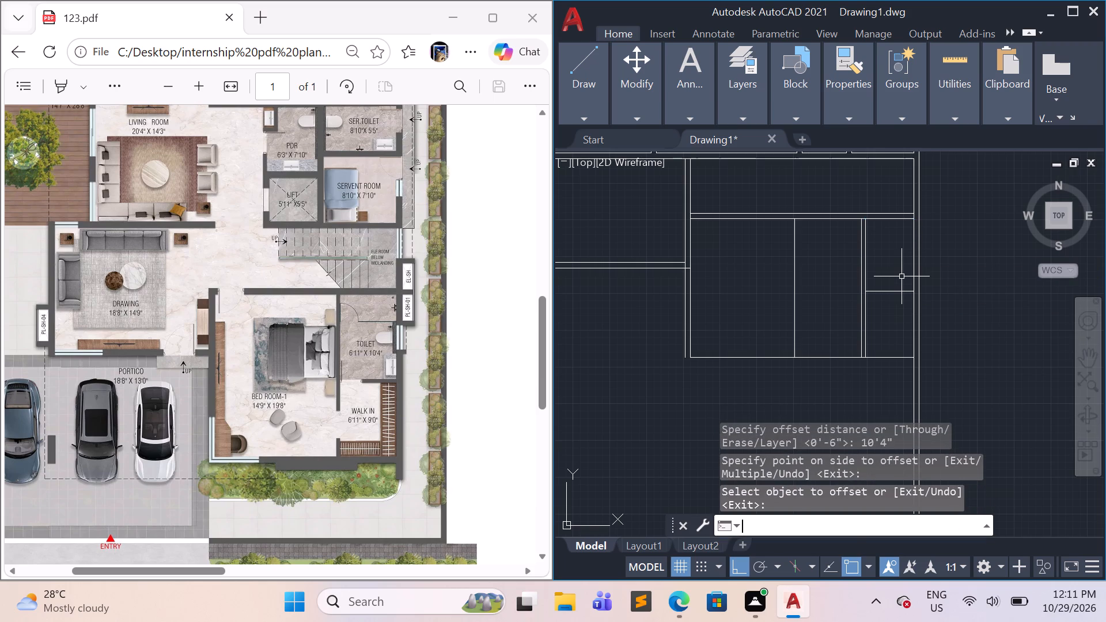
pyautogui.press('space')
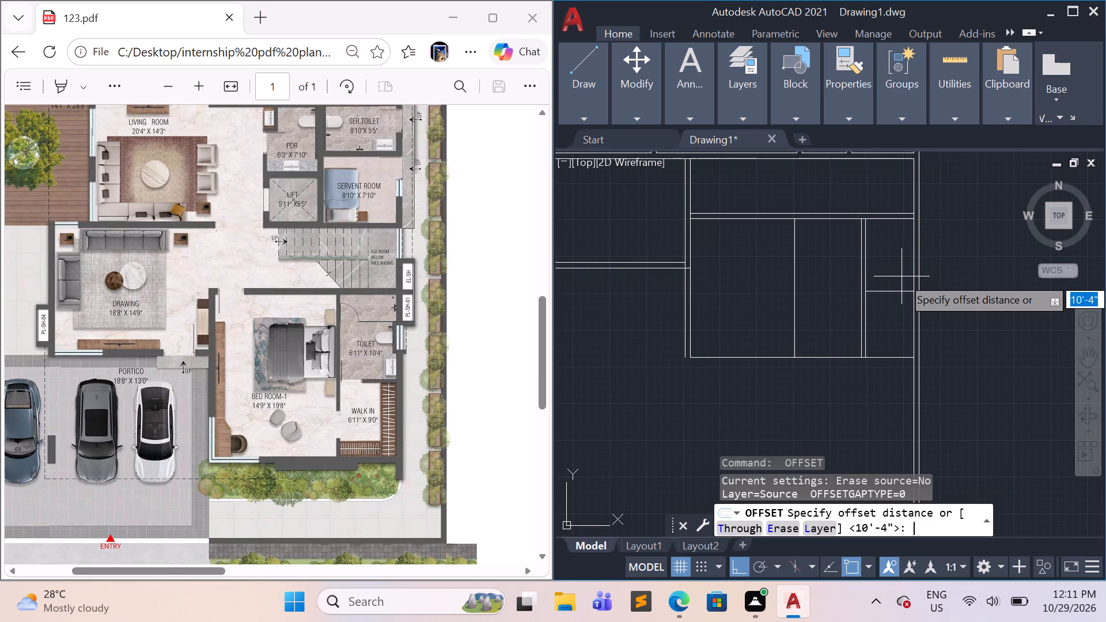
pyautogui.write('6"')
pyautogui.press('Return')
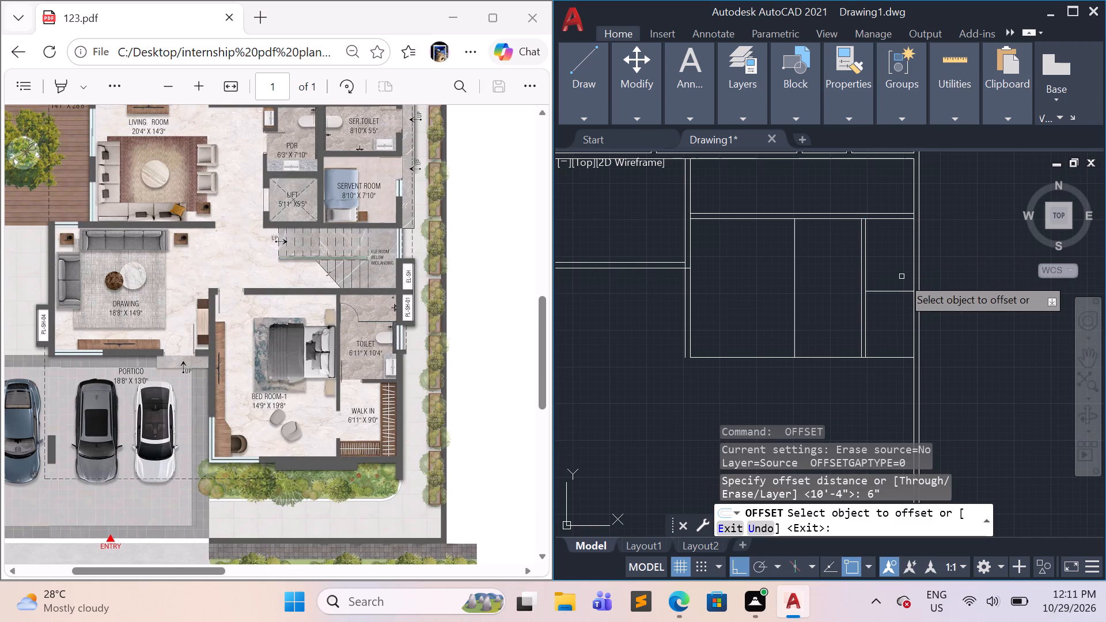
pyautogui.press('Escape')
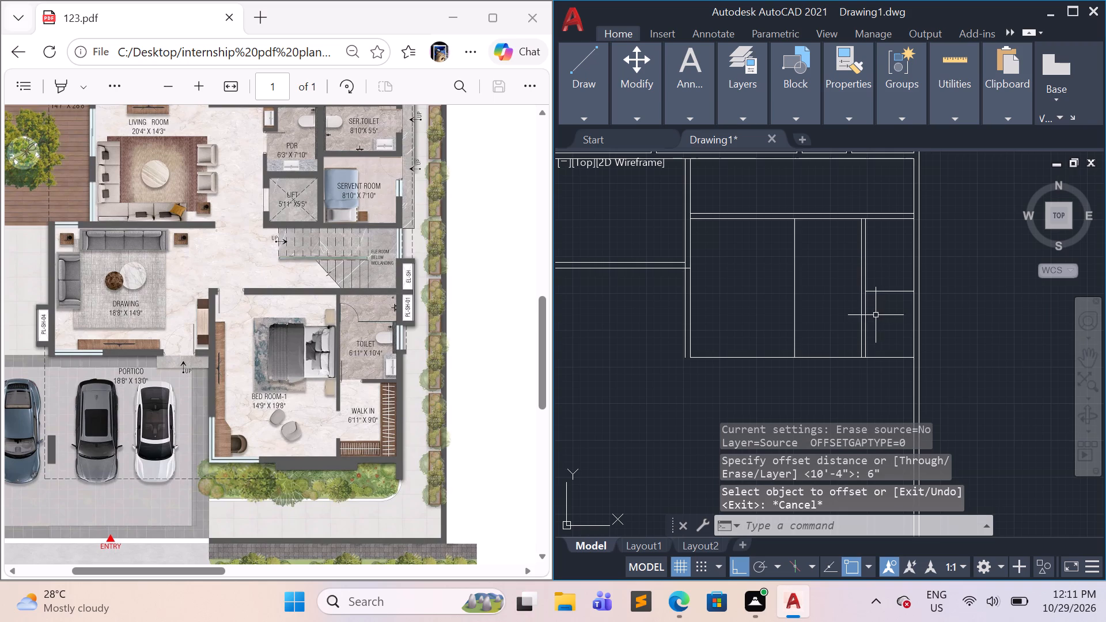
# Copy the toilet's bottom line down to the lower end of the partition wall, along Bed Room-1's bottom edge.
pyautogui.click(894, 291)
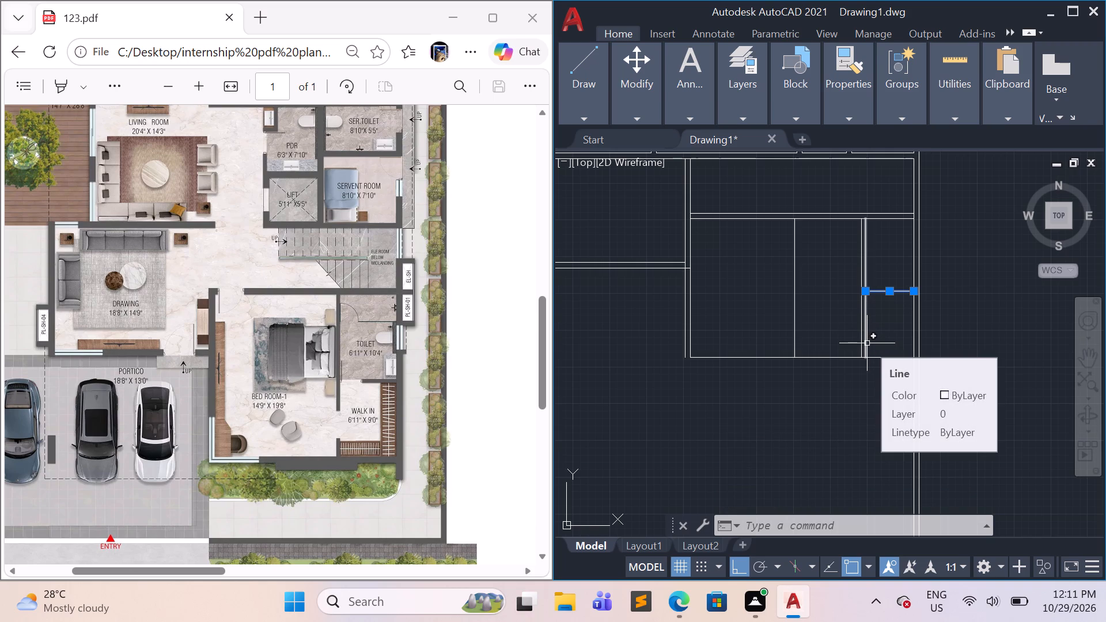
pyautogui.write('co')
pyautogui.press('Return')
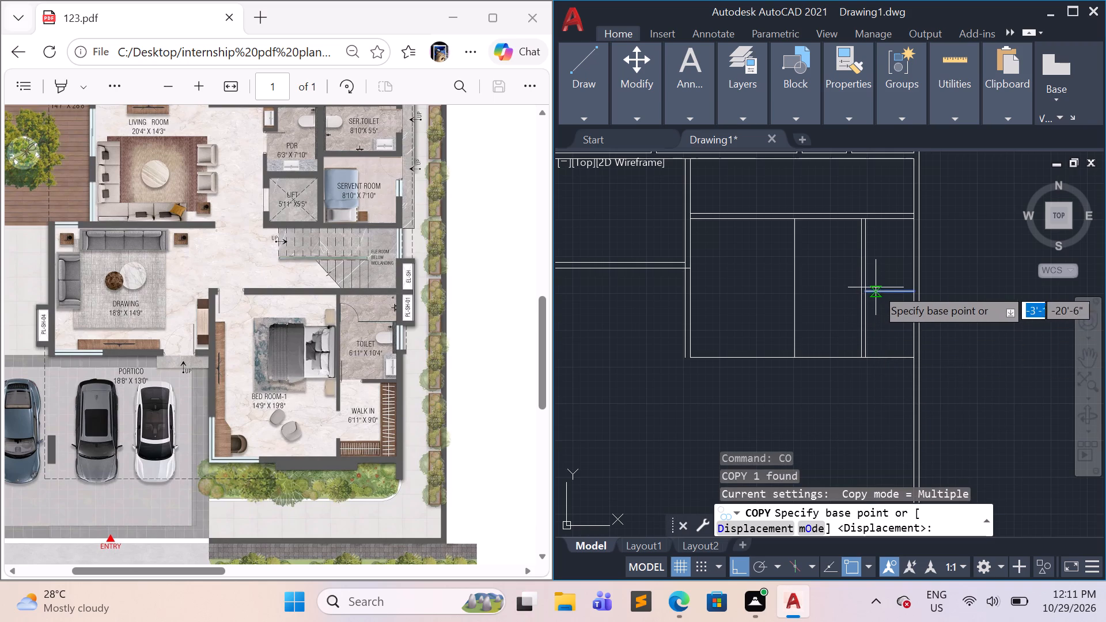
pyautogui.click(863, 295)
pyautogui.click(866, 359)
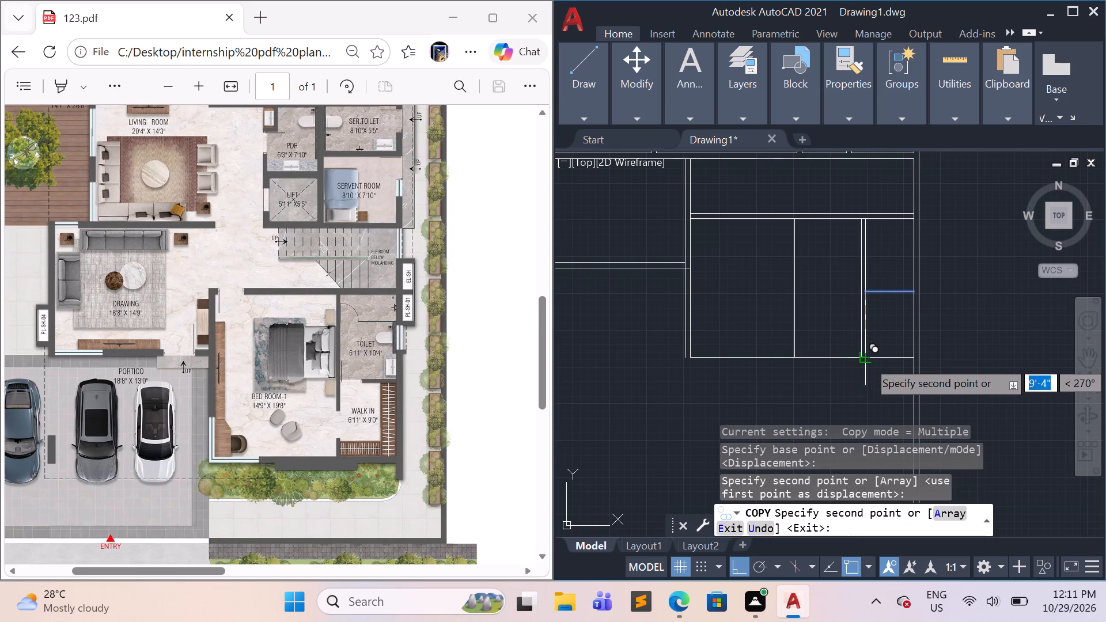
pyautogui.press('Escape')
# Move the copied line sideways so its right end meets the inner line of the outer right wall.
pyautogui.click(884, 356)
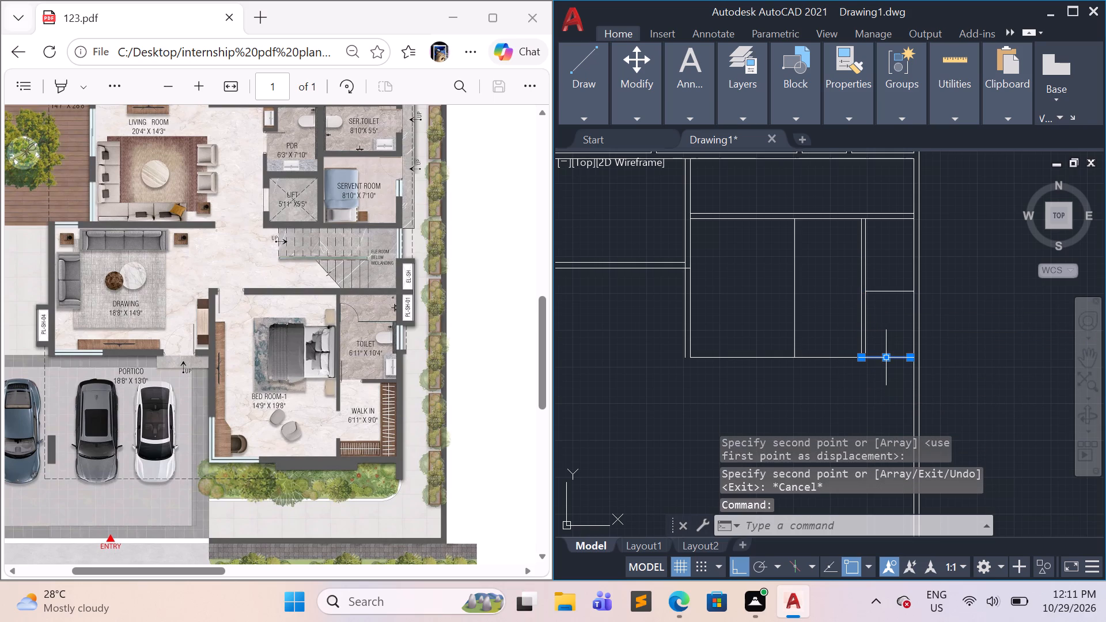
pyautogui.scroll(2, 889, 371)
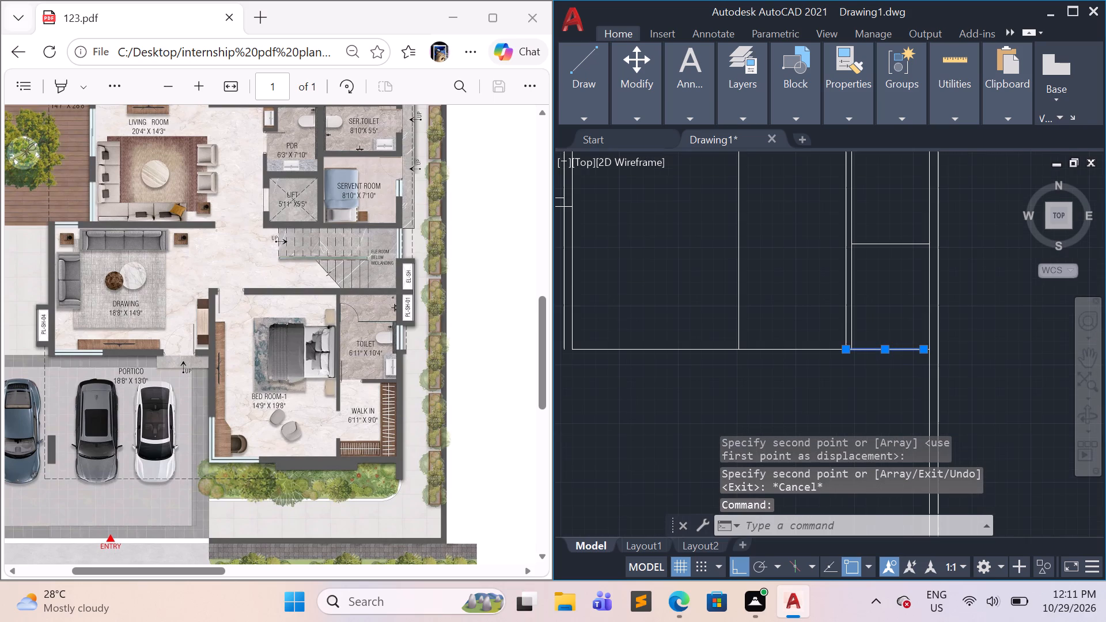
pyautogui.press('Escape')
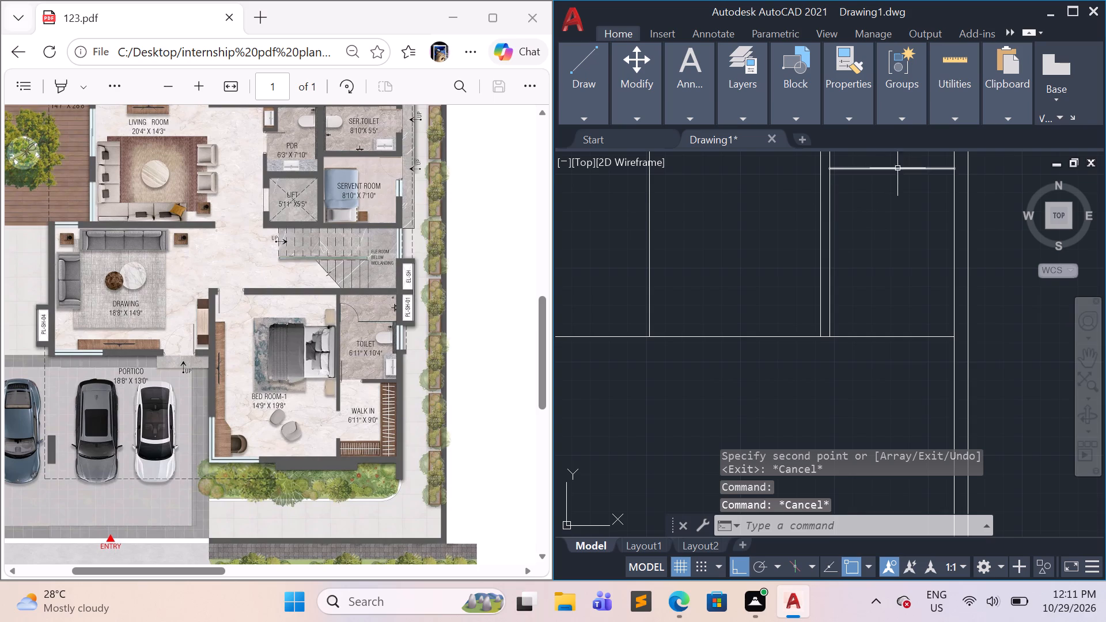
pyautogui.click(887, 337)
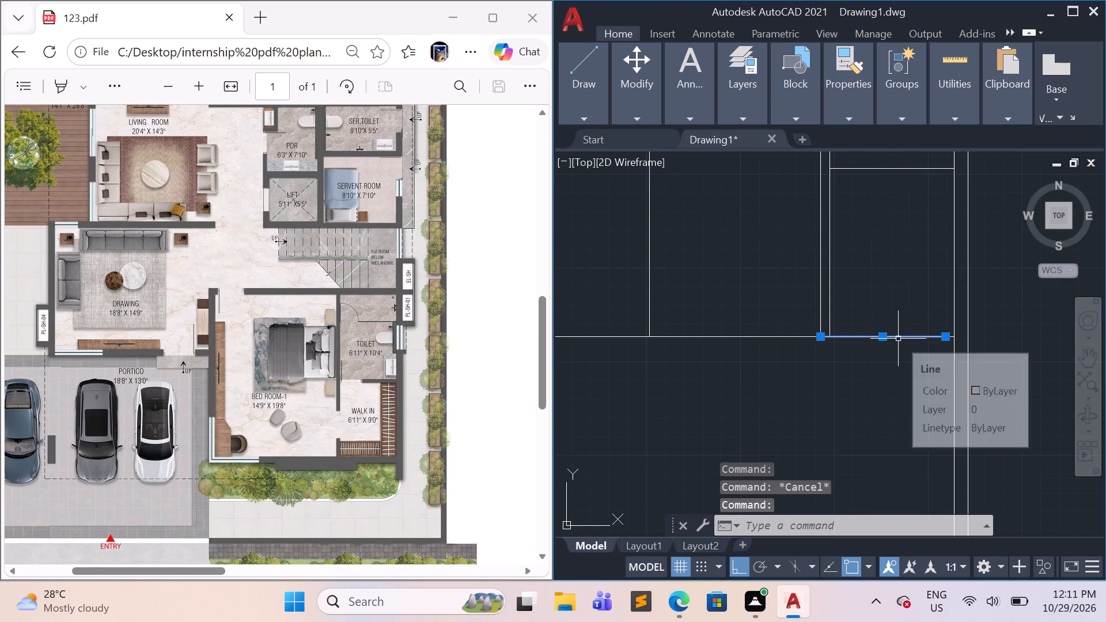
pyautogui.press('m')
pyautogui.press('Return')
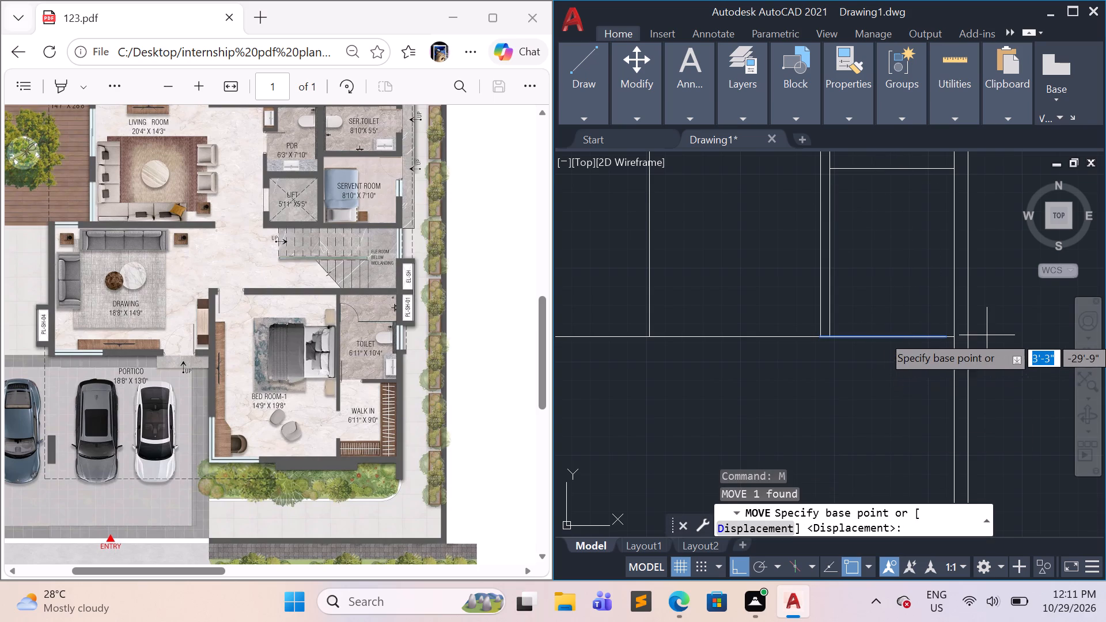
pyautogui.click(944, 337)
pyautogui.click(955, 336)
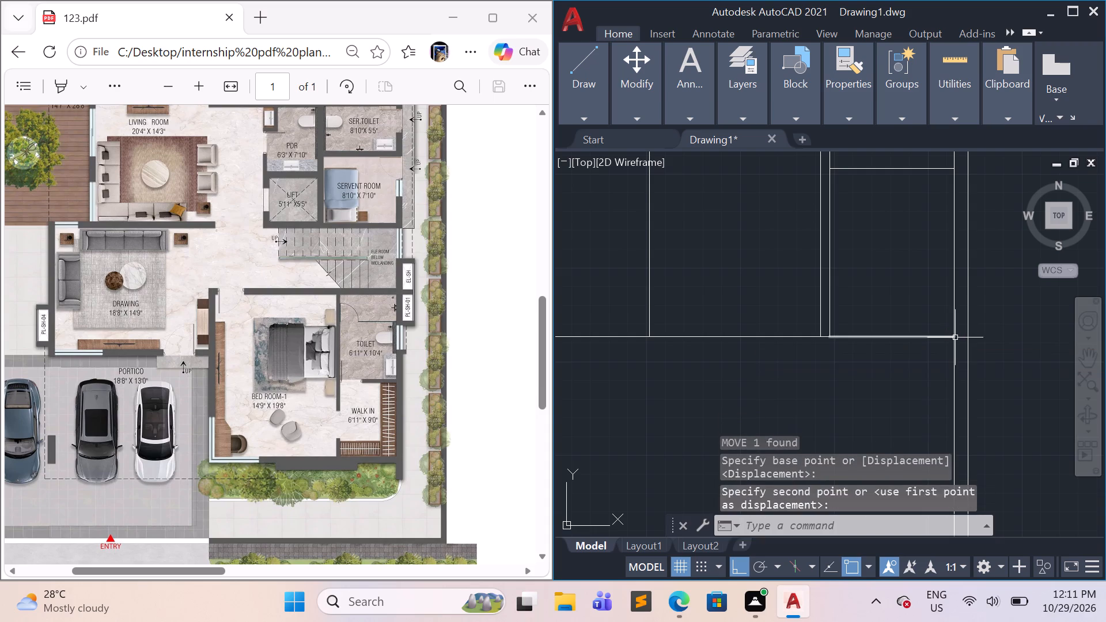
pyautogui.press('Escape')
# Offset the walk-in's bottom line 9' upward to set the walk-in's length.
pyautogui.click(926, 336)
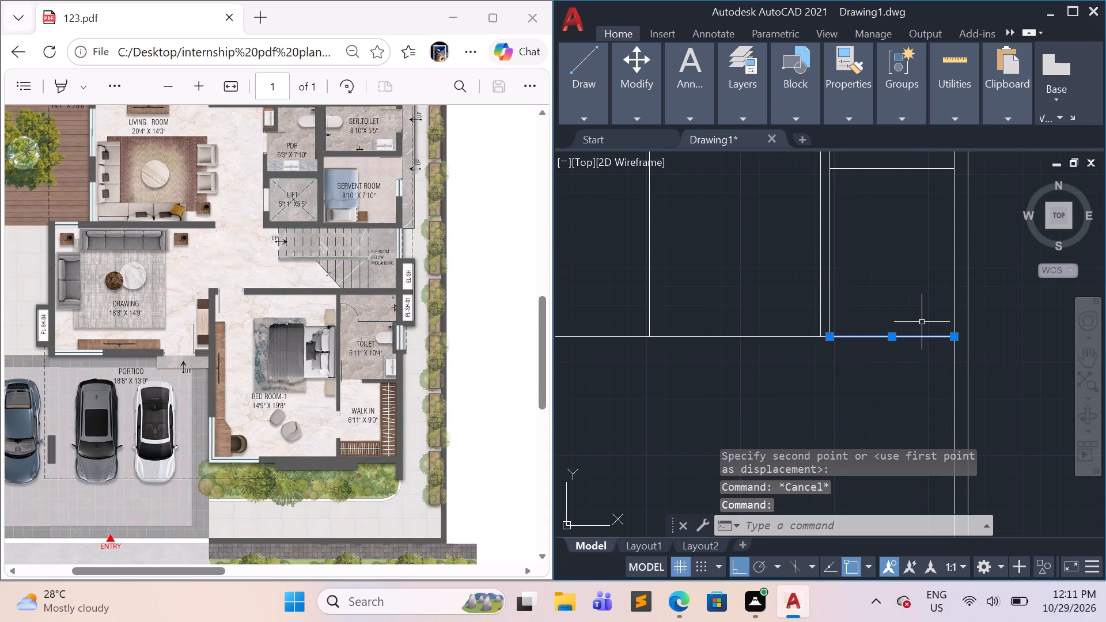
pyautogui.press('o')
pyautogui.press('Return')
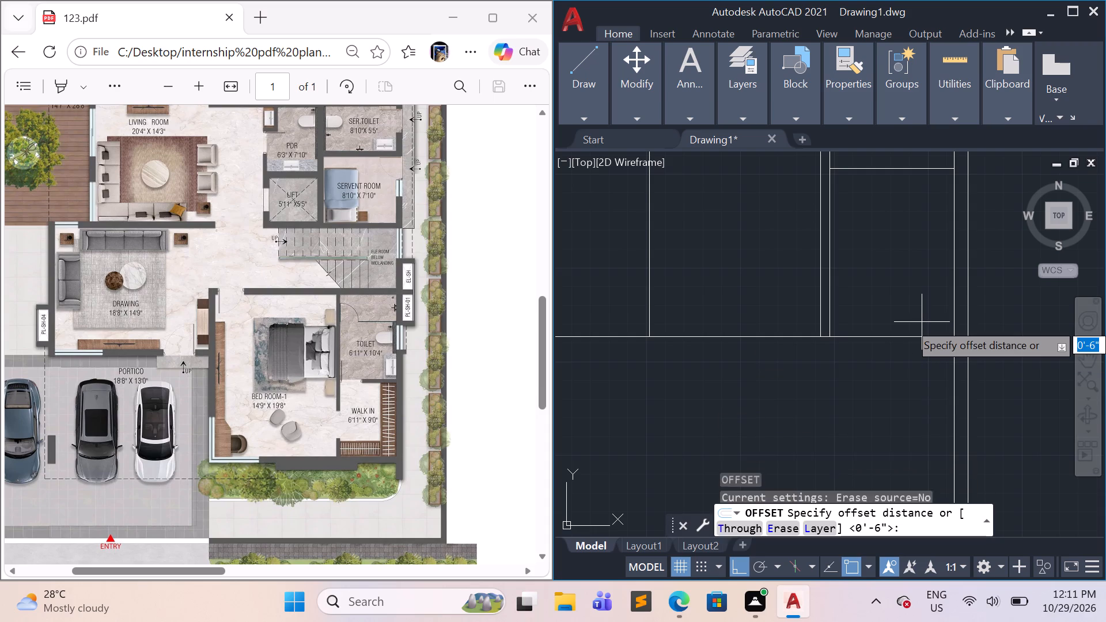
pyautogui.press('9')
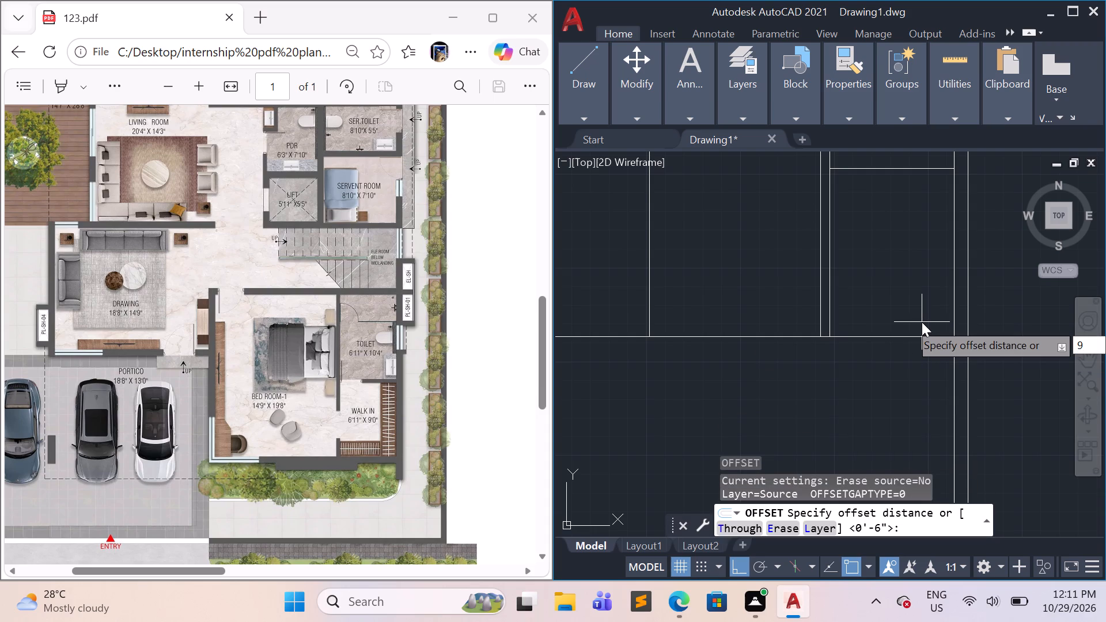
pyautogui.press("'")
pyautogui.press('Return')
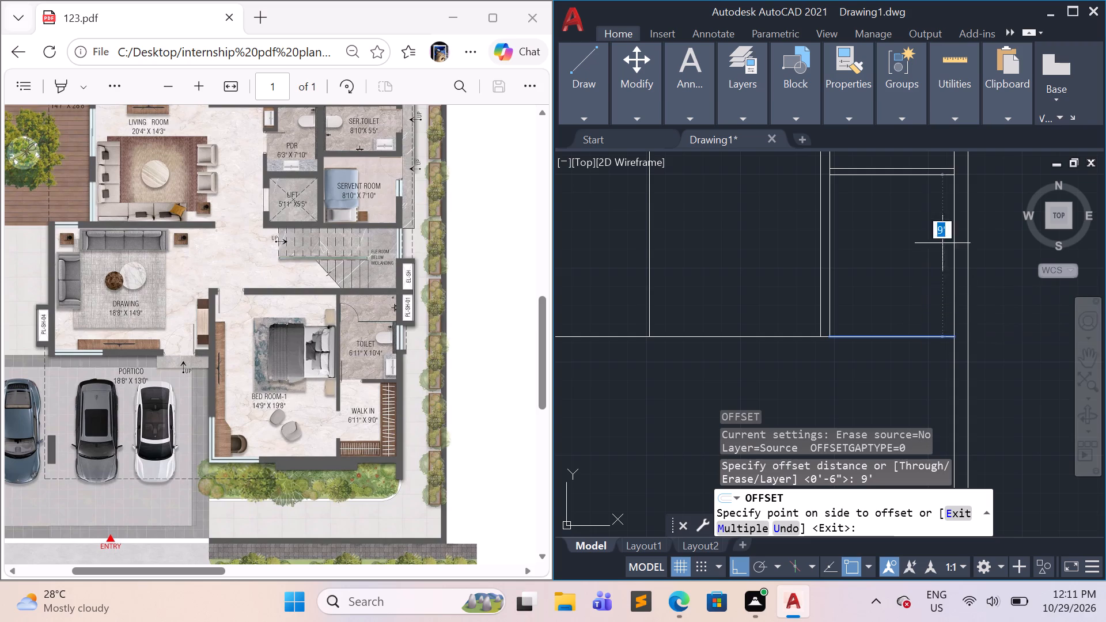
pyautogui.click(919, 213)
pyautogui.scroll(-2, 912, 245)
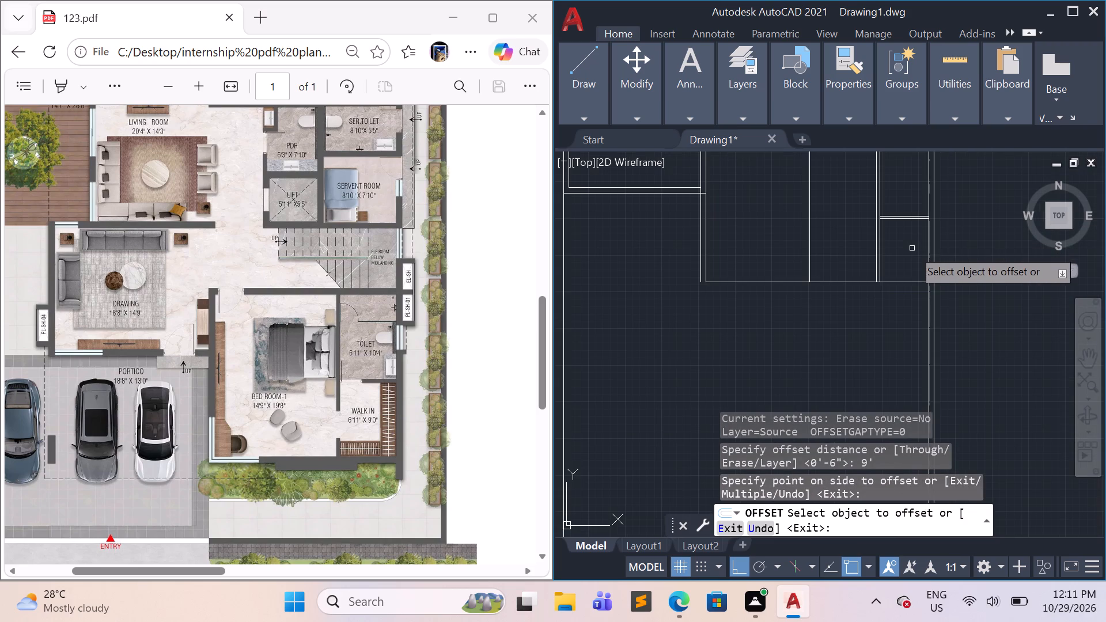
pyautogui.scroll(2, 910, 228)
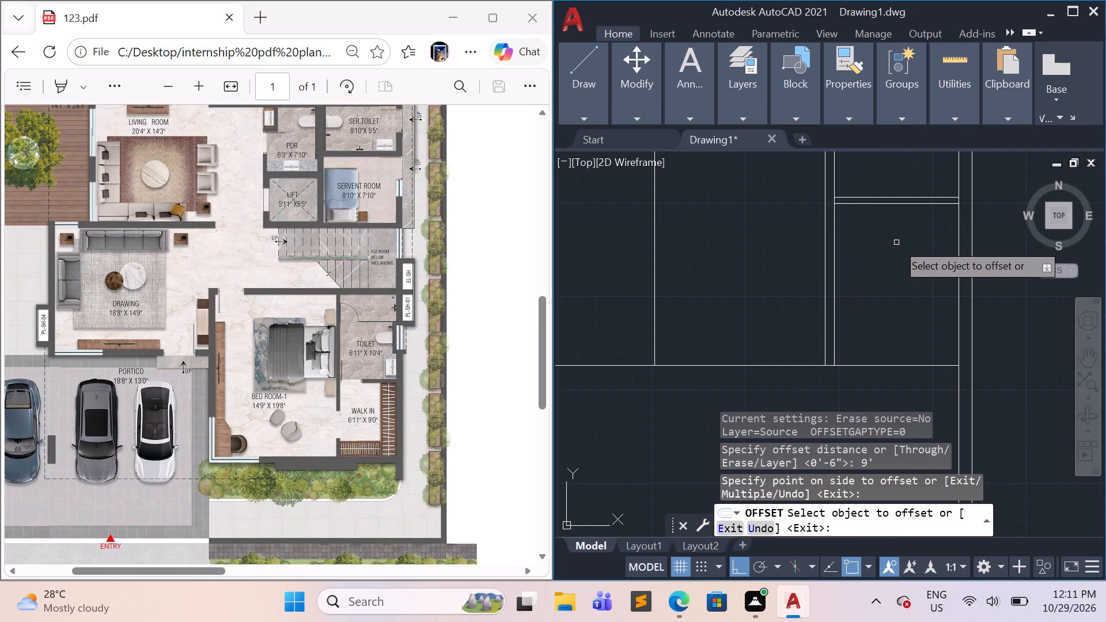
pyautogui.scroll(1, 877, 252)
pyautogui.moveTo(877, 242); pyautogui.dragTo(829, 418, button='middle')
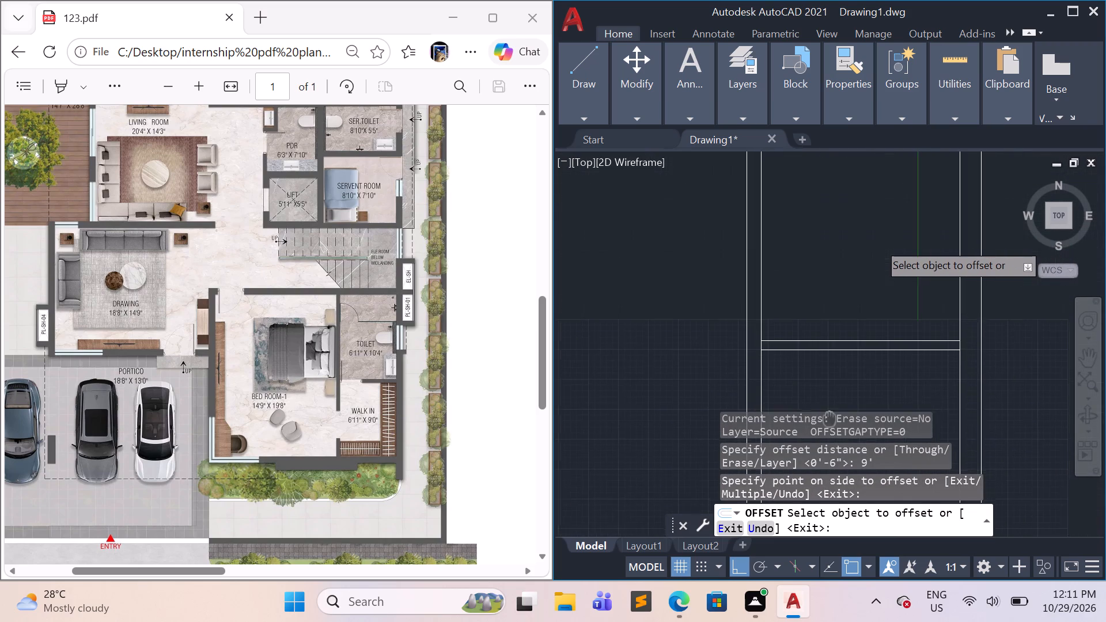
pyautogui.moveTo(829, 418); pyautogui.dragTo(829, 419, button='middle')
pyautogui.scroll(1, 832, 389)
pyautogui.press('Escape')
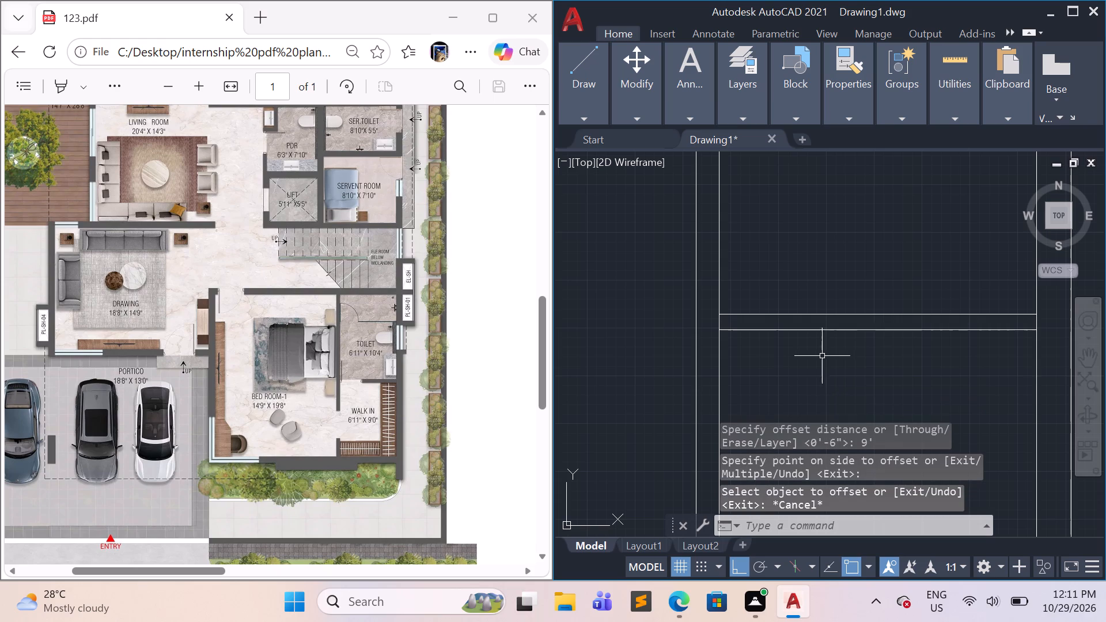
# Measure the gap between the toilet's bottom line and the walk-in's top line with a linear dimension.
pyautogui.write('dli')
pyautogui.press('Return')
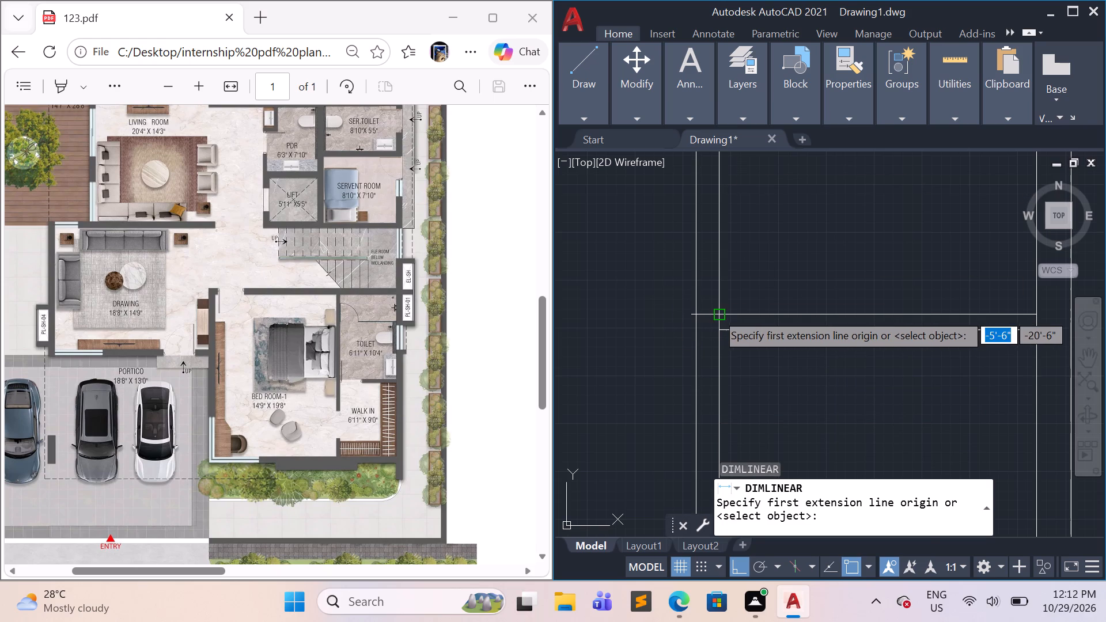
pyautogui.click(717, 312)
pyautogui.click(716, 333)
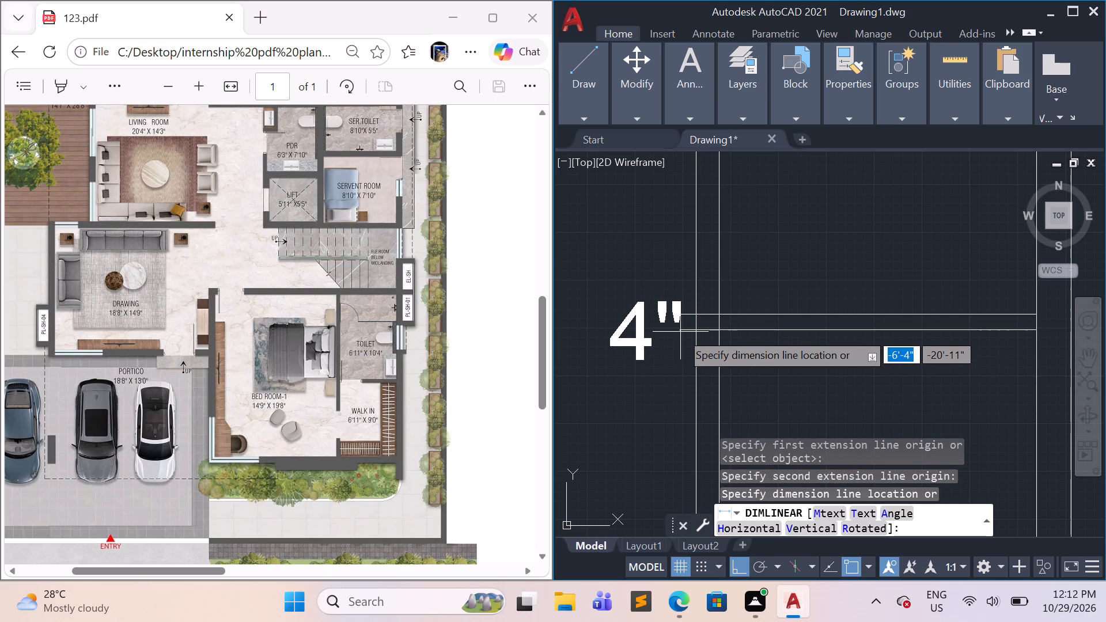
pyautogui.press('Escape')
# Offset the right line of the partition beside the toilet and walk-in 4" to the left.
pyautogui.scroll(-1, 719, 349)
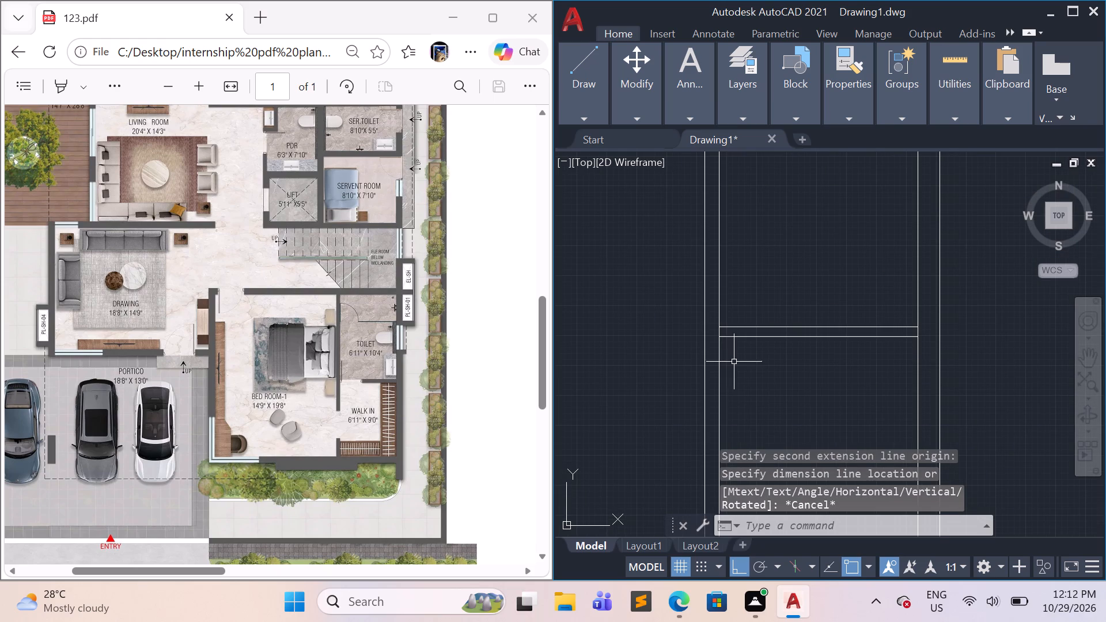
pyautogui.click(717, 367)
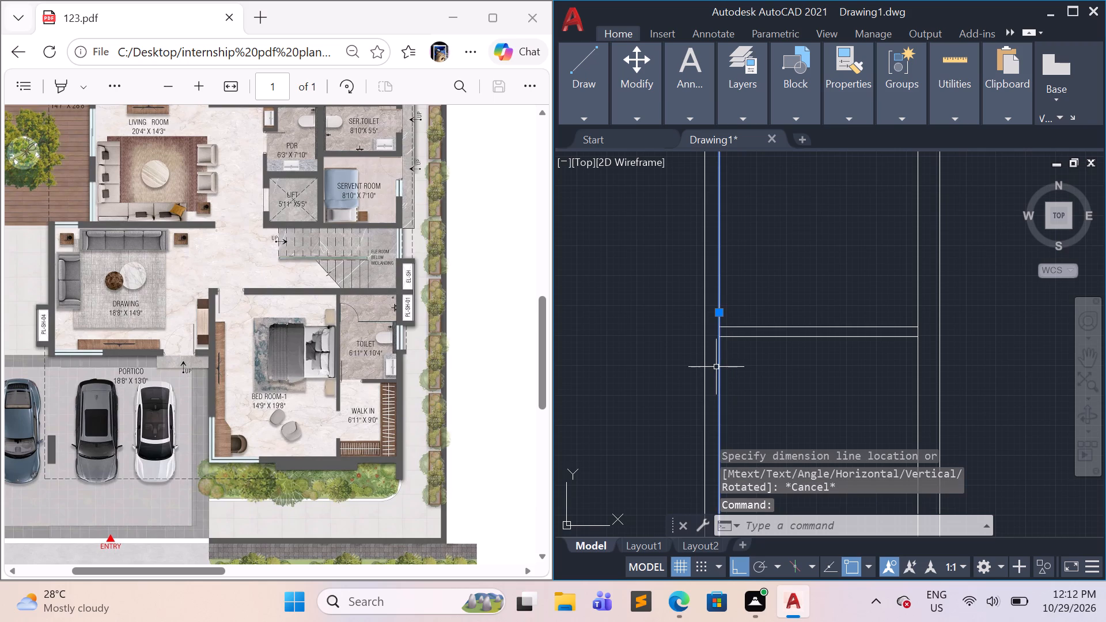
pyautogui.press('o')
pyautogui.press('Return')
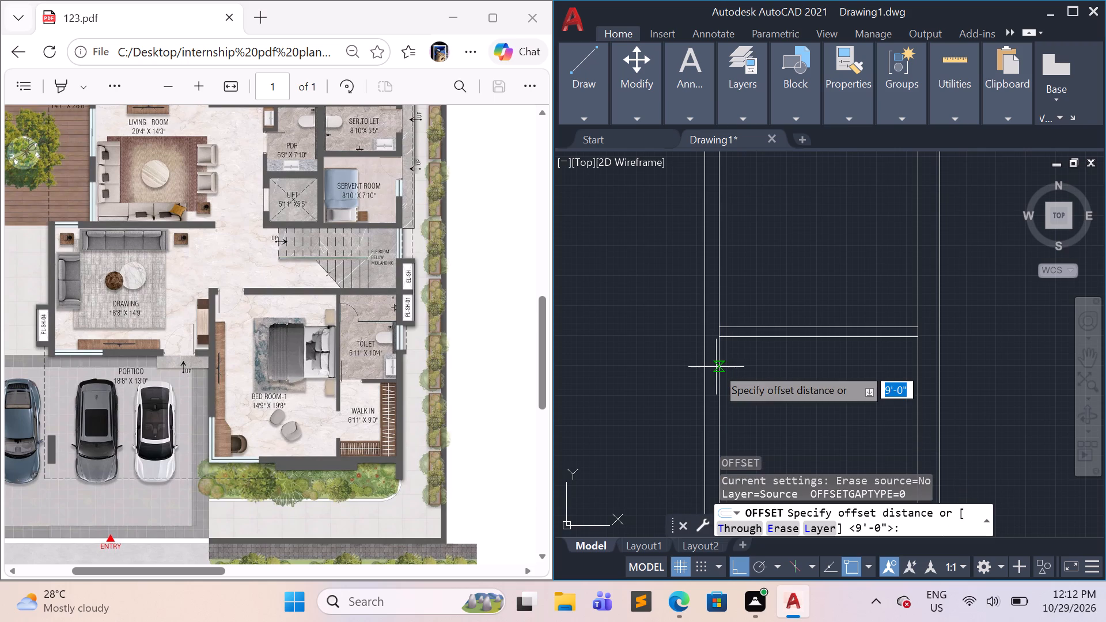
pyautogui.press('4')
pyautogui.hotkey('shift', '"')
pyautogui.press('Return')
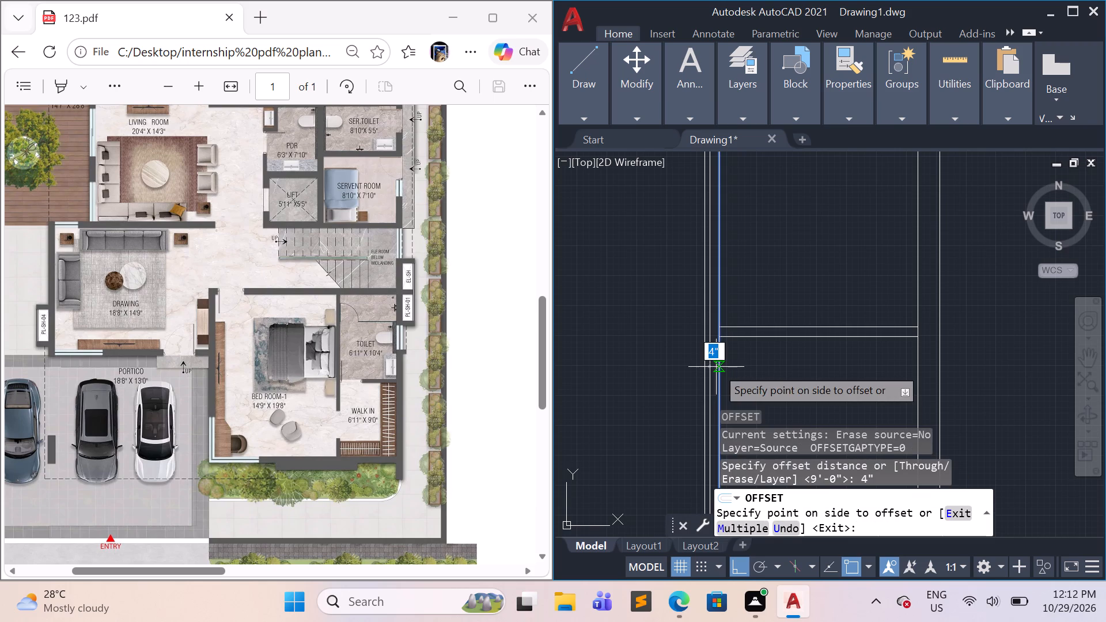
pyautogui.click(688, 359)
pyautogui.press('Escape')
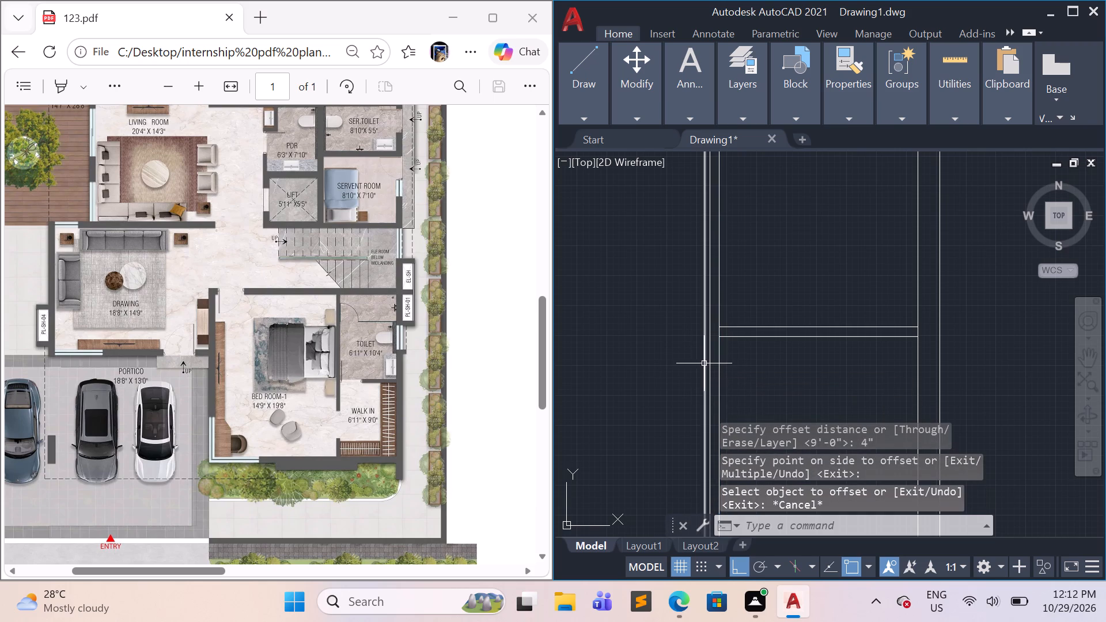
# Erase the partition's outermost left line, leaving the 4" wall between Bed Room-1 and the toilet.
pyautogui.click(704, 361)
pyautogui.press('e')
pyautogui.press('Return')
pyautogui.scroll(-2, 704, 361)
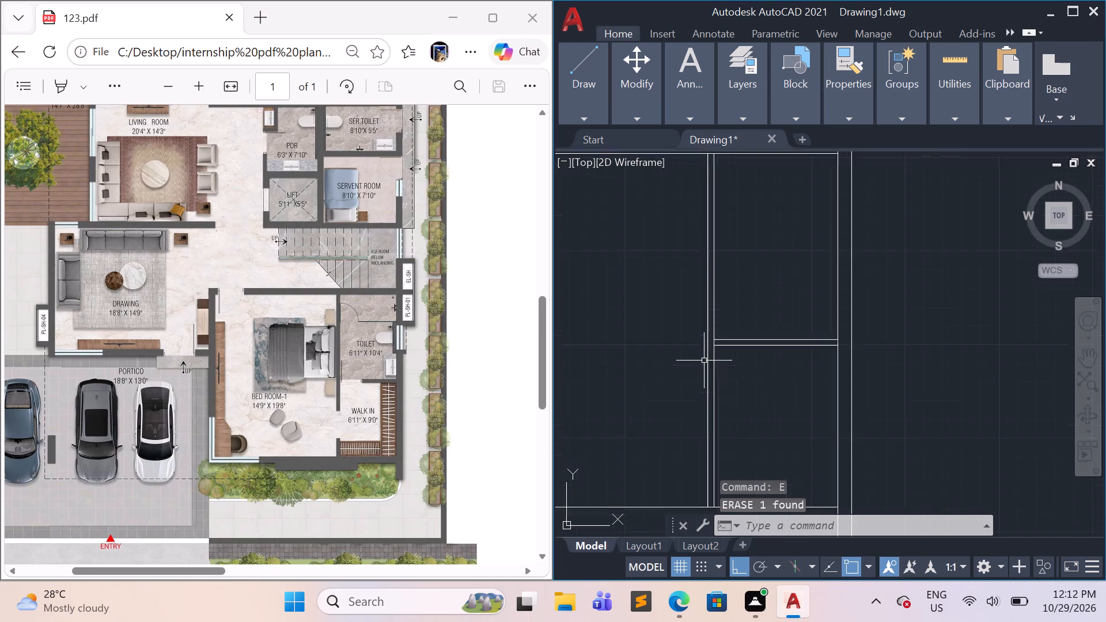
# Erase the leftover vertical line crossing the middle of Bed Room-1.
pyautogui.scroll(-2, 704, 361)
pyautogui.scroll(3, 698, 352)
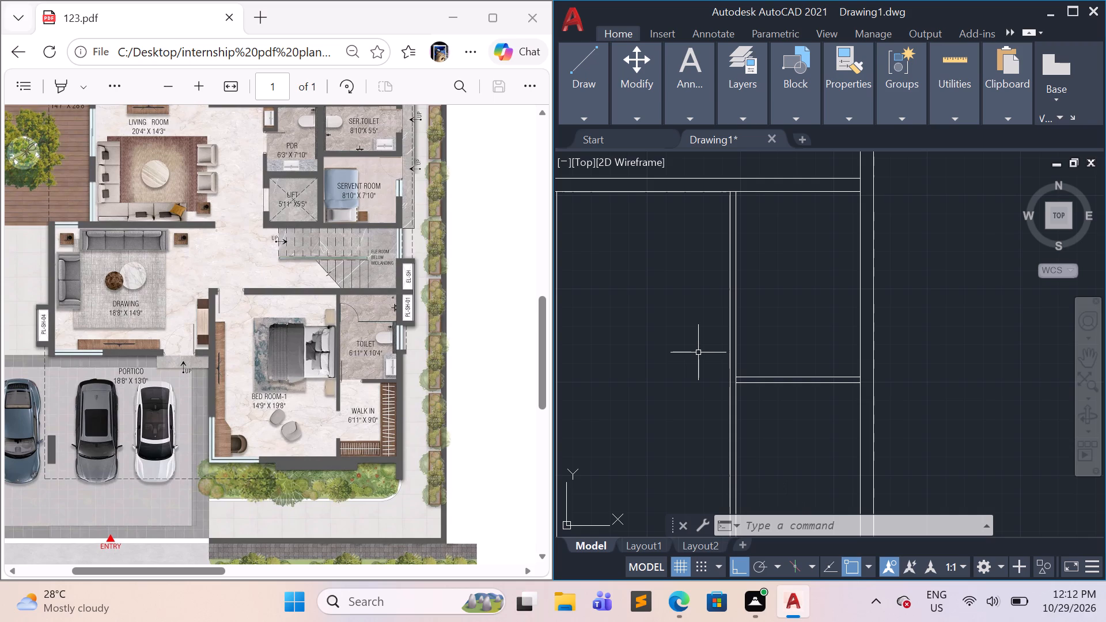
pyautogui.scroll(-3, 724, 339)
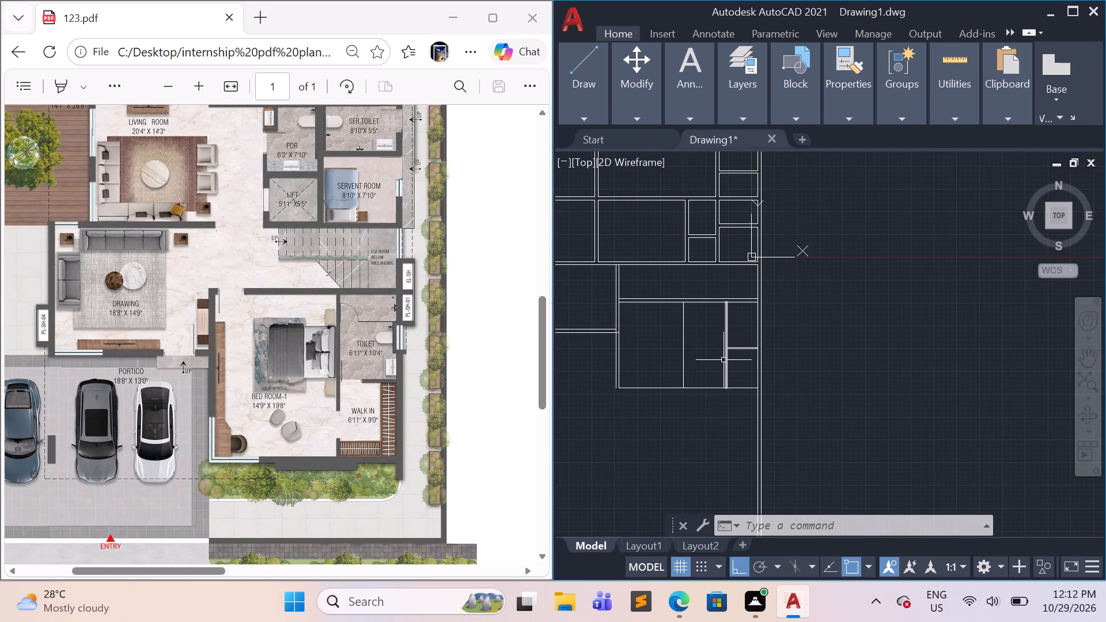
pyautogui.scroll(2, 692, 411)
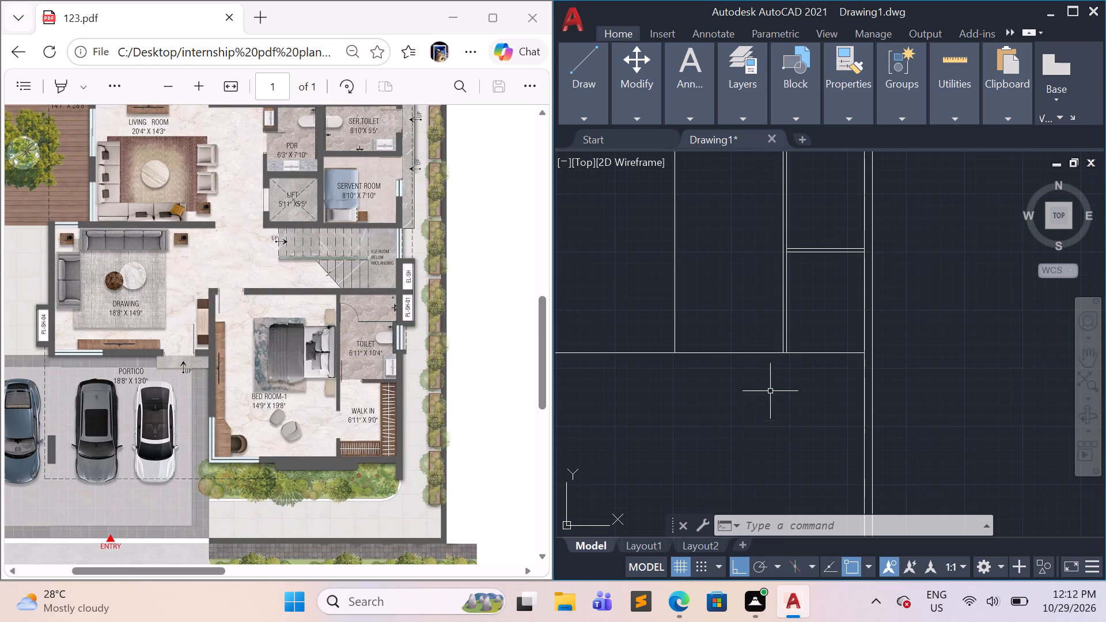
pyautogui.scroll(-2, 769, 411)
pyautogui.scroll(1, 726, 416)
pyautogui.moveTo(682, 436); pyautogui.dragTo(754, 441, button='middle')
pyautogui.scroll(1, 792, 423)
pyautogui.moveTo(794, 458); pyautogui.dragTo(793, 484, button='middle')
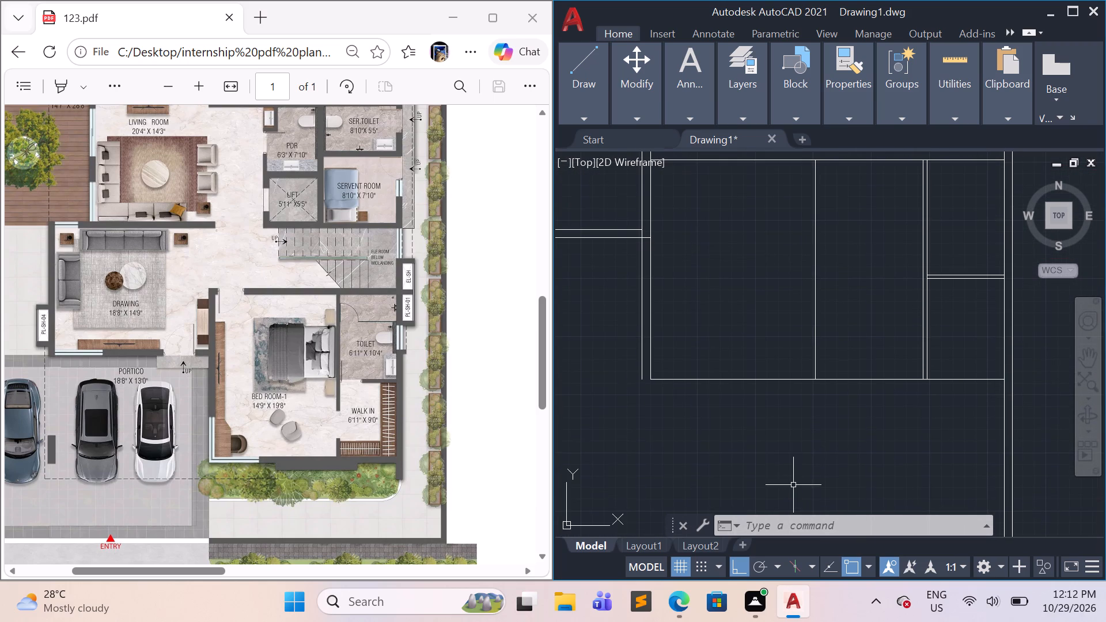
pyautogui.moveTo(798, 460); pyautogui.dragTo(793, 491, button='middle')
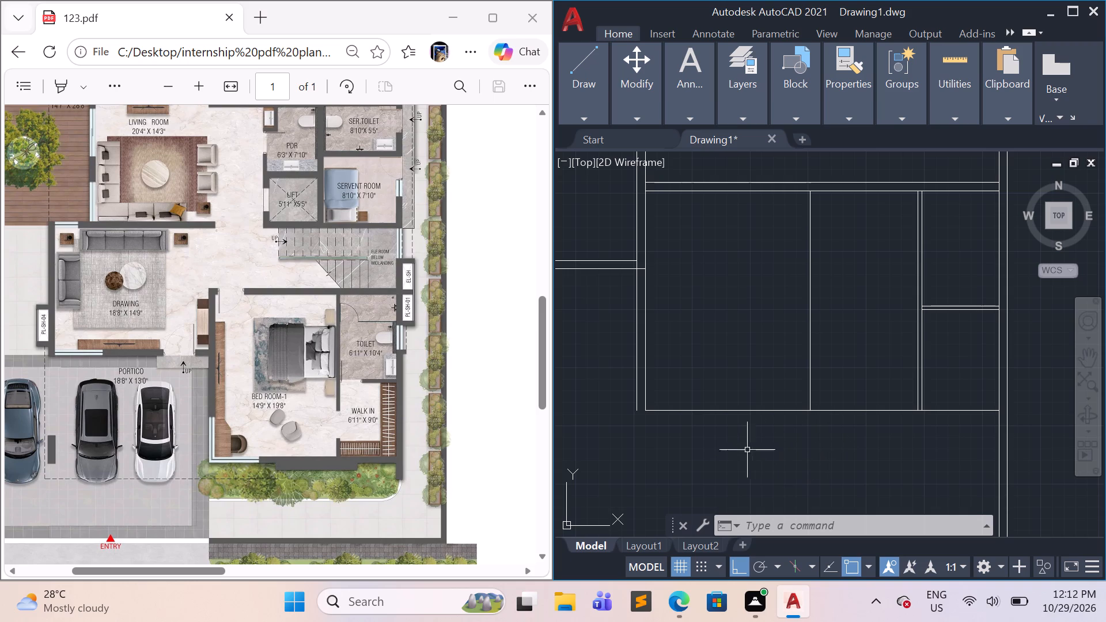
pyautogui.click(812, 309)
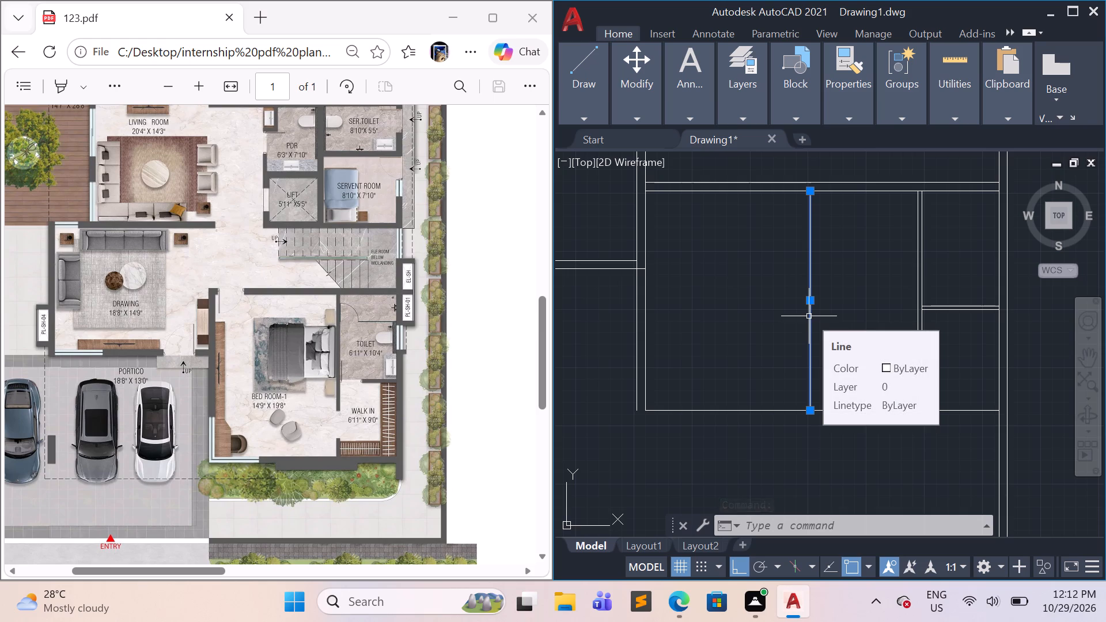
pyautogui.press('e')
pyautogui.press('Return')
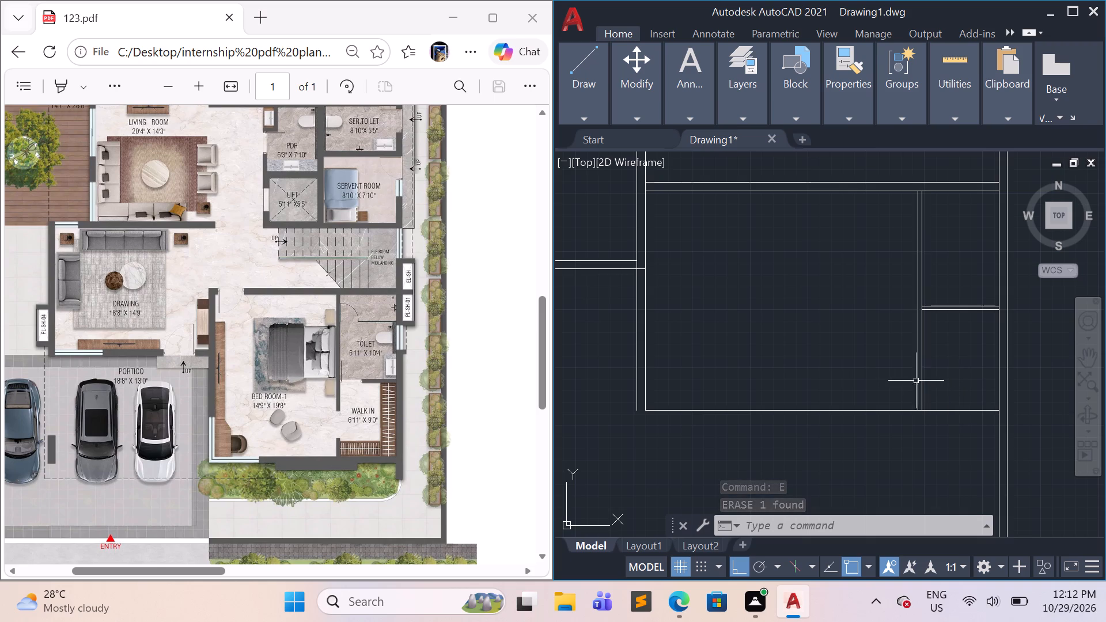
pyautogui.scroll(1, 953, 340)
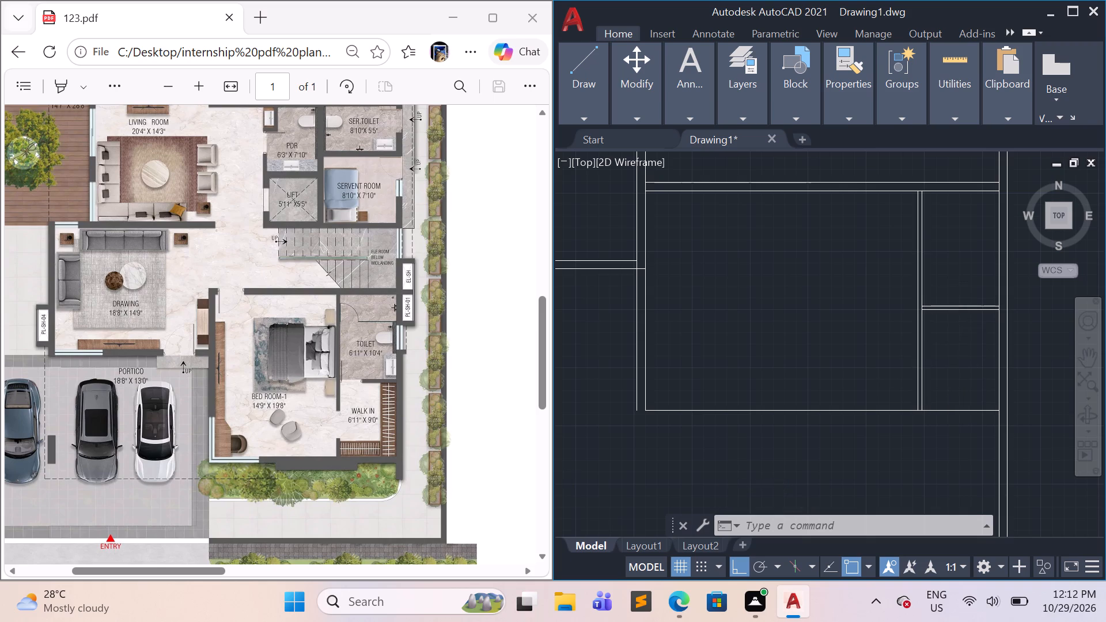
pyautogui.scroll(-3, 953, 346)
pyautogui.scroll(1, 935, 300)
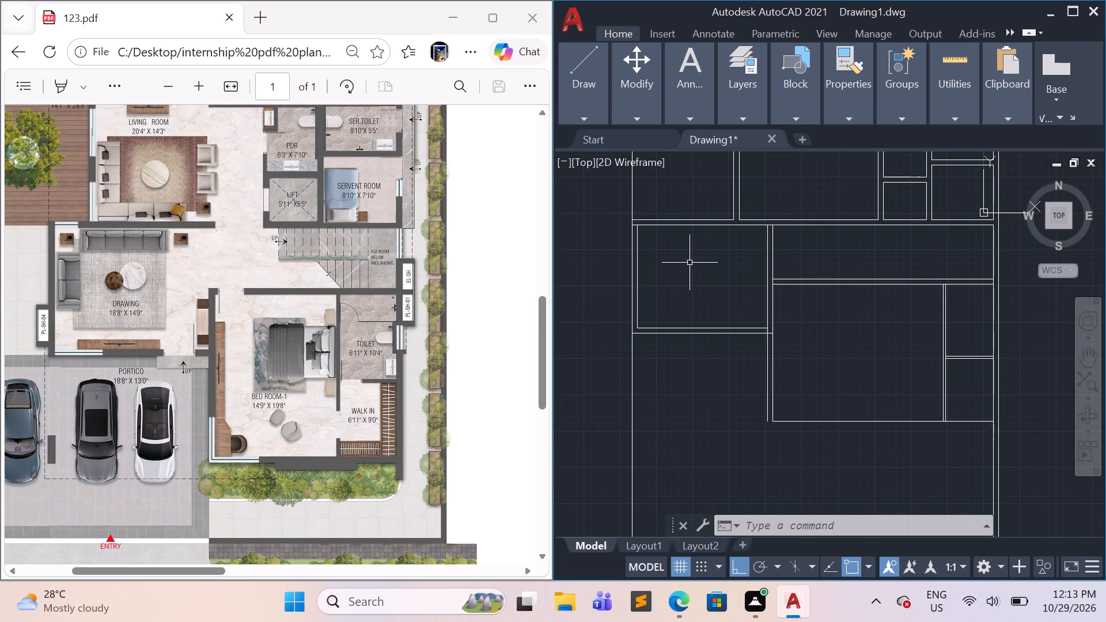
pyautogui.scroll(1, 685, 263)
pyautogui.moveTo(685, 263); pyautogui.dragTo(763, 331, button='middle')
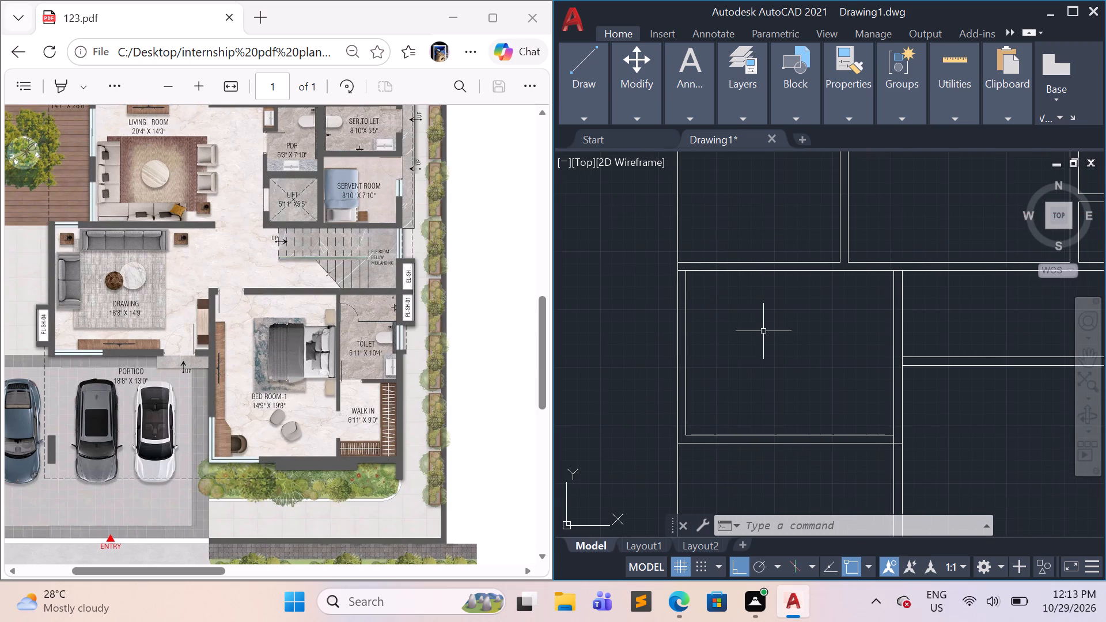
# Trim the stray line pieces at the top-left and top-right wall corners of the Drawing room.
pyautogui.scroll(1, 763, 331)
pyautogui.write('tr')
pyautogui.press('Return')
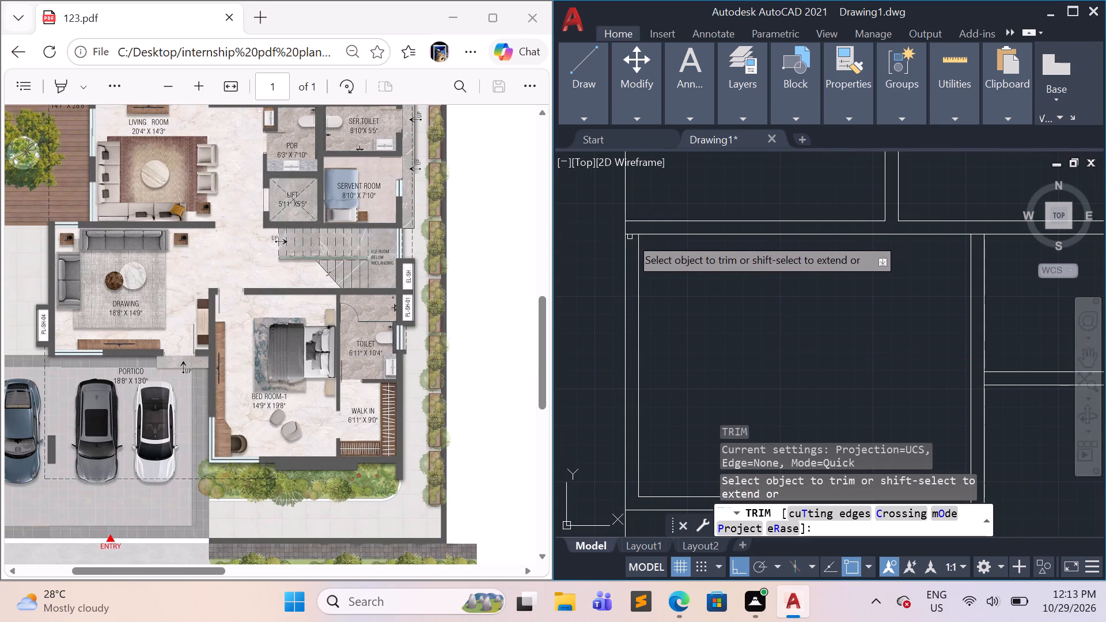
pyautogui.click(631, 234)
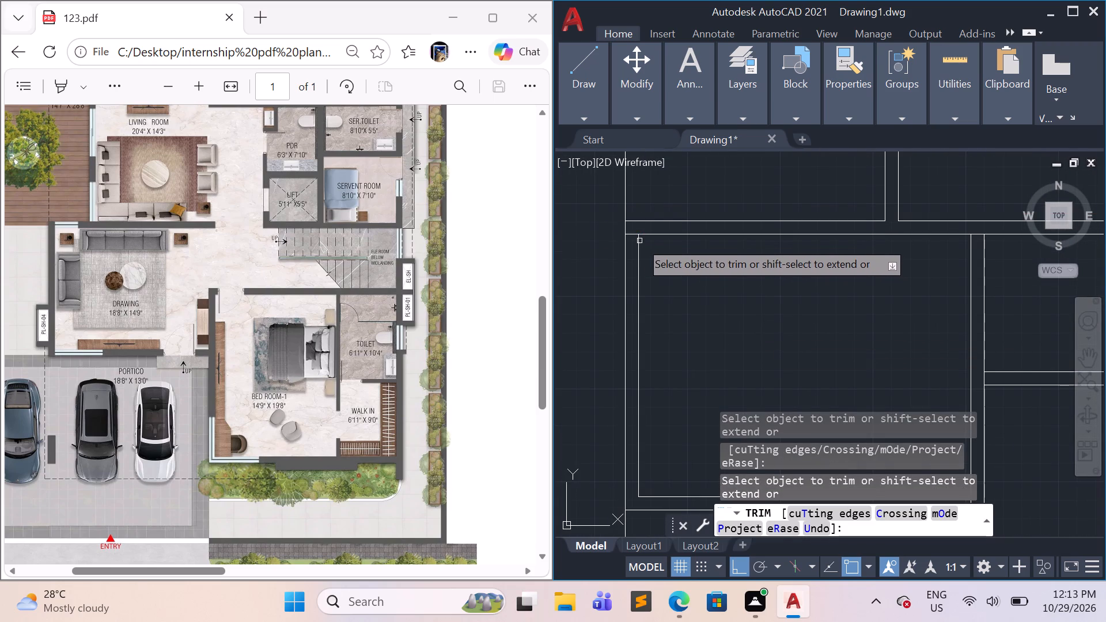
pyautogui.scroll(3, 630, 235)
pyautogui.moveTo(638, 219); pyautogui.dragTo(641, 260)
pyautogui.scroll(-6, 639, 261)
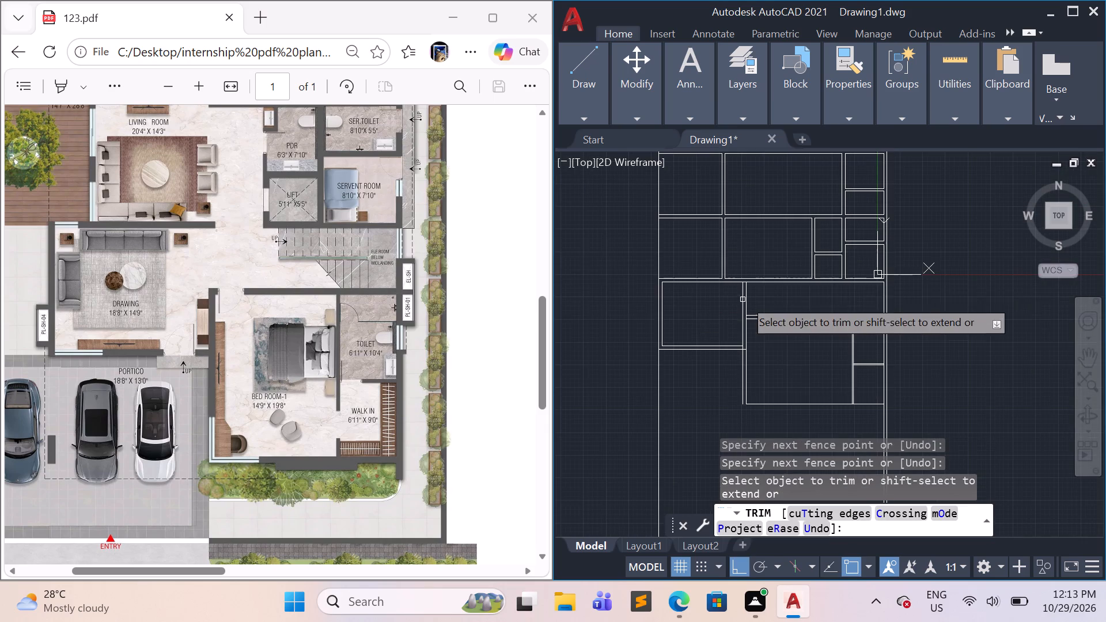
pyautogui.scroll(5, 748, 286)
pyautogui.moveTo(715, 244); pyautogui.dragTo(717, 297)
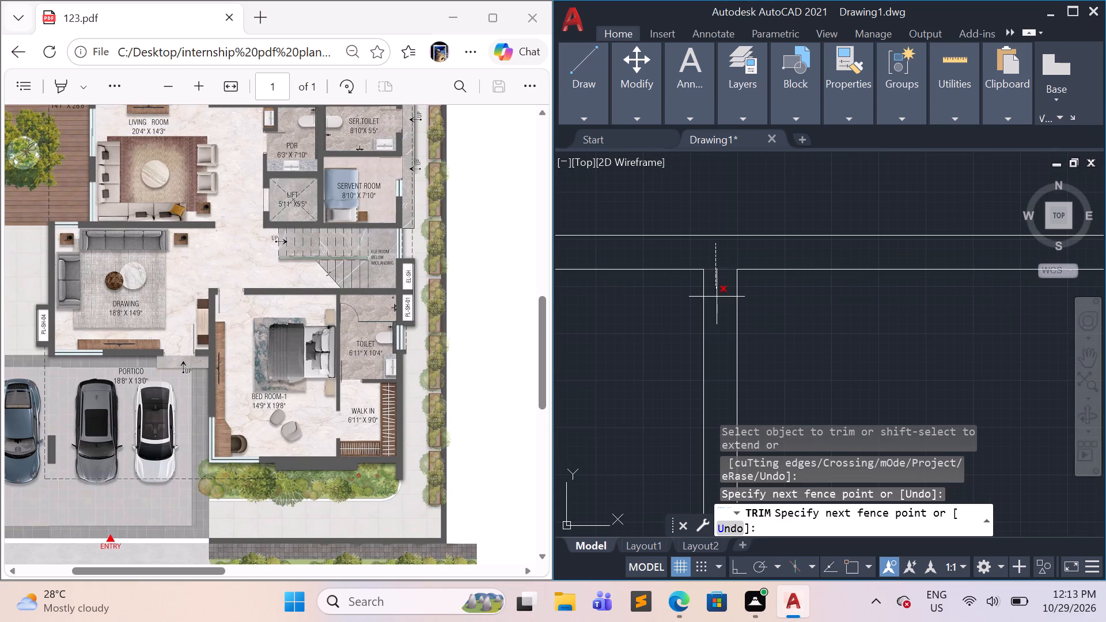
pyautogui.moveTo(717, 297); pyautogui.dragTo(717, 298)
pyautogui.scroll(-6, 742, 289)
pyautogui.scroll(5, 831, 309)
pyautogui.scroll(-4, 846, 294)
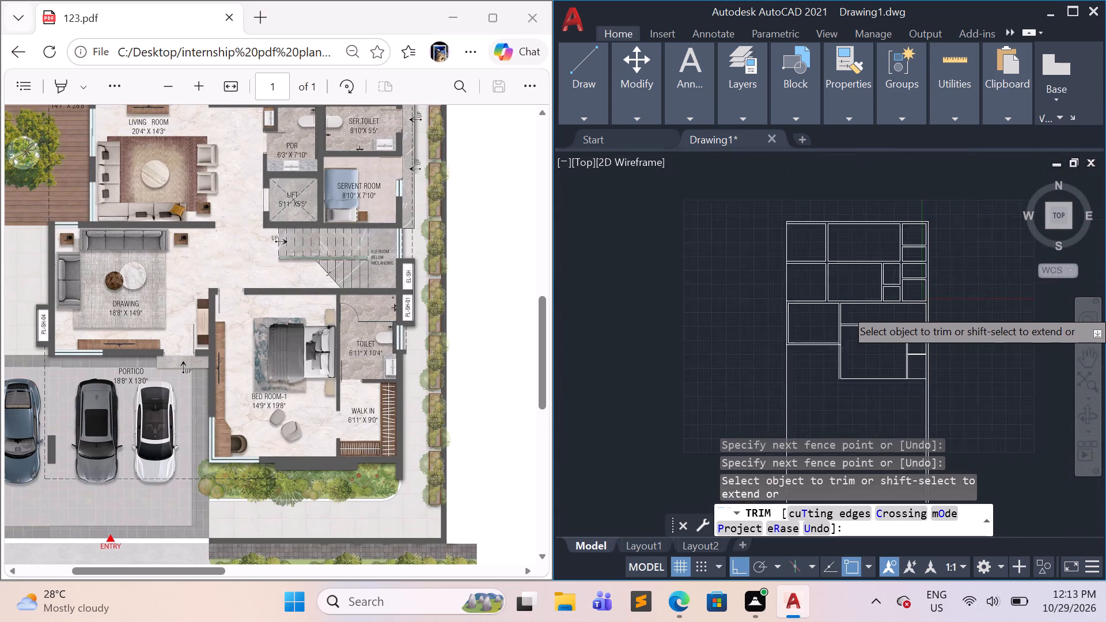
# Trim the lines crossing the wall above Bed Room-1 at its right end, toilet partition junction and left end.
pyautogui.scroll(-2, 909, 308)
pyautogui.scroll(5, 917, 318)
pyautogui.scroll(-5, 927, 278)
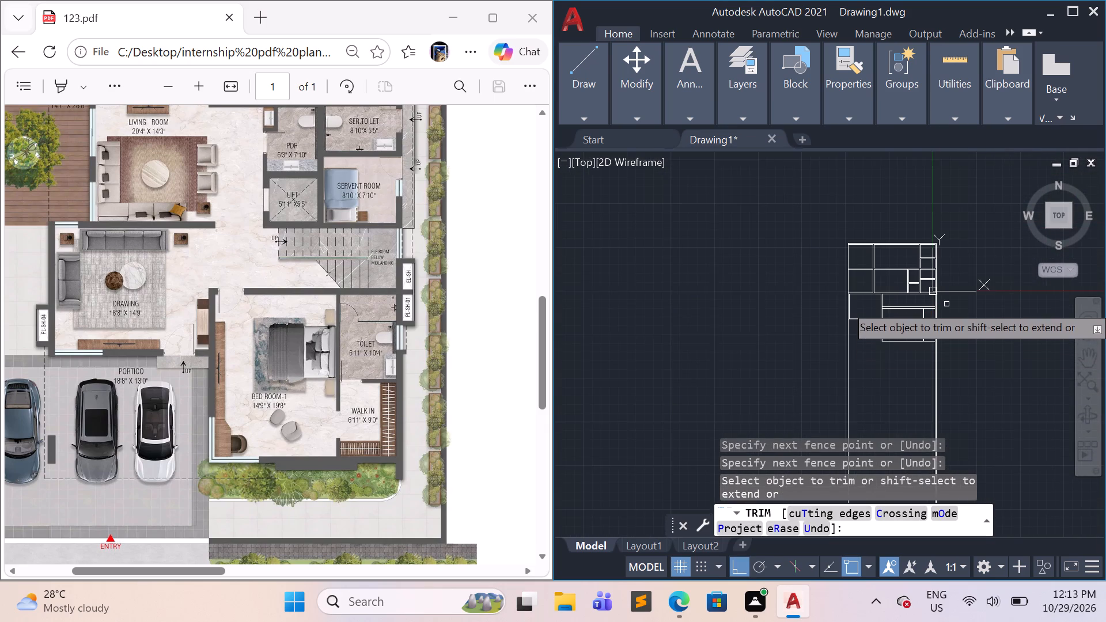
pyautogui.scroll(5, 939, 295)
pyautogui.scroll(-4, 925, 309)
pyautogui.scroll(3, 912, 343)
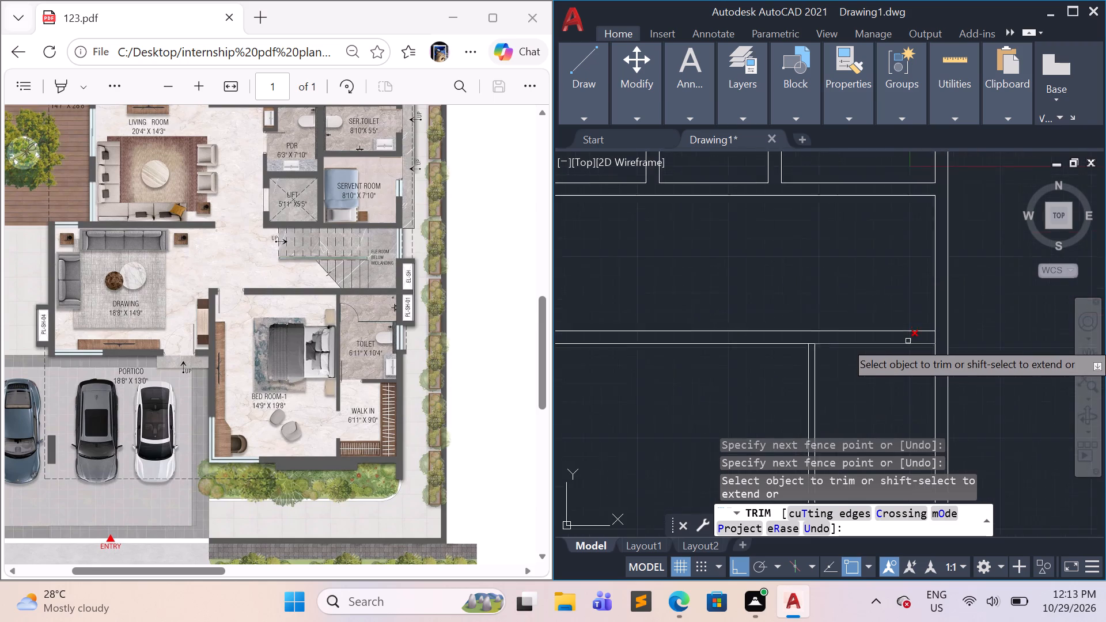
pyautogui.scroll(3, 908, 341)
pyautogui.moveTo(955, 324); pyautogui.dragTo(996, 331)
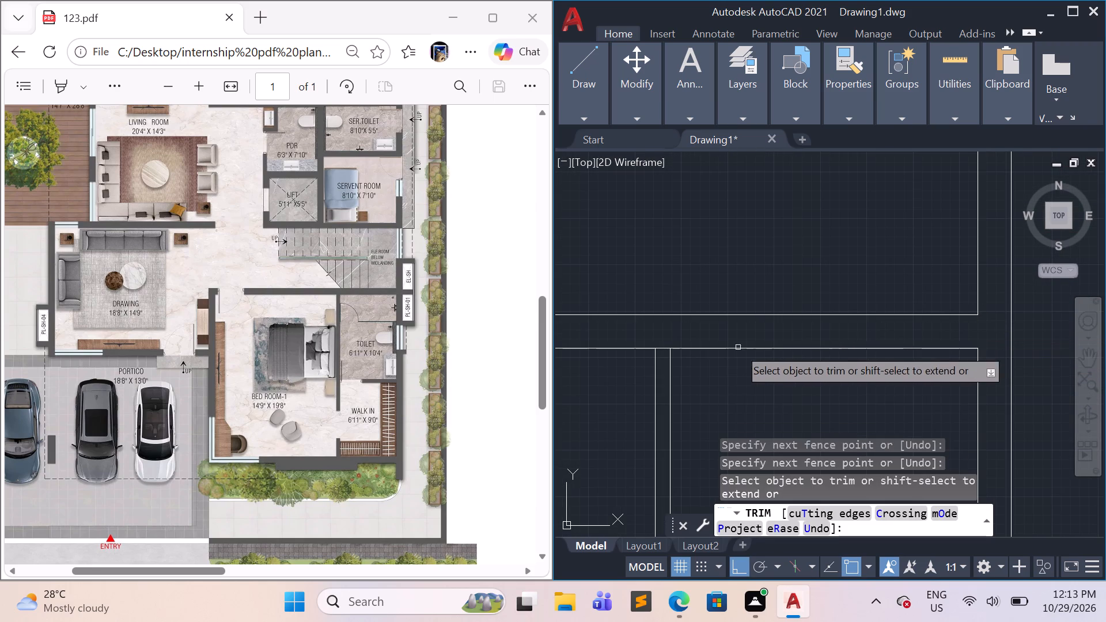
pyautogui.click(662, 347)
pyautogui.scroll(-7, 662, 347)
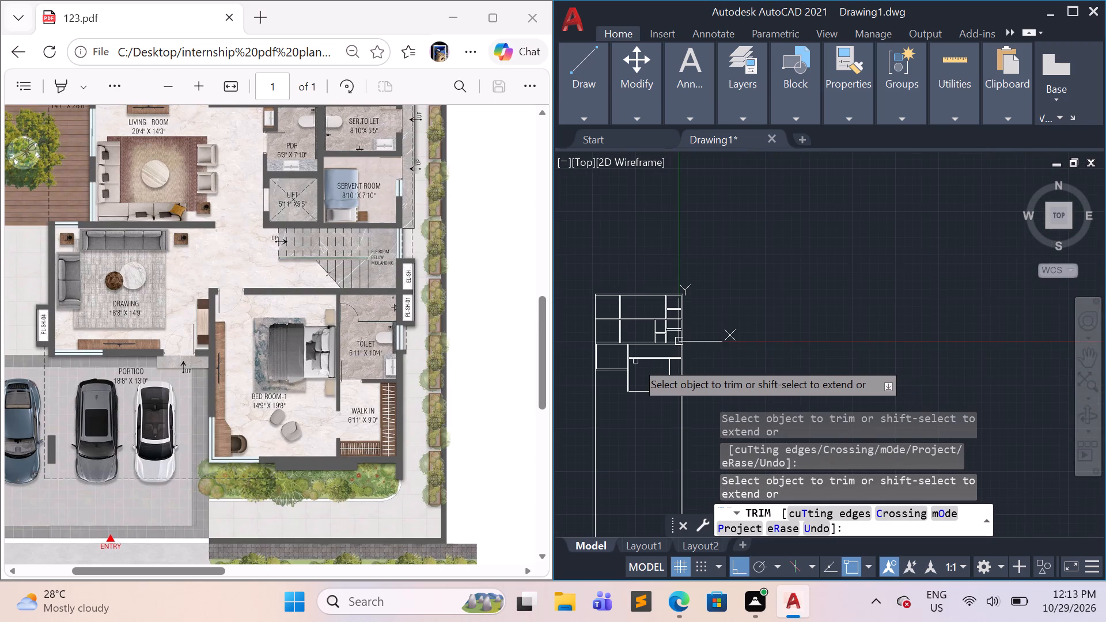
pyautogui.scroll(6, 628, 360)
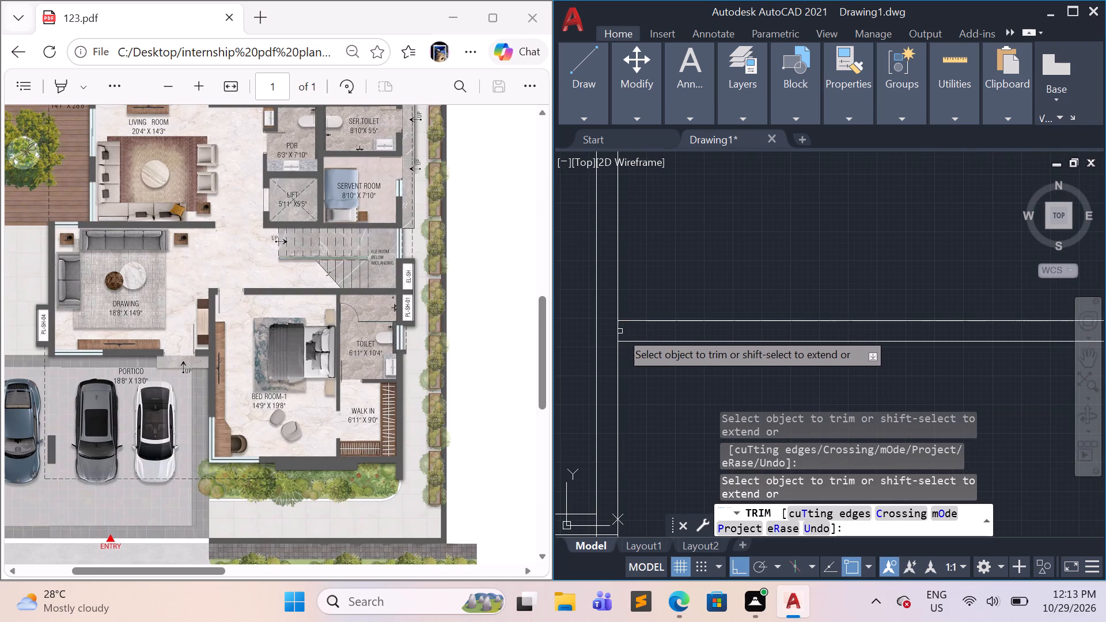
pyautogui.click(619, 331)
# Trim the overlapping lines at the Drawing room's bottom-right wall corner.
pyautogui.scroll(-6, 616, 332)
pyautogui.scroll(5, 594, 359)
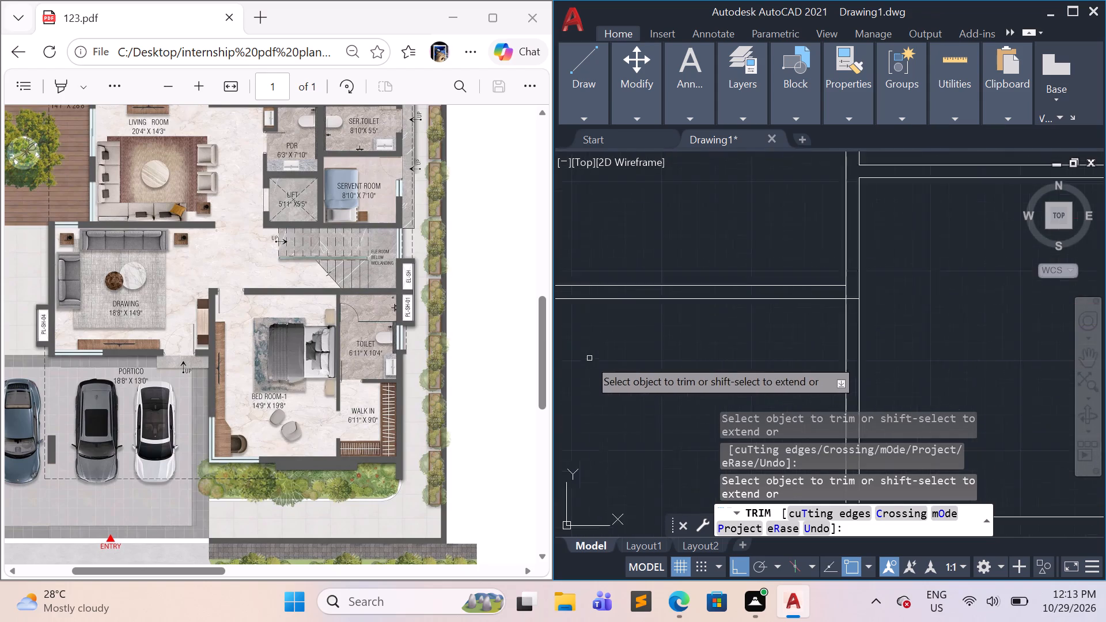
pyautogui.scroll(1, 588, 358)
pyautogui.scroll(-6, 563, 363)
pyautogui.scroll(5, 582, 342)
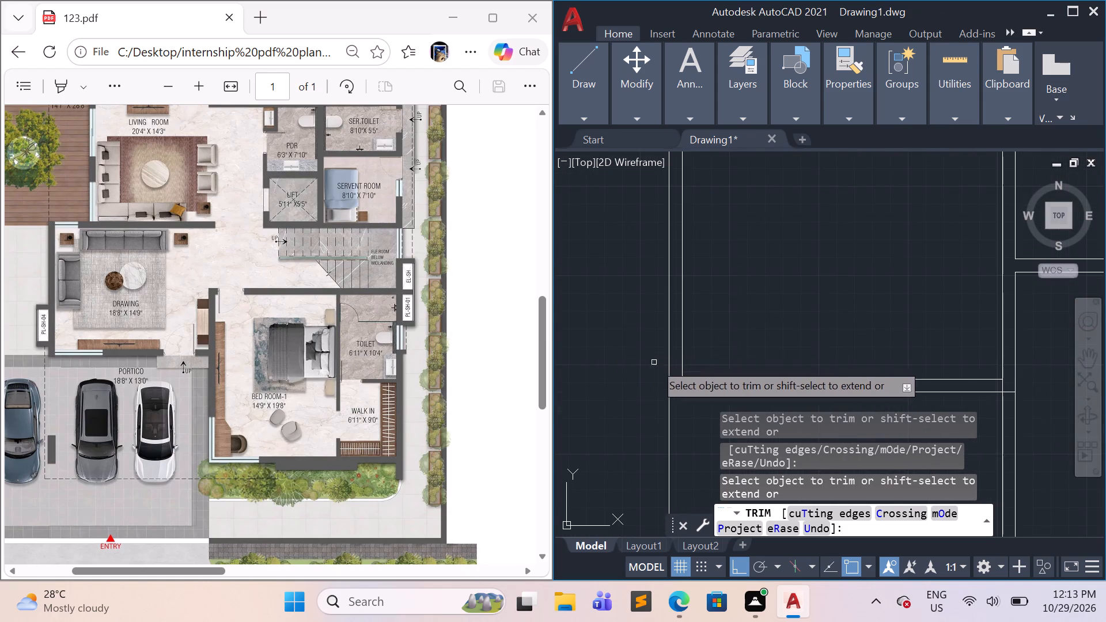
pyautogui.scroll(-4, 891, 376)
pyautogui.scroll(3, 923, 382)
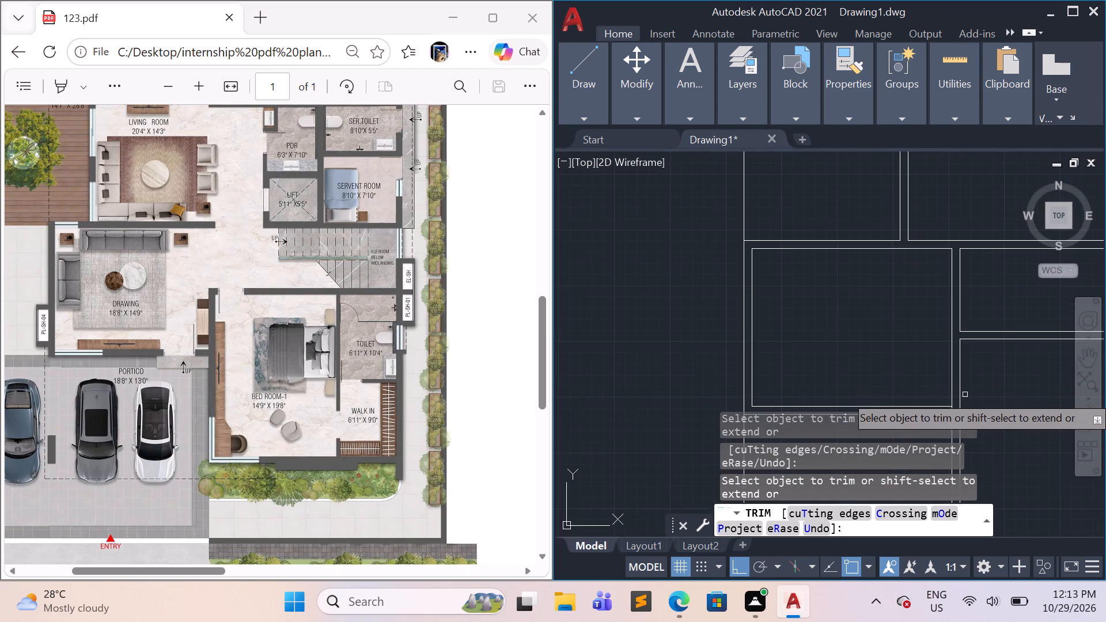
pyautogui.moveTo(982, 410); pyautogui.dragTo(875, 333, button='middle')
pyautogui.scroll(5, 868, 330)
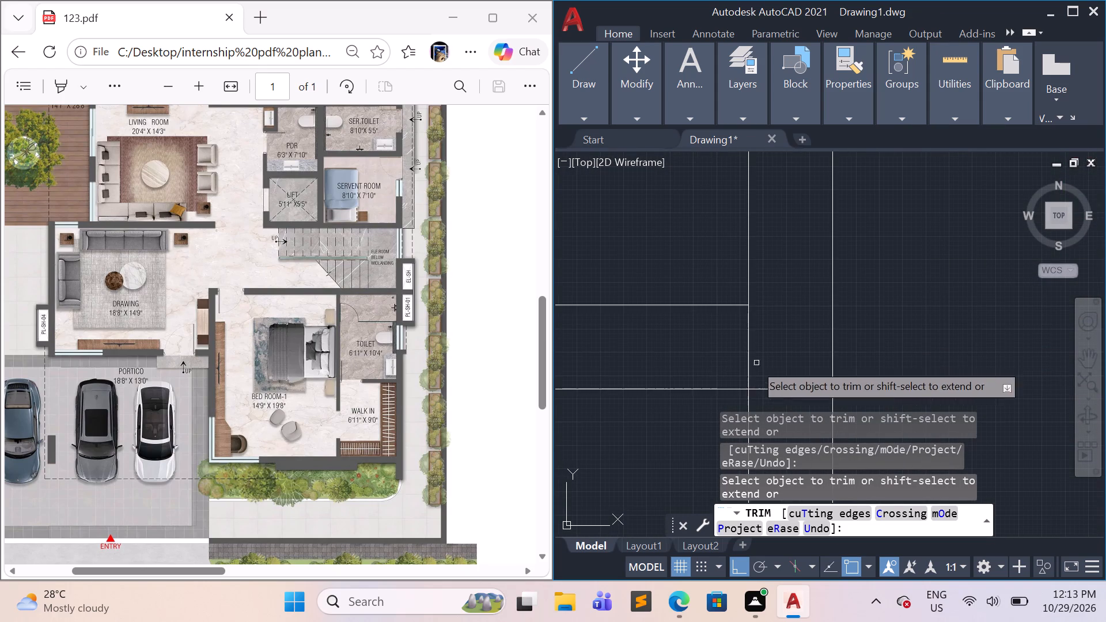
pyautogui.moveTo(691, 358); pyautogui.dragTo(775, 417)
# Trim the vertical lines crossing both ends of the wall between the toilet and the walk-in.
pyautogui.scroll(-6, 800, 401)
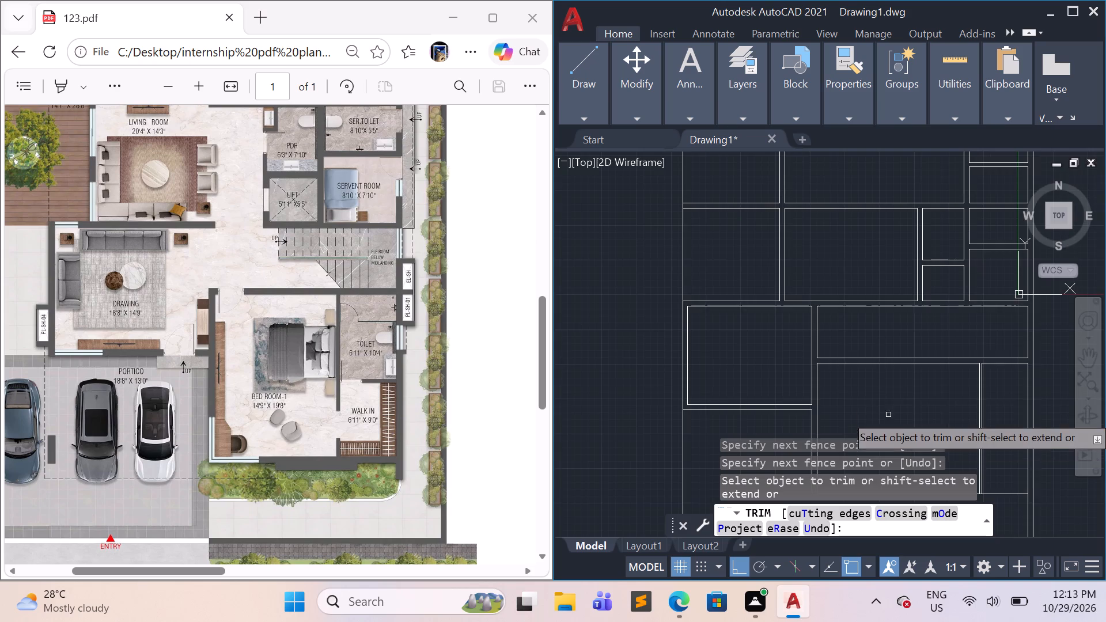
pyautogui.moveTo(873, 382); pyautogui.dragTo(797, 321, button='middle')
pyautogui.scroll(1, 793, 318)
pyautogui.scroll(2, 994, 423)
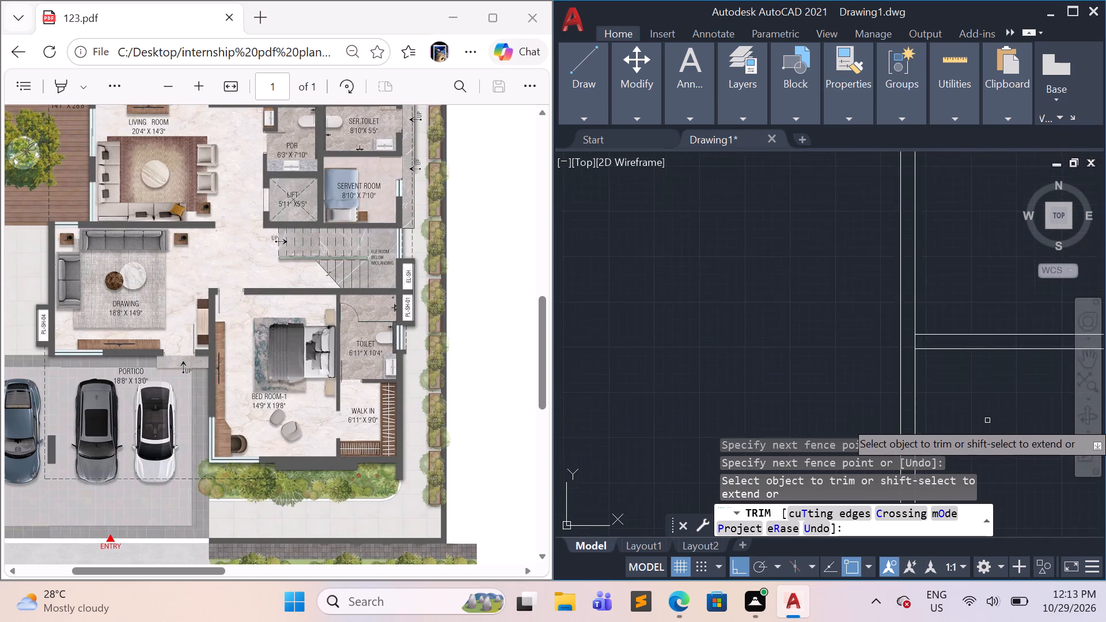
pyautogui.scroll(2, 987, 420)
pyautogui.click(874, 298)
pyautogui.scroll(-2, 962, 358)
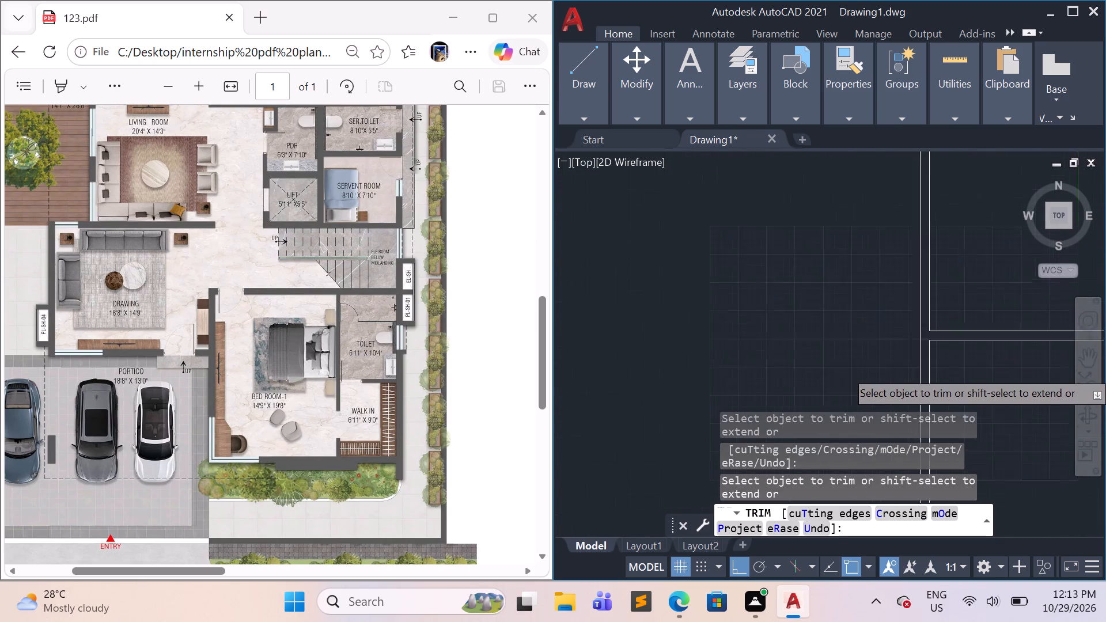
pyautogui.scroll(-4, 972, 371)
pyautogui.scroll(5, 1006, 373)
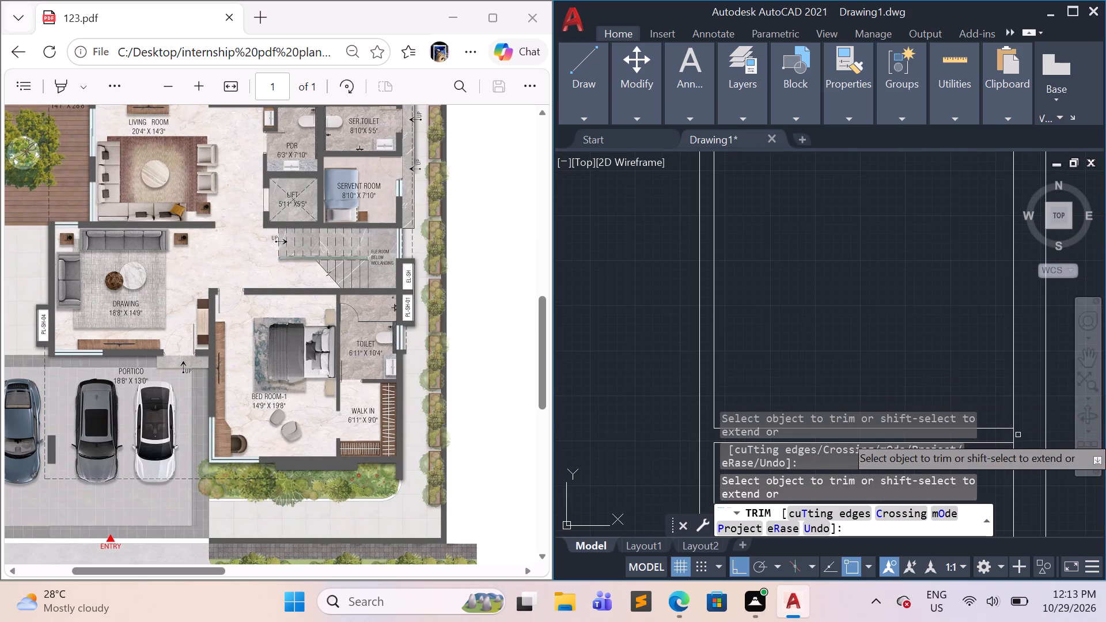
pyautogui.scroll(3, 1017, 439)
pyautogui.moveTo(1037, 422); pyautogui.dragTo(964, 435)
pyautogui.scroll(-5, 971, 428)
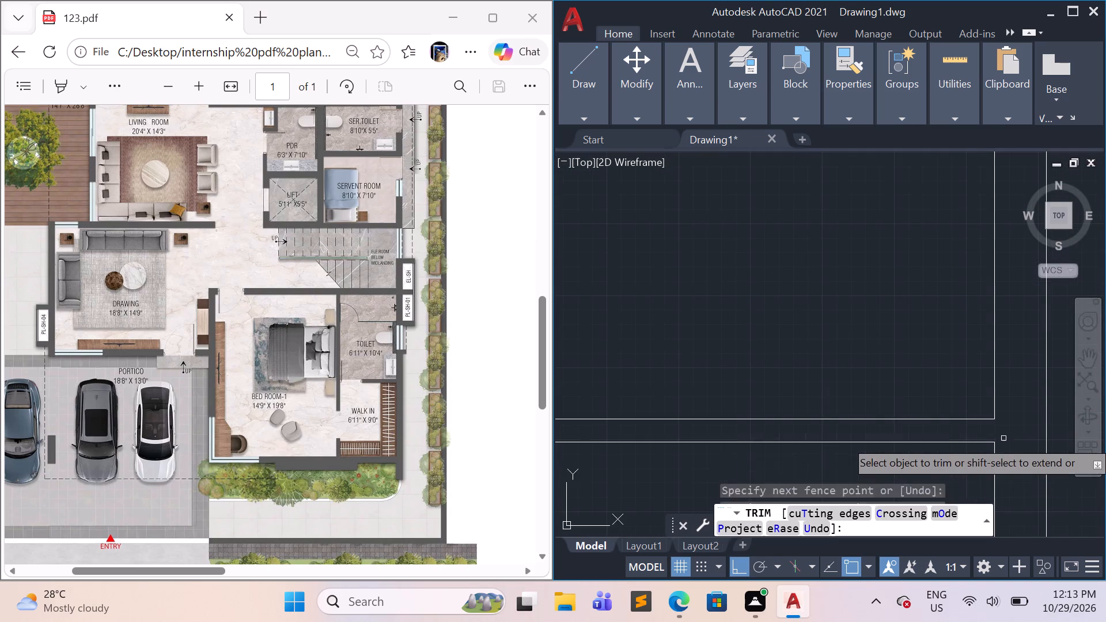
pyautogui.scroll(-3, 949, 461)
pyautogui.scroll(-1, 991, 438)
pyautogui.moveTo(993, 438); pyautogui.dragTo(945, 255, button='middle')
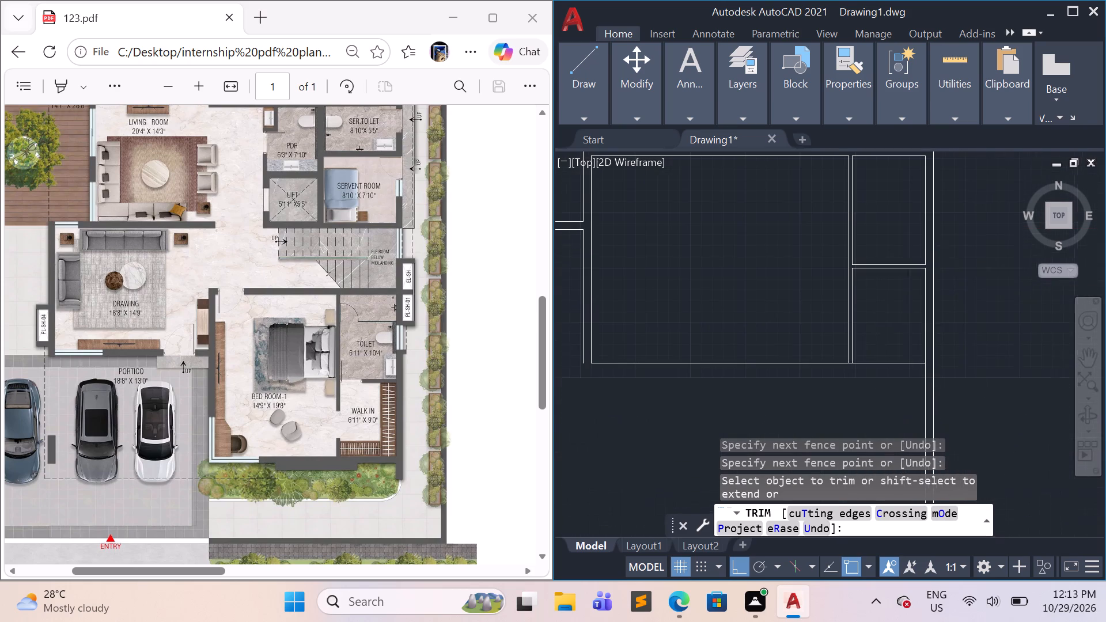
pyautogui.moveTo(945, 255); pyautogui.dragTo(946, 257, button='middle')
pyautogui.scroll(1, 861, 380)
pyautogui.scroll(-2, 854, 399)
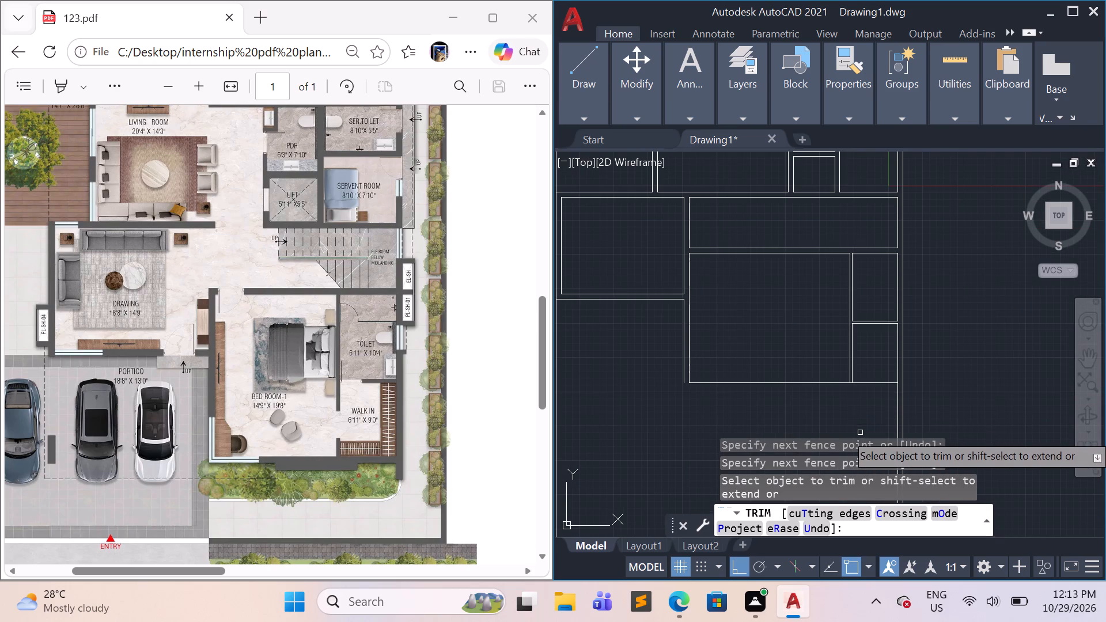
pyautogui.press('Escape')
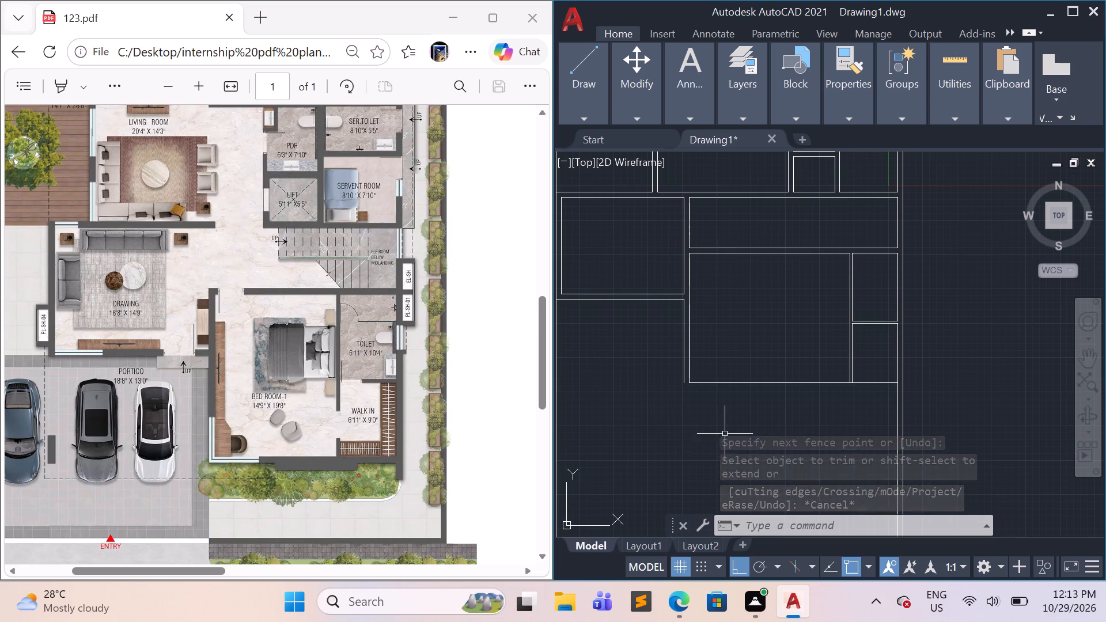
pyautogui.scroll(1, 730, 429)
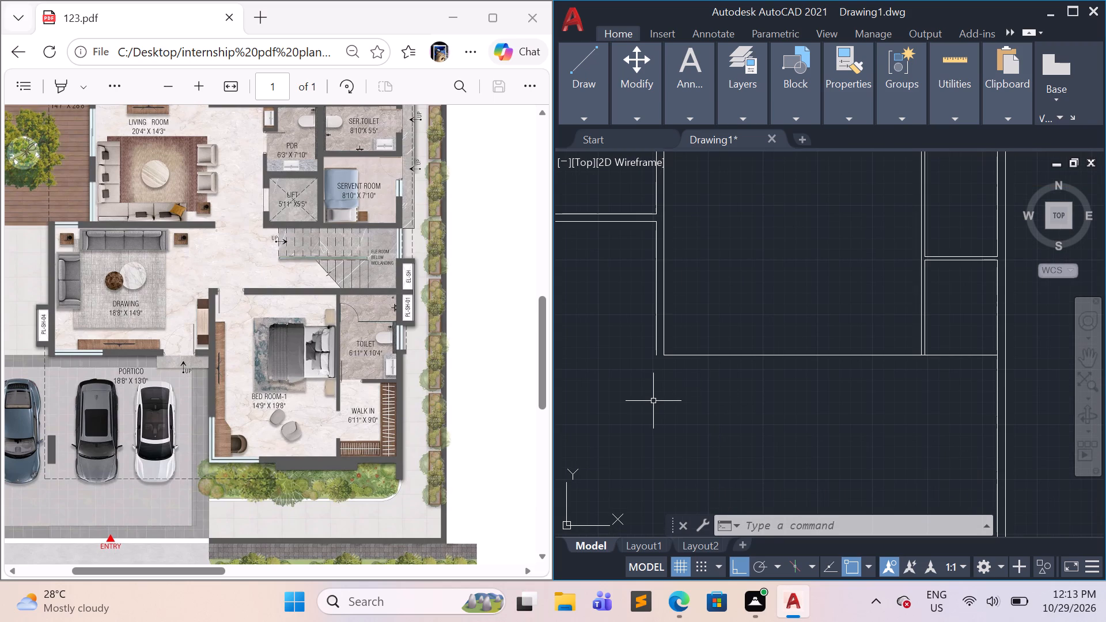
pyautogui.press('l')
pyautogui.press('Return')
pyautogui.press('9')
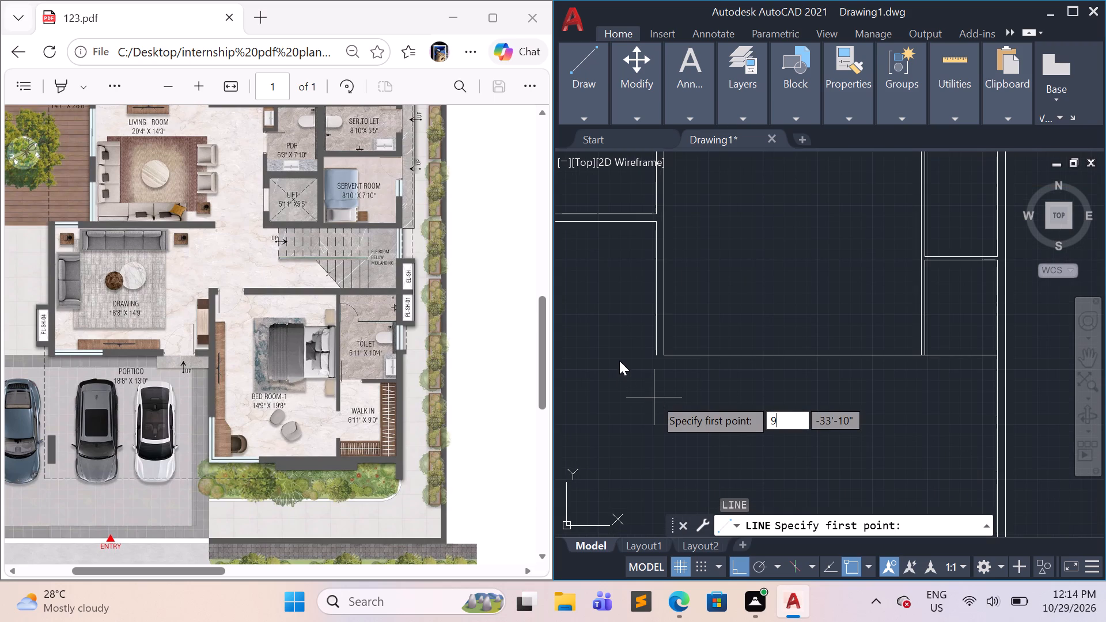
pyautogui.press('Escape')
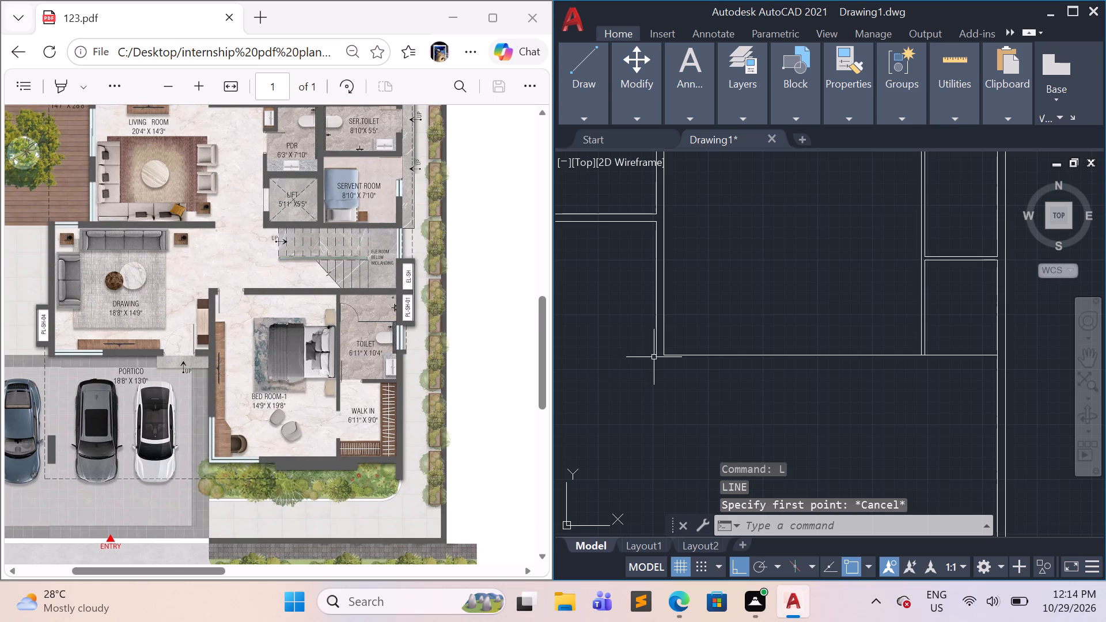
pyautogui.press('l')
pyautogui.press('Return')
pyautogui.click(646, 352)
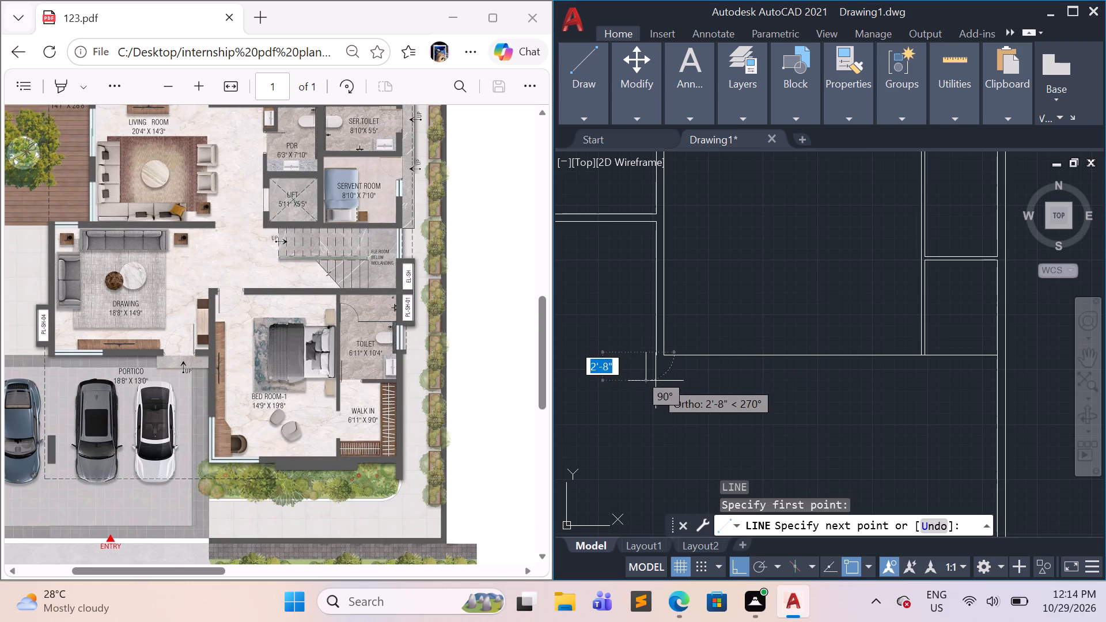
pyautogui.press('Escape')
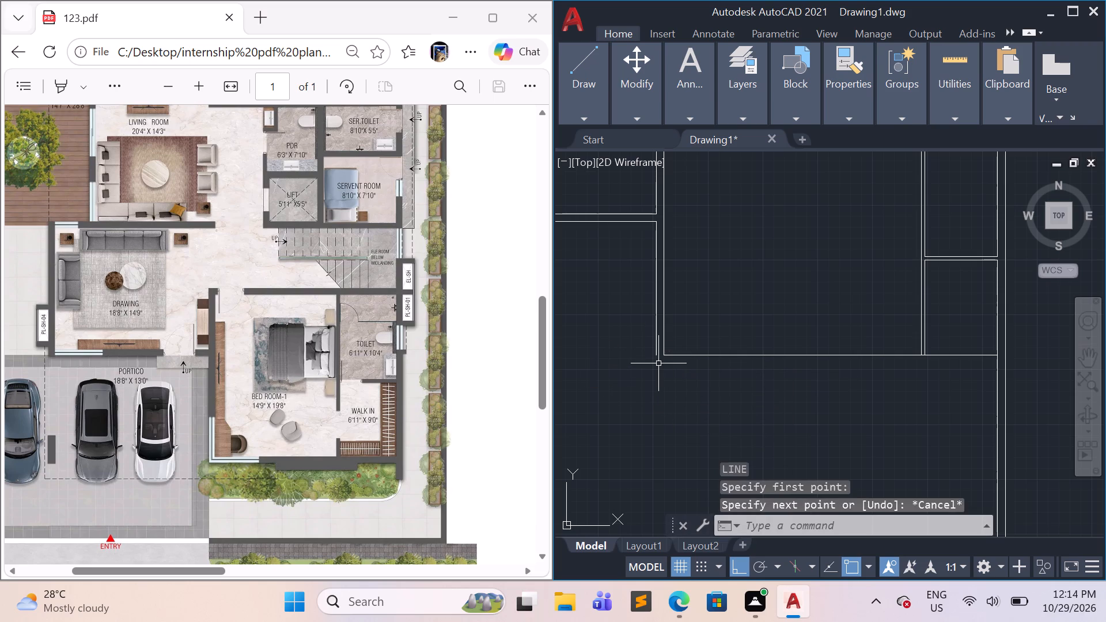
# Draw a line 9" down from the lower end of Bed Room-1's outer left wall line, then across to the outer right wall line.
pyautogui.press('space')
pyautogui.click(653, 359)
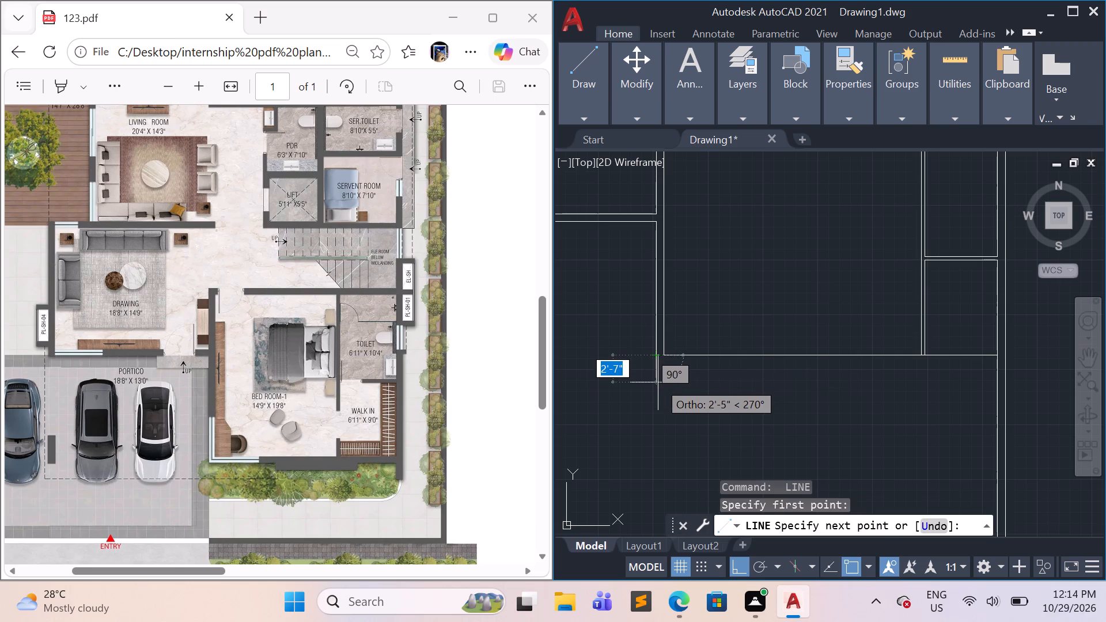
pyautogui.press('9')
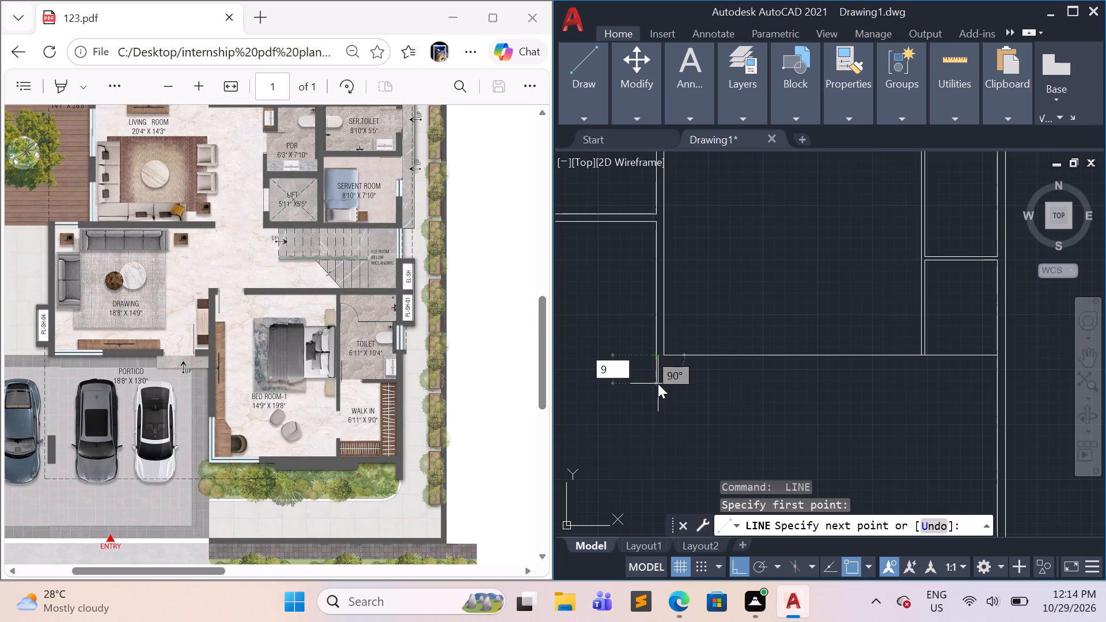
pyautogui.hotkey('shift', '"')
pyautogui.press('Return')
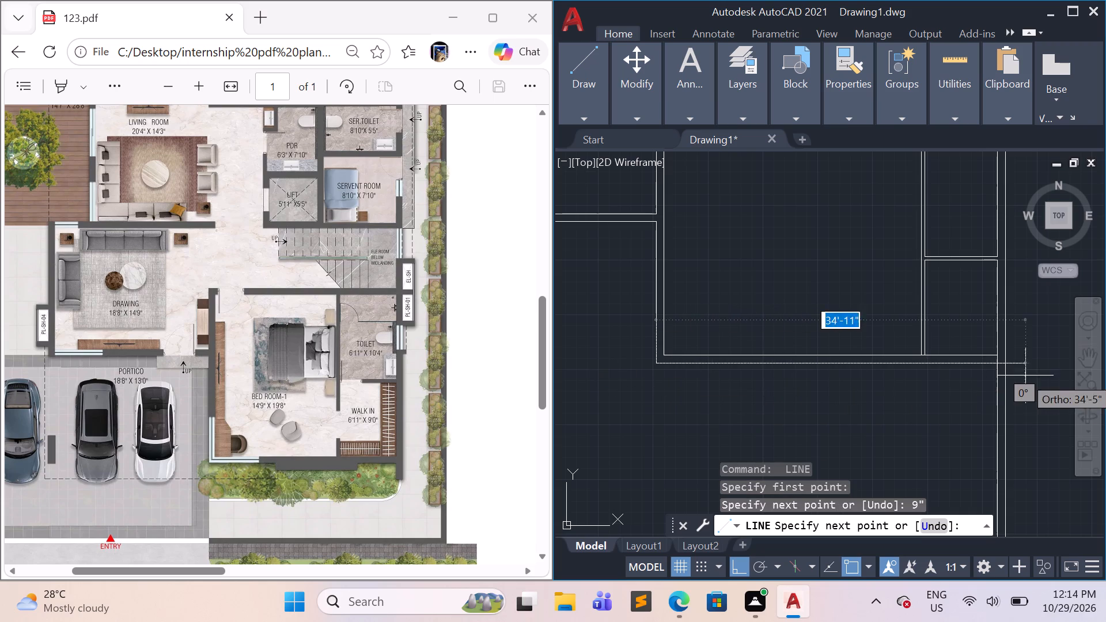
pyautogui.click(1006, 358)
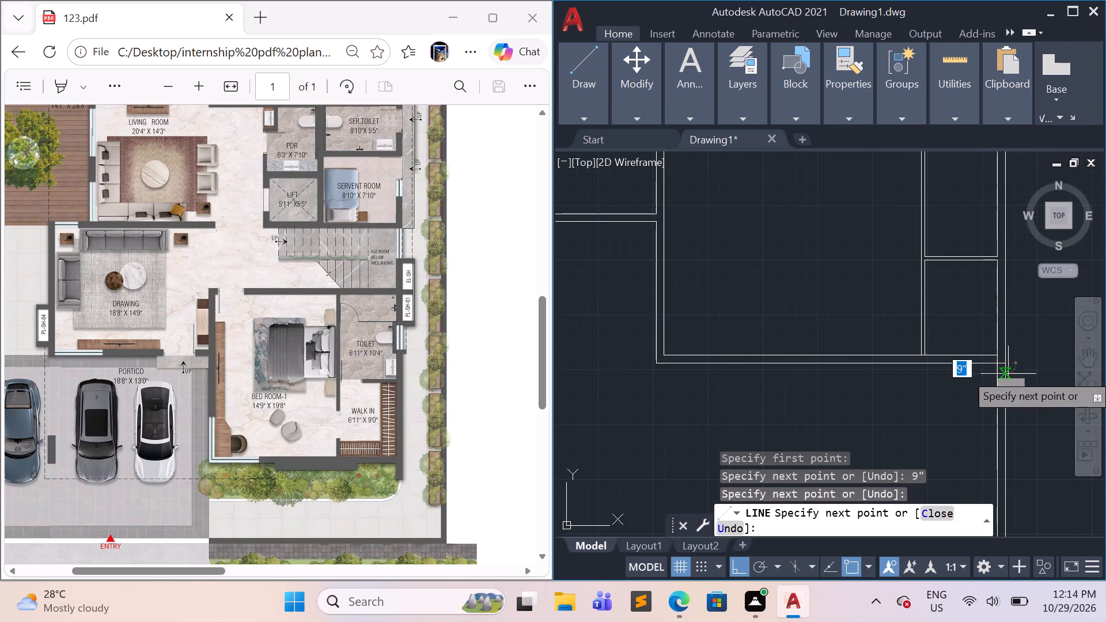
pyautogui.press('Escape')
# Trim the outer right wall's lines below the bottom wall, and the inner line crossing it, at the walk-in's lower right corner.
pyautogui.write('tr')
pyautogui.press('Return')
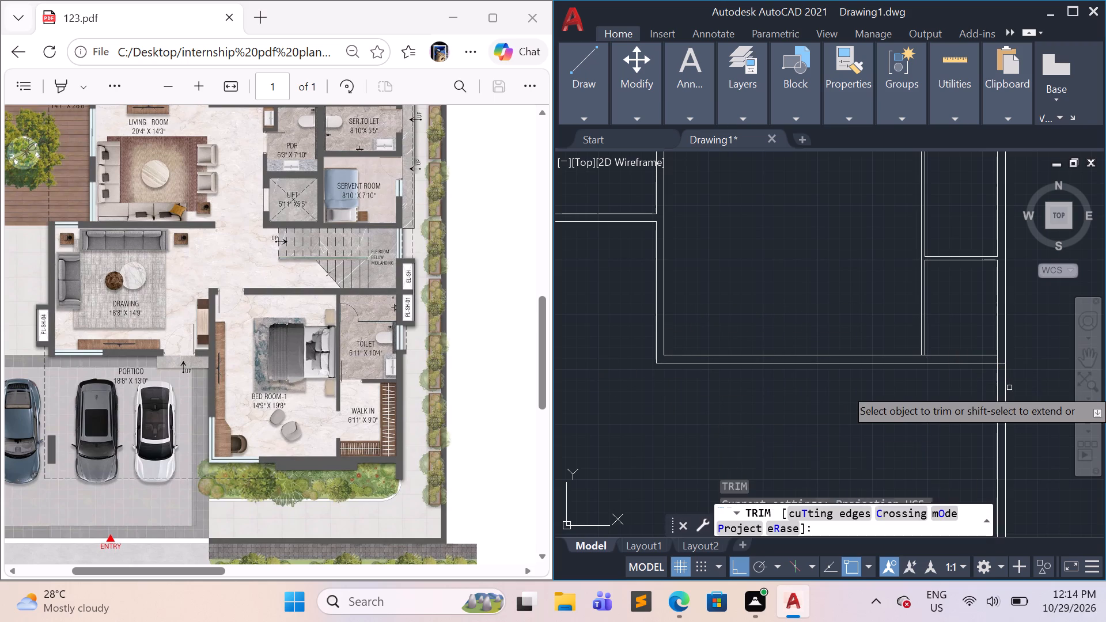
pyautogui.moveTo(934, 403); pyautogui.dragTo(1037, 403)
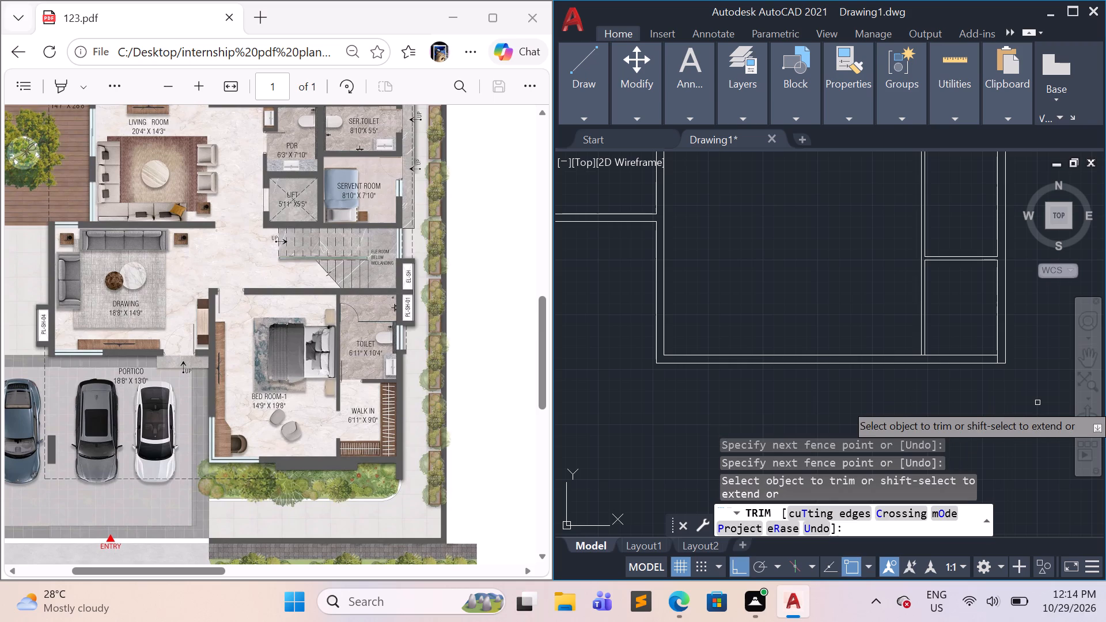
pyautogui.scroll(5, 997, 350)
pyautogui.moveTo(967, 468); pyautogui.dragTo(1001, 456)
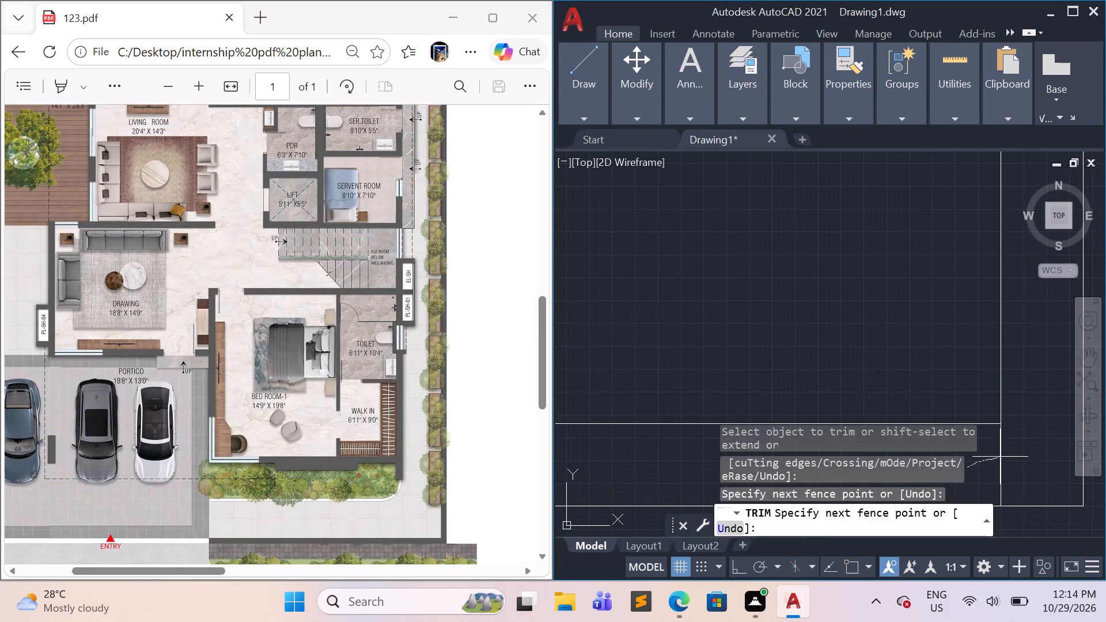
pyautogui.moveTo(1001, 456); pyautogui.dragTo(1024, 438)
pyautogui.scroll(-6, 1024, 433)
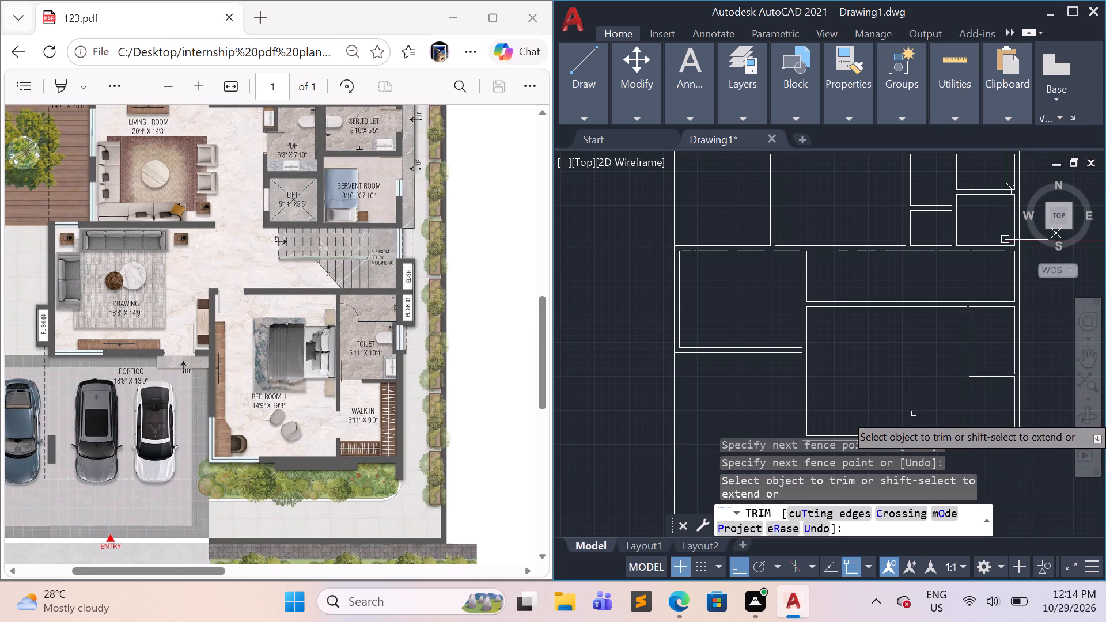
# Trim the bottom wall's inner line between the two partition lines separating Bed Room-1 from the walk-in.
pyautogui.moveTo(918, 412); pyautogui.dragTo(928, 265, button='middle')
pyautogui.scroll(5, 980, 287)
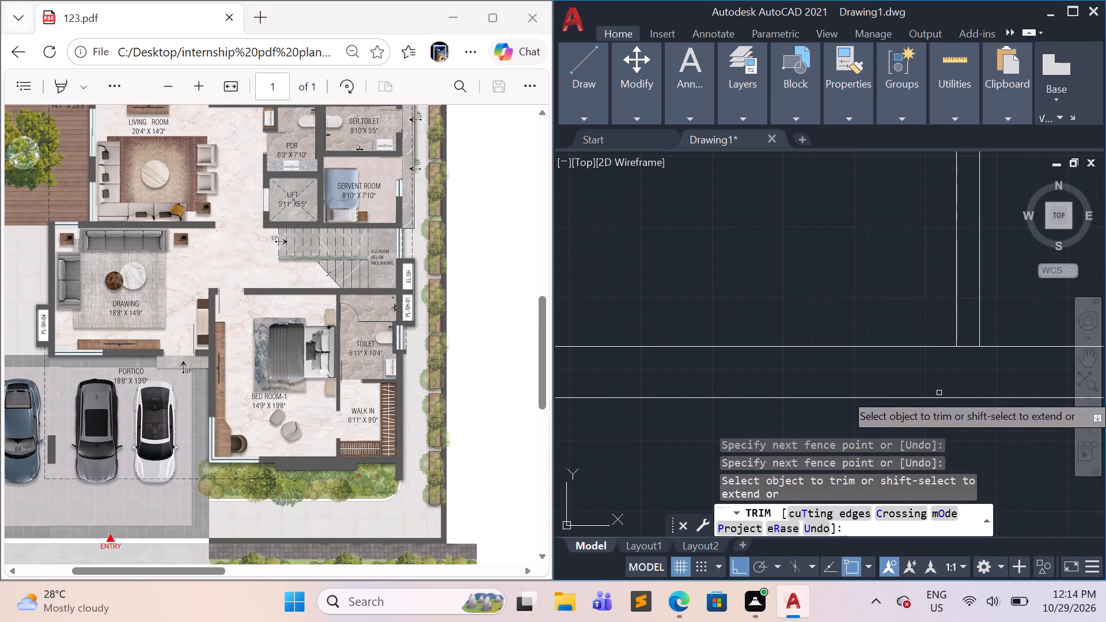
pyautogui.scroll(3, 962, 348)
pyautogui.moveTo(995, 300); pyautogui.dragTo(986, 386)
pyautogui.scroll(-6, 976, 382)
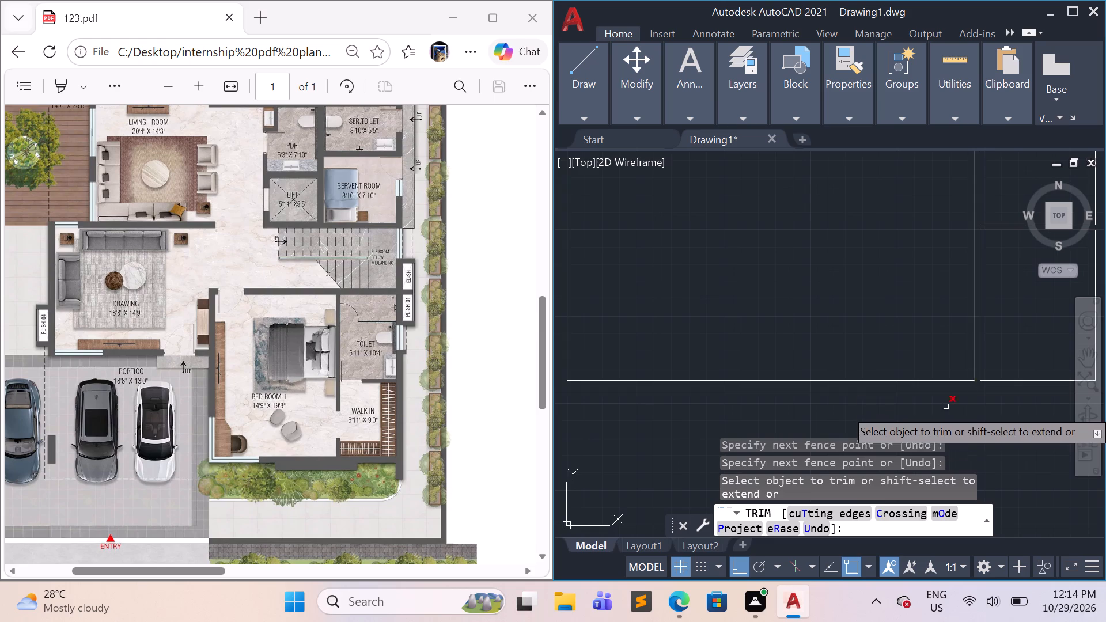
pyautogui.moveTo(840, 440); pyautogui.dragTo(955, 367, button='middle')
pyautogui.scroll(-3, 975, 416)
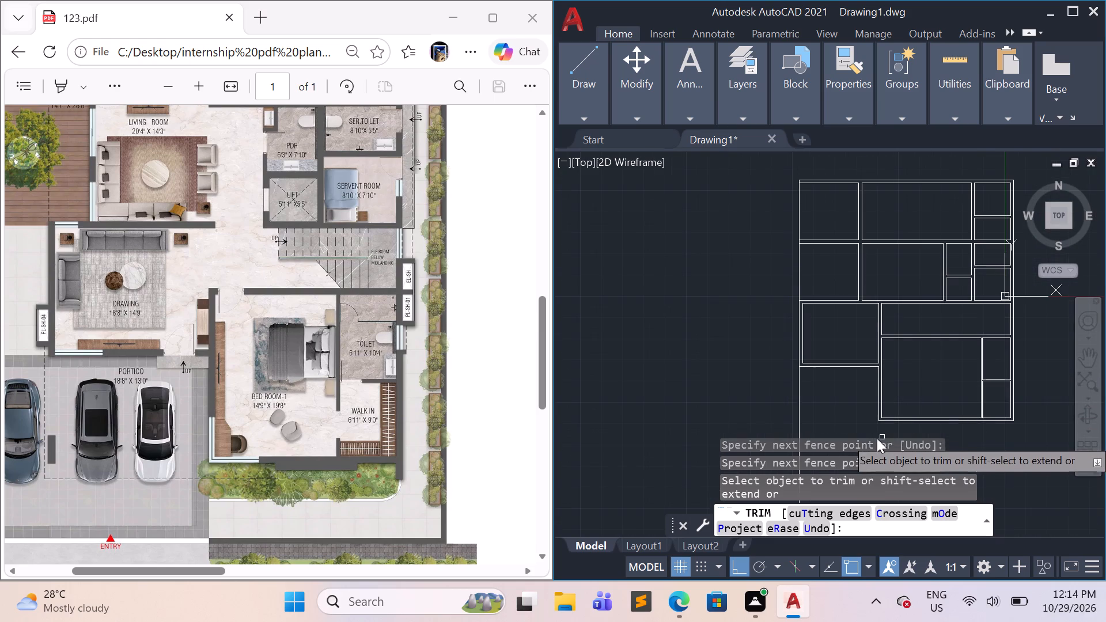
pyautogui.moveTo(844, 415); pyautogui.dragTo(850, 289, button='middle')
pyautogui.scroll(1, 850, 289)
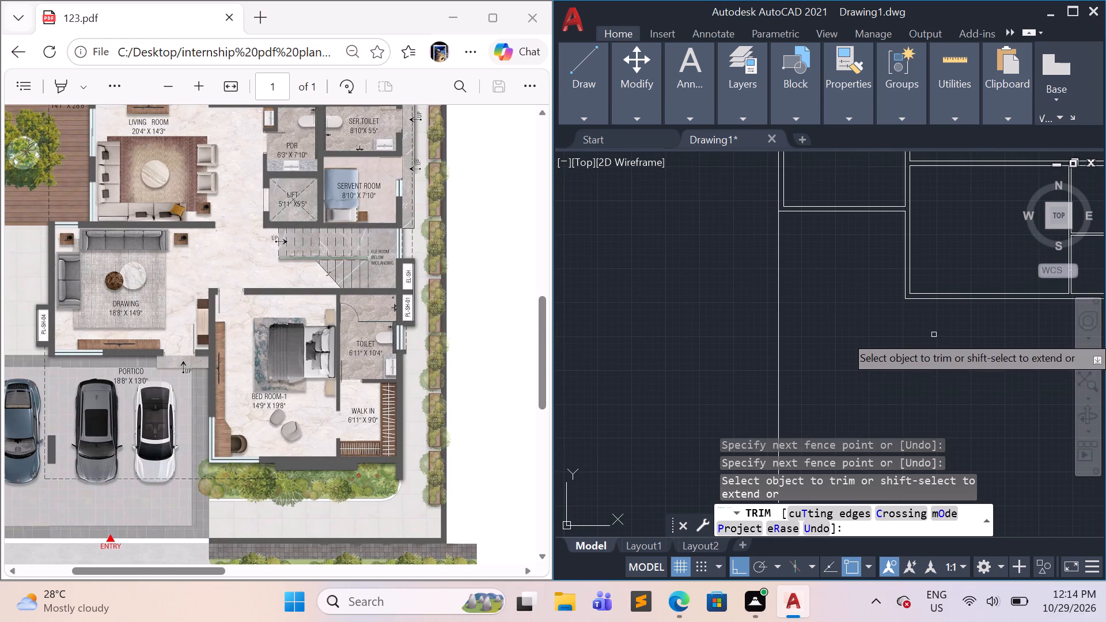
pyautogui.press('Escape')
pyautogui.press('Escape')
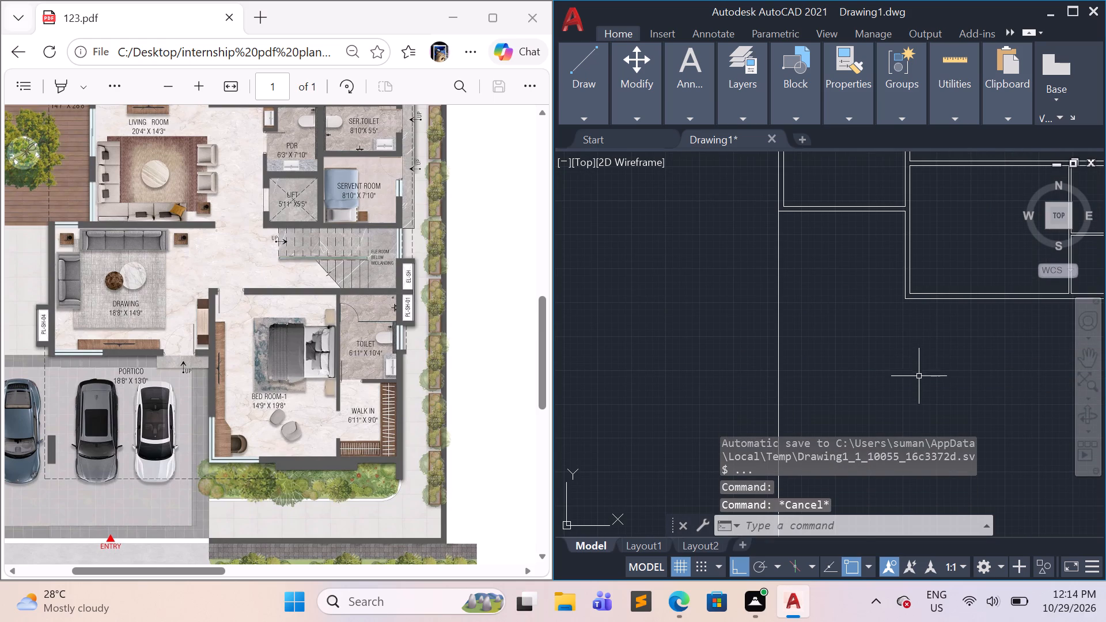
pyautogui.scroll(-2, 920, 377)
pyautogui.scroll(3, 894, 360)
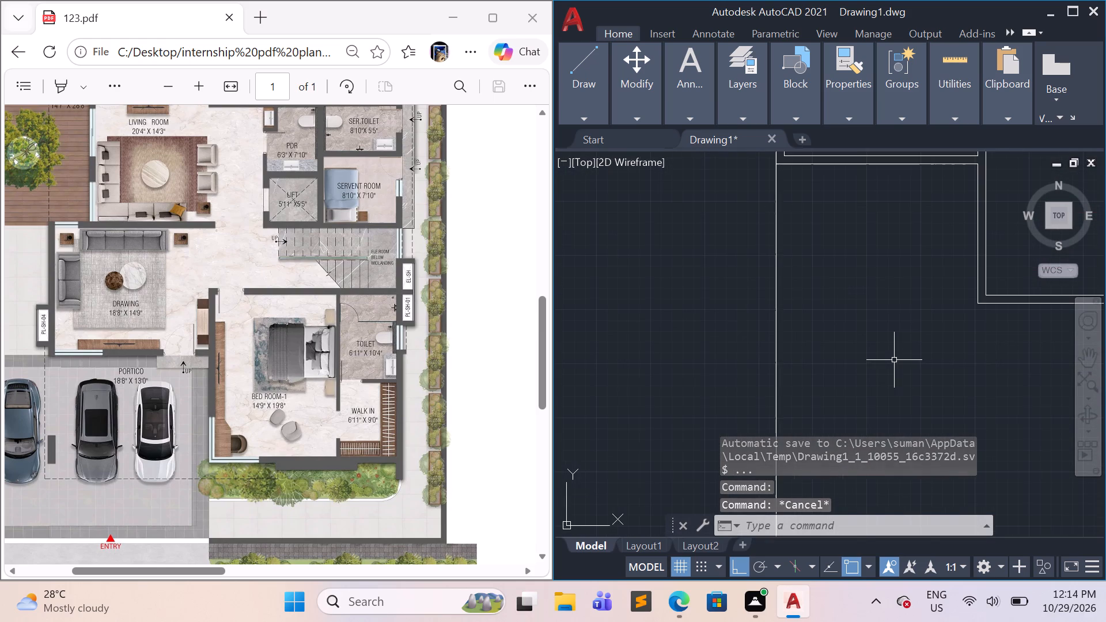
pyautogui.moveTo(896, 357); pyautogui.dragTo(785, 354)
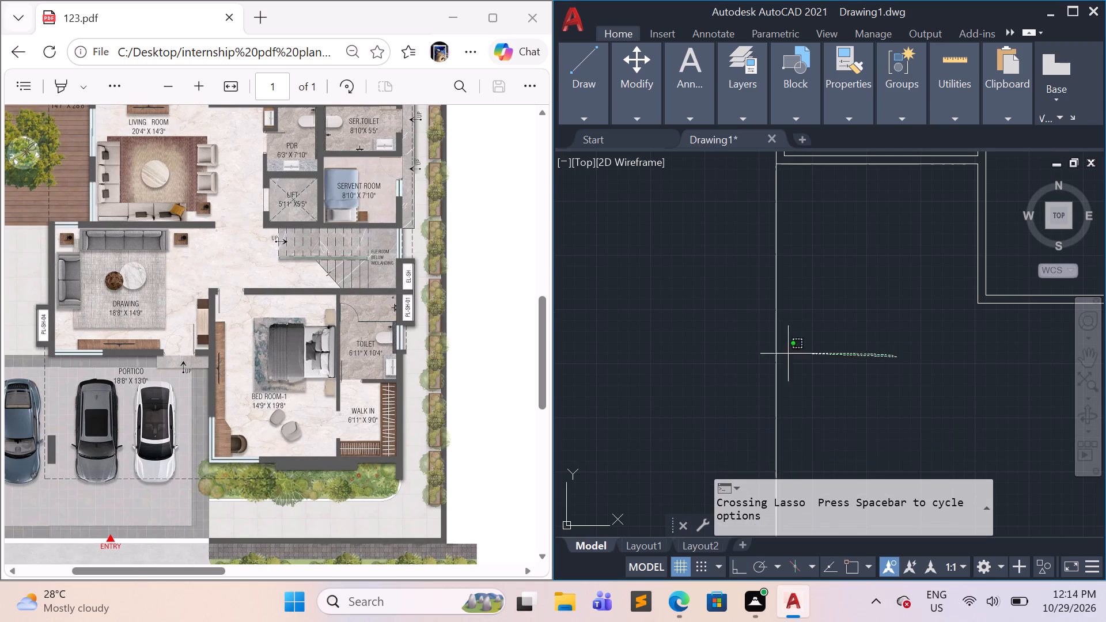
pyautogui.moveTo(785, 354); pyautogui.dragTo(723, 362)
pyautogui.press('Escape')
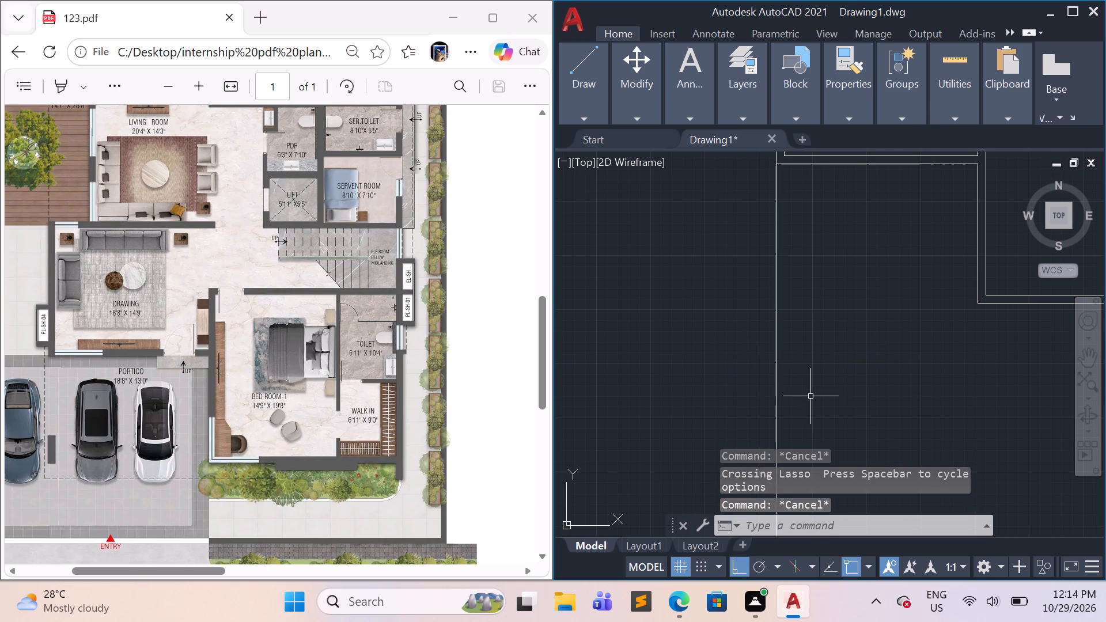
# Trim the long vertical line extending below the Drawing room's bottom-left outer wall corner.
pyautogui.write('tr')
pyautogui.press('Return')
pyautogui.moveTo(820, 359); pyautogui.dragTo(785, 358)
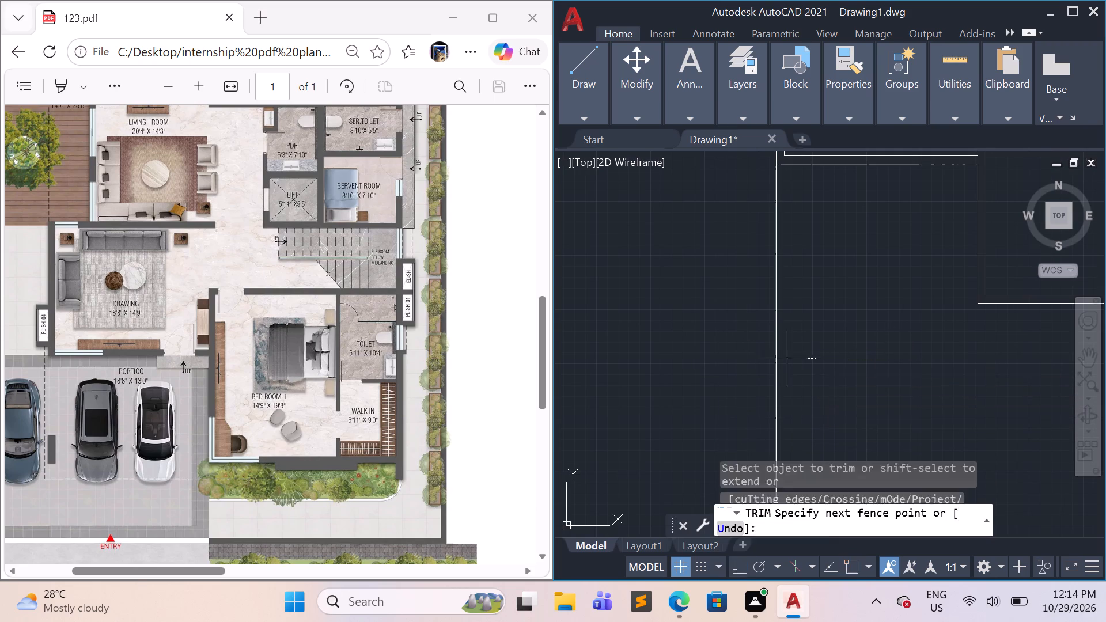
pyautogui.moveTo(785, 358); pyautogui.dragTo(780, 358)
pyautogui.moveTo(777, 358); pyautogui.dragTo(771, 358)
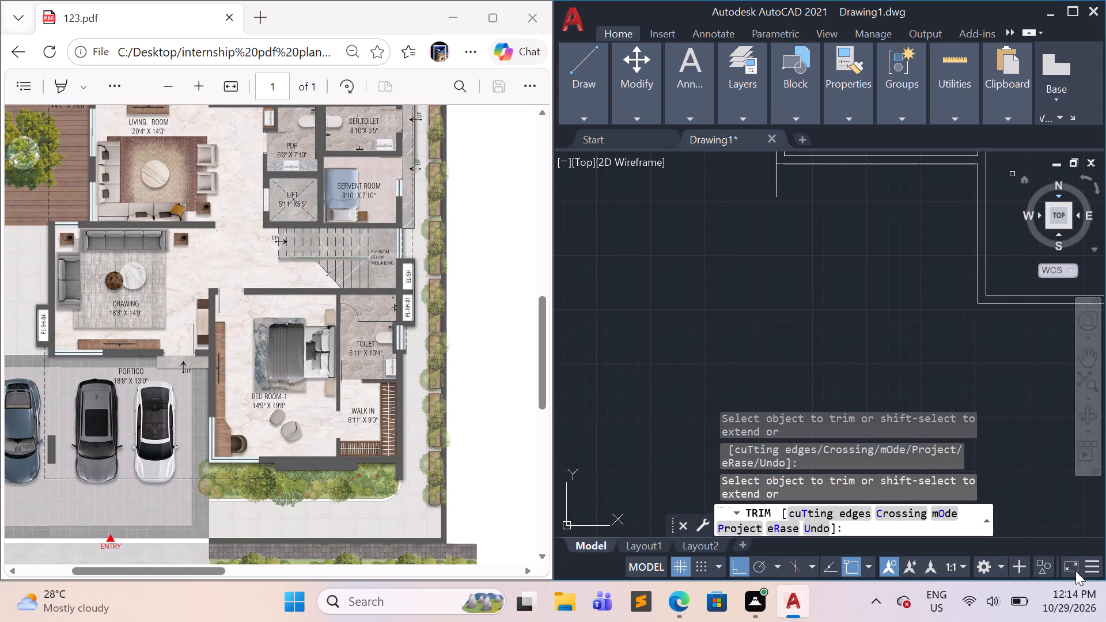
pyautogui.moveTo(763, 188); pyautogui.dragTo(790, 182)
pyautogui.scroll(2, 777, 201)
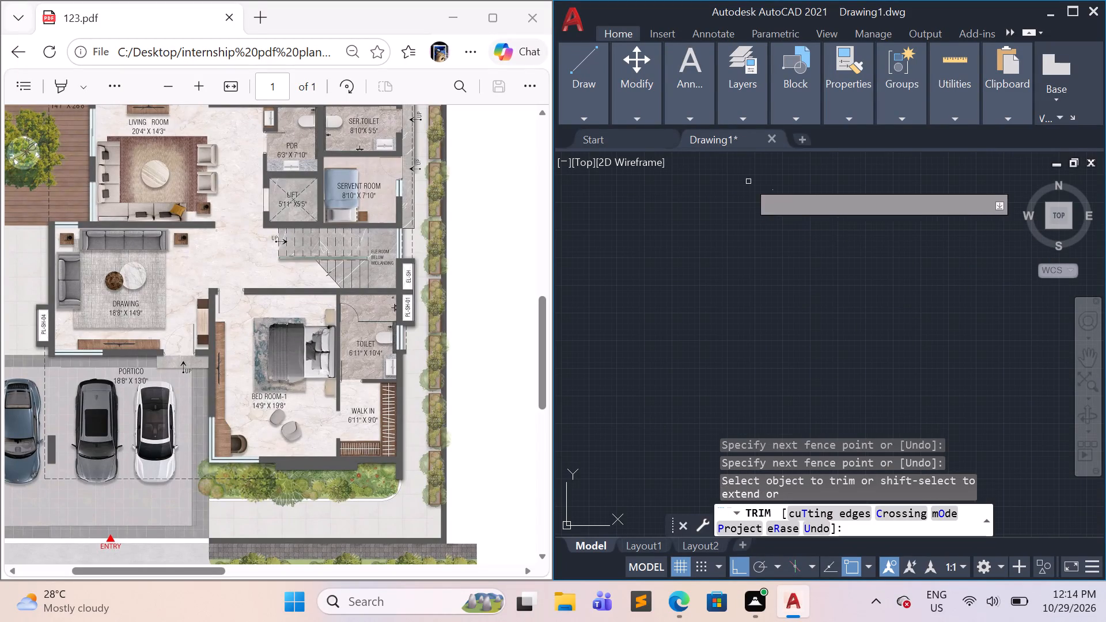
pyautogui.click(740, 173)
pyautogui.press('Escape')
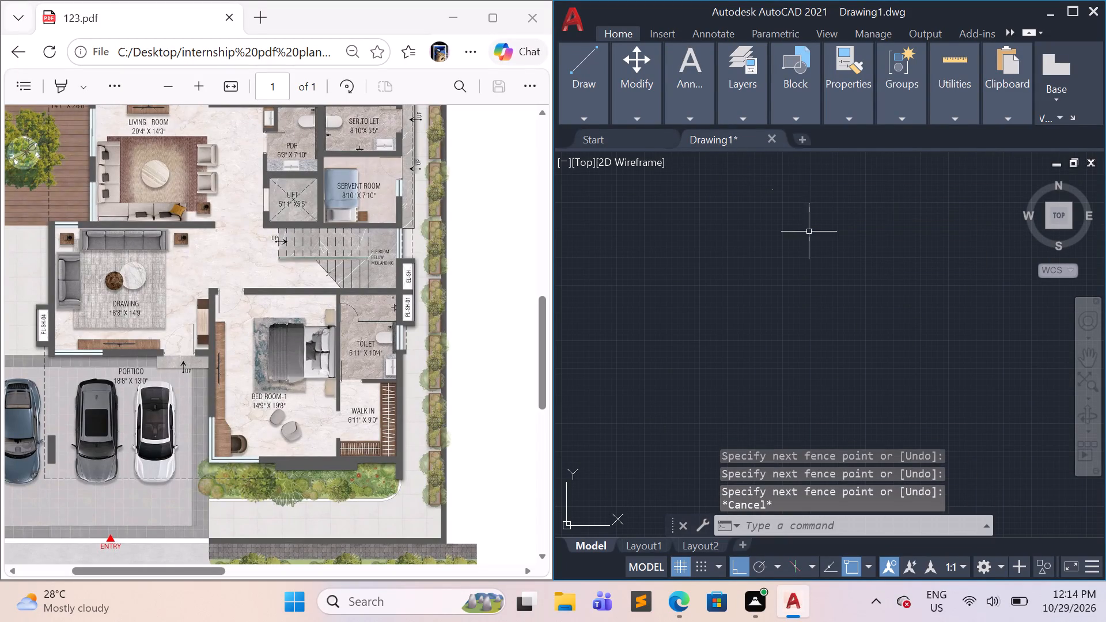
# Review the drawn wall layout and compare it with the floor plan in 123.pdf, from Bed Room-1 up to the kitchen.
pyautogui.scroll(-5, 825, 320)
pyautogui.scroll(1, 957, 401)
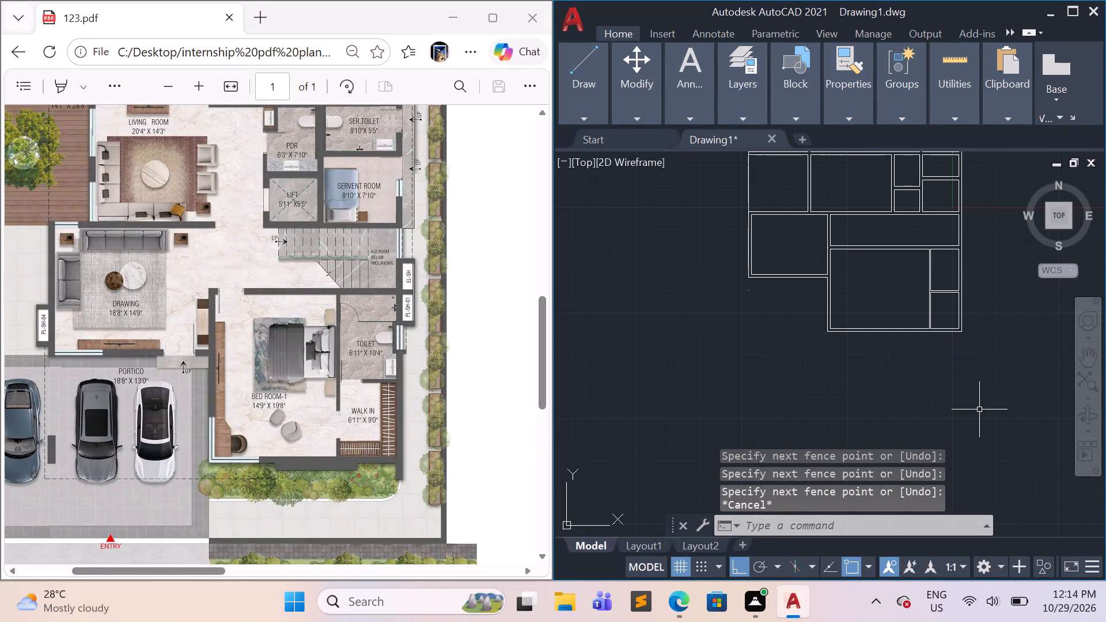
pyautogui.moveTo(981, 398); pyautogui.dragTo(914, 451, button='middle')
pyautogui.scroll(2, 946, 376)
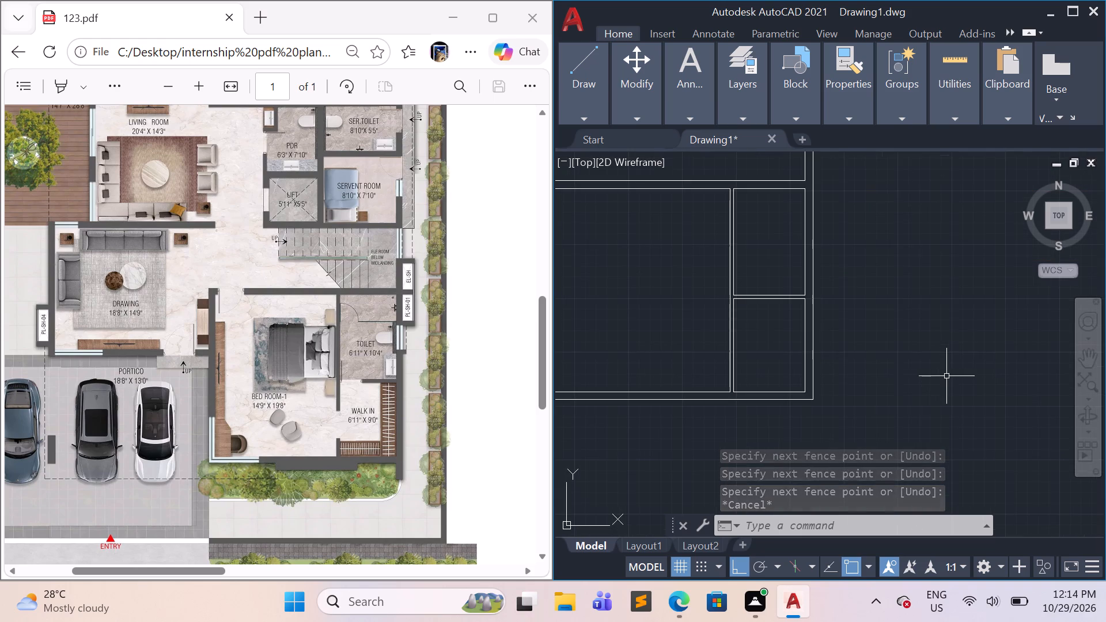
pyautogui.scroll(-1, 884, 404)
pyautogui.moveTo(886, 412); pyautogui.dragTo(950, 490, button='middle')
pyautogui.scroll(-2, 964, 447)
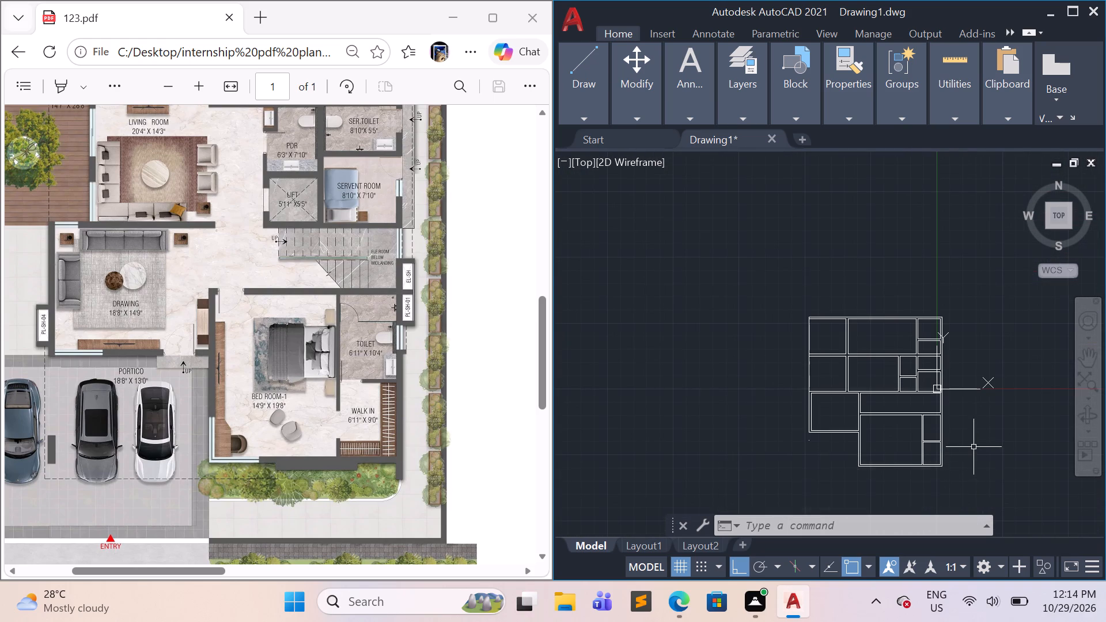
pyautogui.scroll(1, 974, 447)
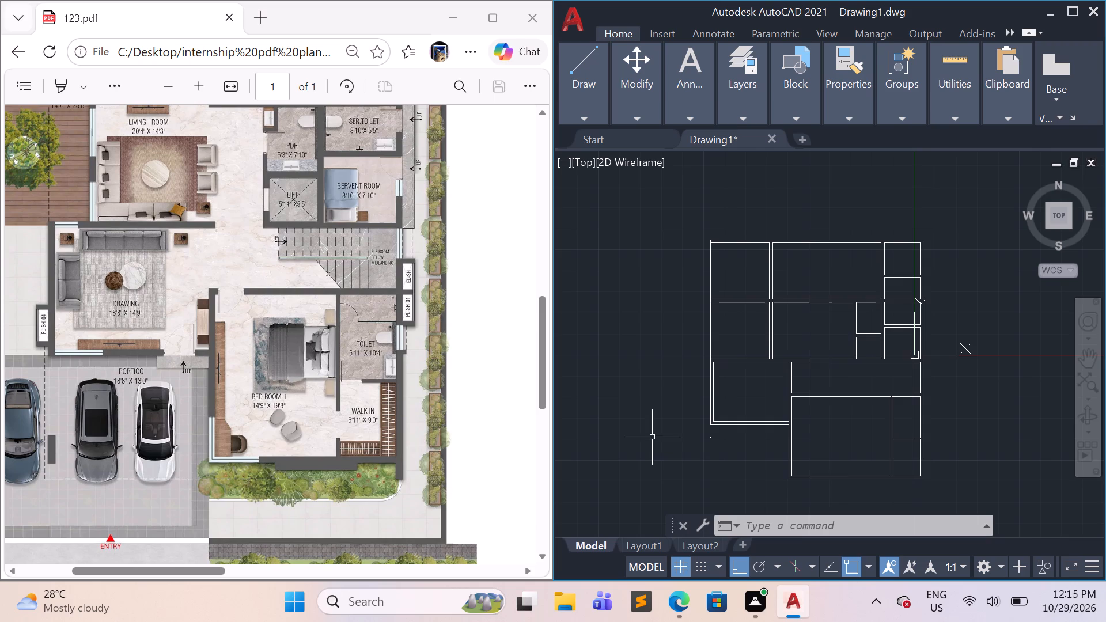
pyautogui.scroll(1, 978, 308)
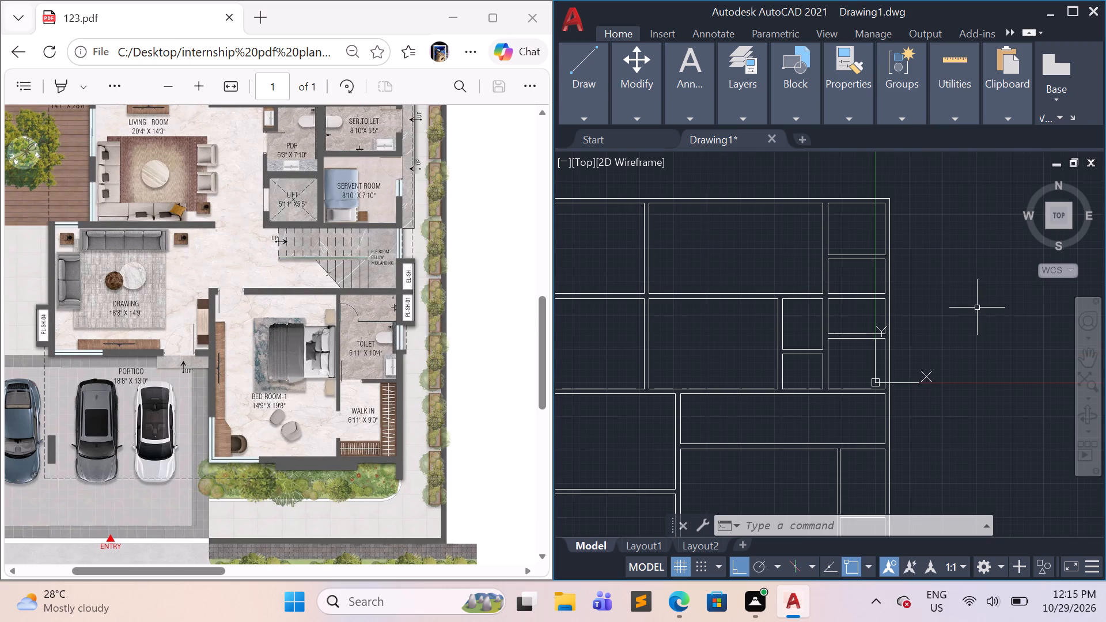
pyautogui.press('Escape')
pyautogui.press('Escape')
pyautogui.press('Escape')
pyautogui.press('Escape')
pyautogui.press('Escape')
pyautogui.scroll(-2, 936, 395)
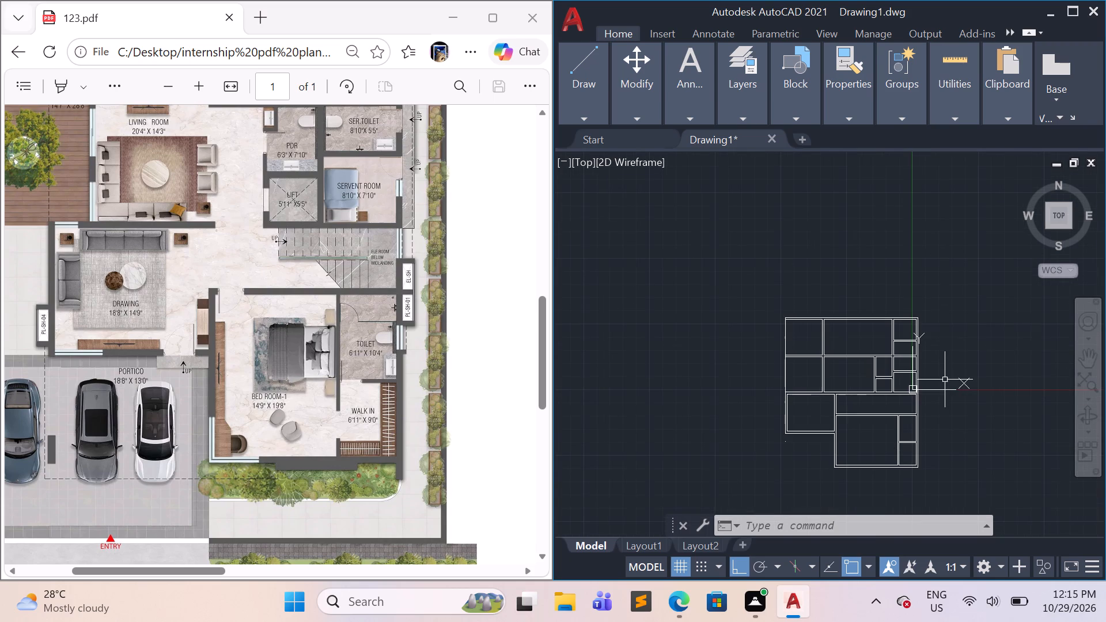
pyautogui.scroll(1, 940, 334)
pyautogui.scroll(1, 804, 339)
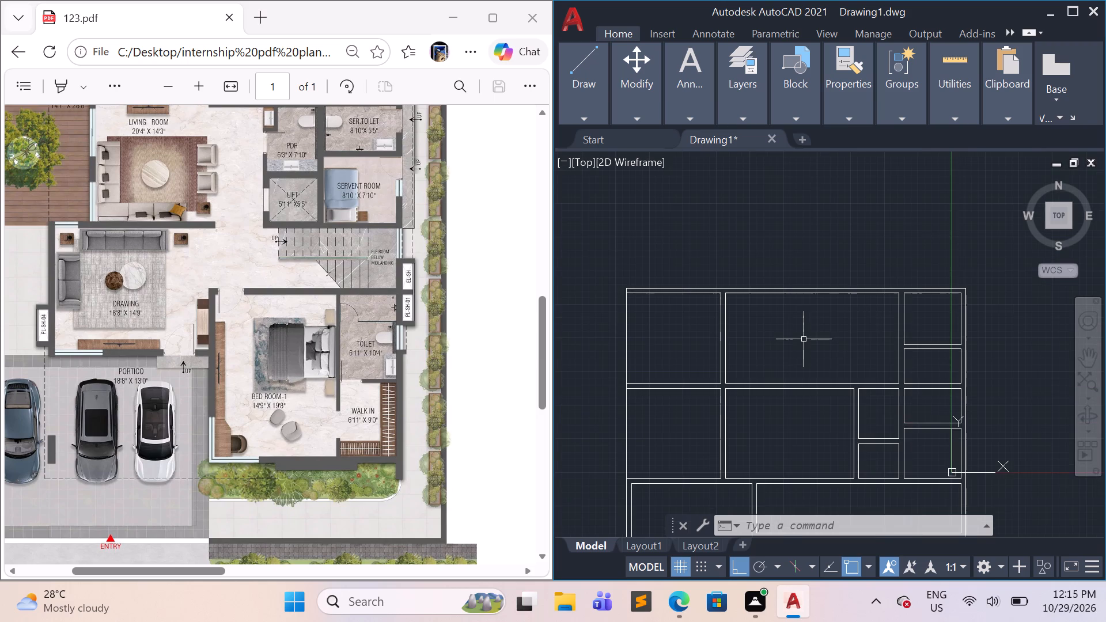
pyautogui.scroll(-1, 289, 331)
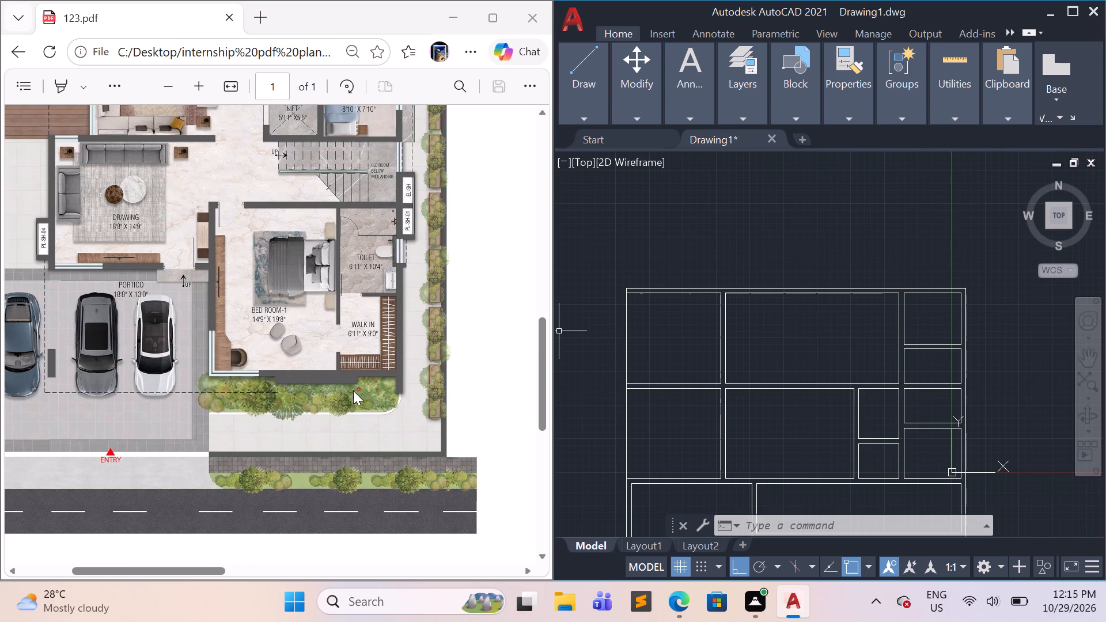
pyautogui.scroll(-1, 660, 426)
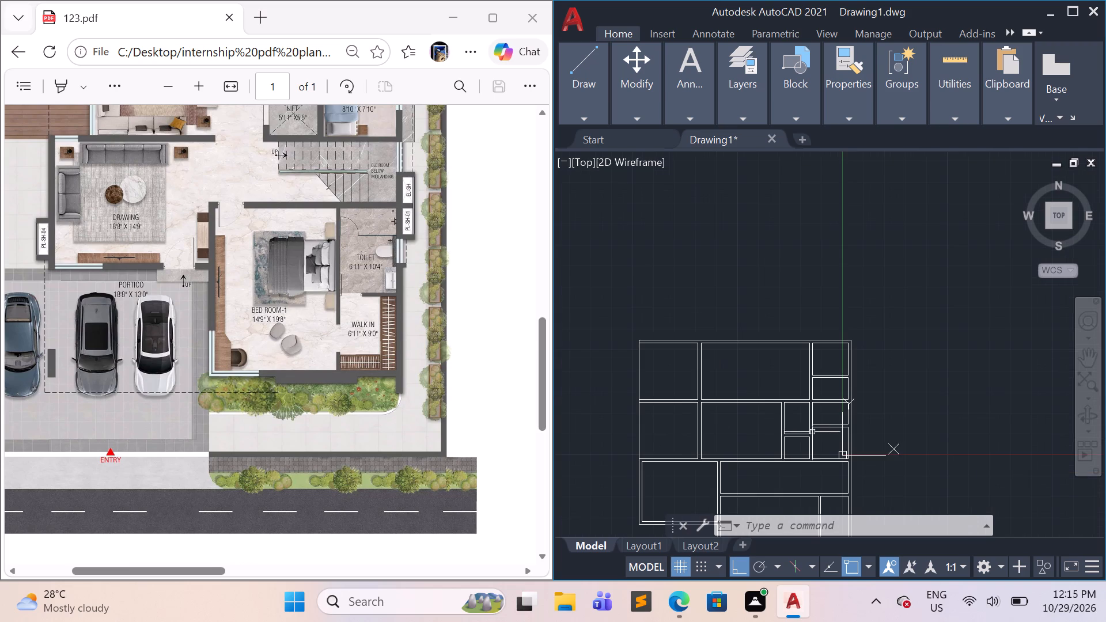
pyautogui.scroll(2, 377, 253)
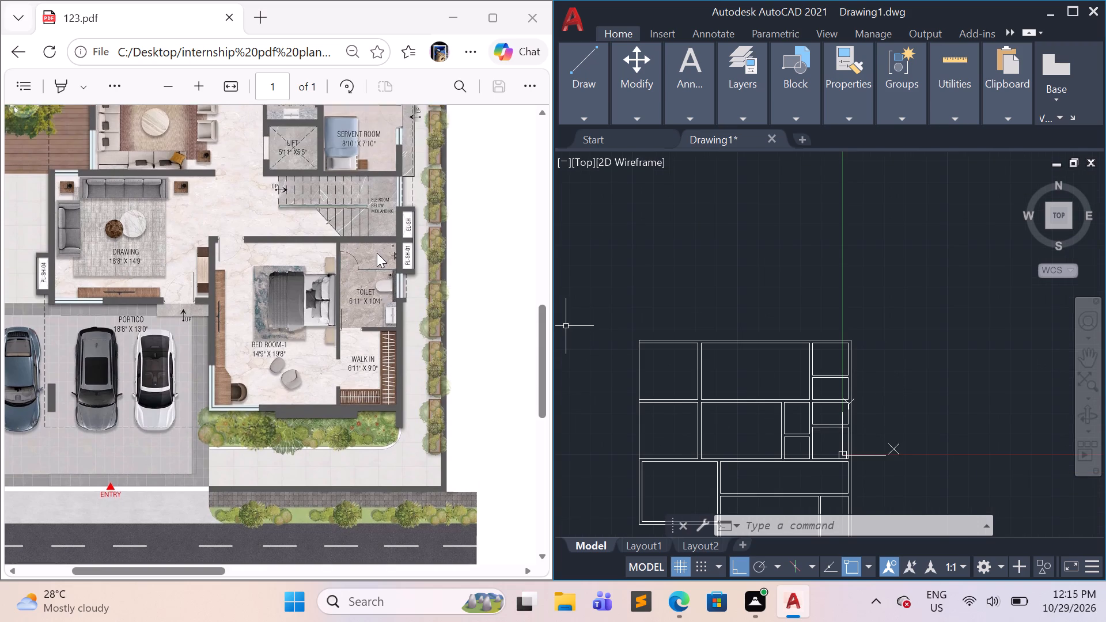
pyautogui.scroll(2, 377, 253)
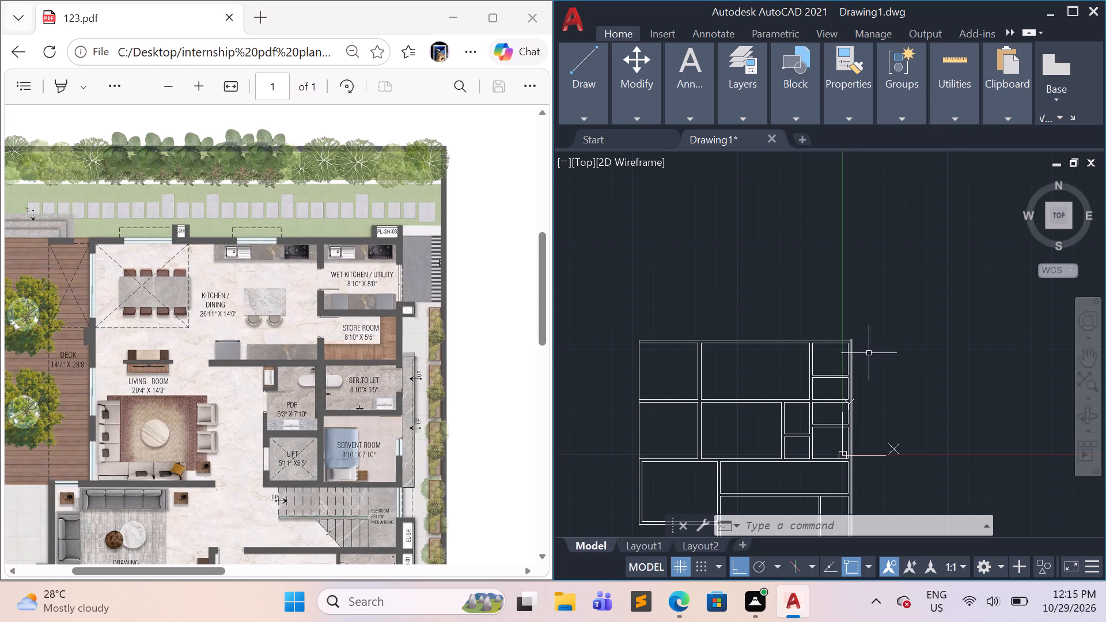
# Outside the wet kitchen's upper right corner, draw a base line about 3' long with a right leg about 1'-4" high and 9" wide.
pyautogui.scroll(3, 900, 355)
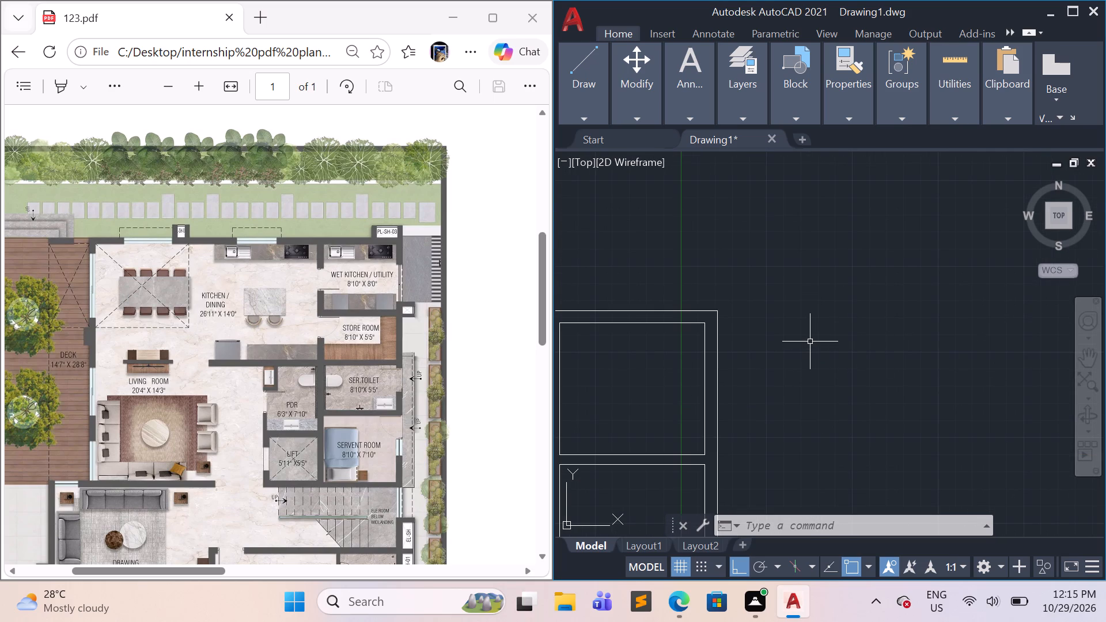
pyautogui.moveTo(815, 346); pyautogui.dragTo(855, 365, button='middle')
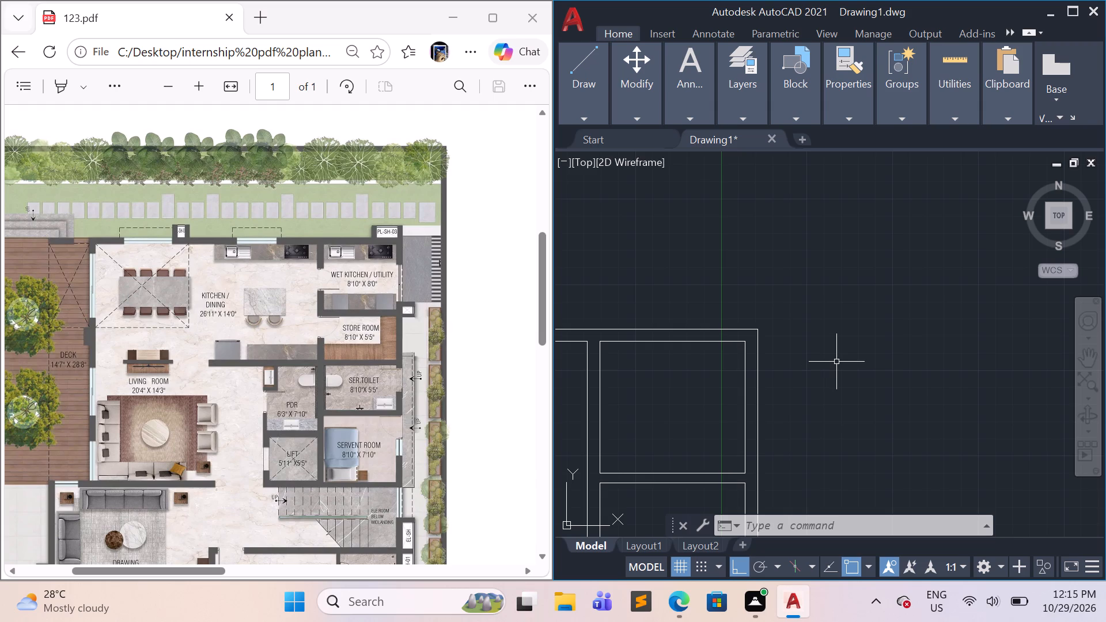
pyautogui.press('l')
pyautogui.press('Return')
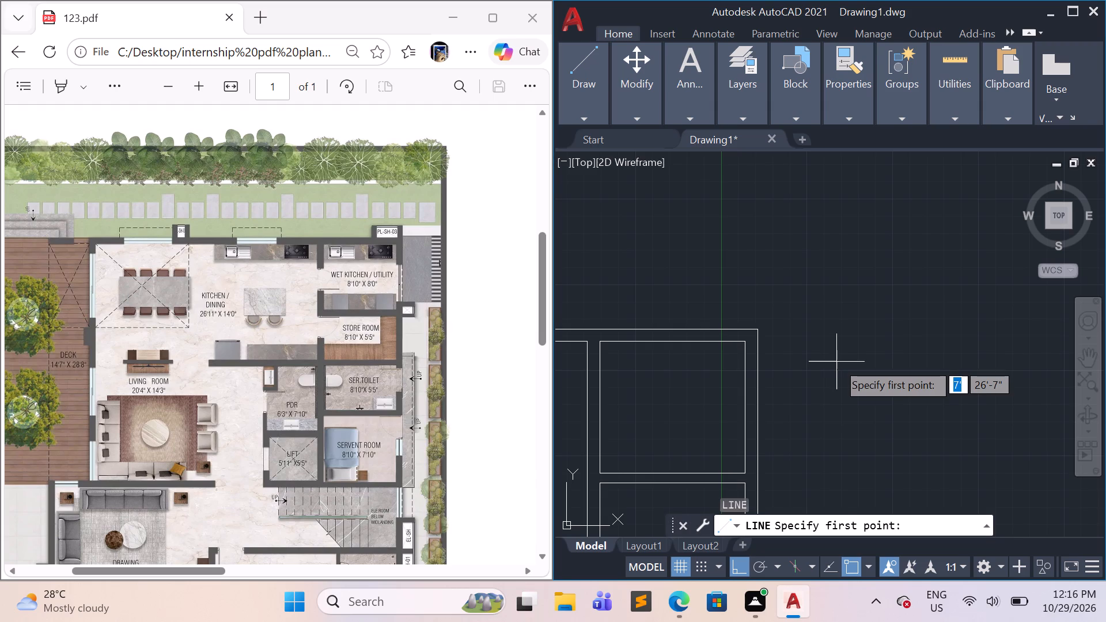
pyautogui.click(836, 358)
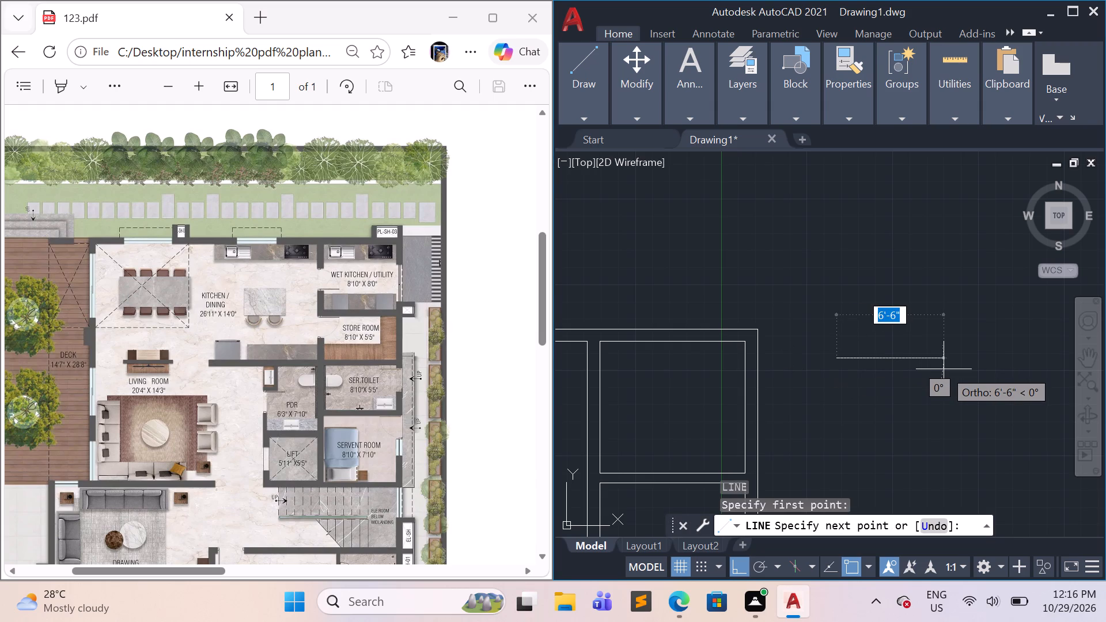
pyautogui.click(887, 366)
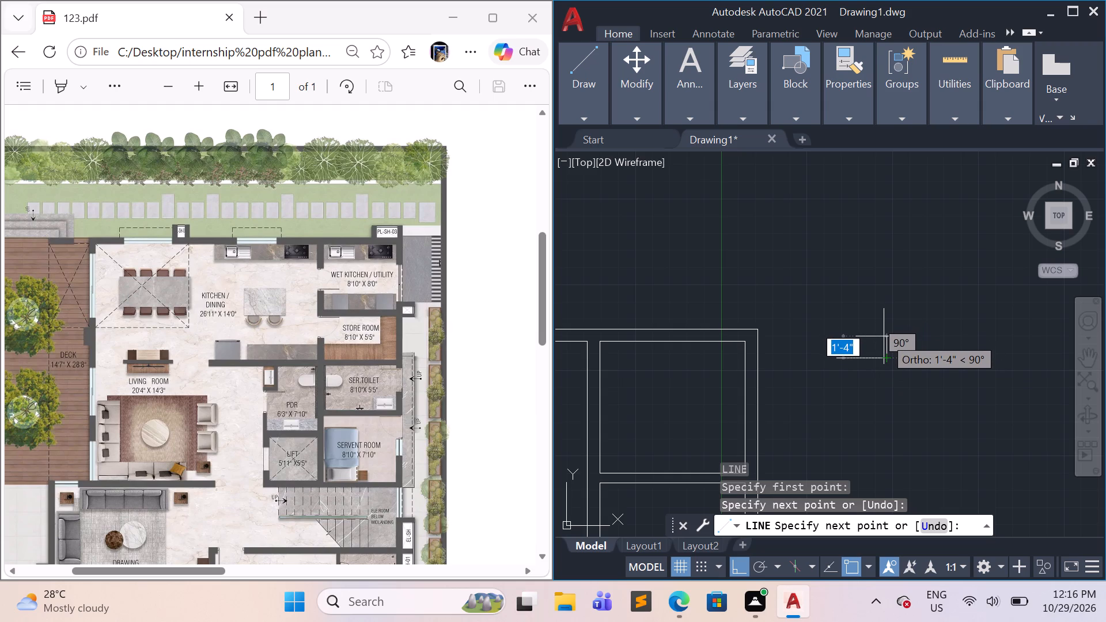
pyautogui.click(884, 336)
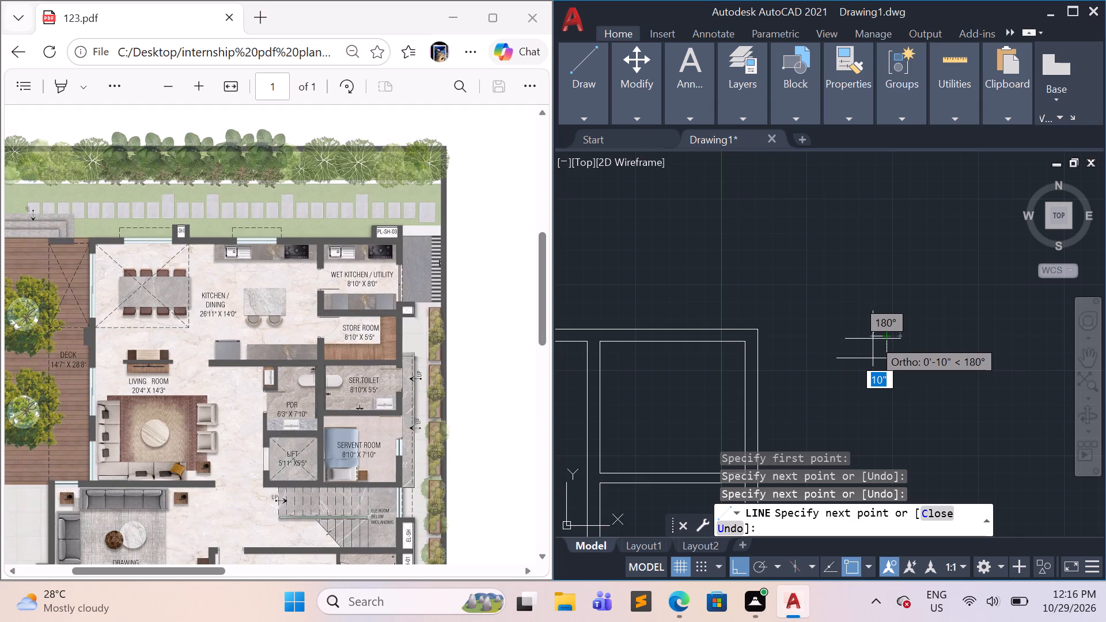
pyautogui.press('9')
pyautogui.hotkey('shift', '"')
pyautogui.press('Return')
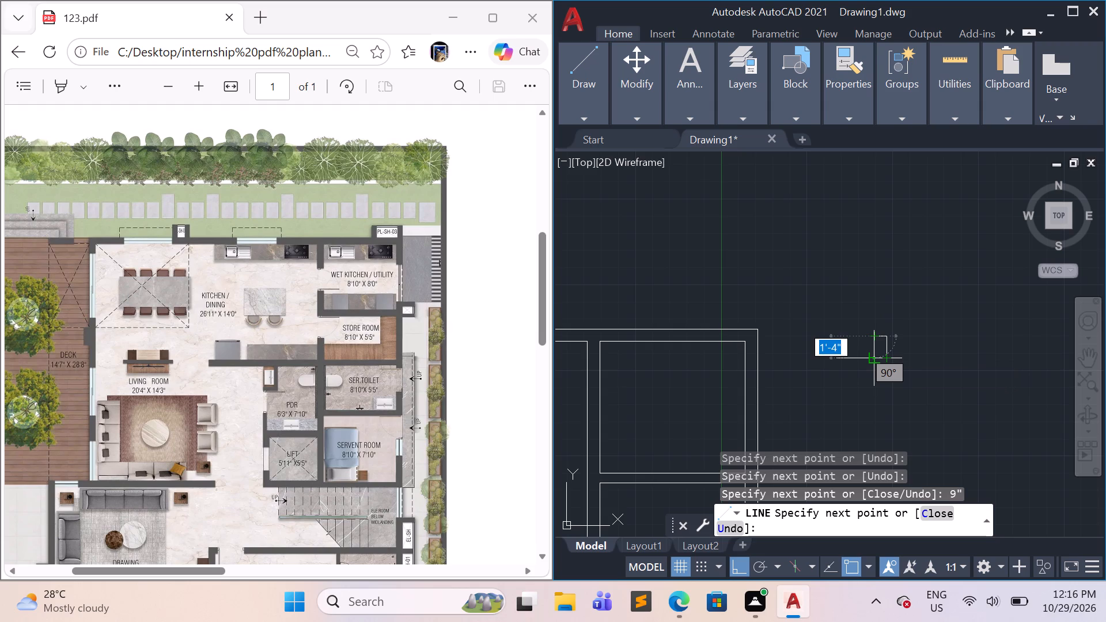
pyautogui.click(873, 356)
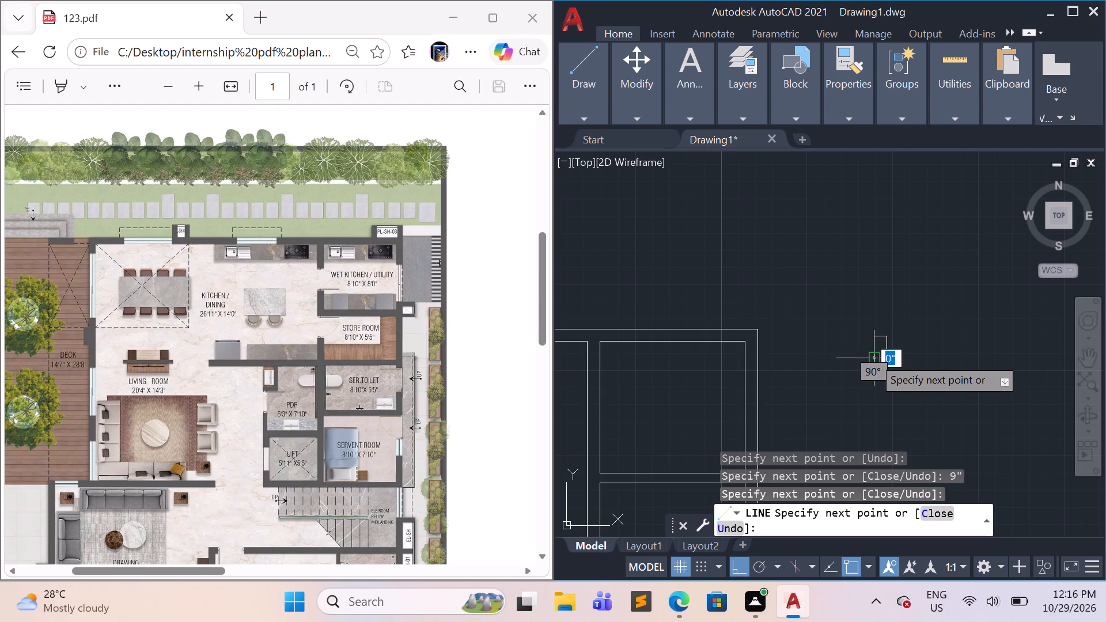
# Continue the line back along the base and draw a matching left leg about 1'-4" high, retracing the base to its right end.
pyautogui.click(841, 354)
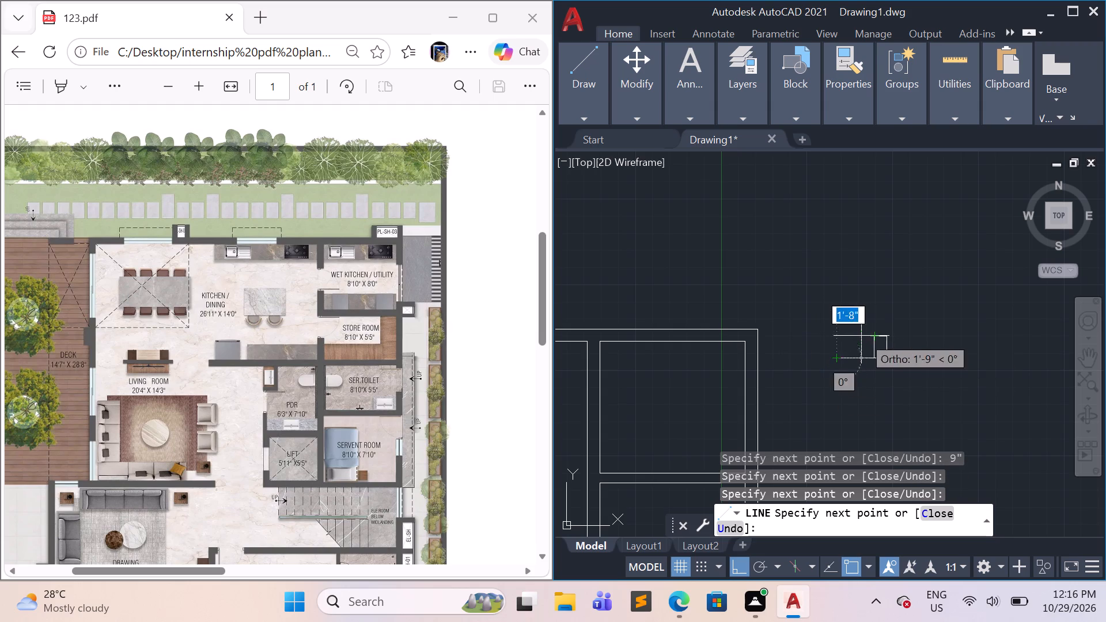
pyautogui.click(836, 335)
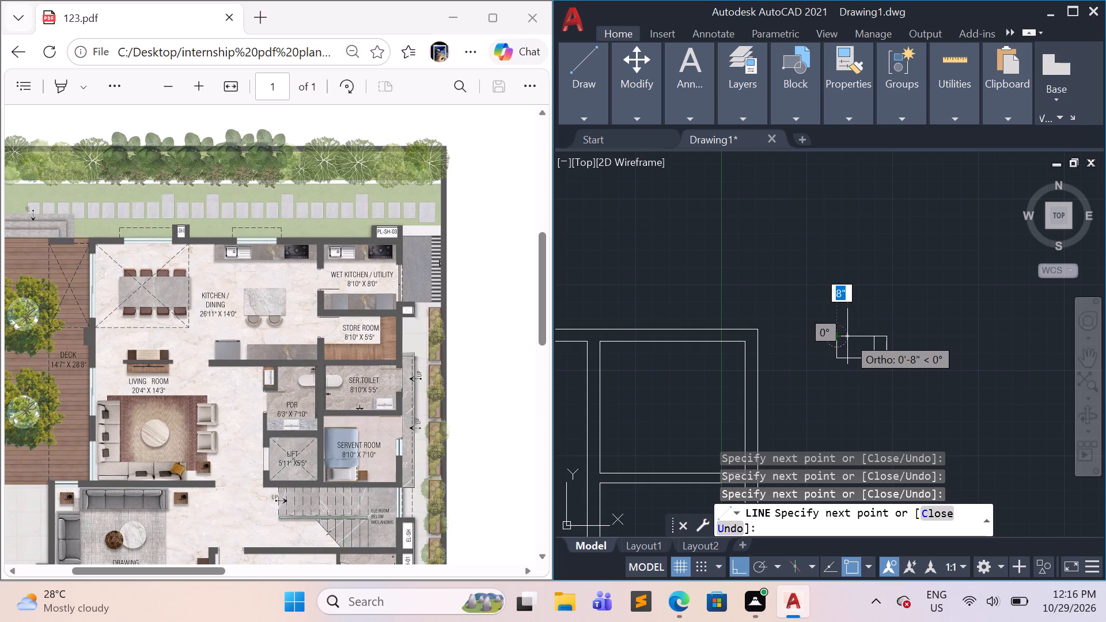
pyautogui.click(849, 336)
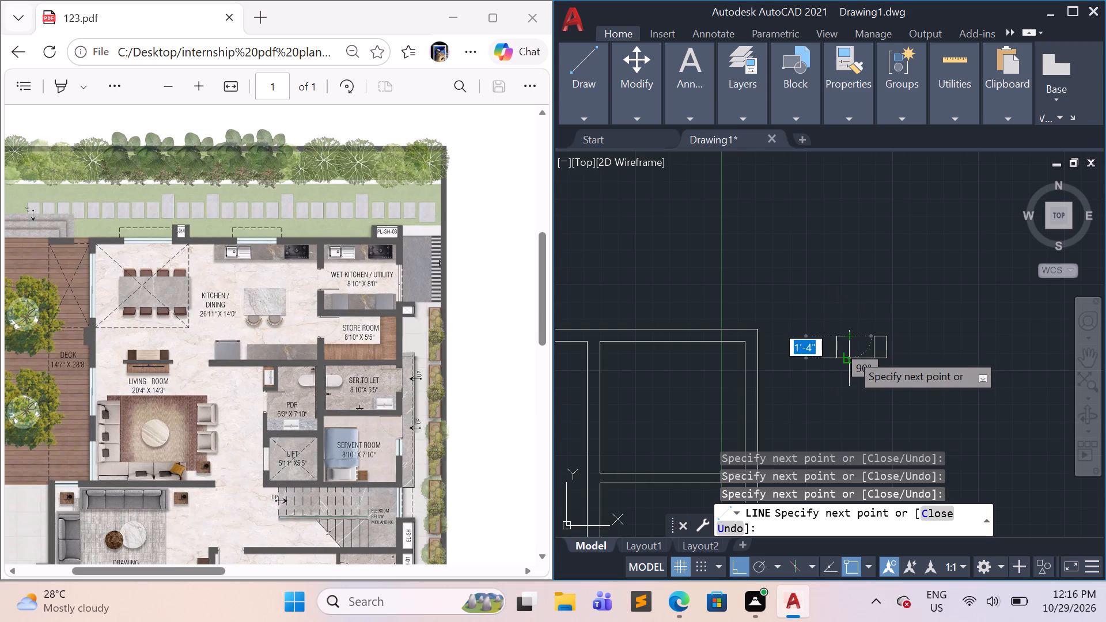
pyautogui.click(850, 353)
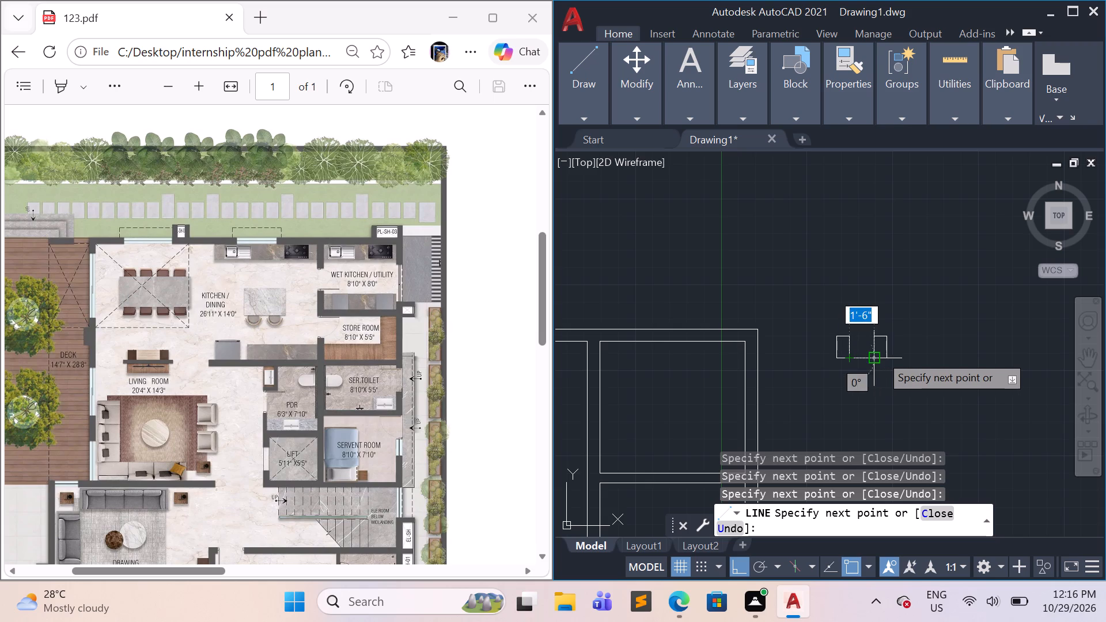
pyautogui.click(889, 358)
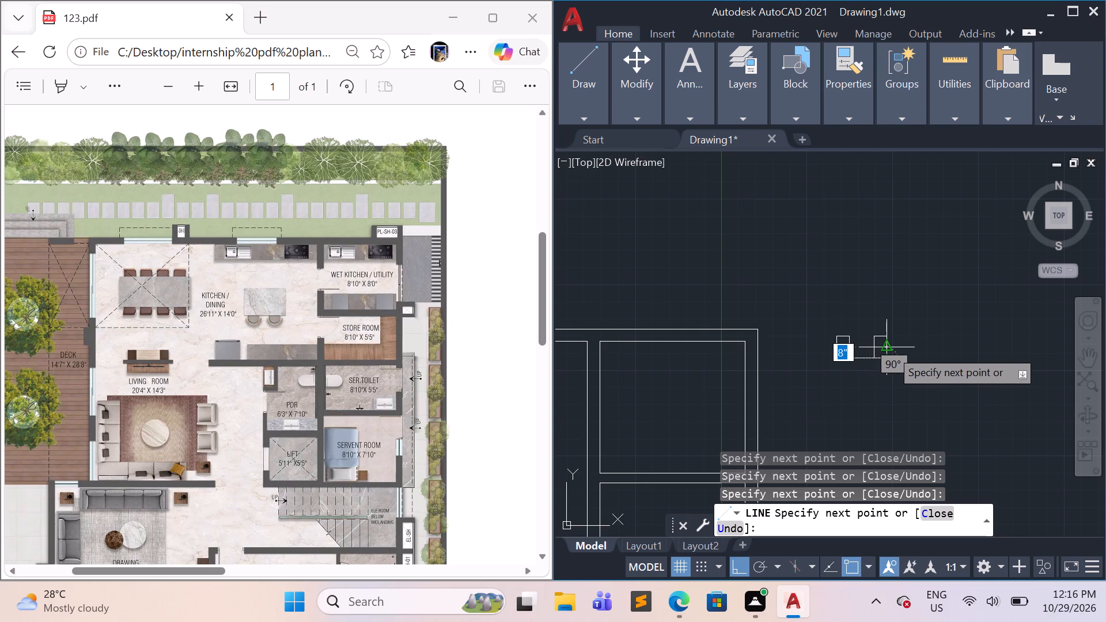
# Draw a horizontal line across both legs, 9" above the base, from the right edge to the left edge.
pyautogui.scroll(3, 890, 349)
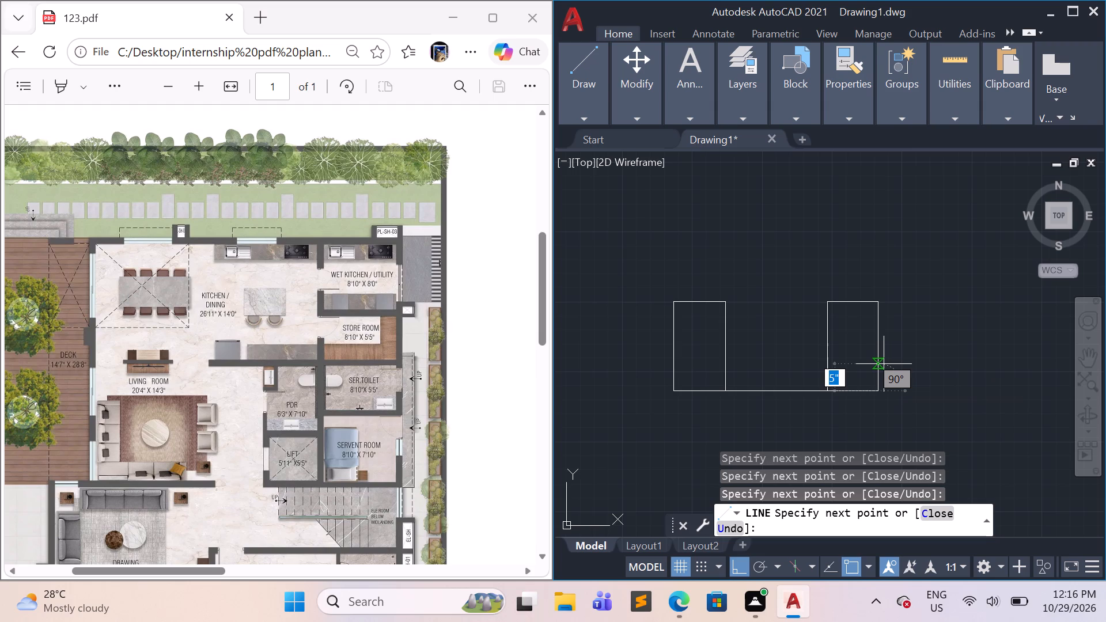
pyautogui.press('9')
pyautogui.hotkey('shift', '"')
pyautogui.press('Return')
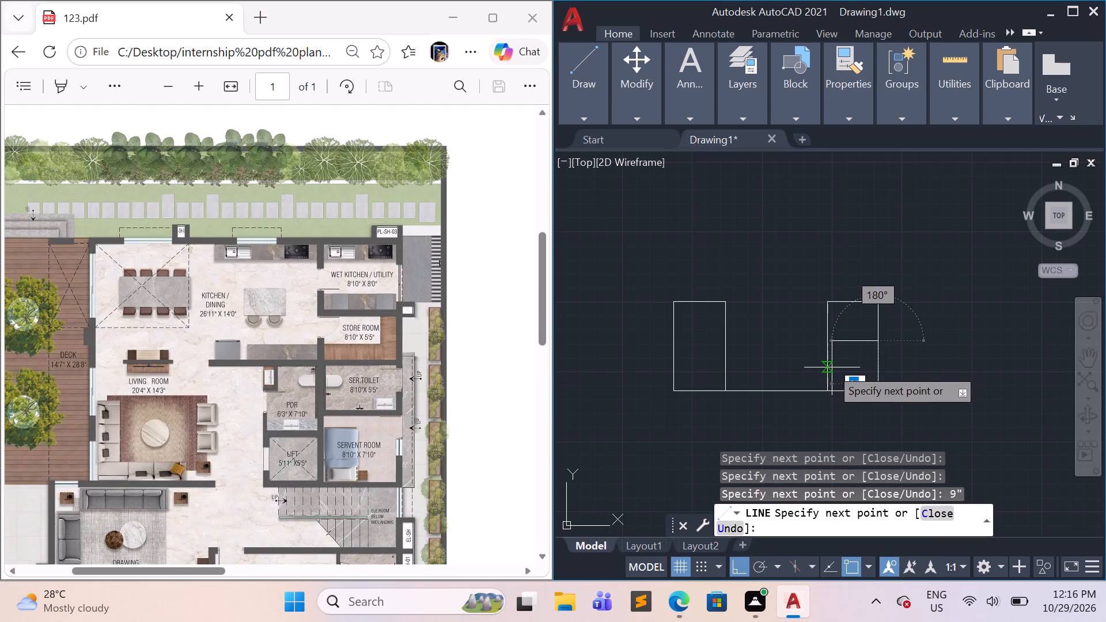
pyautogui.click(677, 336)
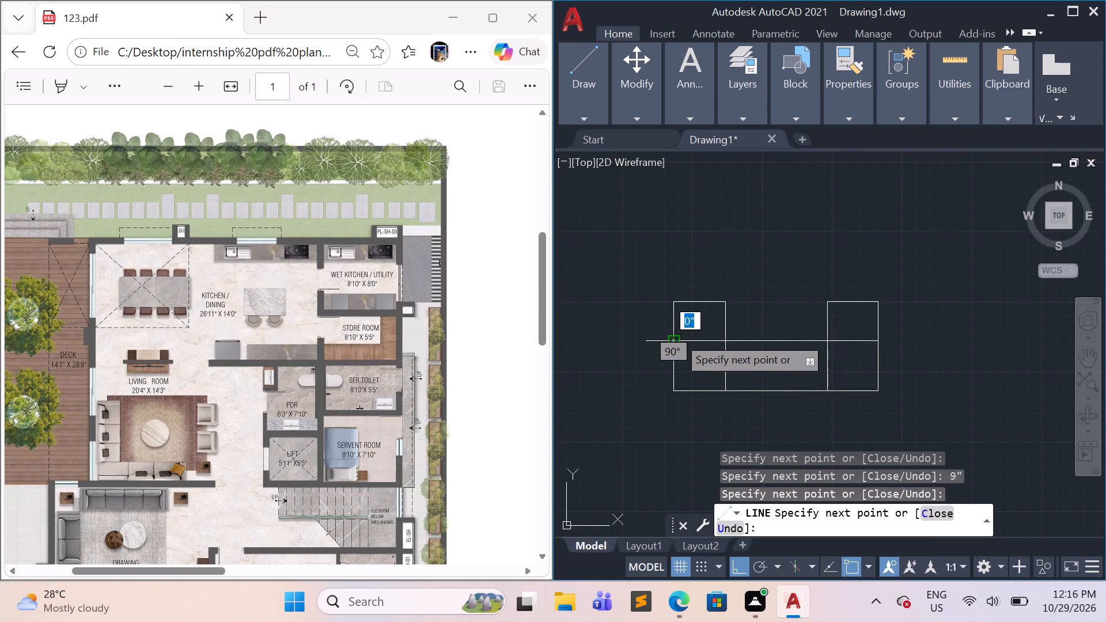
pyautogui.press('Escape')
# Trim the legs' inner lines below the 9" line and that line's portions inside both legs, leaving a U-shaped outline.
pyautogui.write('tr')
pyautogui.press('Return')
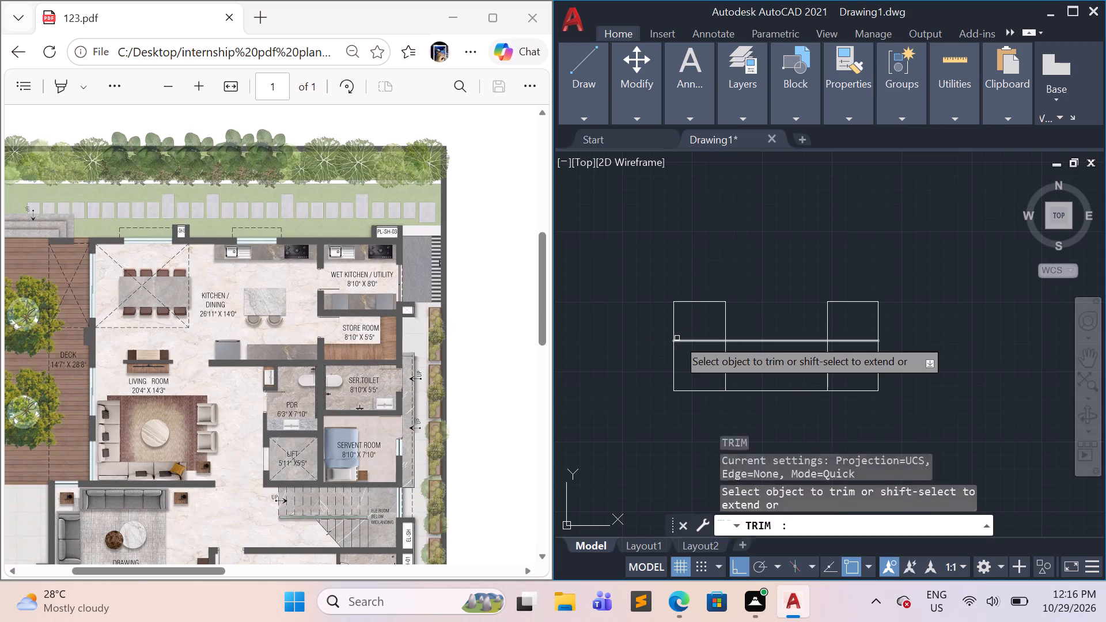
pyautogui.moveTo(716, 356); pyautogui.dragTo(824, 362)
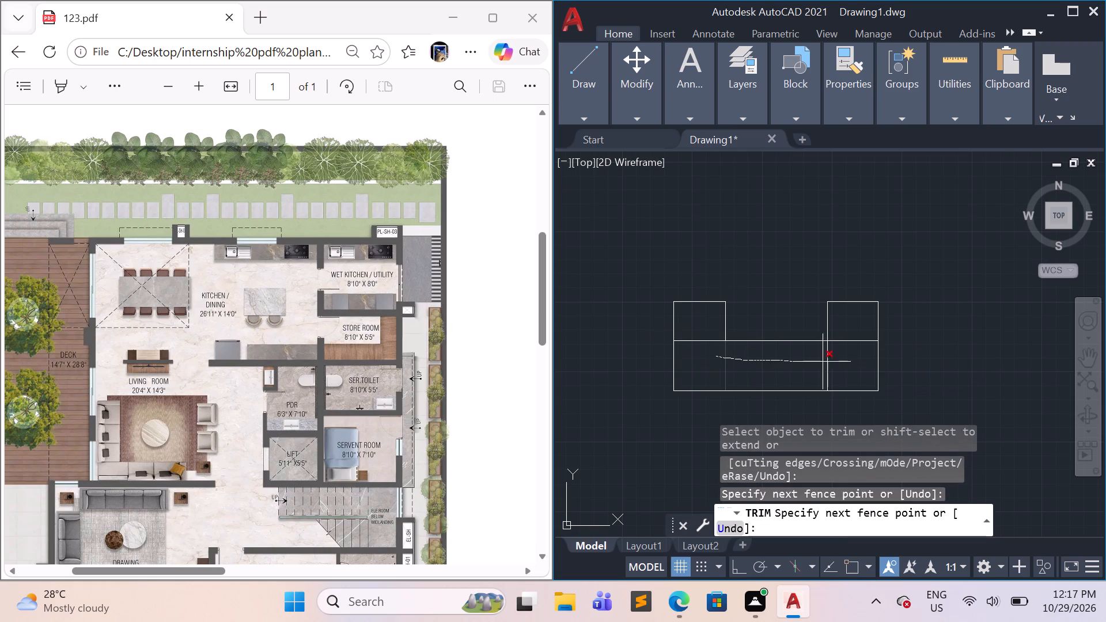
pyautogui.moveTo(824, 362); pyautogui.dragTo(833, 362)
pyautogui.click(702, 340)
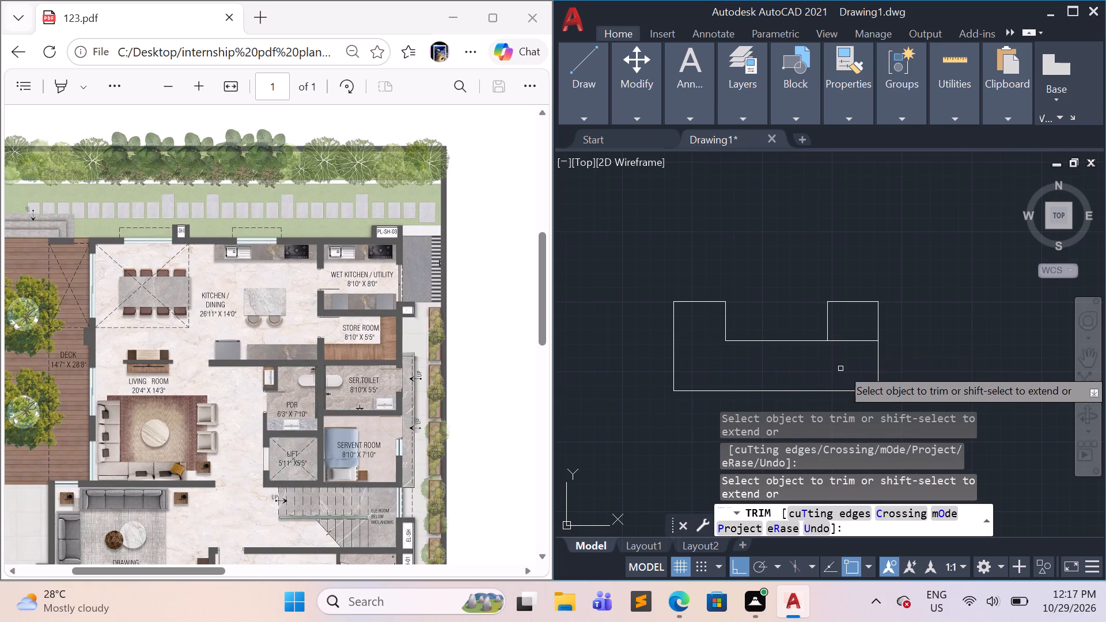
pyautogui.click(849, 341)
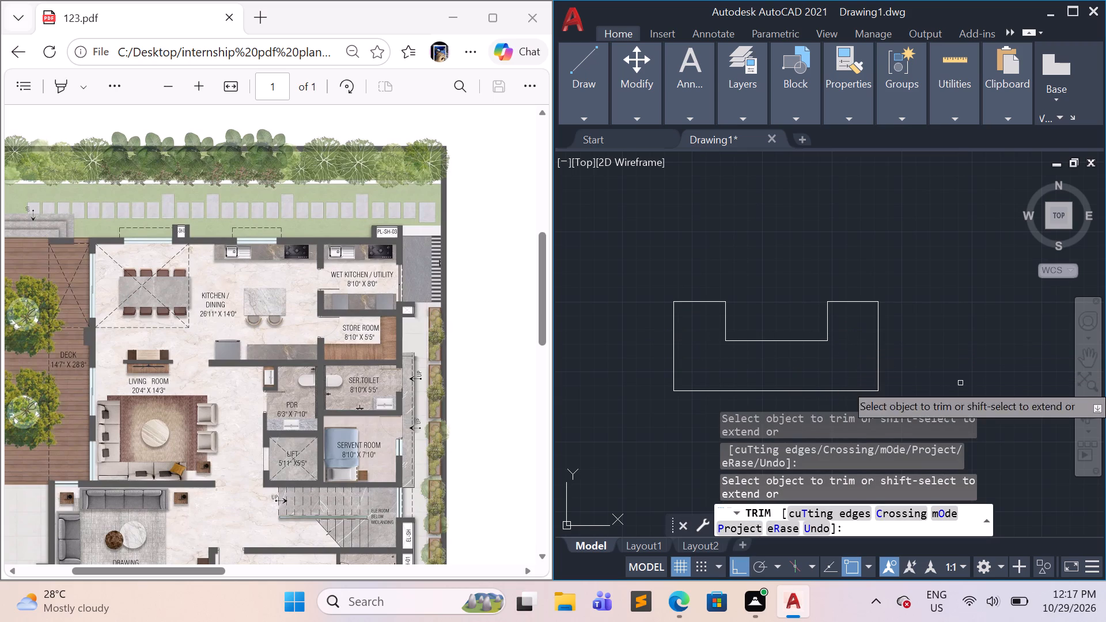
pyautogui.press('Escape')
# Copy the U-shaped outline from its lower right corner to the wet kitchen's upper right outer wall corner, with Ortho off.
pyautogui.scroll(-4, 960, 383)
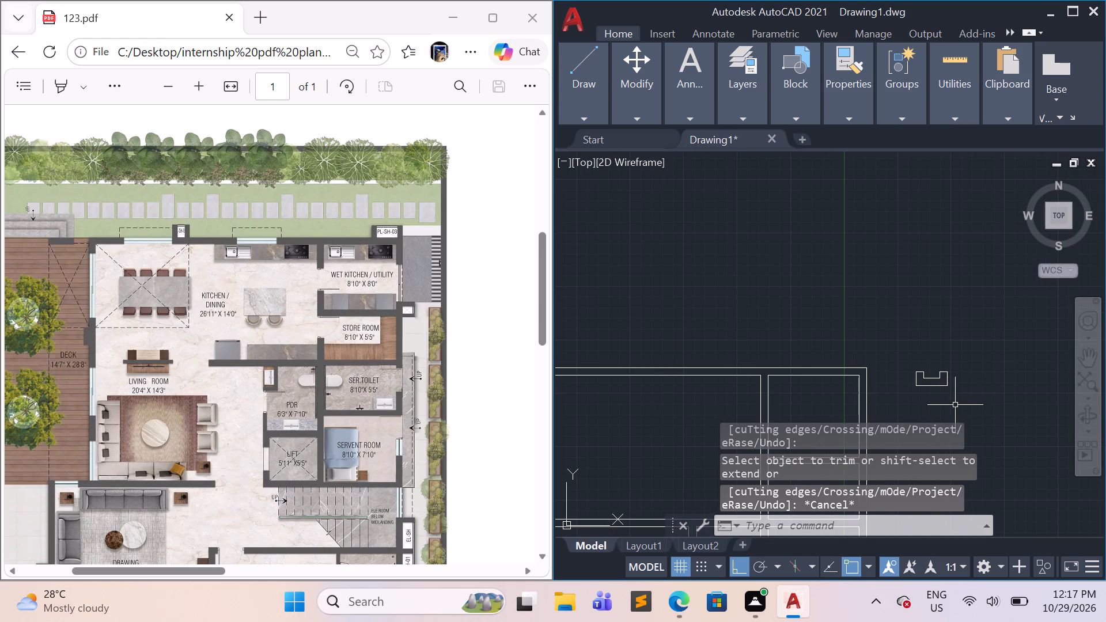
pyautogui.scroll(1, 955, 405)
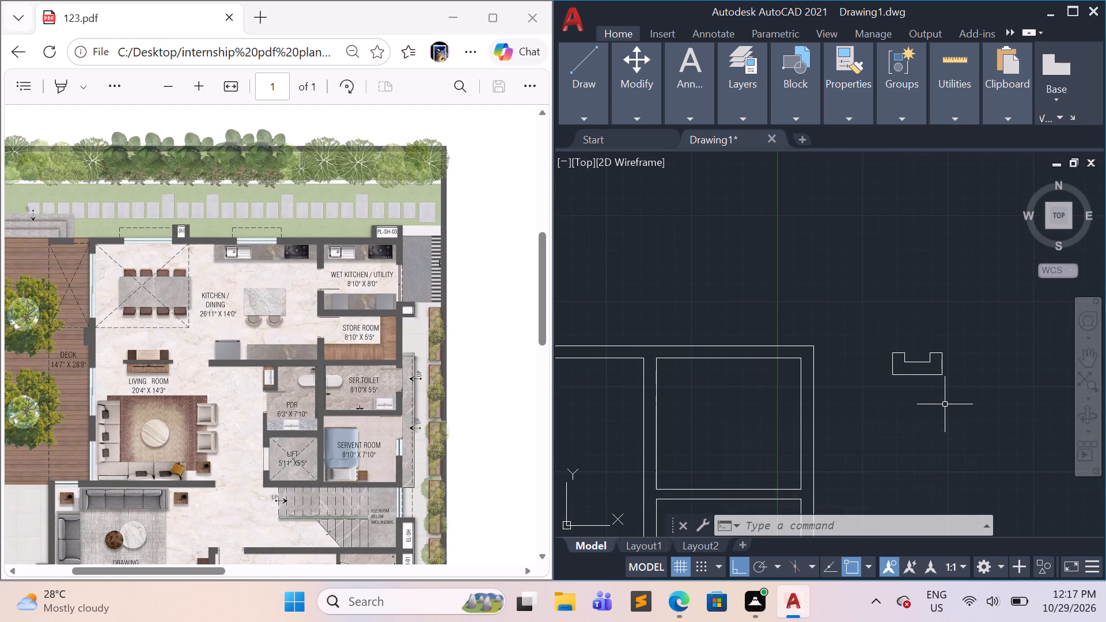
pyautogui.click(975, 397)
pyautogui.click(881, 327)
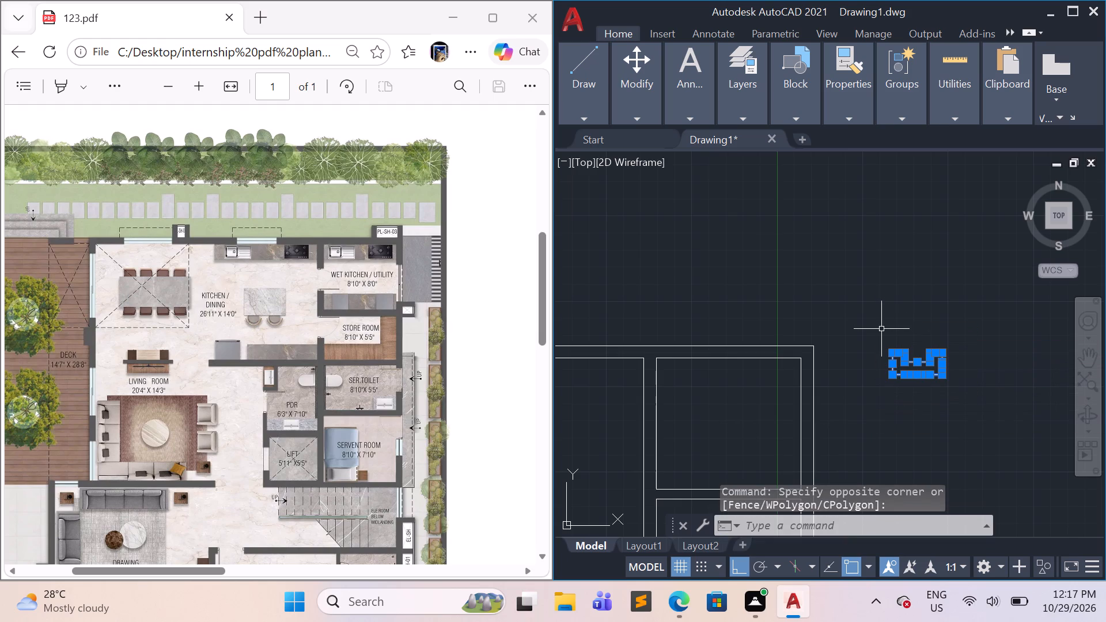
pyautogui.write('co')
pyautogui.press('Return')
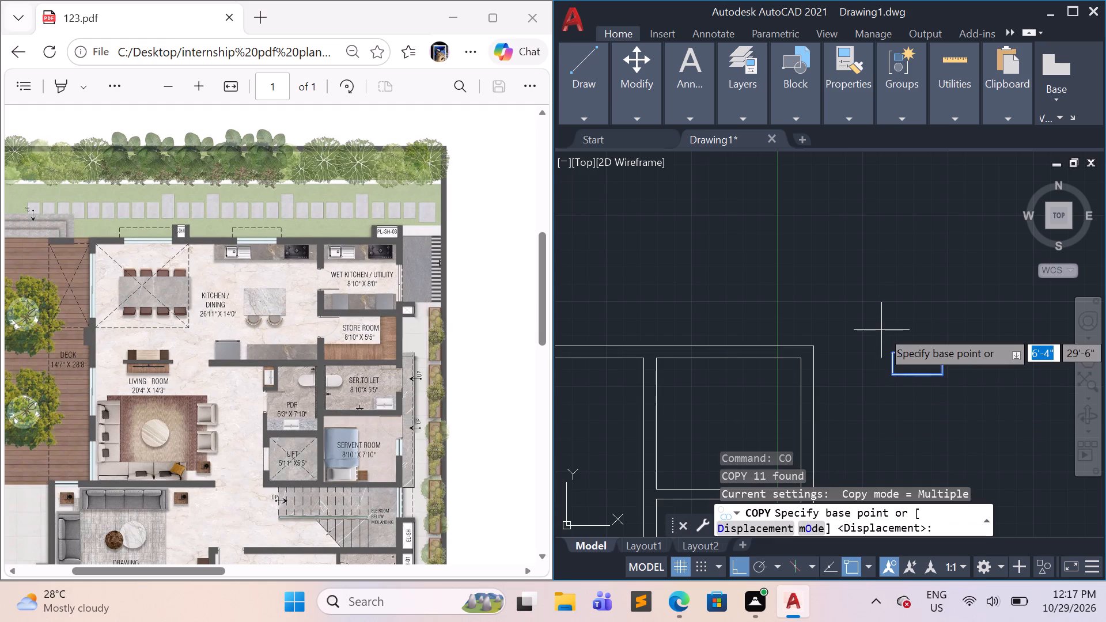
pyautogui.click(942, 377)
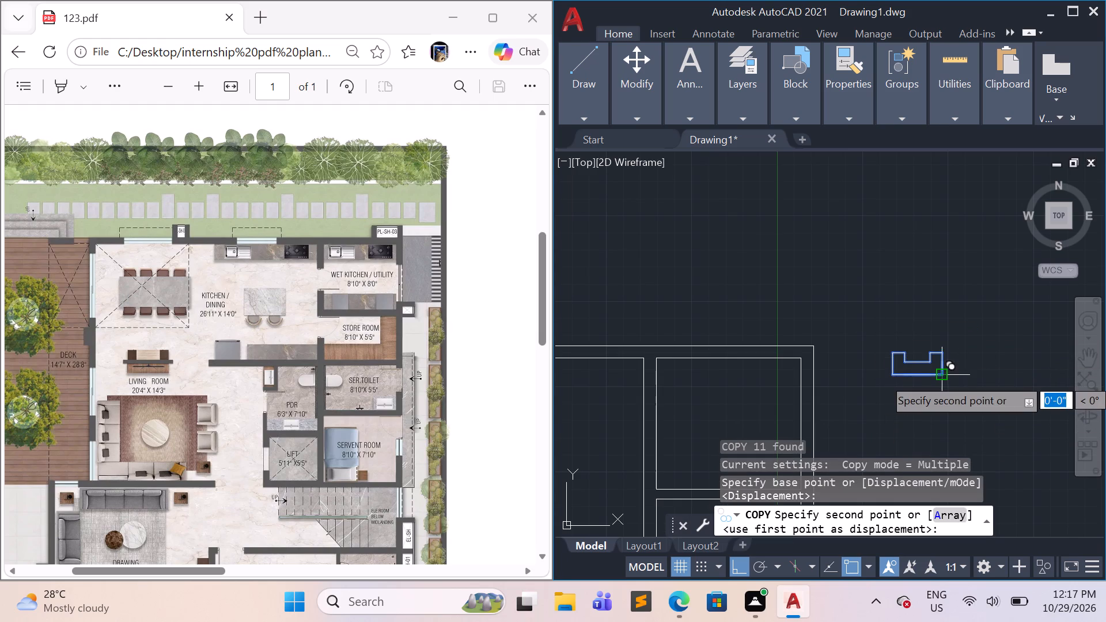
pyautogui.press('F8')
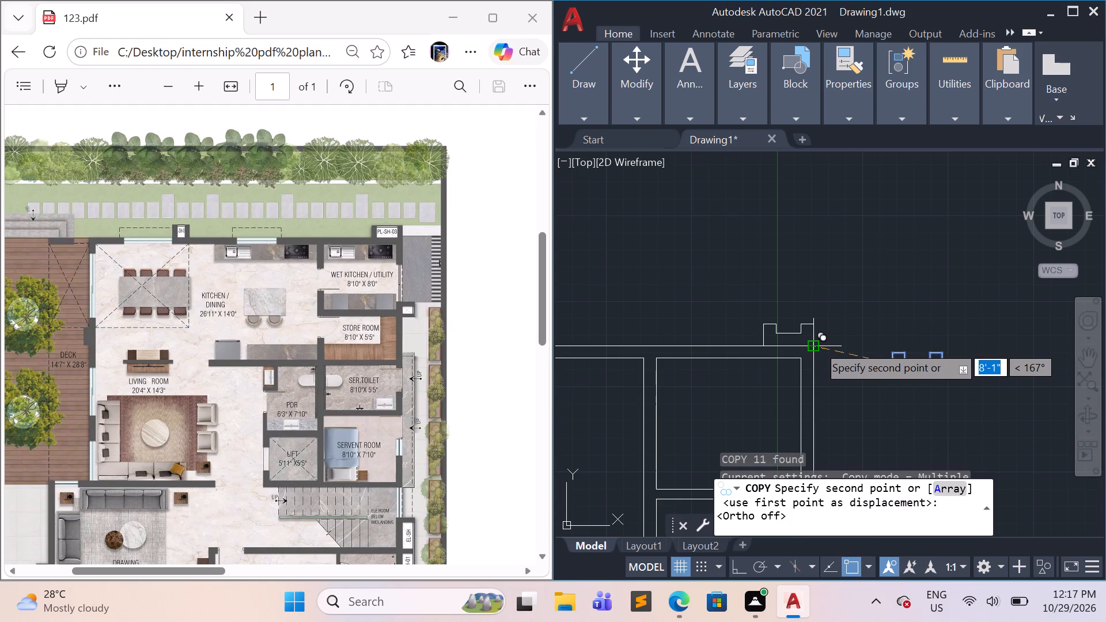
pyautogui.click(817, 344)
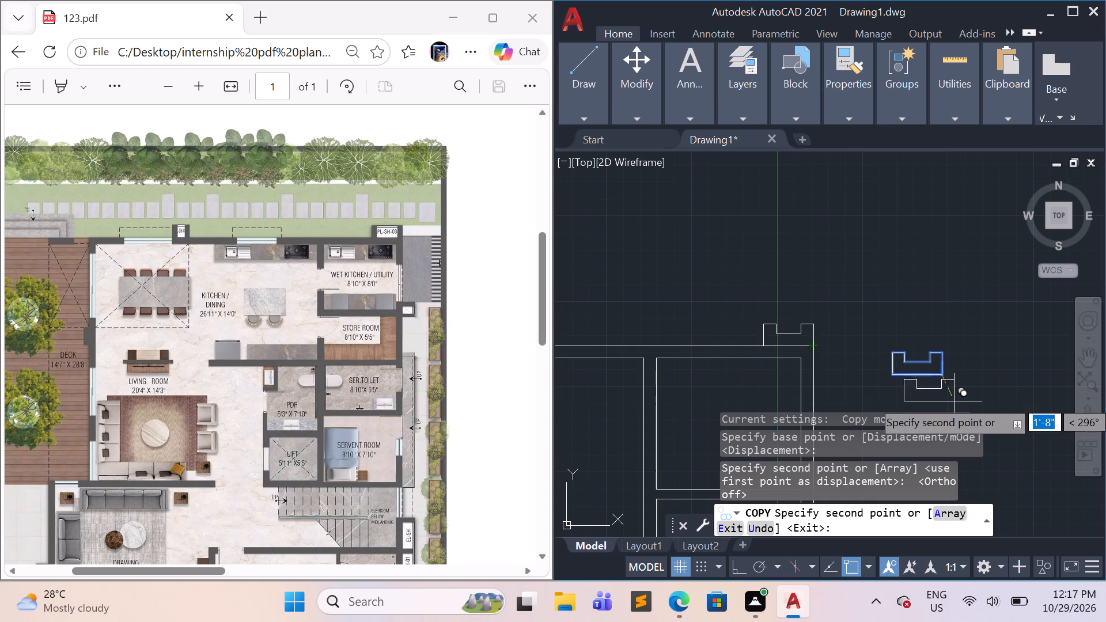
pyautogui.press('Escape')
# Move the recess line of the original U-shaped outline straight down about 6" towards its base.
pyautogui.scroll(1, 910, 395)
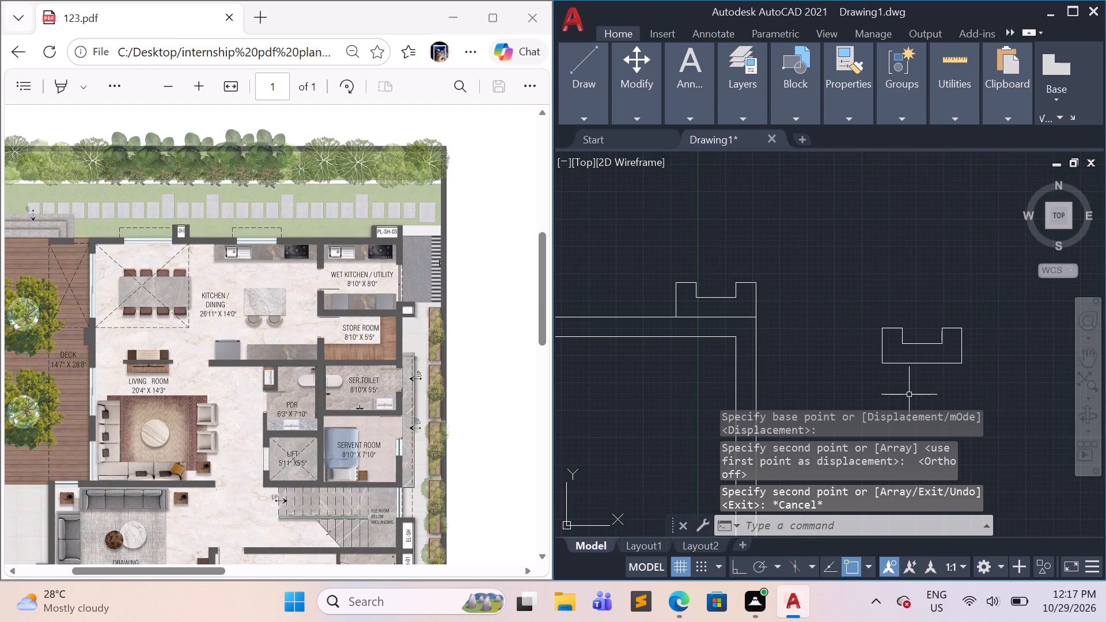
pyautogui.click(933, 344)
pyautogui.scroll(3, 931, 349)
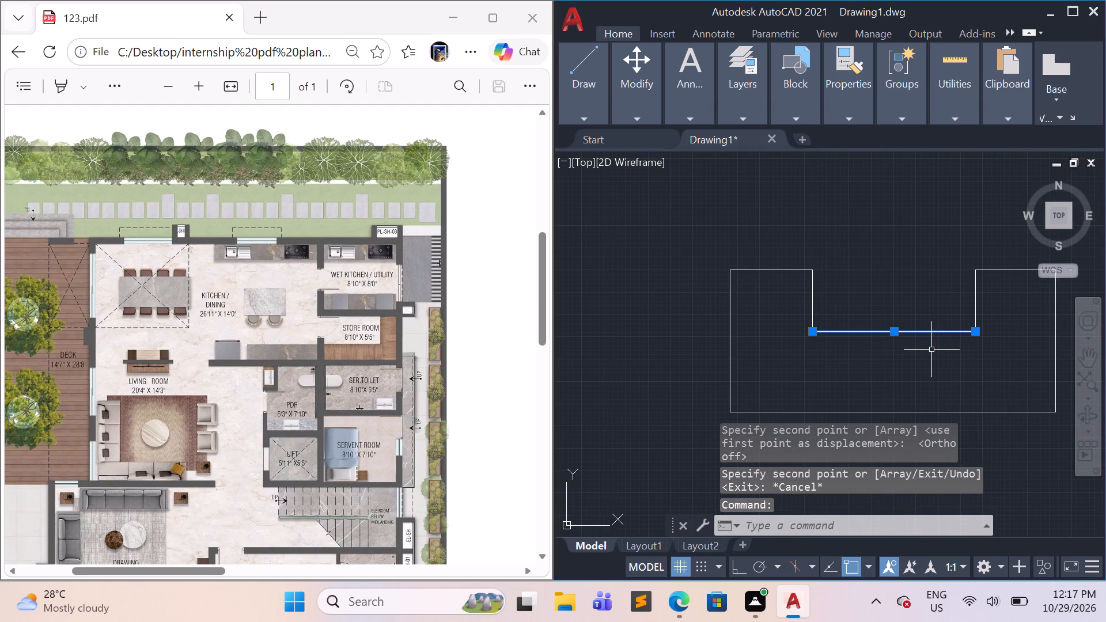
pyautogui.press('m')
pyautogui.press('Return')
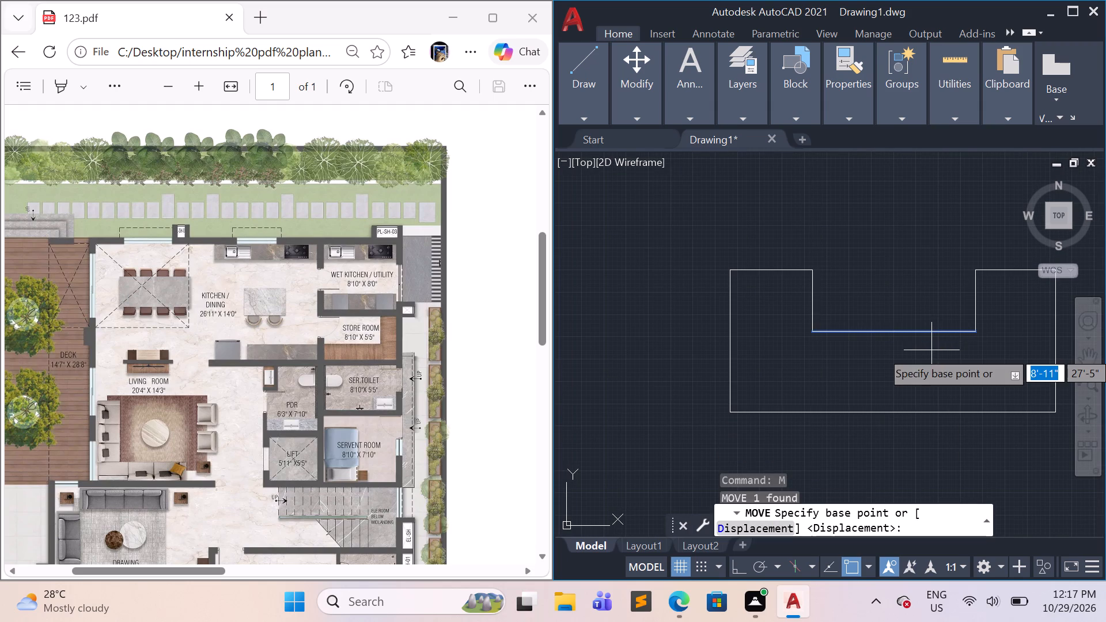
pyautogui.click(812, 334)
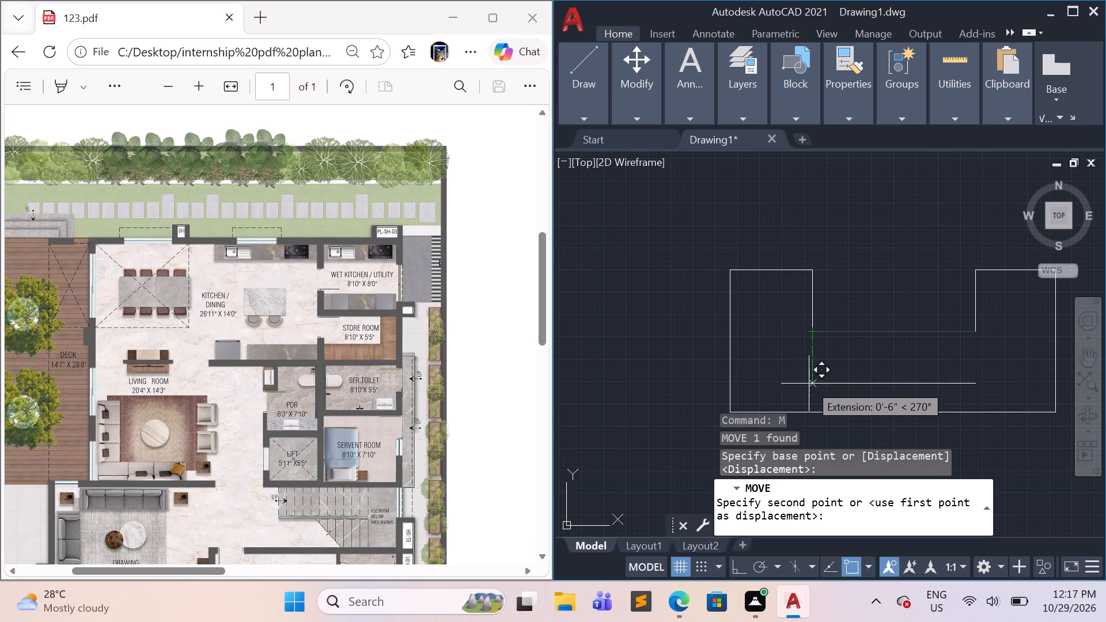
pyautogui.click(809, 384)
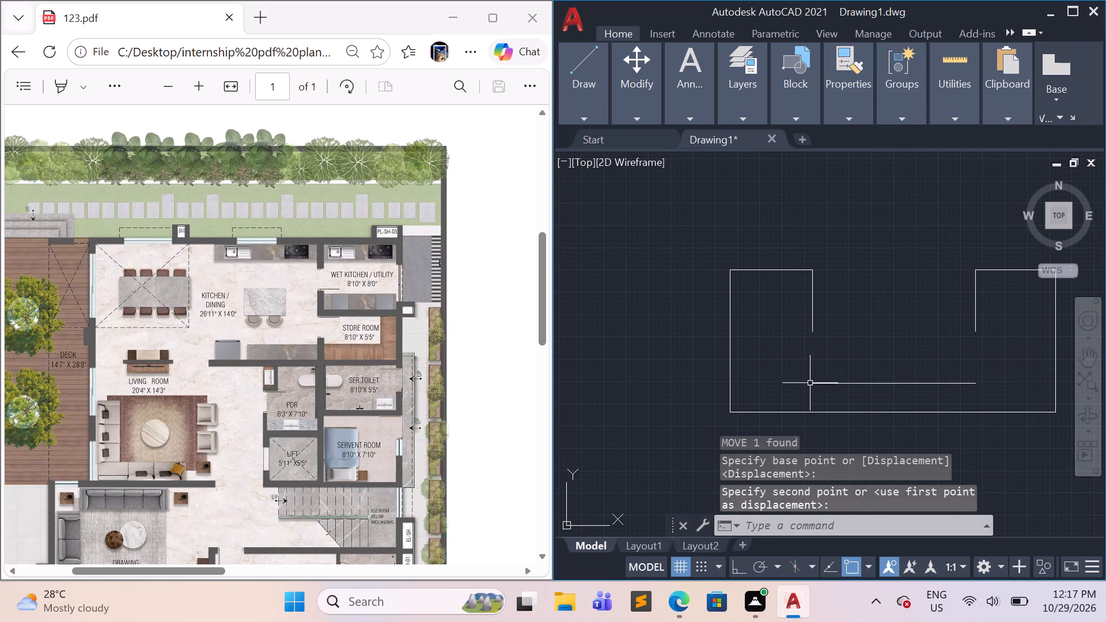
pyautogui.press('Escape')
# Extend the inner vertical lines of both legs down to the lowered recess line.
pyautogui.write('ex')
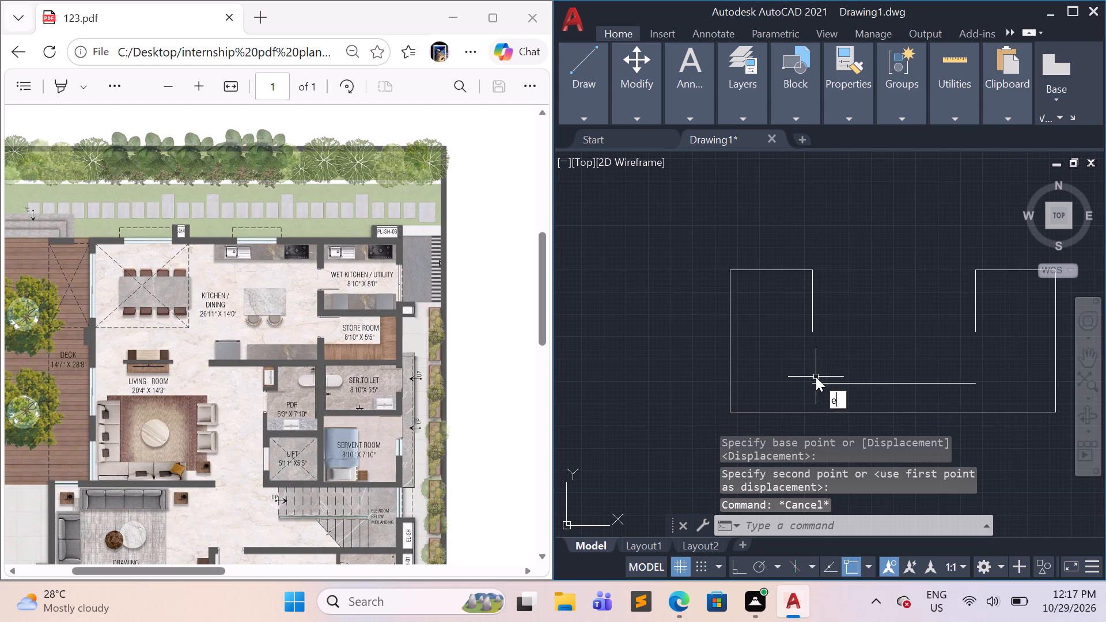
pyautogui.press('Return')
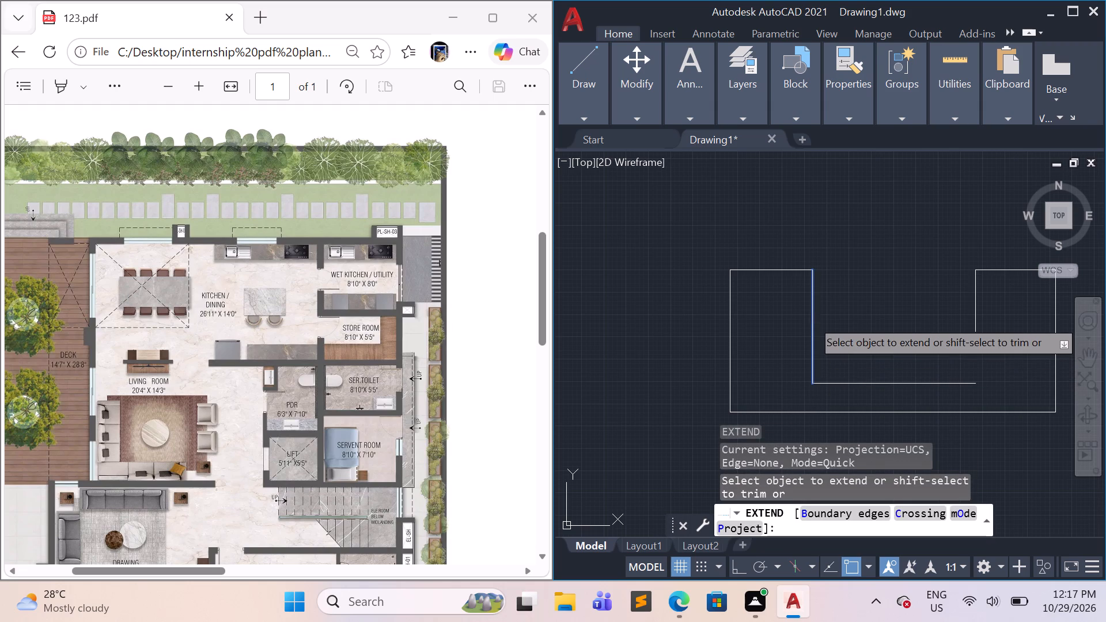
pyautogui.click(811, 319)
pyautogui.click(975, 323)
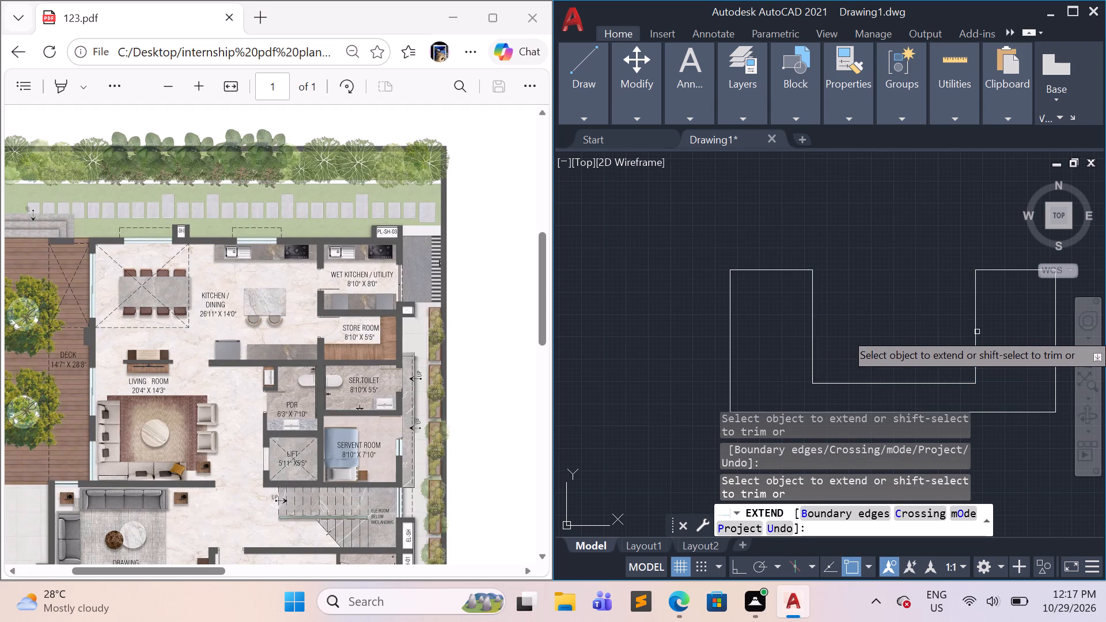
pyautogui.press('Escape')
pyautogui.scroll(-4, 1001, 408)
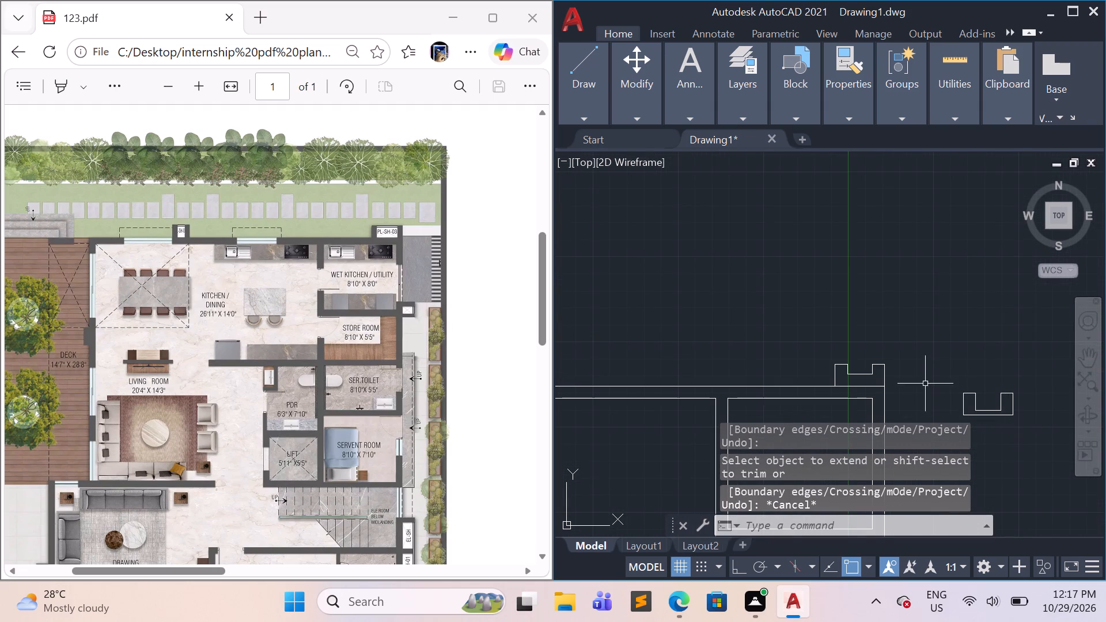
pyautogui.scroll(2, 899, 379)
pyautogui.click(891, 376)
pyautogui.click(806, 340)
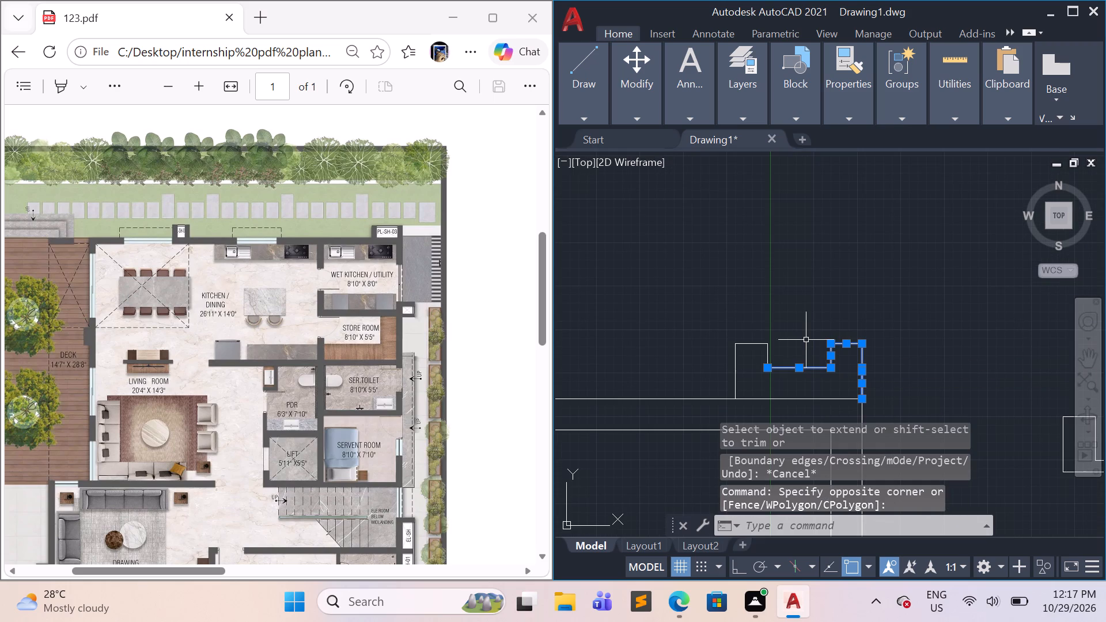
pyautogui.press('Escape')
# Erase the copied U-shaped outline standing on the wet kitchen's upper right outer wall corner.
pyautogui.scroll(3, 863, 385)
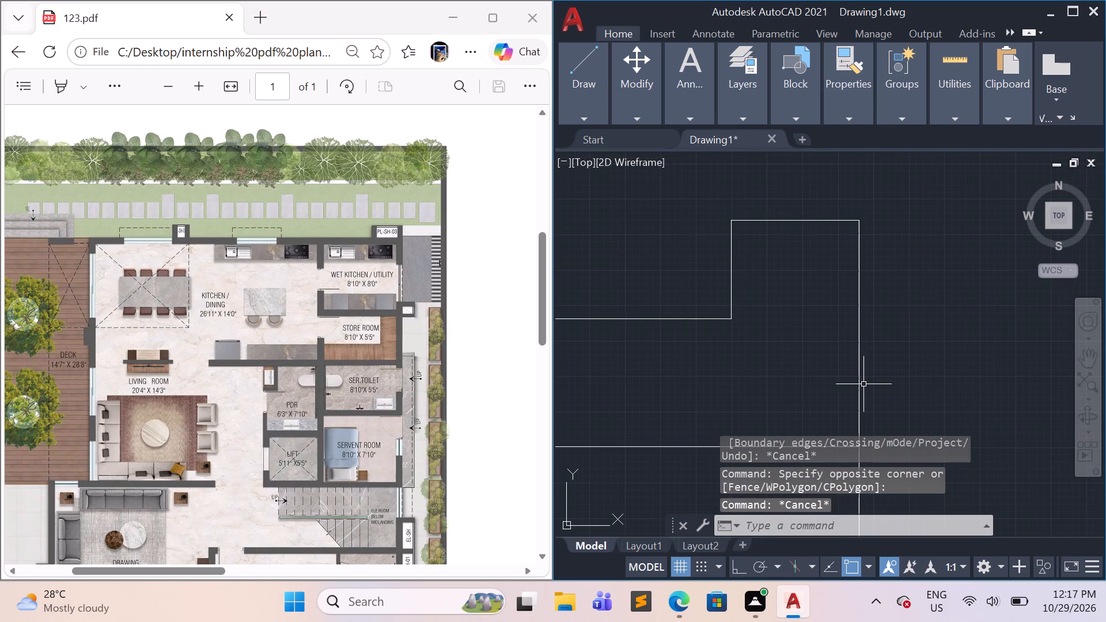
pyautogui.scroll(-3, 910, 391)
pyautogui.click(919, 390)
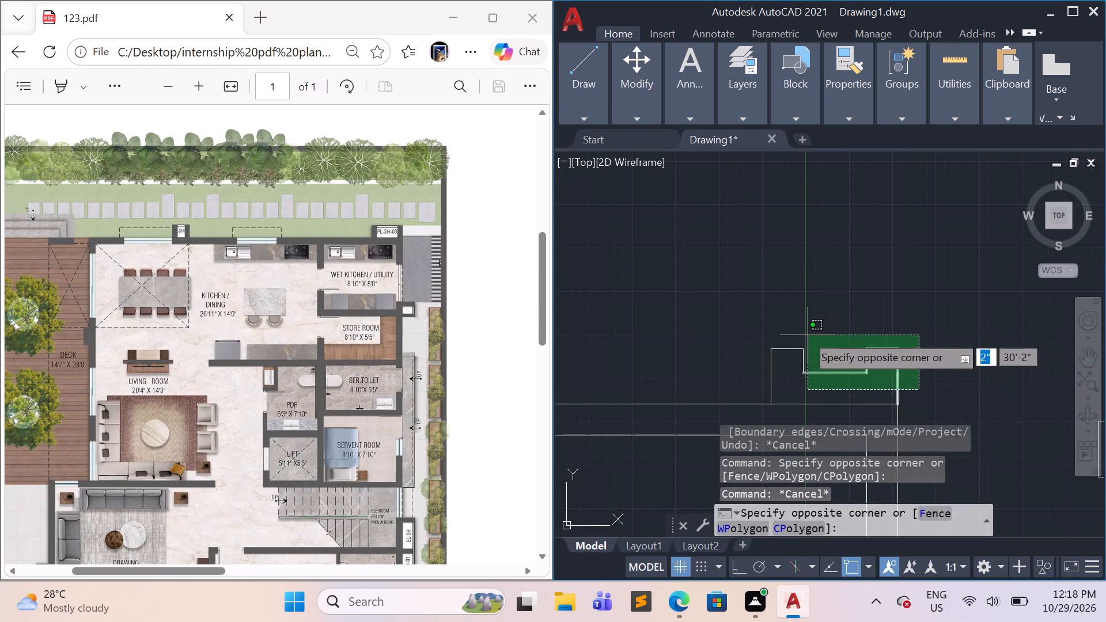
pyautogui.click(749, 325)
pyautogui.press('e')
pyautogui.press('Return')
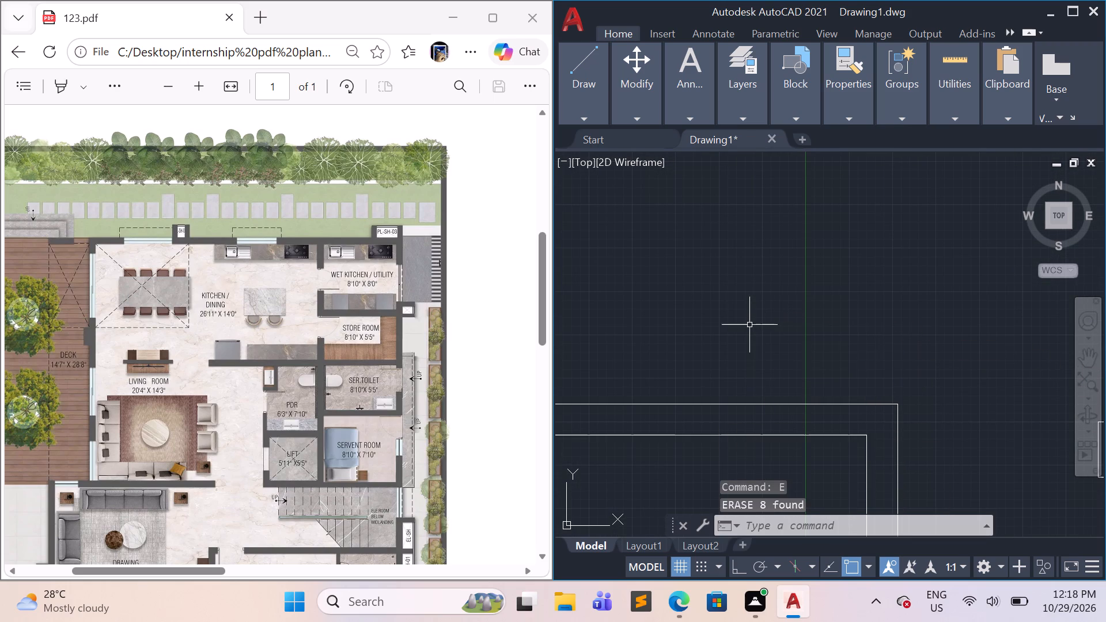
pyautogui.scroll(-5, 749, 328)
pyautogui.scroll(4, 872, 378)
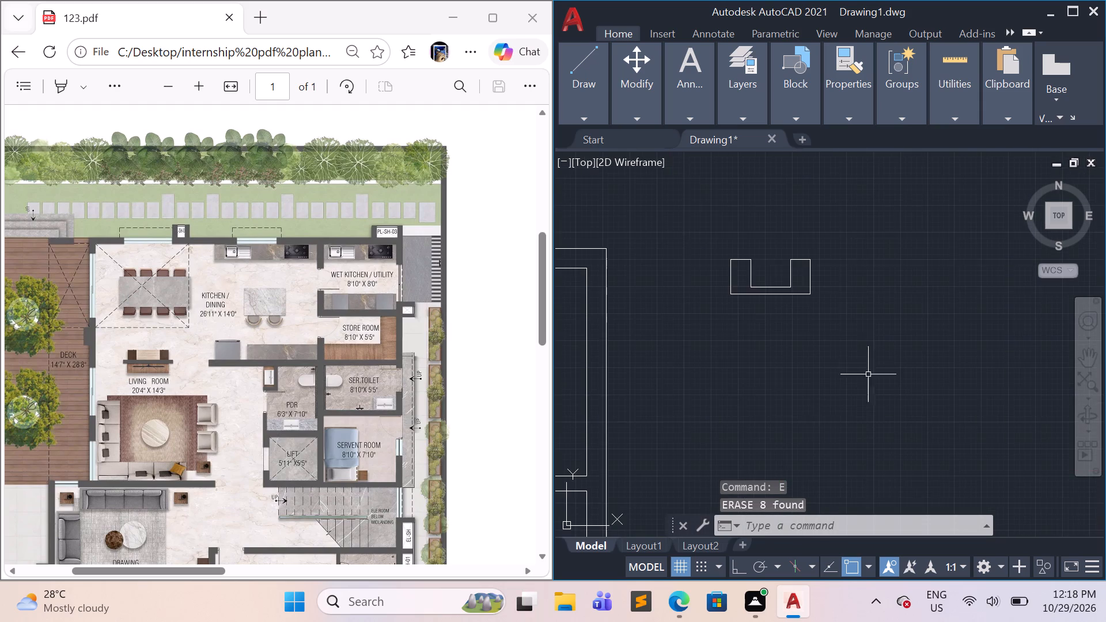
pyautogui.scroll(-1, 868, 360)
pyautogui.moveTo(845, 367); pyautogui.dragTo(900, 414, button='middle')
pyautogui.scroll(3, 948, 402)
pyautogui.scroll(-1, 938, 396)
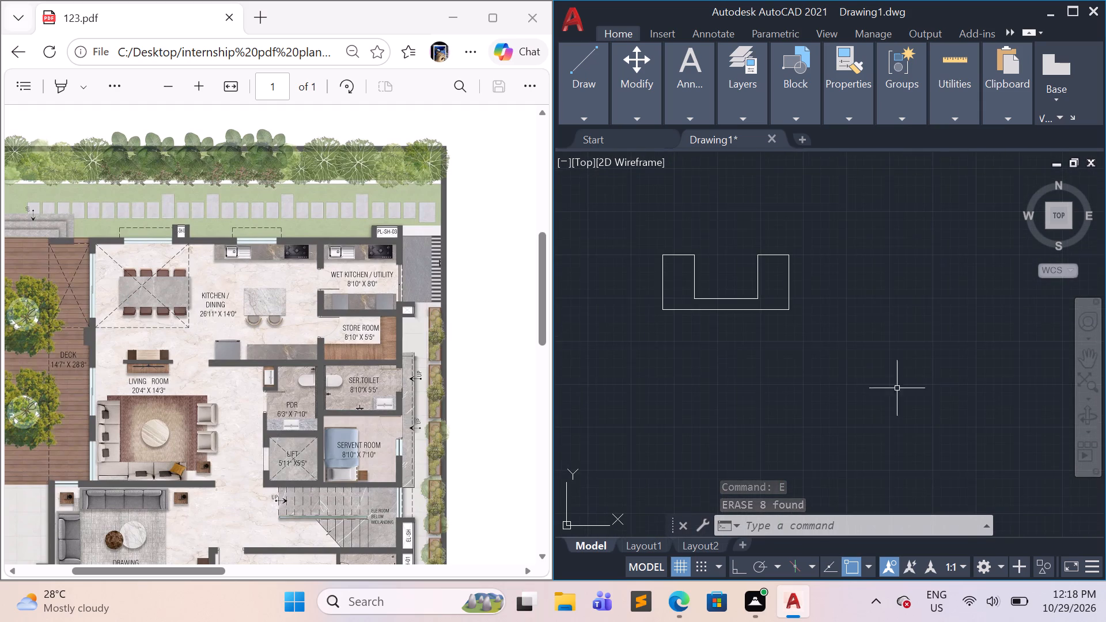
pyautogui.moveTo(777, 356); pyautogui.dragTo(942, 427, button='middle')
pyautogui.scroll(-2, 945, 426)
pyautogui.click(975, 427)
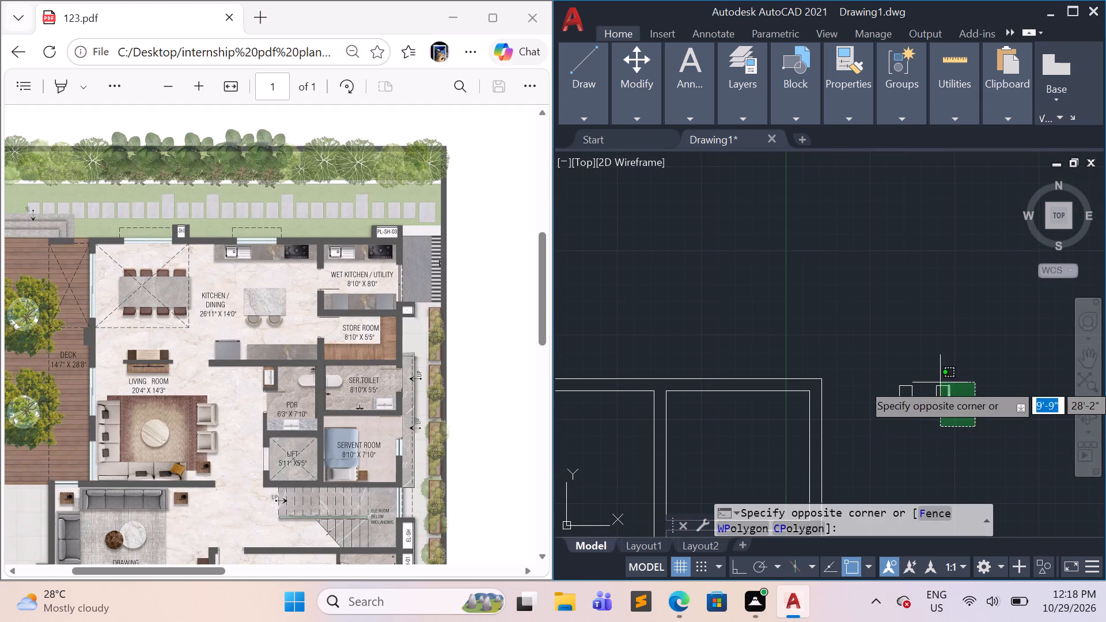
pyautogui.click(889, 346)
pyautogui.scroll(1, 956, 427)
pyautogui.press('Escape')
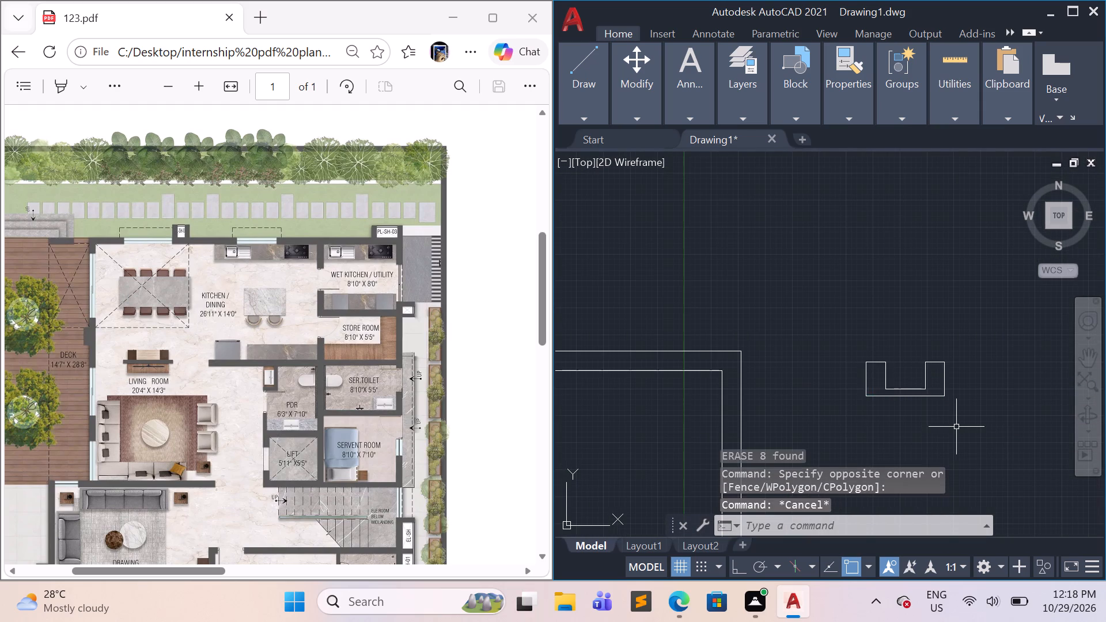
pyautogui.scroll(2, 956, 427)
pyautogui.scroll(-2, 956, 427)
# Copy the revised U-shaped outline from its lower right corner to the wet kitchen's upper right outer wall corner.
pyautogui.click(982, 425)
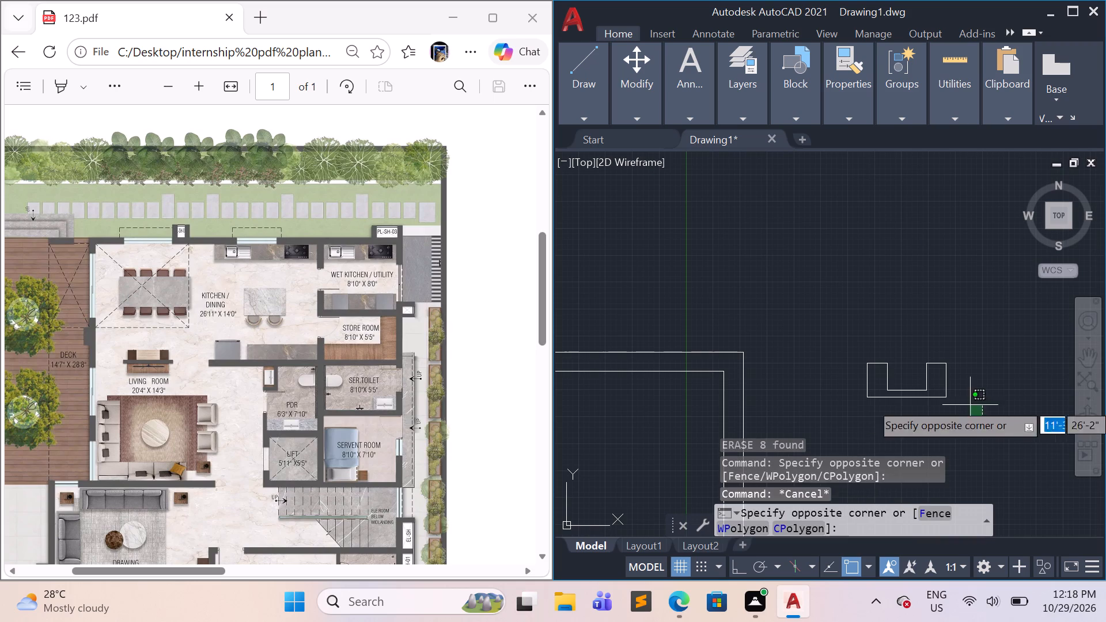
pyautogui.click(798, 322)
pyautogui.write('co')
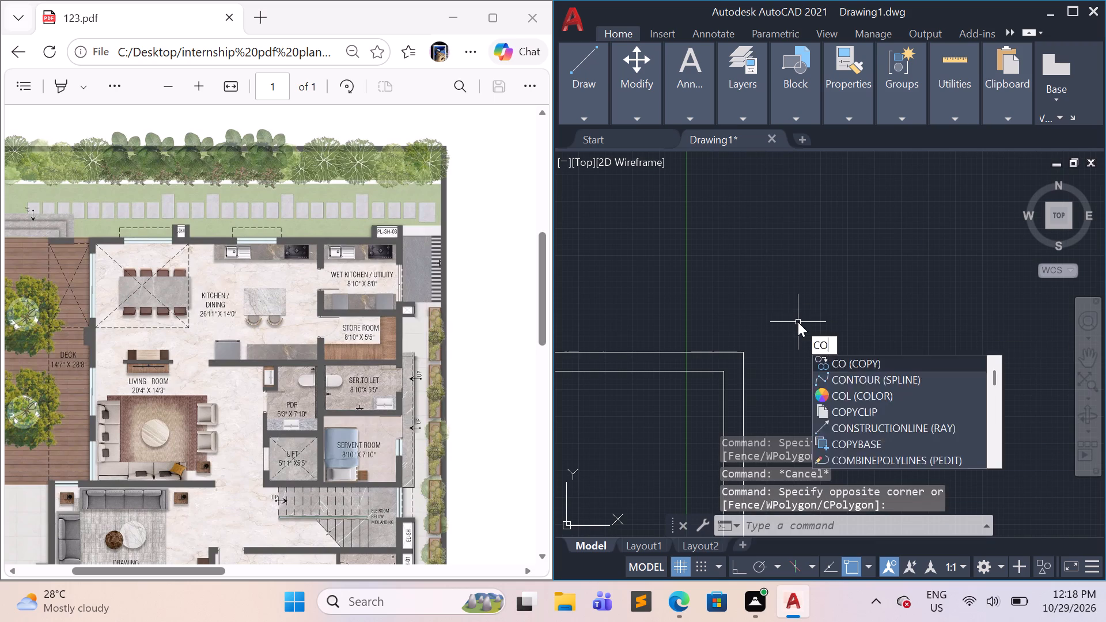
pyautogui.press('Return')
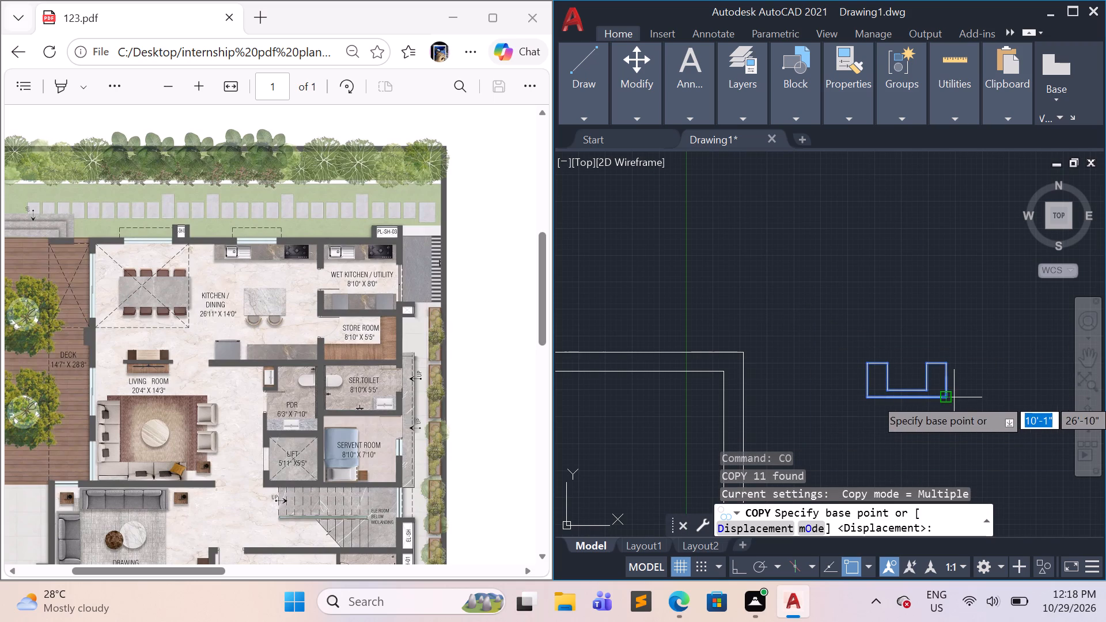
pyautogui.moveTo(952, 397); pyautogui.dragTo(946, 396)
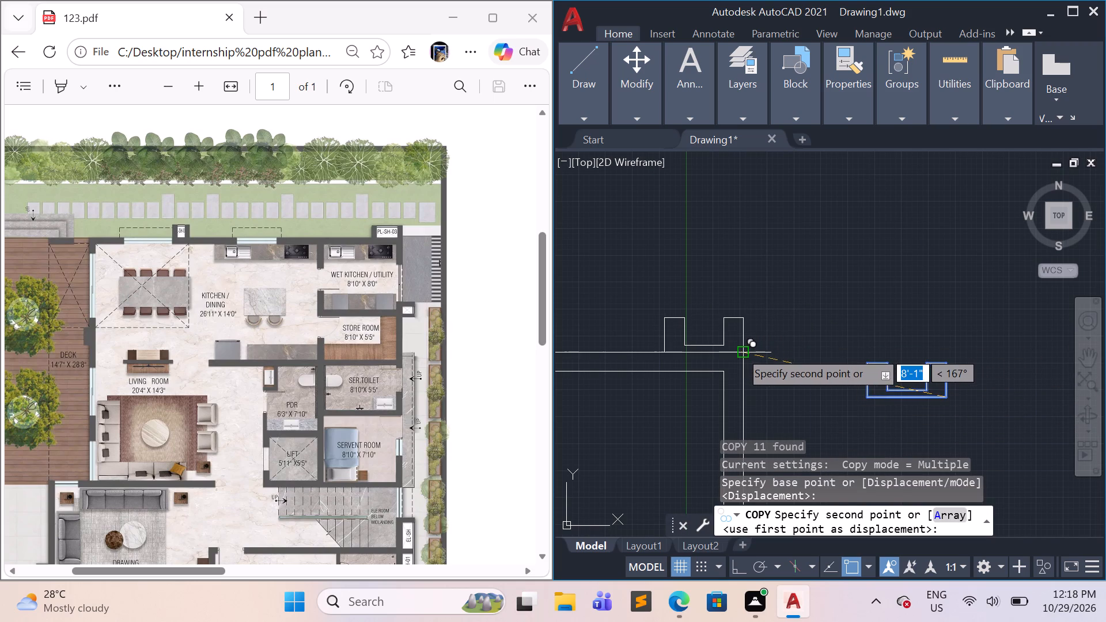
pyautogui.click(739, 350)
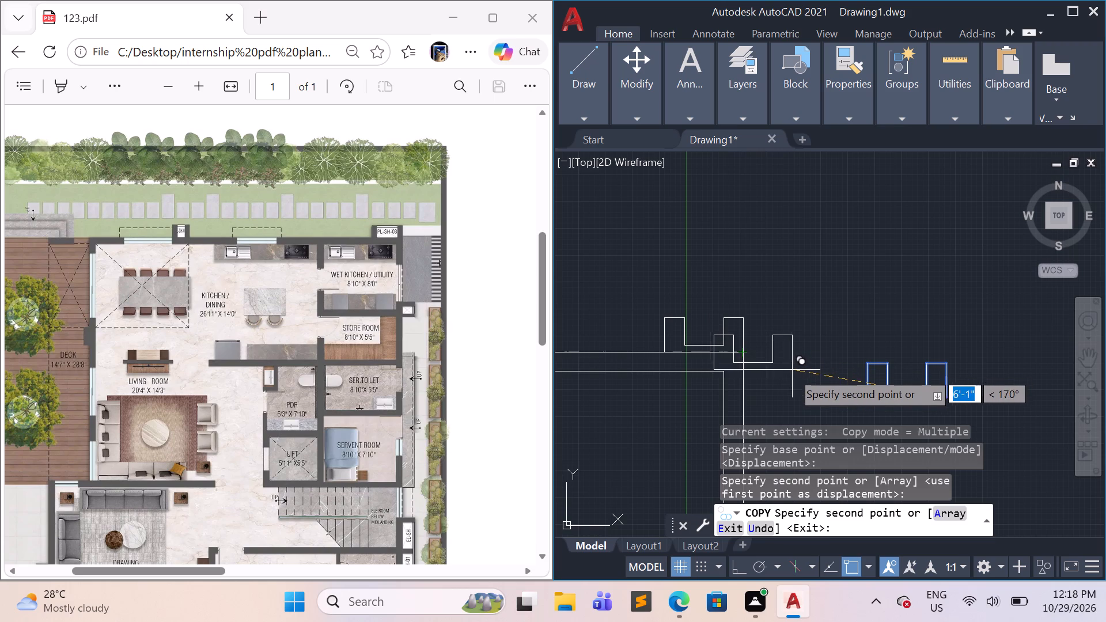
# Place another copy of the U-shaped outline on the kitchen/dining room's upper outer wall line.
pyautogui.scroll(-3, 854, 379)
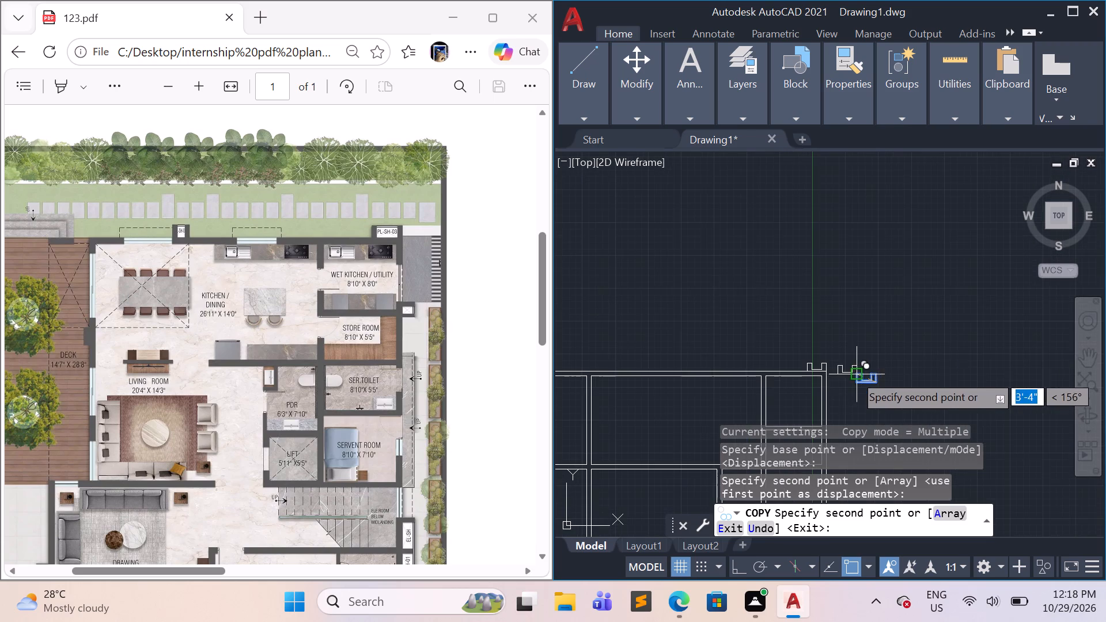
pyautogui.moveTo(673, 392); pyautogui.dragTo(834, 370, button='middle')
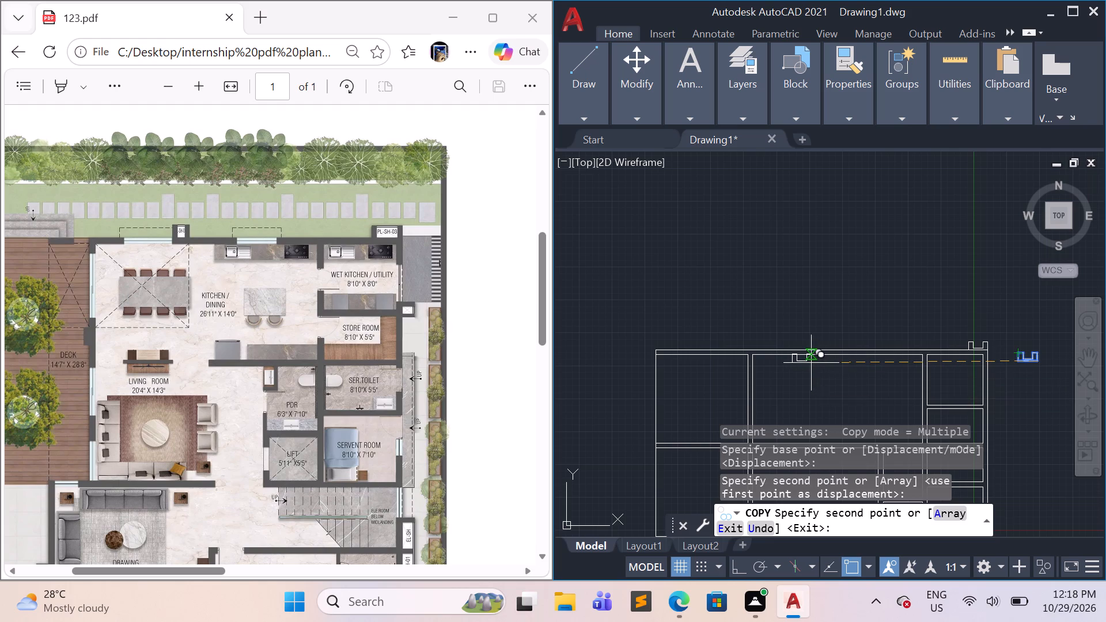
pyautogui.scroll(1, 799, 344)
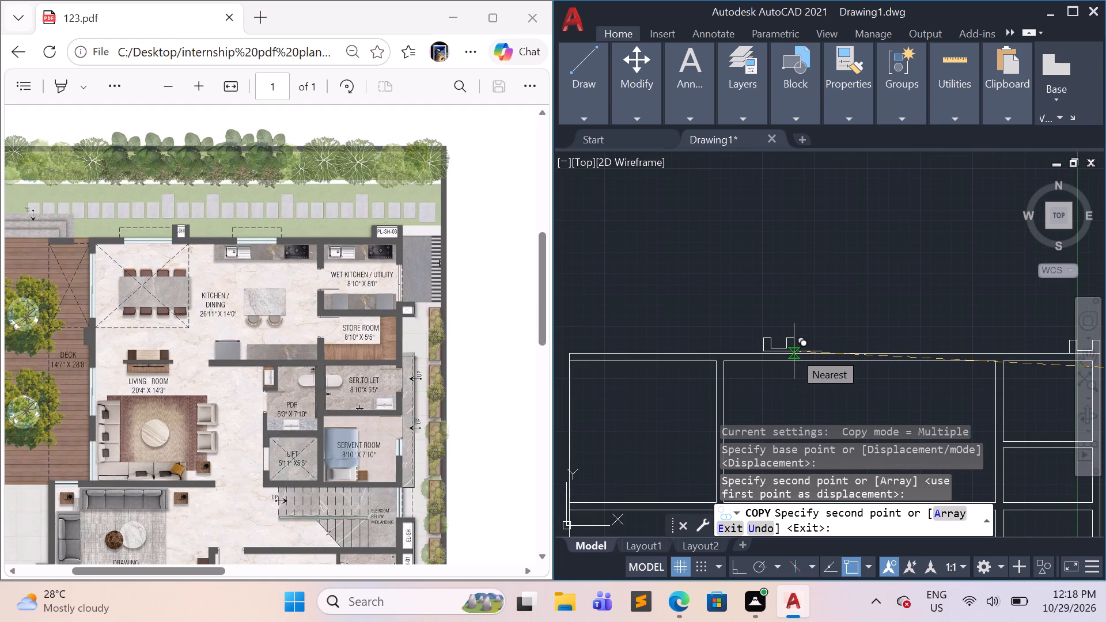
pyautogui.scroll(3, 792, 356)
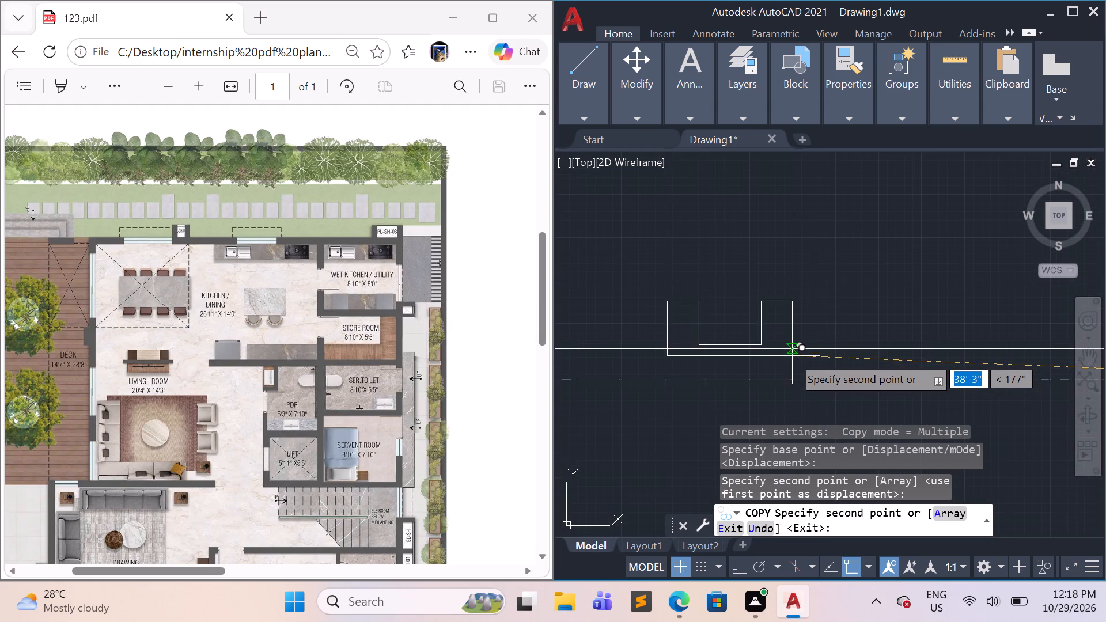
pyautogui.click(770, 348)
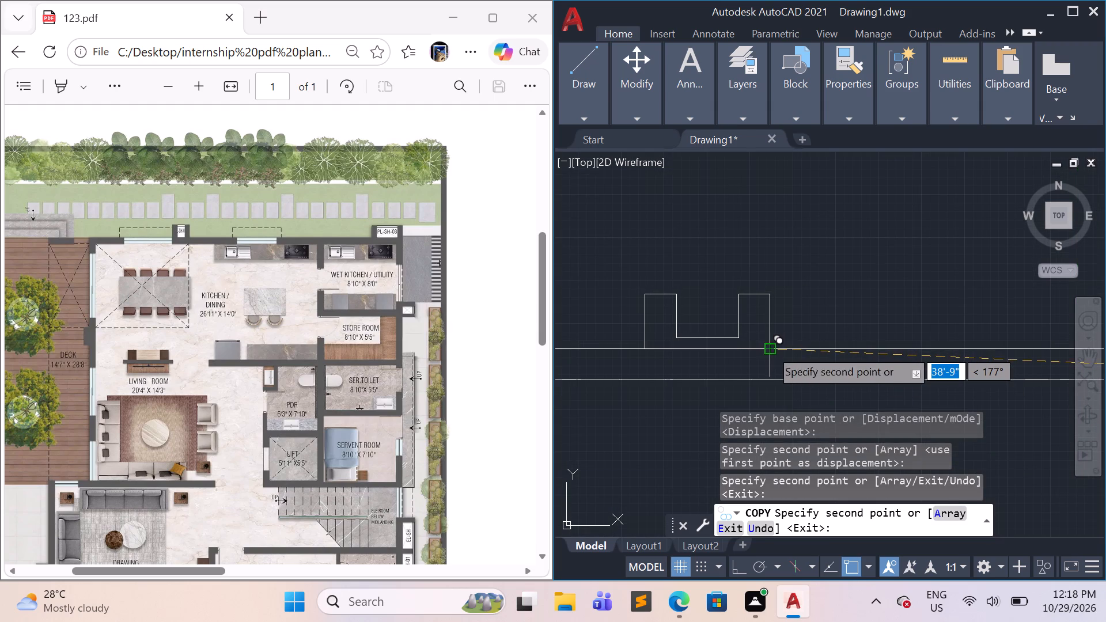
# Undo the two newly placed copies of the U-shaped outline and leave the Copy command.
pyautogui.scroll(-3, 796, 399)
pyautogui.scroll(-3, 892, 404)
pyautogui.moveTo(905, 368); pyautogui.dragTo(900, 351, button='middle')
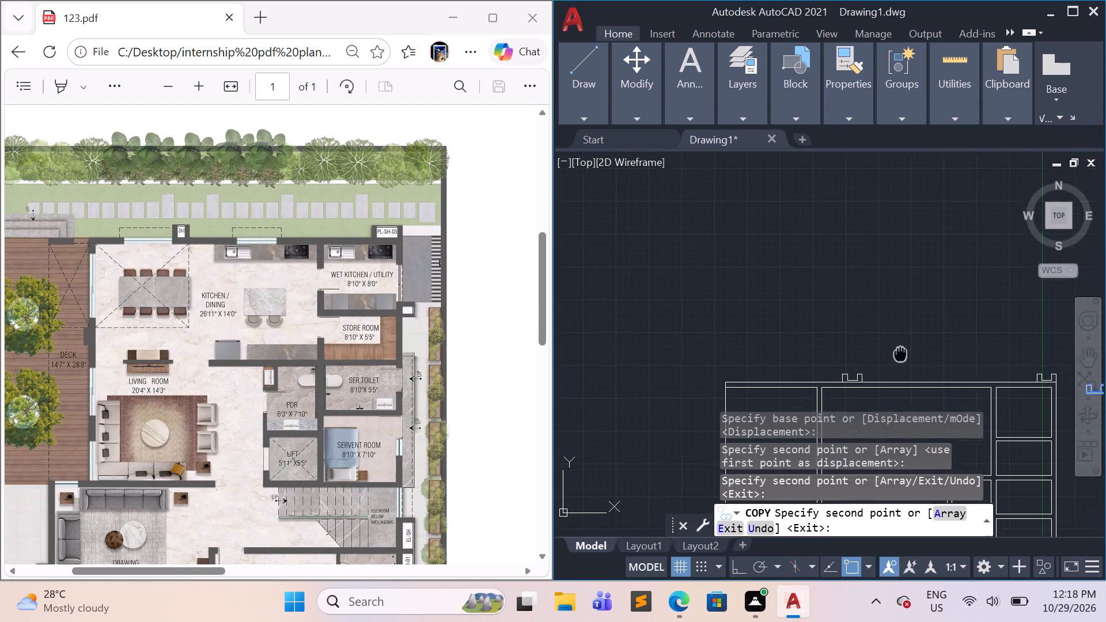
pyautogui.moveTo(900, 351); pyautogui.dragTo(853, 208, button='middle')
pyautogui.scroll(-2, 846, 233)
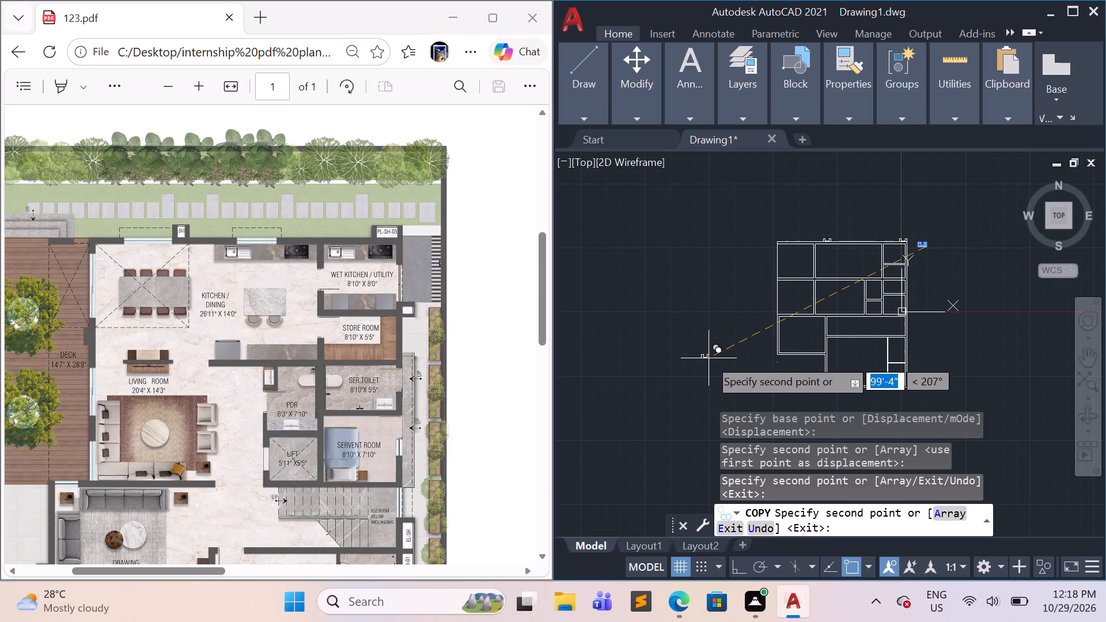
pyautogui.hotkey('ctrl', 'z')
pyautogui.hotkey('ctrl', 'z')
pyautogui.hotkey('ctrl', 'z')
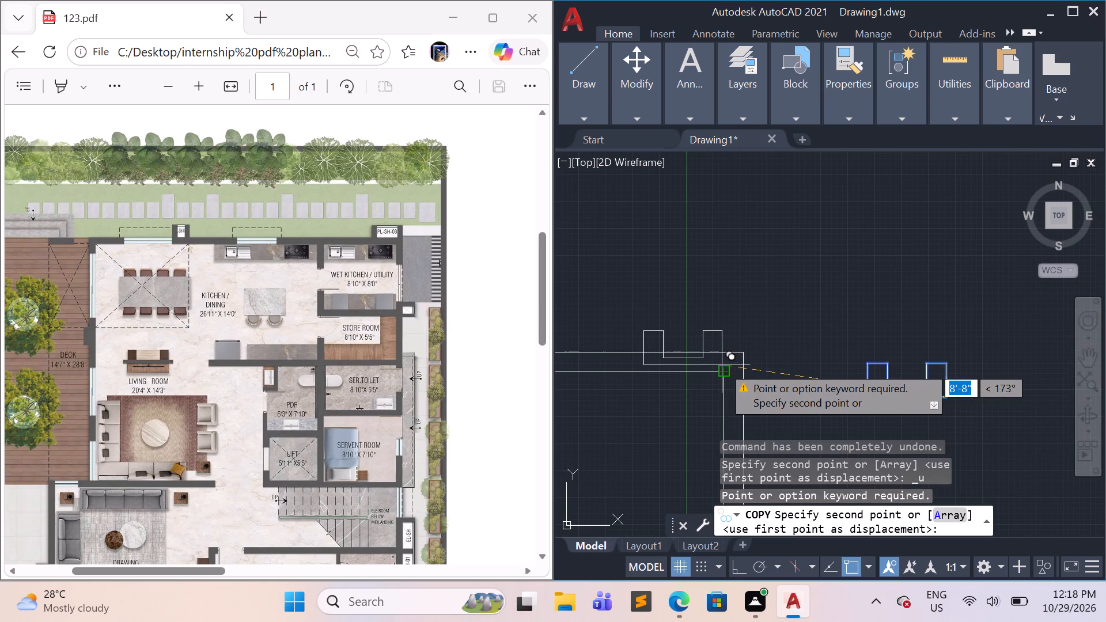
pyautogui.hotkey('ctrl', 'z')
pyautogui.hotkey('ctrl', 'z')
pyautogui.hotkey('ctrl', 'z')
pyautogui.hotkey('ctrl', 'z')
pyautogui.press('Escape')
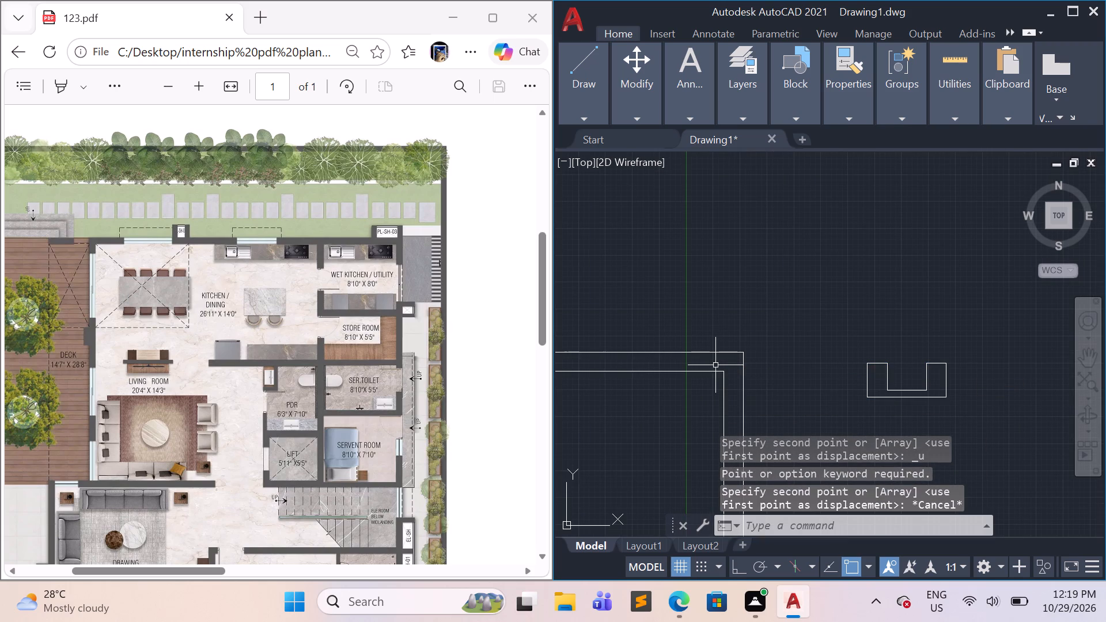
# Undo the earlier erase, extend, copy, trim and line operations until the U-shaped outline is removed.
pyautogui.hotkey('ctrl', 'z')
pyautogui.hotkey('ctrl', 'z')
pyautogui.hotkey('ctrl', 'z')
pyautogui.hotkey('ctrl', 'z')
pyautogui.hotkey('ctrl', 'z')
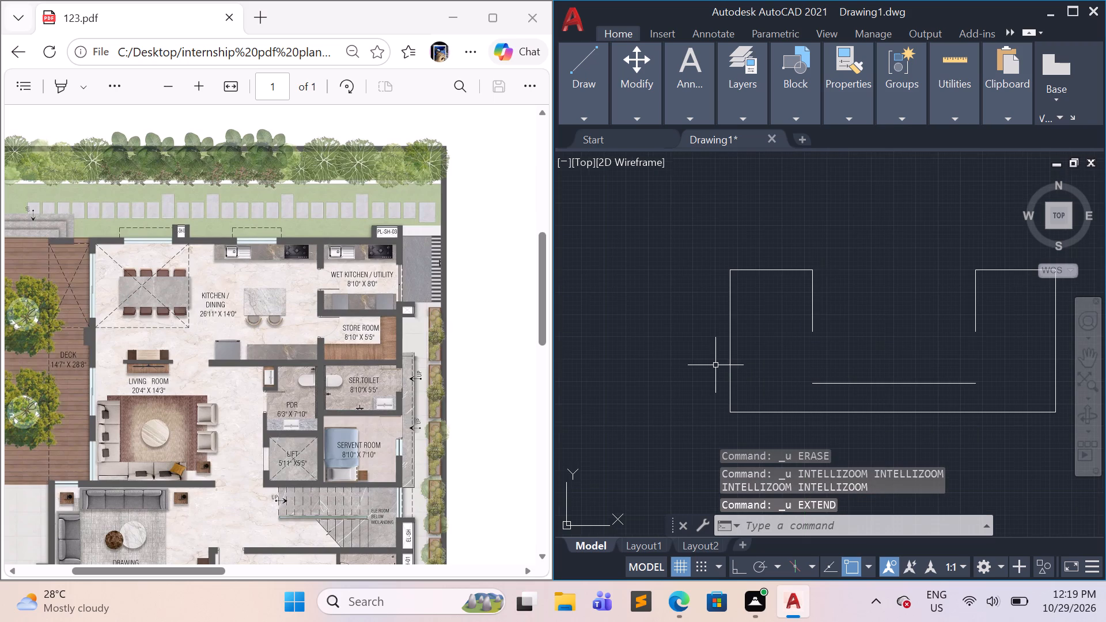
pyautogui.hotkey('ctrl', 'z')
pyautogui.hotkey('ctrl', 'z')
pyautogui.hotkey('ctrl', 'z')
pyautogui.hotkey('ctrl', 'z')
pyautogui.hotkey('ctrl', 'z')
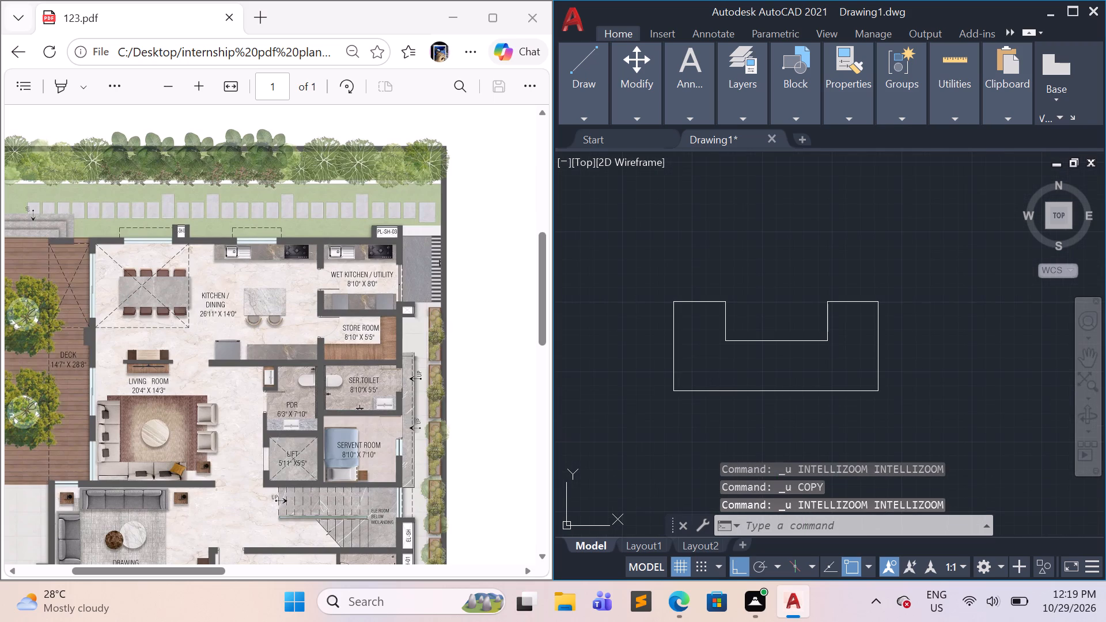
pyautogui.hotkey('ctrl', 'z')
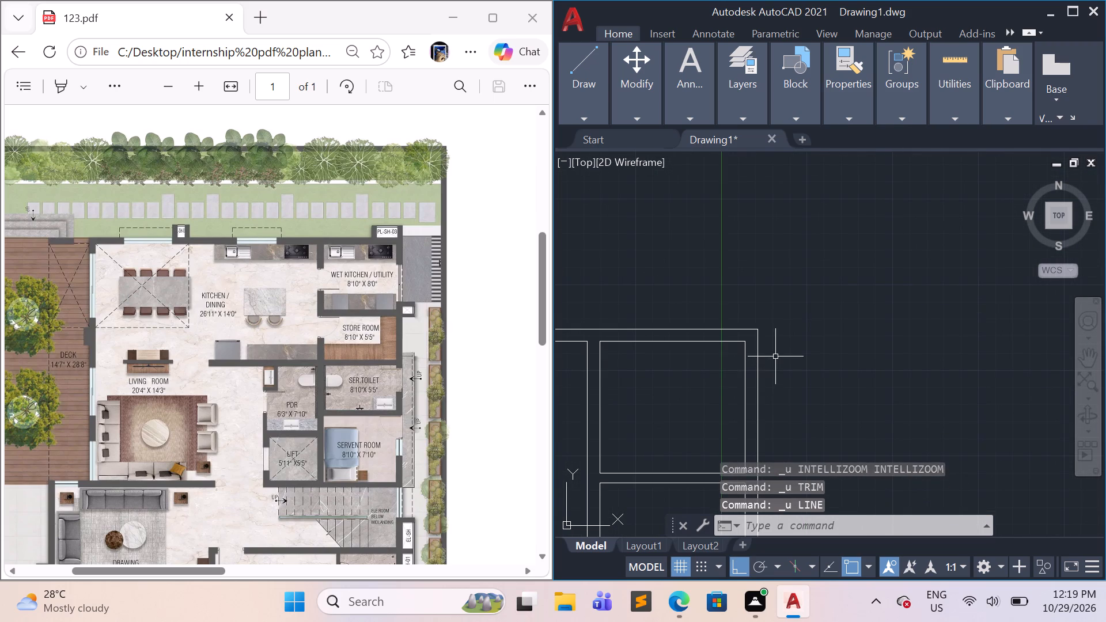
pyautogui.press('Escape')
pyautogui.press('Escape')
# Draw a leg outline about 2'-5" high and 9" wide up from the wet kitchen's upper right outer wall corner, with Ortho on.
pyautogui.moveTo(838, 374); pyautogui.dragTo(911, 408, button='middle')
pyautogui.scroll(-1, 844, 384)
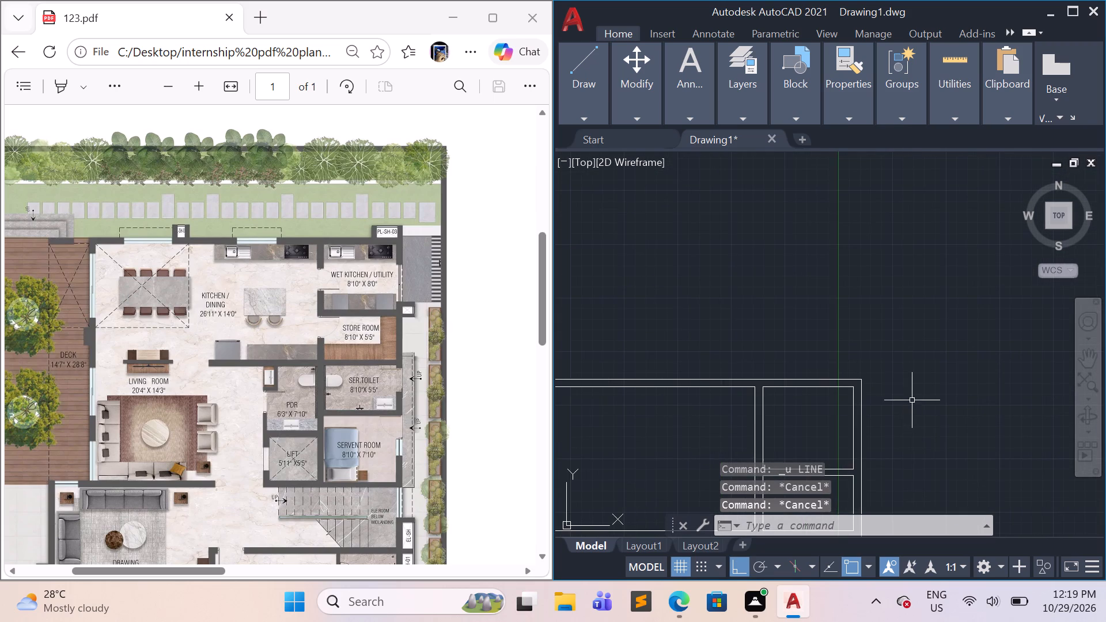
pyautogui.scroll(1, 886, 396)
pyautogui.moveTo(884, 396); pyautogui.dragTo(914, 403, button='middle')
pyautogui.scroll(2, 914, 401)
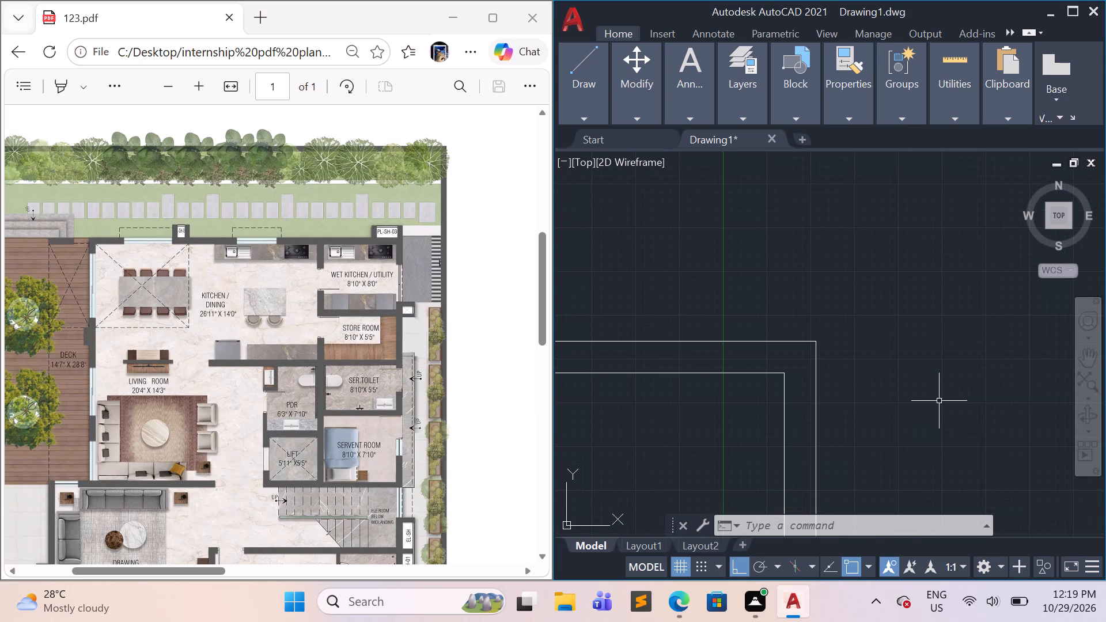
pyautogui.press('l')
pyautogui.press('Return')
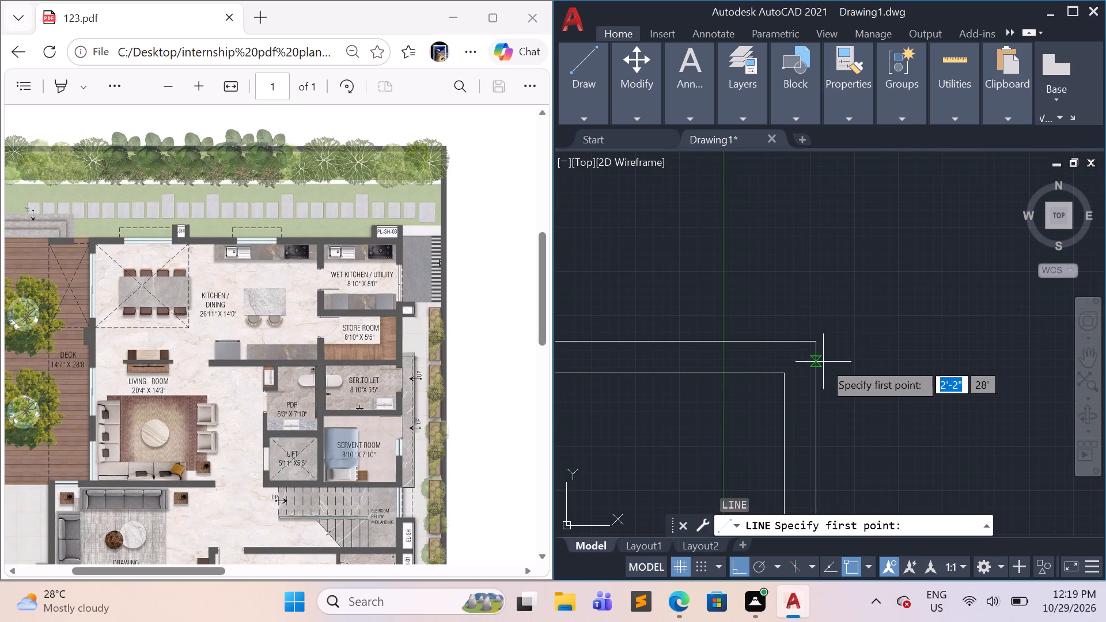
pyautogui.click(816, 337)
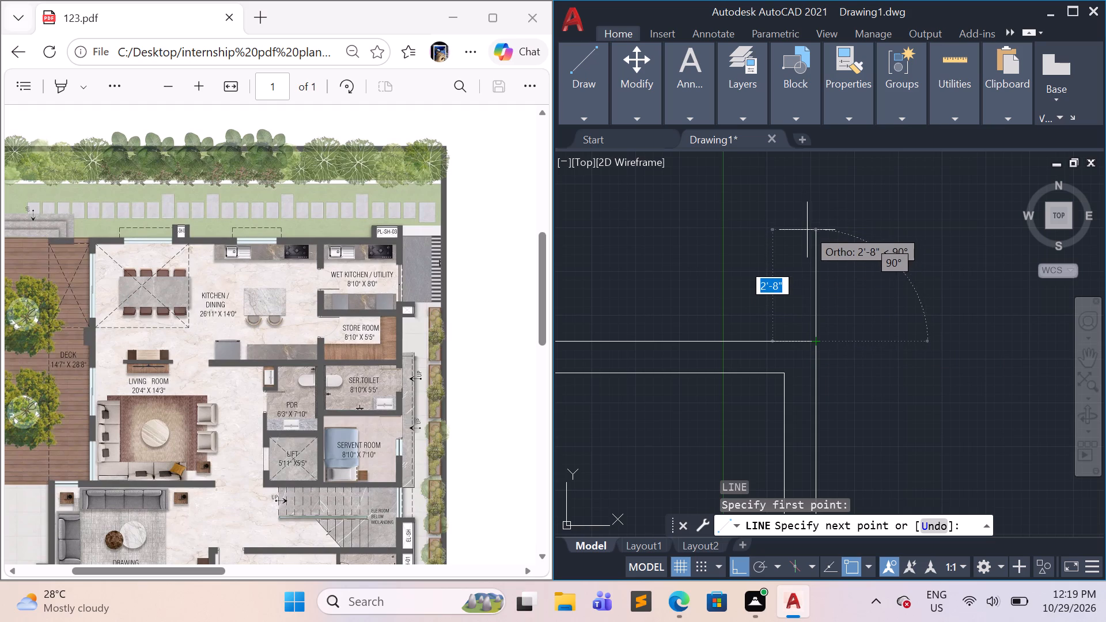
pyautogui.click(807, 238)
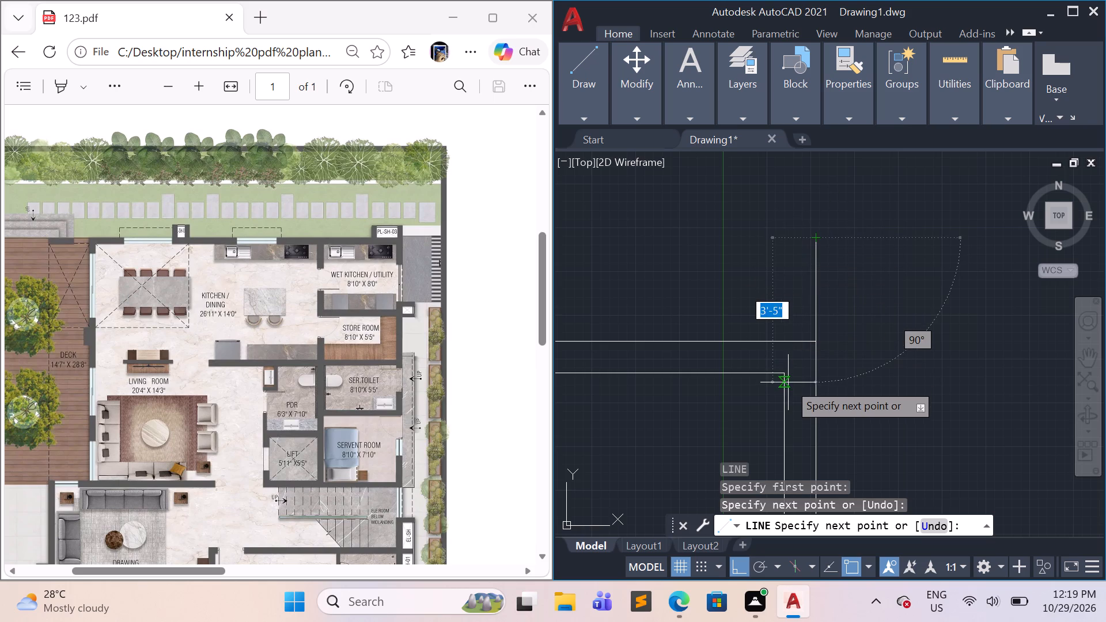
pyautogui.click(786, 237)
pyautogui.click(786, 338)
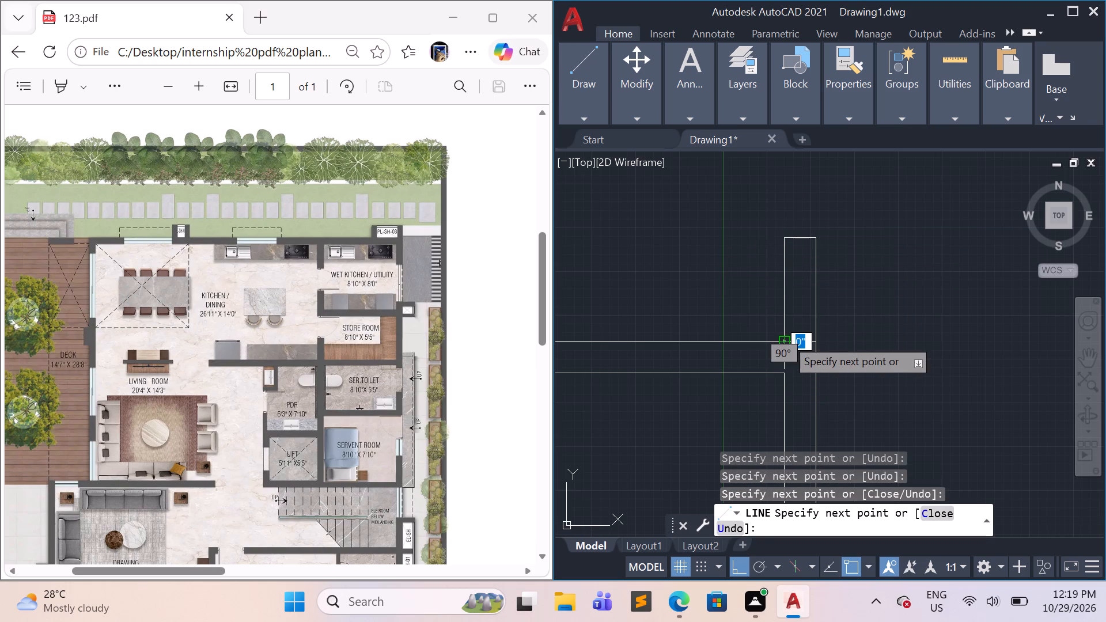
# Draw a matching leg outline about 2'-5" high and 9" wide, about 3'-5" left of the first, joined to it along the wall line.
pyautogui.scroll(-1, 801, 327)
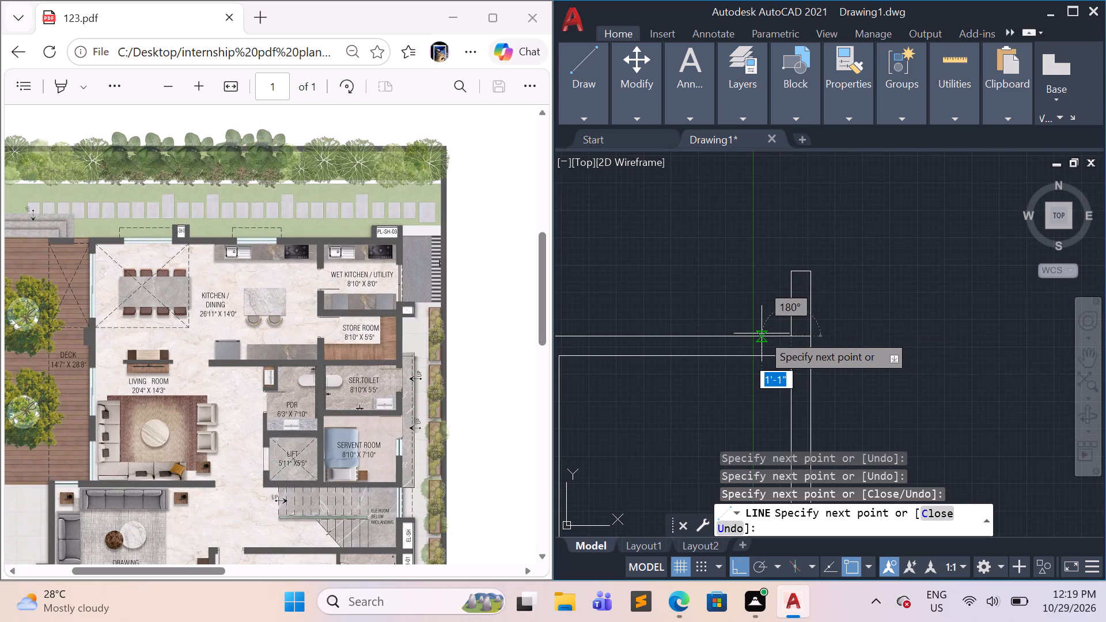
pyautogui.click(702, 331)
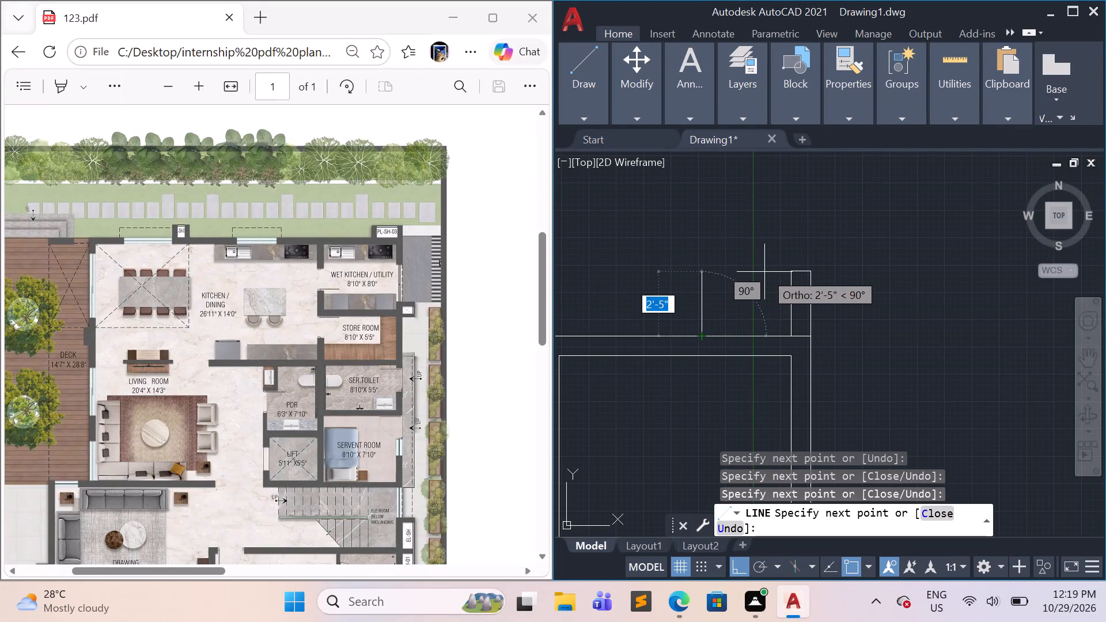
pyautogui.click(702, 272)
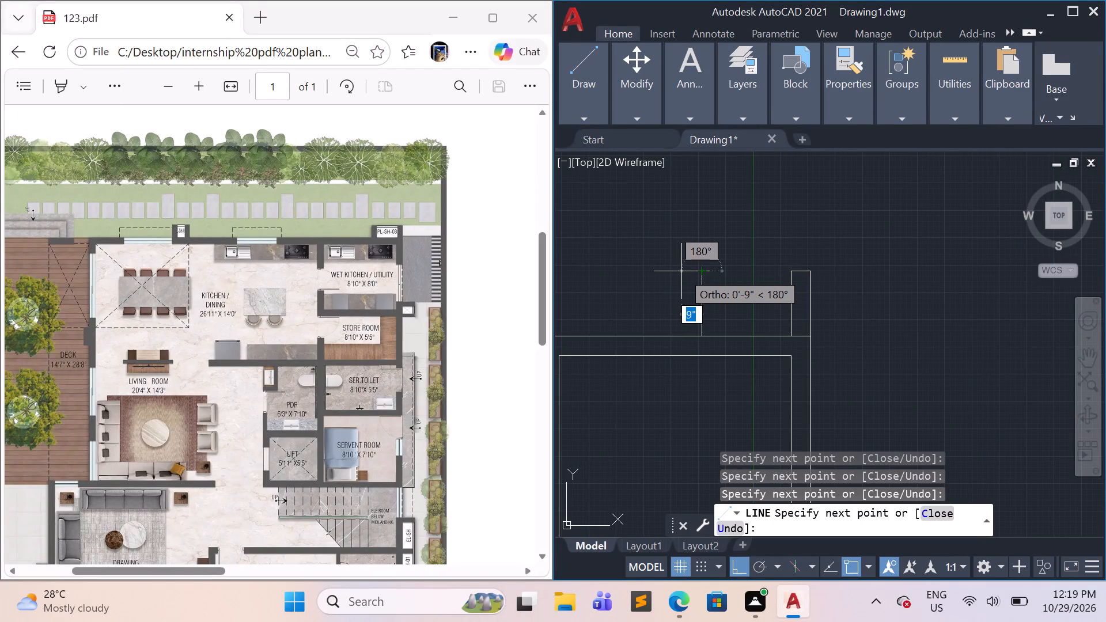
pyautogui.click(681, 271)
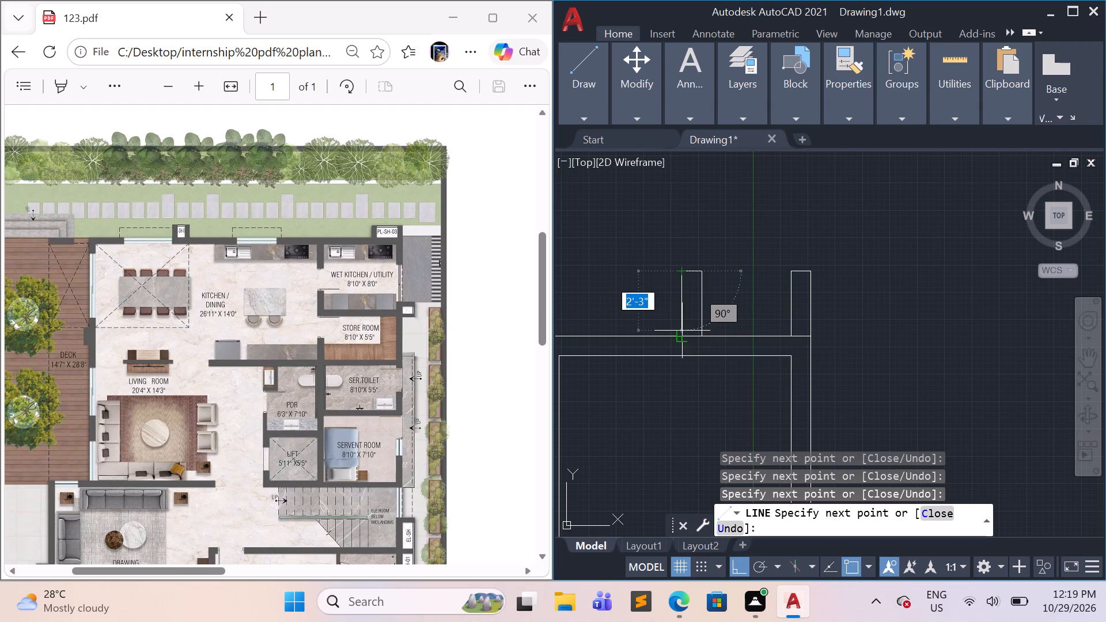
pyautogui.click(682, 333)
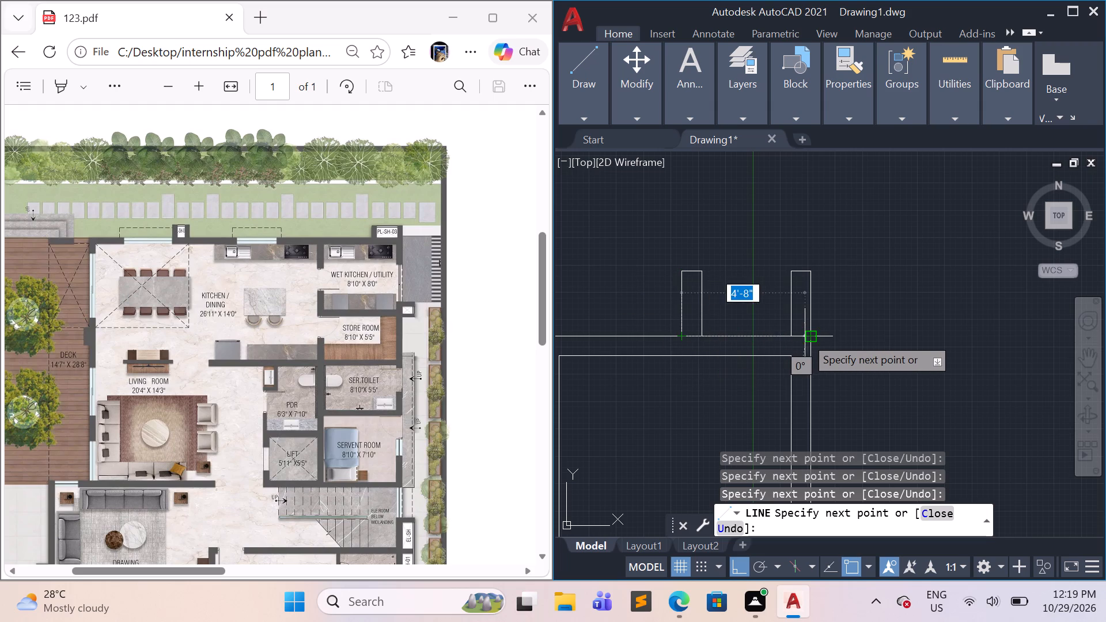
pyautogui.click(805, 336)
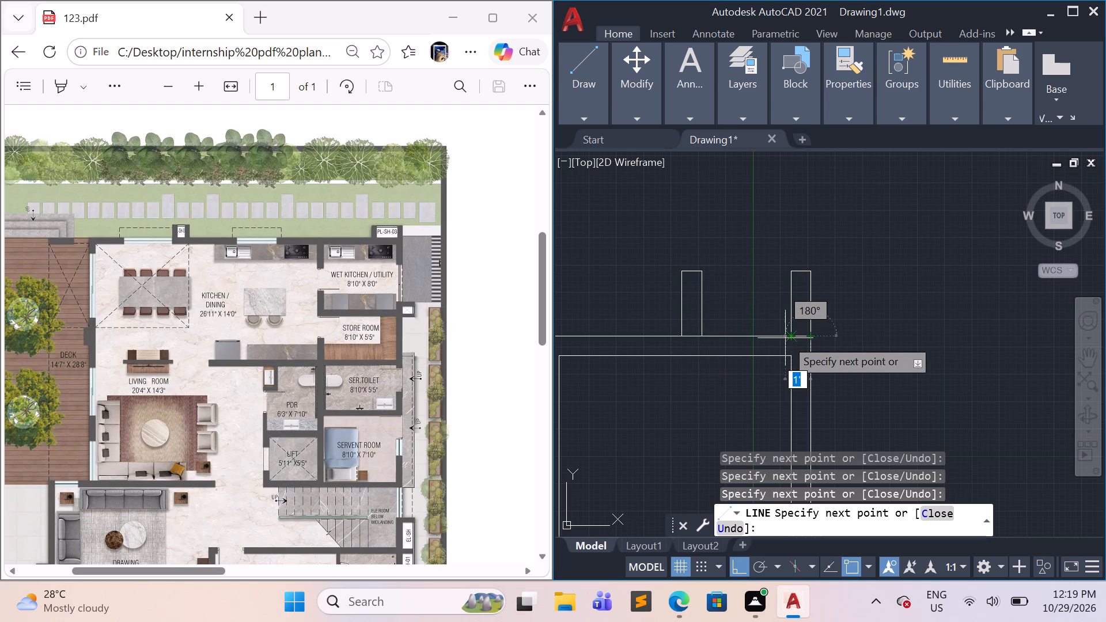
pyautogui.click(788, 337)
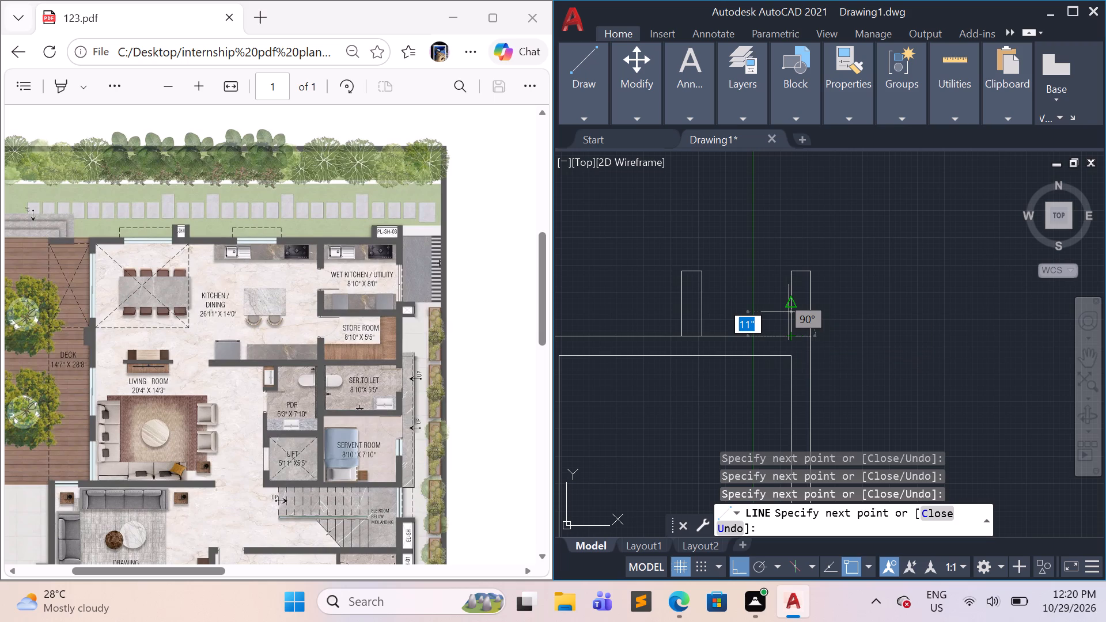
pyautogui.press('Escape')
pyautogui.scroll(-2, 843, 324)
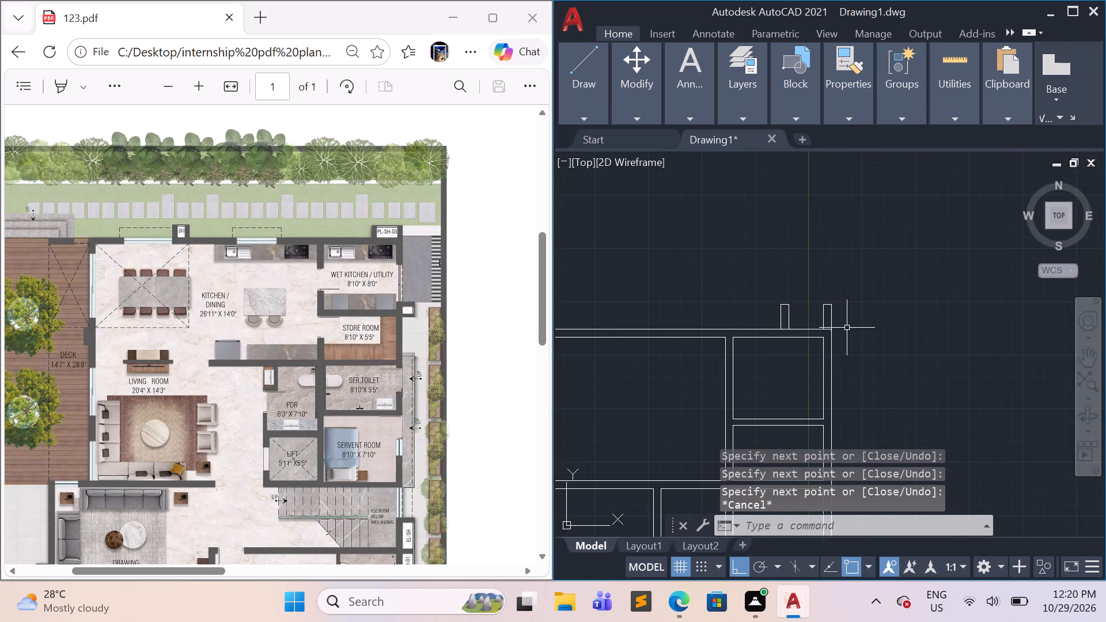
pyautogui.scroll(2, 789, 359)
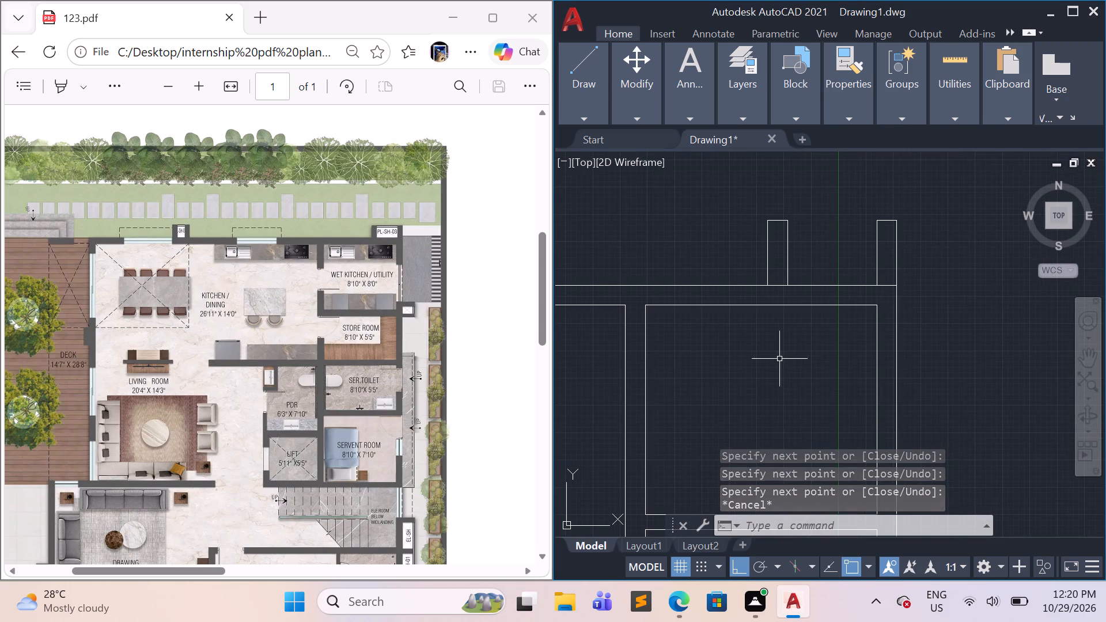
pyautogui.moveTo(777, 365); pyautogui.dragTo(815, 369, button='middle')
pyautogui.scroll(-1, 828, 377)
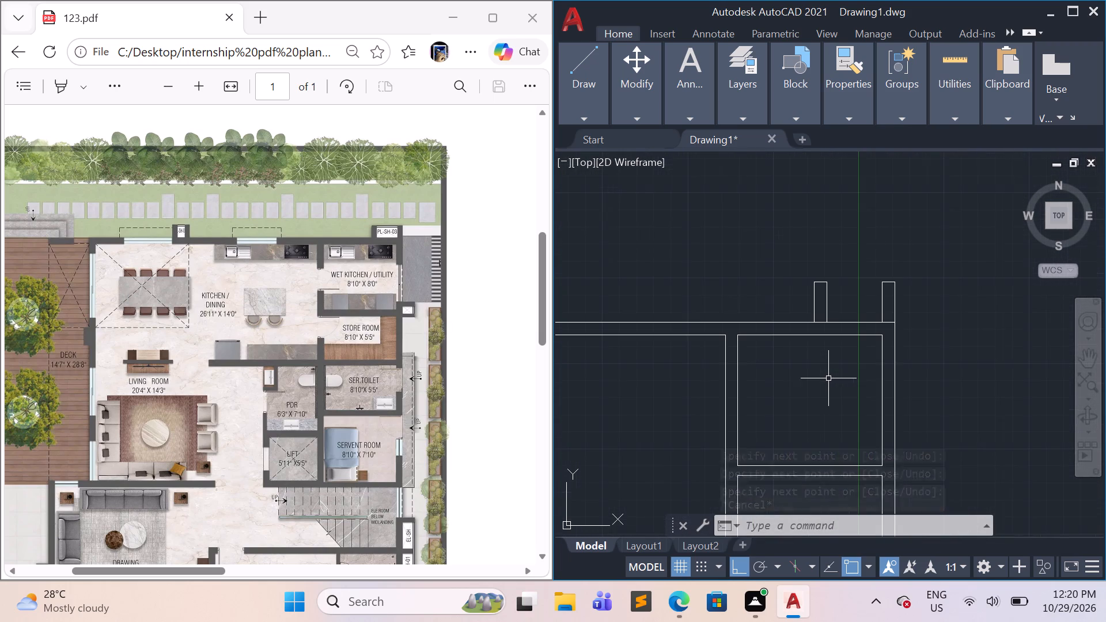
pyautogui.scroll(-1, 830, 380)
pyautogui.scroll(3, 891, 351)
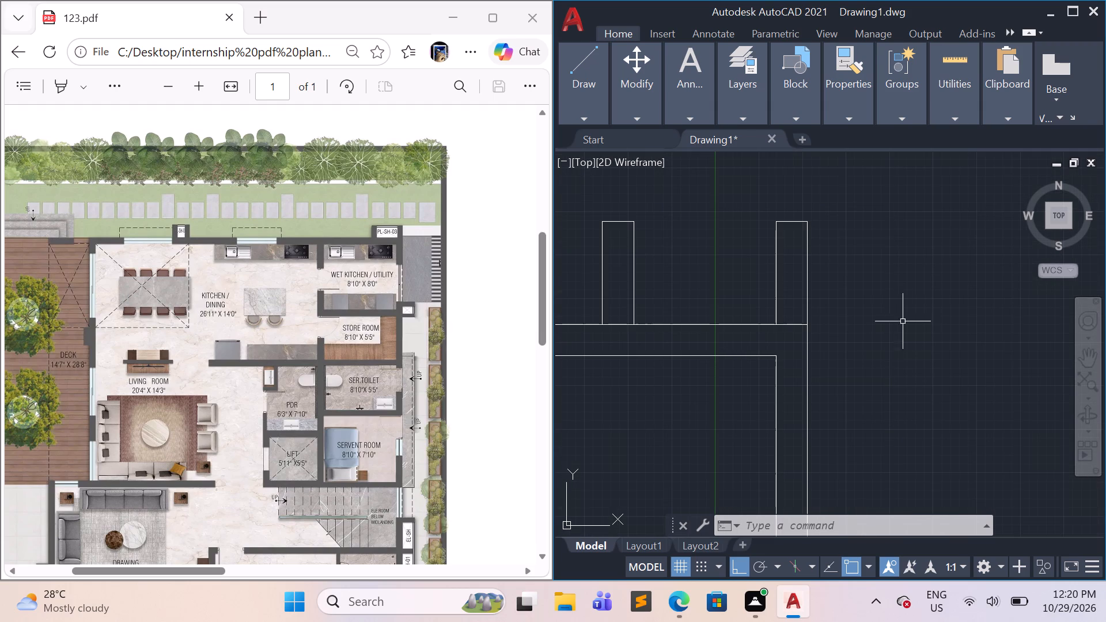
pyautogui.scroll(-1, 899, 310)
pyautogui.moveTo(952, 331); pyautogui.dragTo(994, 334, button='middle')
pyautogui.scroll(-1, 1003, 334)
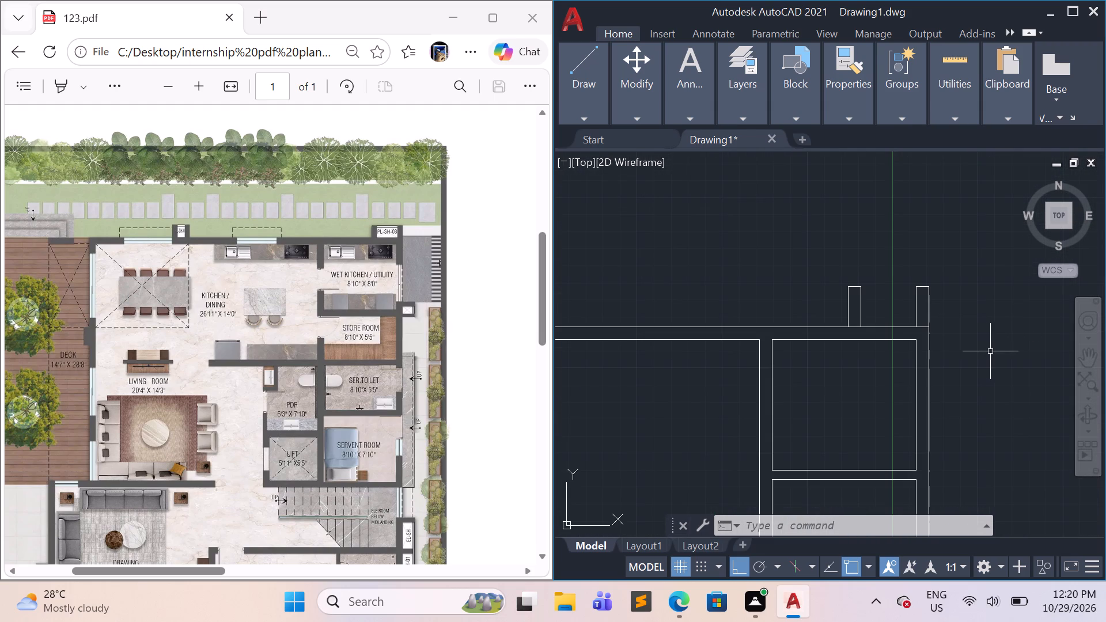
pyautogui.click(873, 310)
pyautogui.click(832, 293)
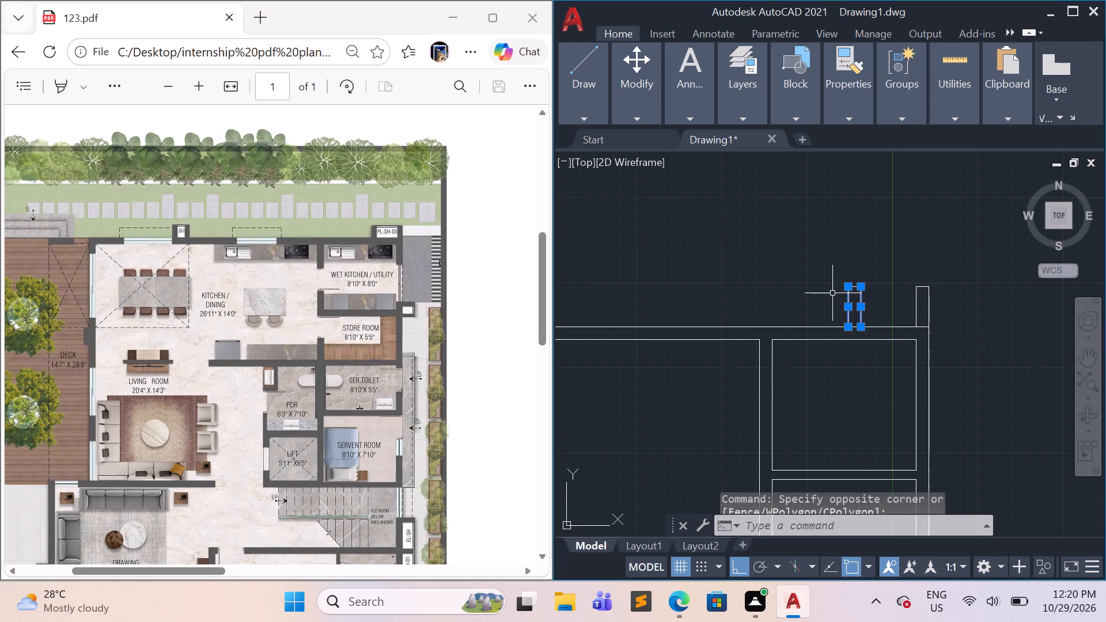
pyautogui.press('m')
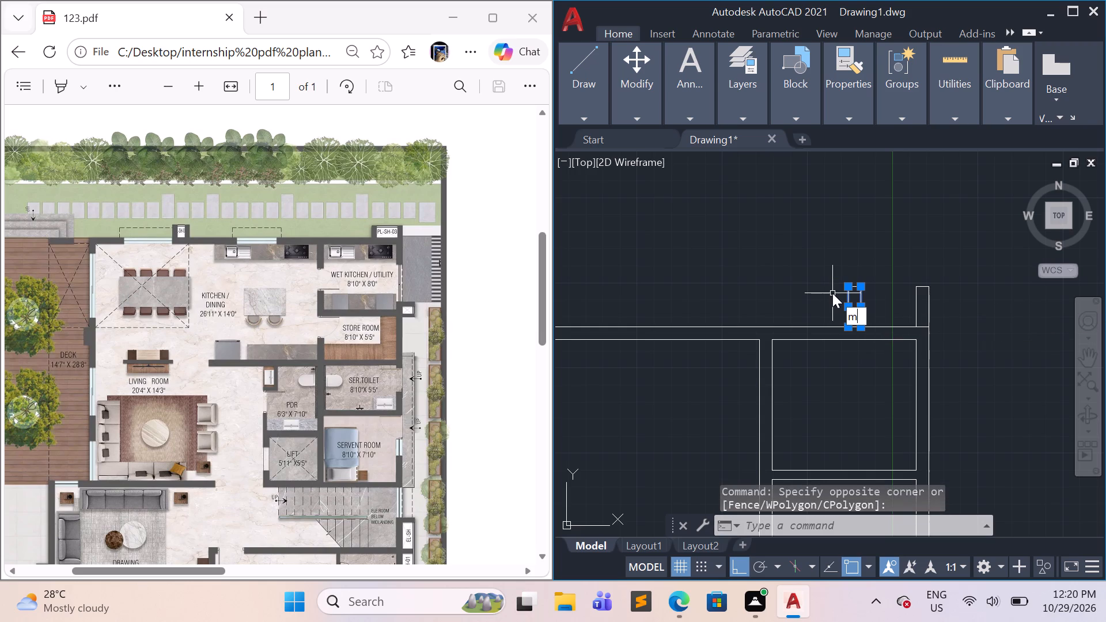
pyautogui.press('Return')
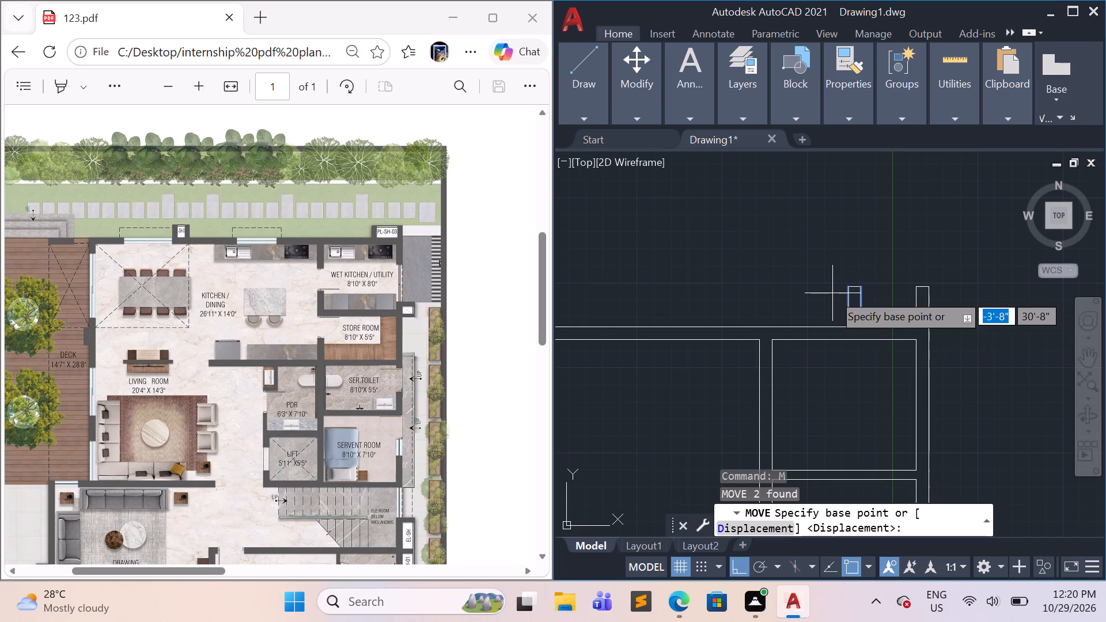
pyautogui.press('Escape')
# Copy the wet kitchen's left leg outline twice onto the kitchen/dining room's upper outer wall line, about 30' and 27' to the left.
pyautogui.scroll(1, 906, 303)
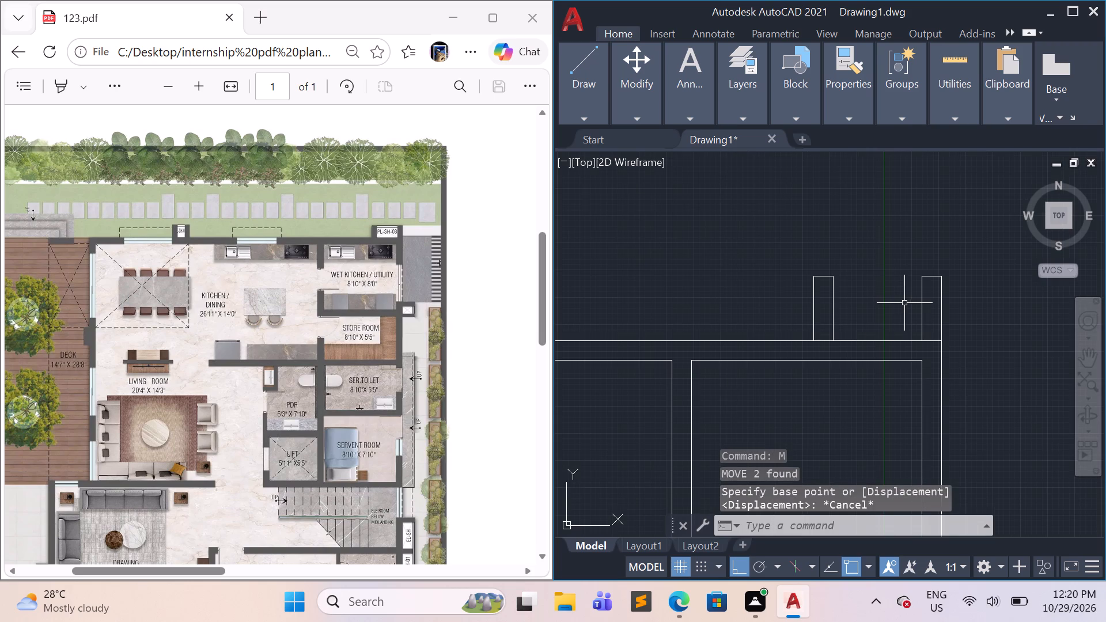
pyautogui.click(851, 305)
pyautogui.click(809, 276)
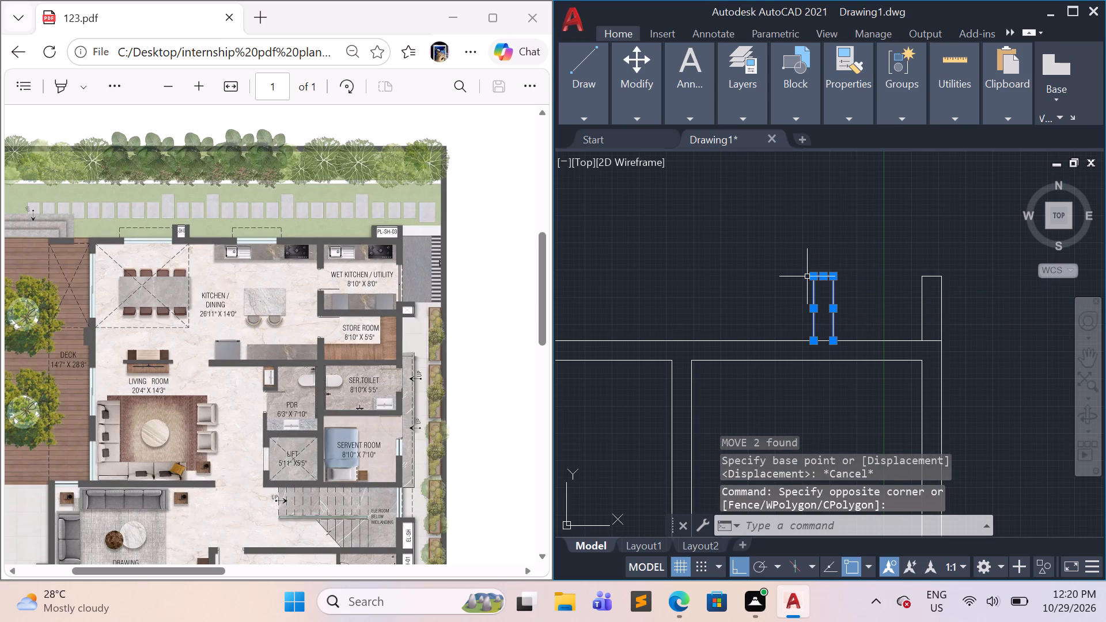
pyautogui.write('co')
pyautogui.press('Return')
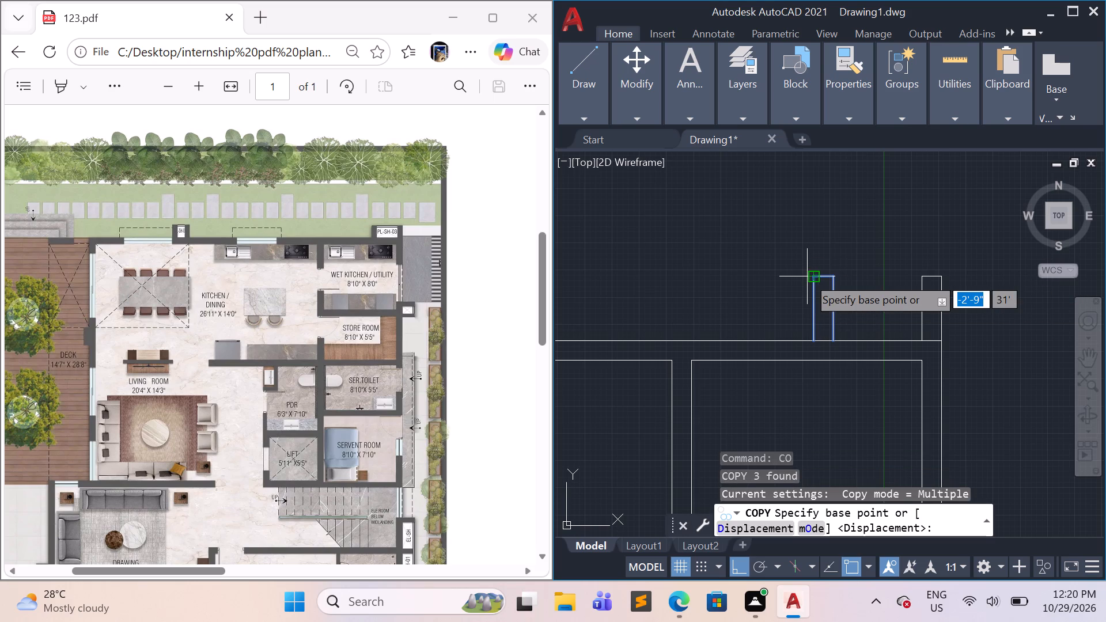
pyautogui.click(836, 342)
pyautogui.scroll(-5, 776, 328)
pyautogui.scroll(3, 690, 327)
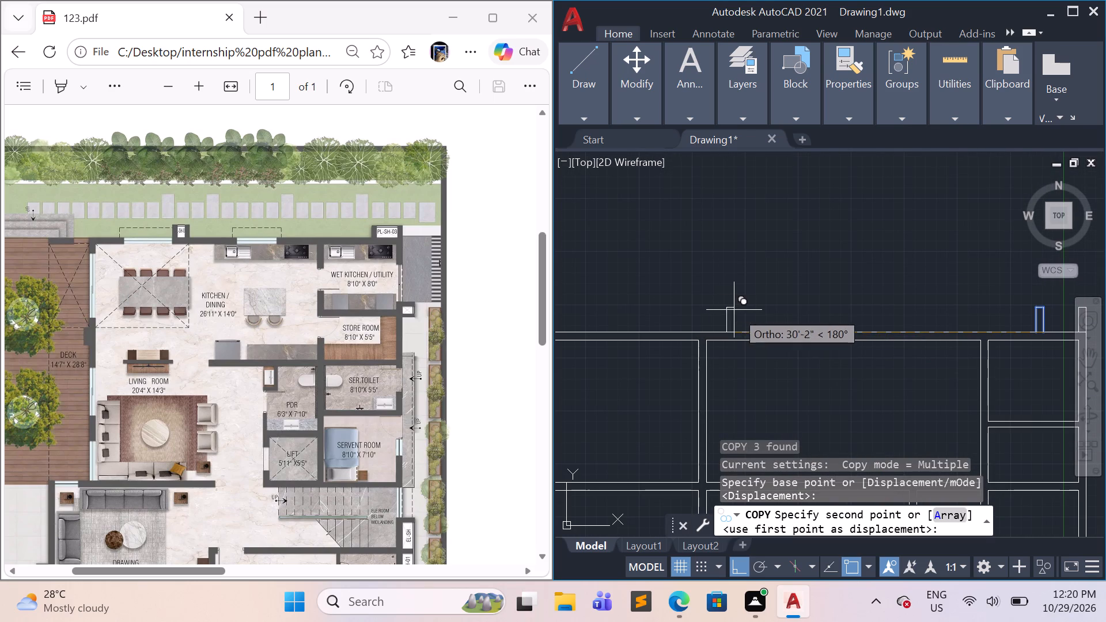
pyautogui.click(741, 331)
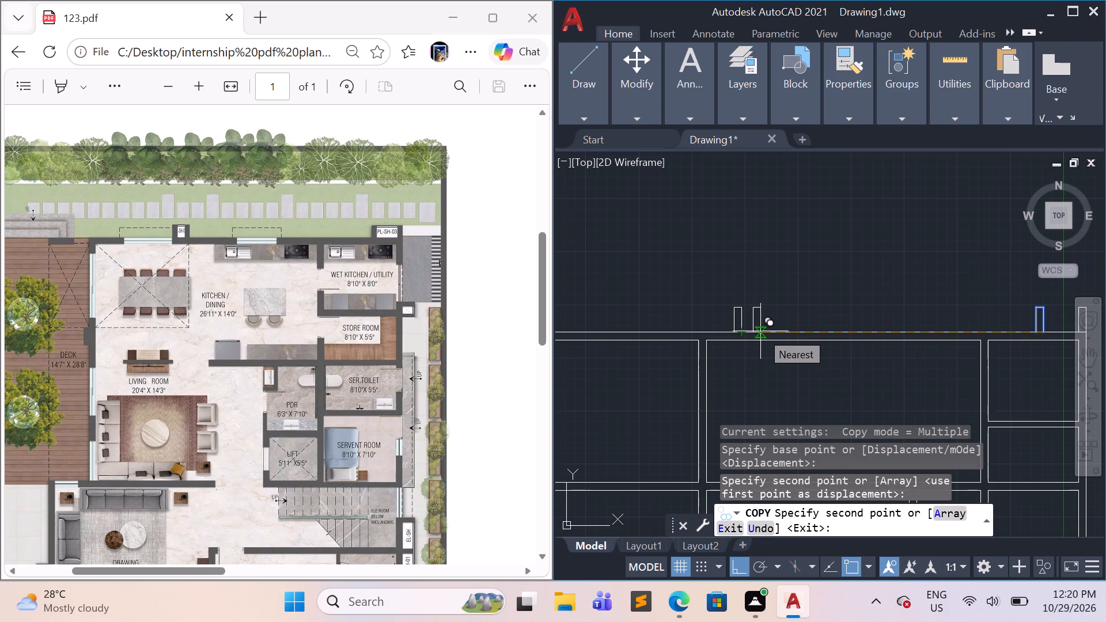
pyautogui.click(767, 329)
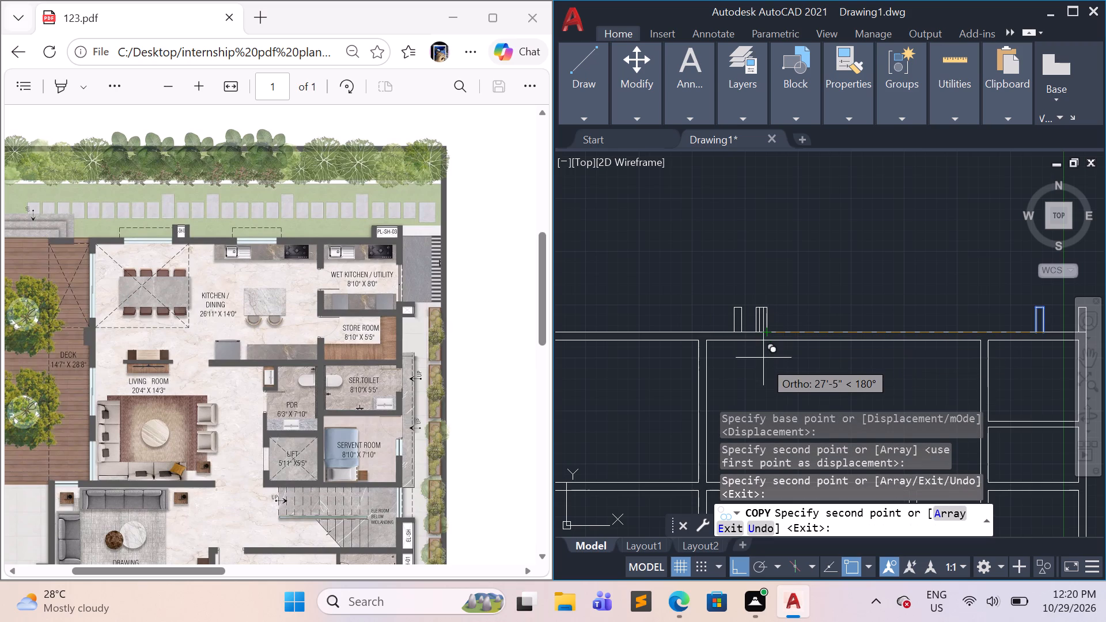
pyautogui.press('Escape')
# Draw a line across the tops of the two copied legs above the kitchen/dining room, joining their outer upper corners.
pyautogui.scroll(-3, 778, 381)
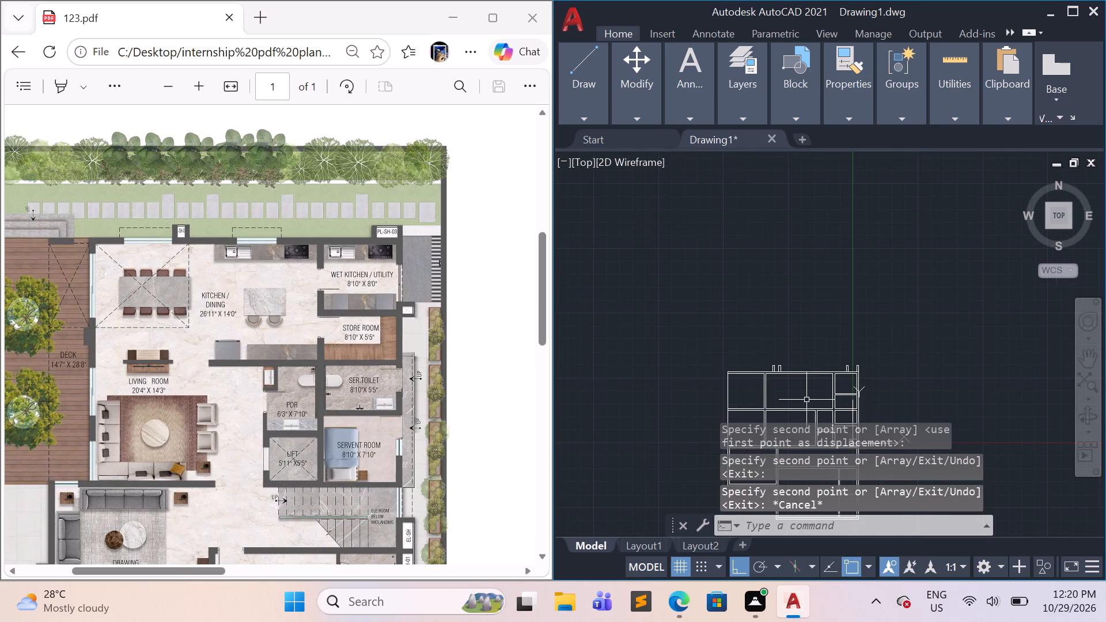
pyautogui.scroll(2, 796, 393)
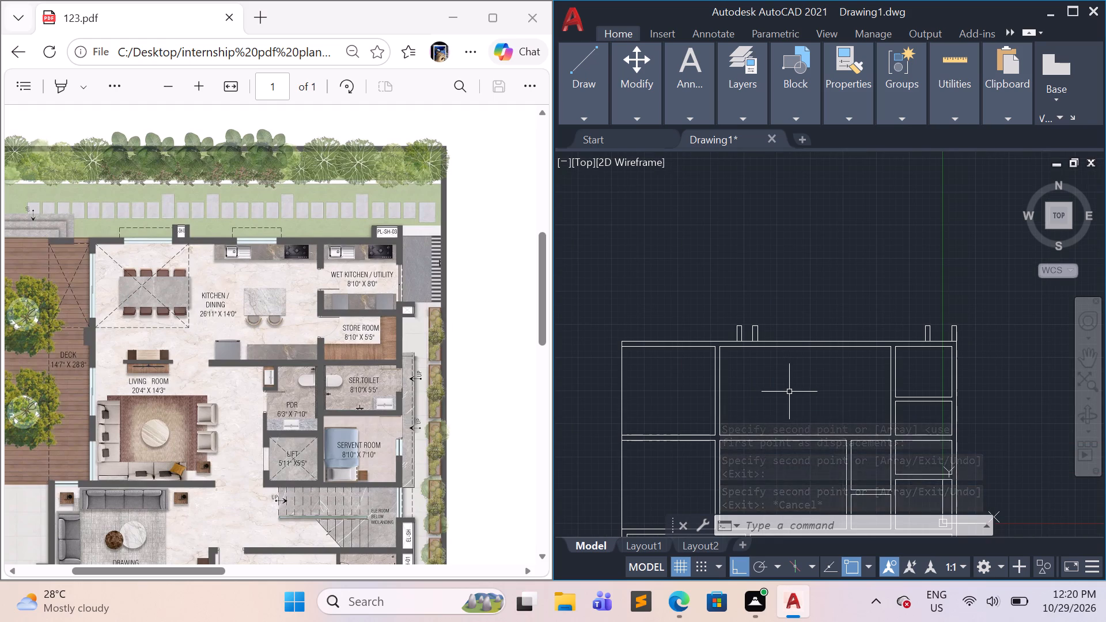
pyautogui.scroll(1, 789, 392)
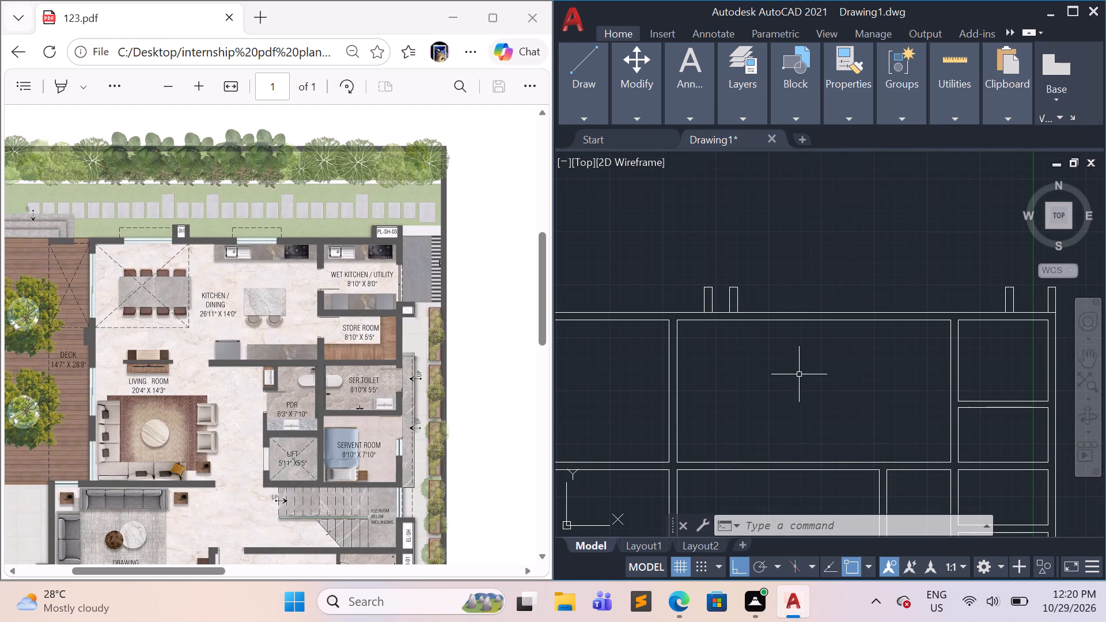
pyautogui.press('l')
pyautogui.press('Return')
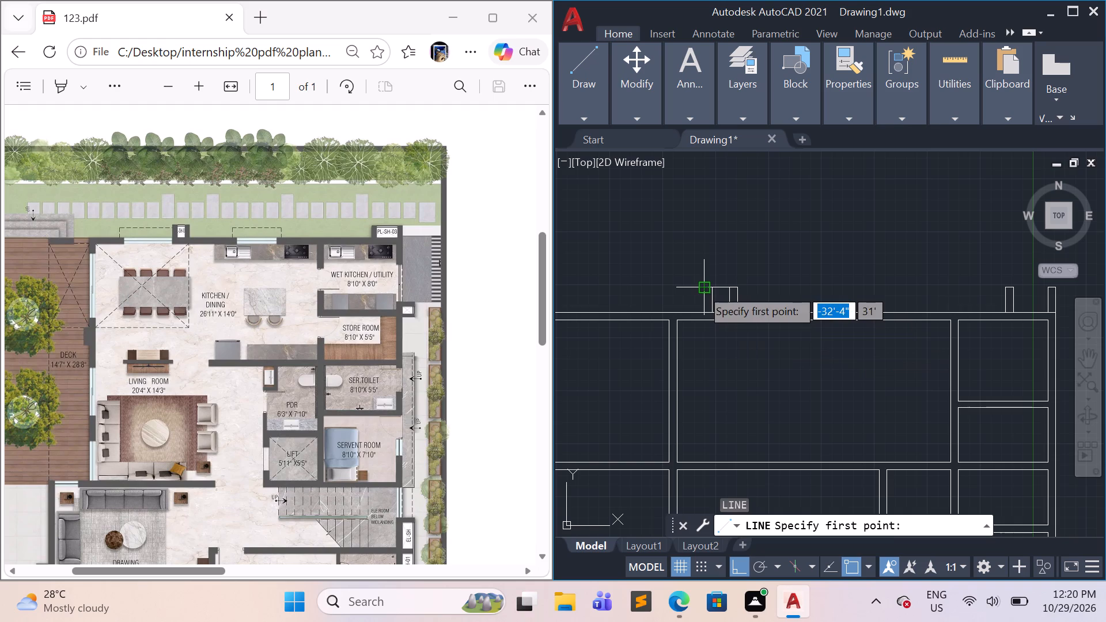
pyautogui.click(700, 288)
pyautogui.click(739, 292)
pyautogui.press('Escape')
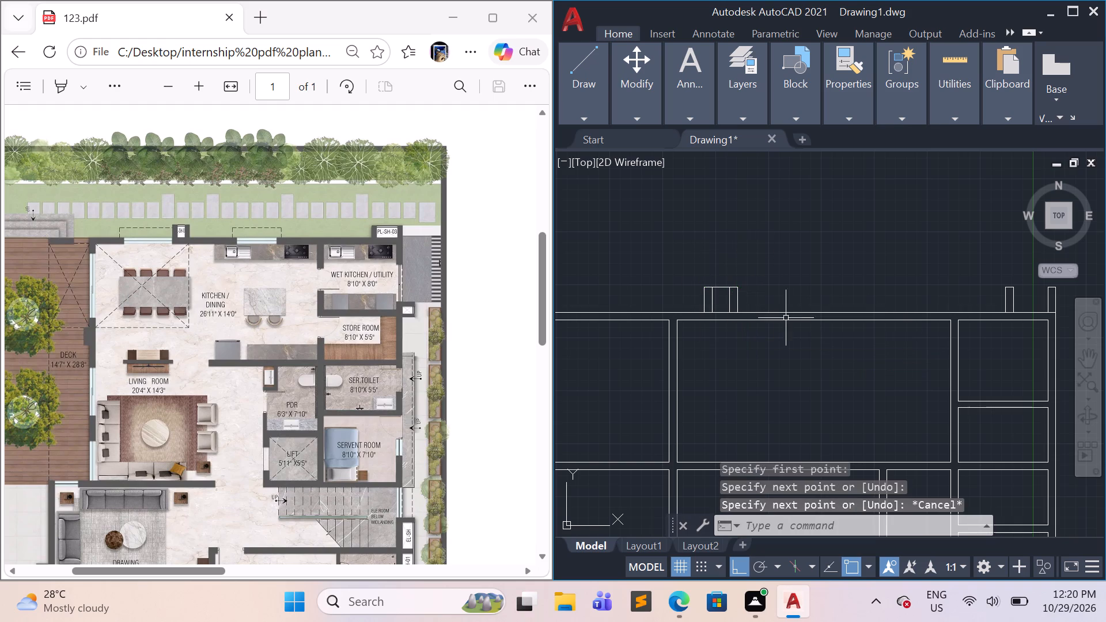
# Draw a line across the tops of the two legs above the wet kitchen, joining their outer upper corners.
pyautogui.press('space')
pyautogui.scroll(1, 1010, 320)
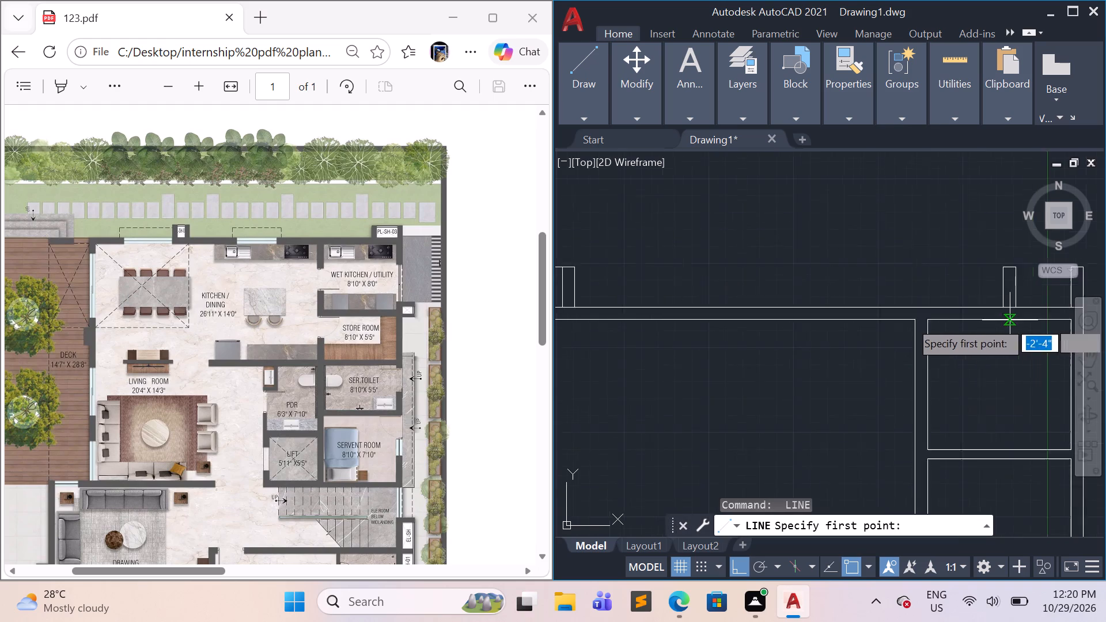
pyautogui.scroll(1, 1010, 320)
pyautogui.scroll(-3, 925, 352)
pyautogui.moveTo(941, 377); pyautogui.dragTo(815, 404, button='middle')
pyautogui.scroll(3, 846, 363)
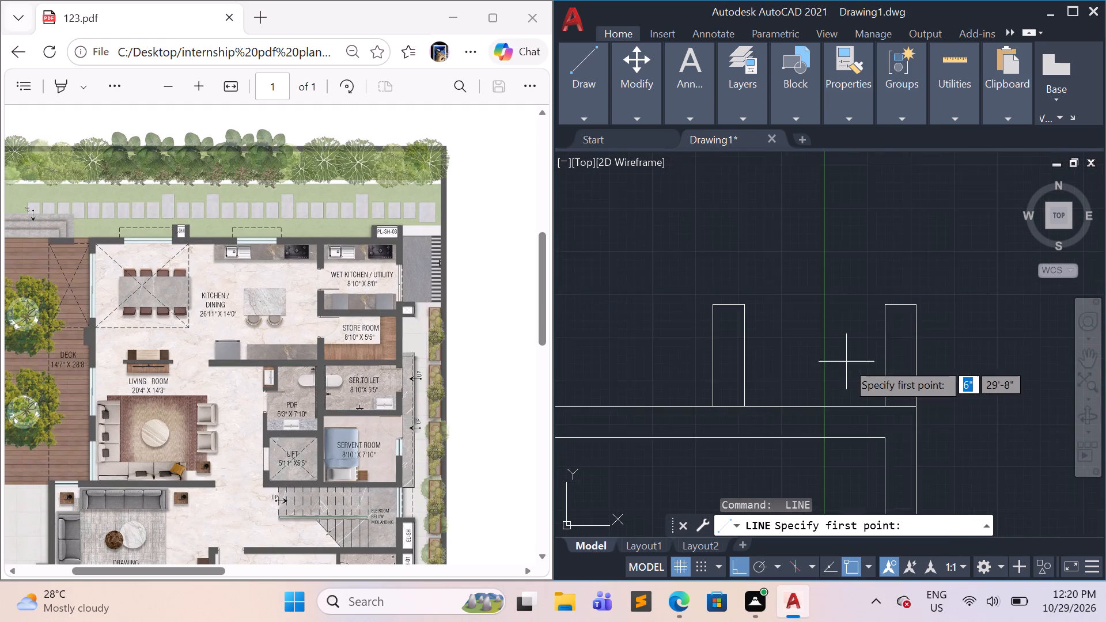
pyautogui.scroll(2, 846, 362)
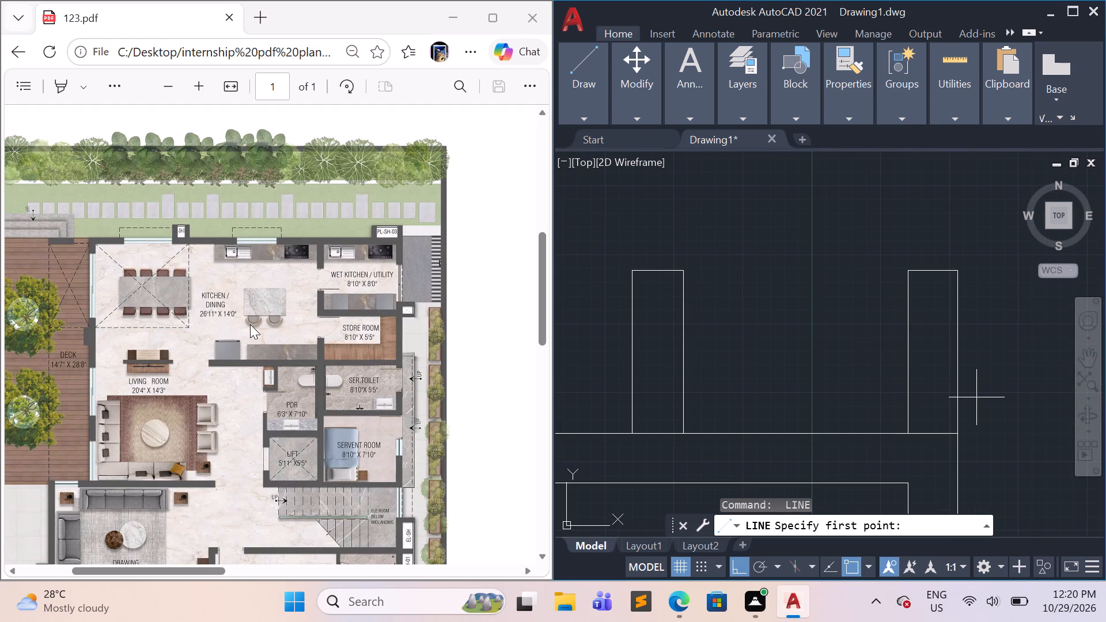
pyautogui.click(628, 271)
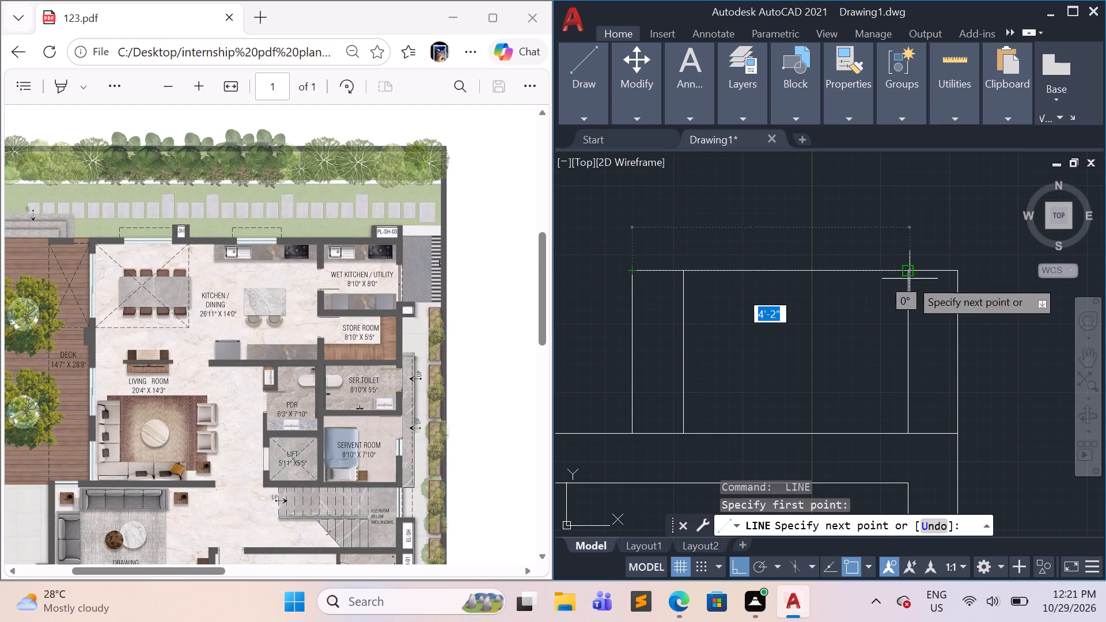
pyautogui.click(960, 270)
pyautogui.press('Escape')
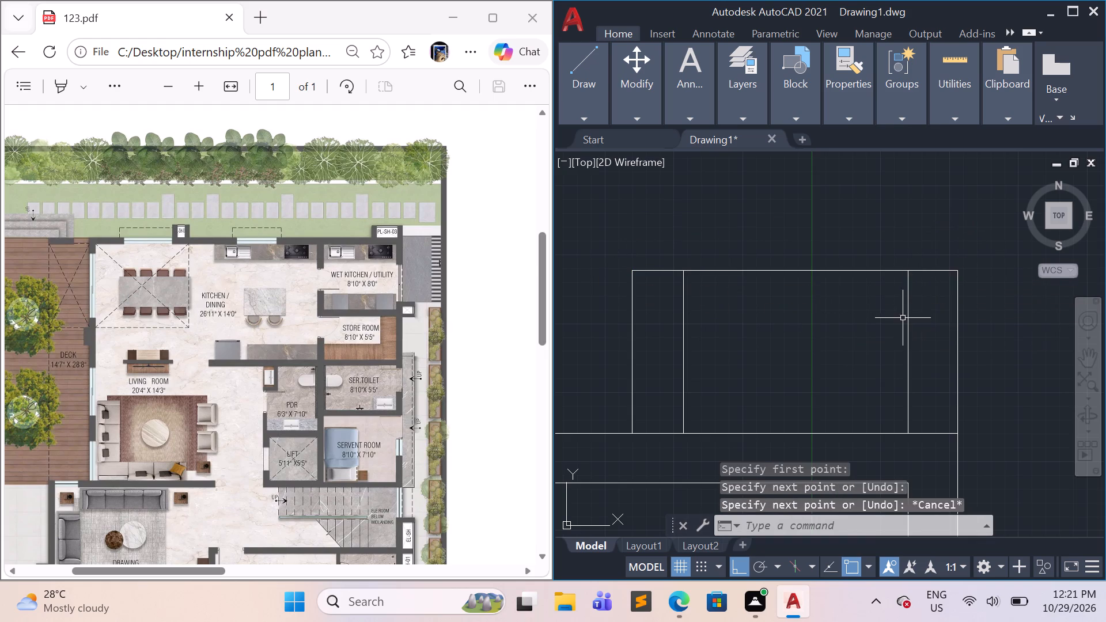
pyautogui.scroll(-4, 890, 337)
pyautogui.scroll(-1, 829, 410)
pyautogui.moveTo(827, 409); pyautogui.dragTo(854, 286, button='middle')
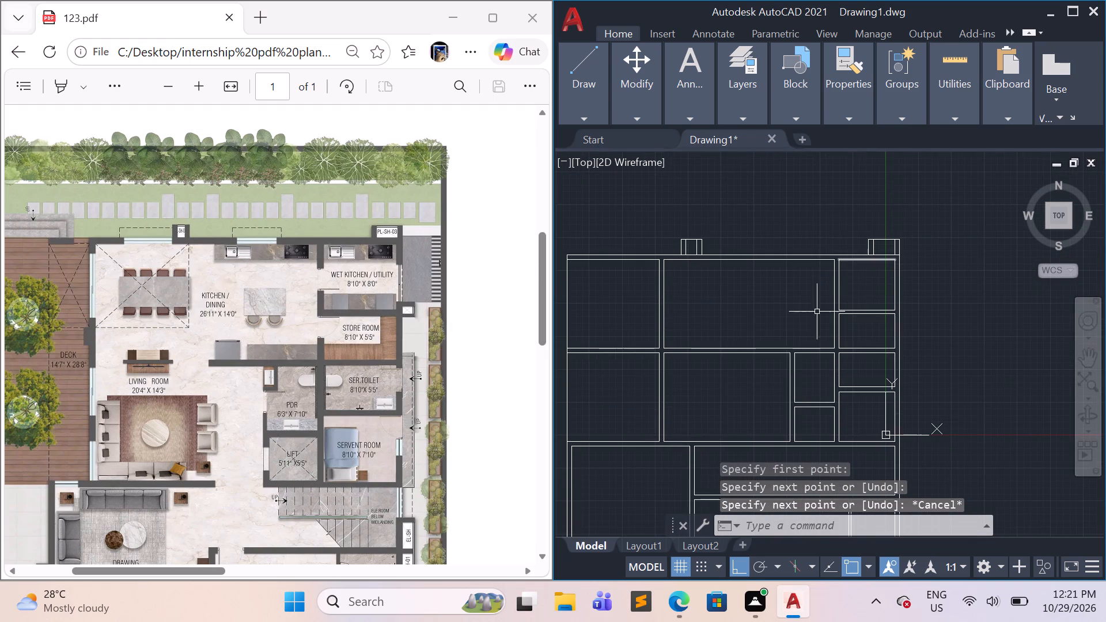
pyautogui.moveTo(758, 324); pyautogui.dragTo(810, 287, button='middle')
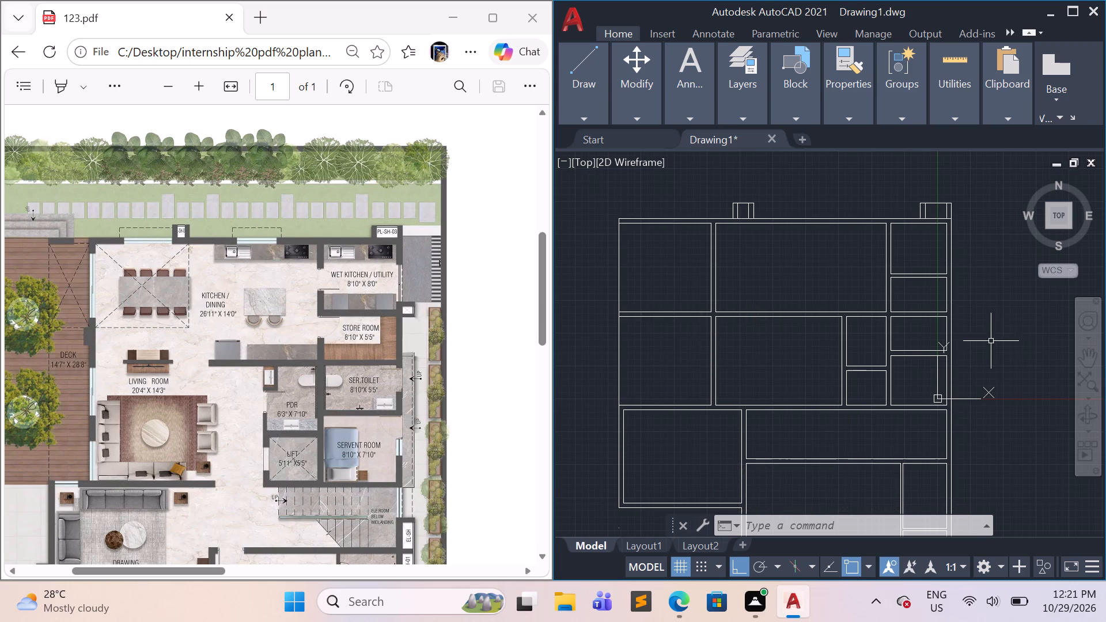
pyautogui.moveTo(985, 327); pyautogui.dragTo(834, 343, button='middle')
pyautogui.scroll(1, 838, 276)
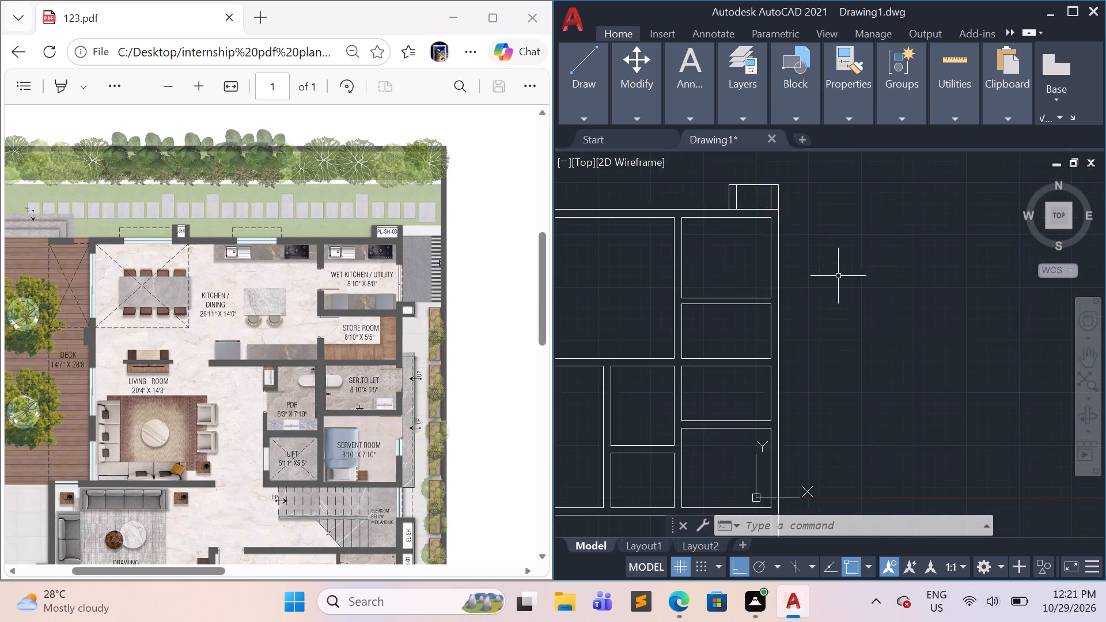
# Copy the complete shaft outline above the wet kitchen horizontally into the empty space about 10' to its right.
pyautogui.scroll(1, 838, 276)
pyautogui.scroll(-1, 821, 282)
pyautogui.scroll(-3, 847, 325)
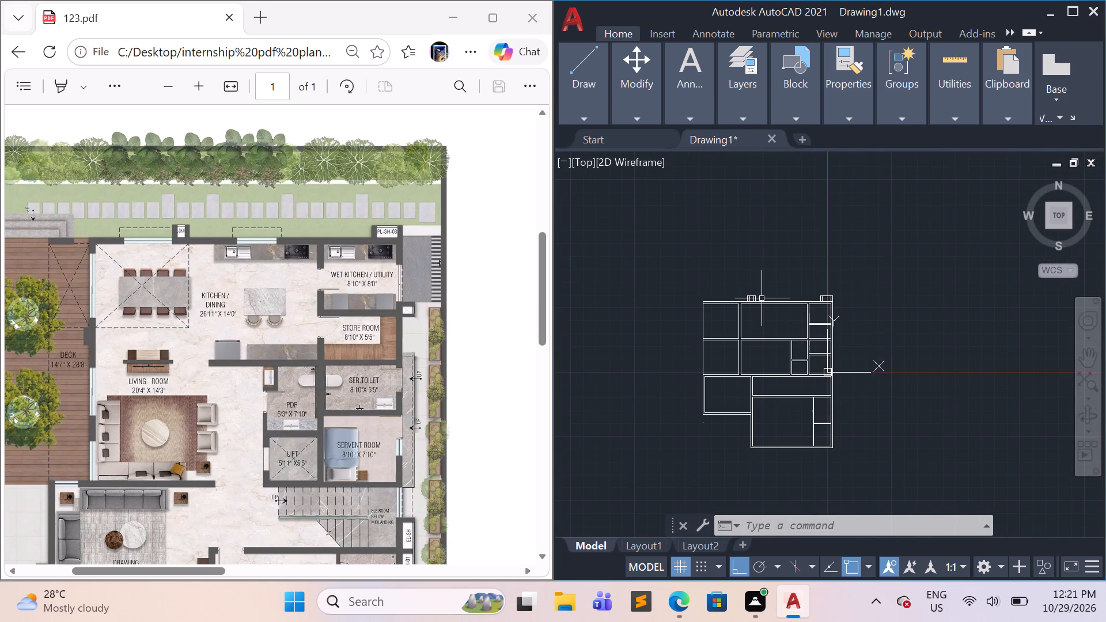
pyautogui.scroll(3, 761, 298)
pyautogui.moveTo(1016, 372); pyautogui.dragTo(796, 347, button='middle')
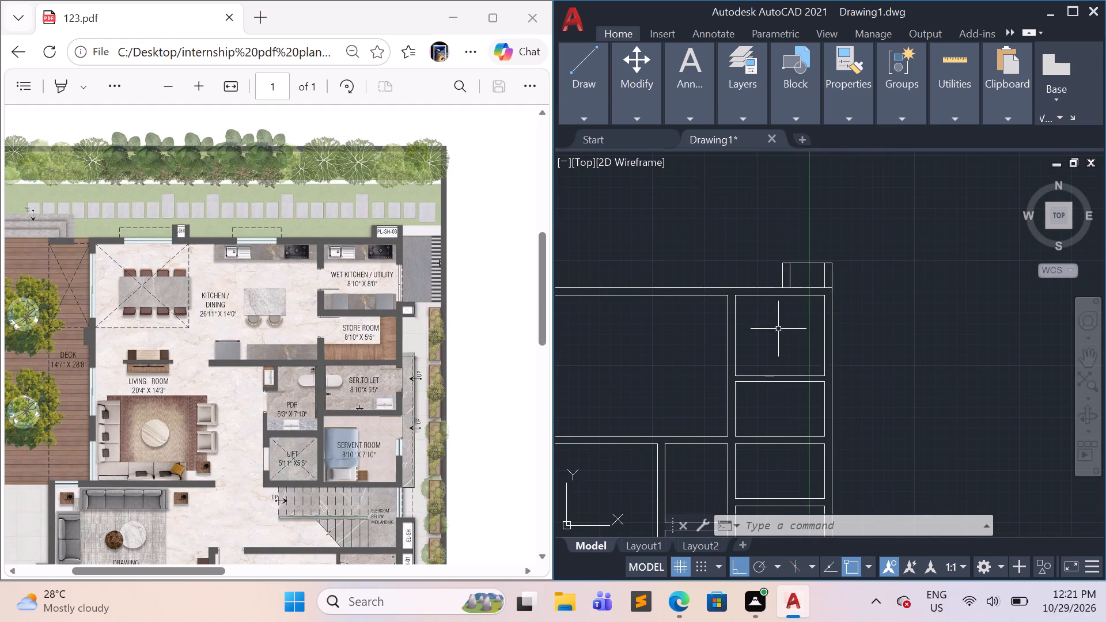
pyautogui.click(849, 276)
pyautogui.click(762, 258)
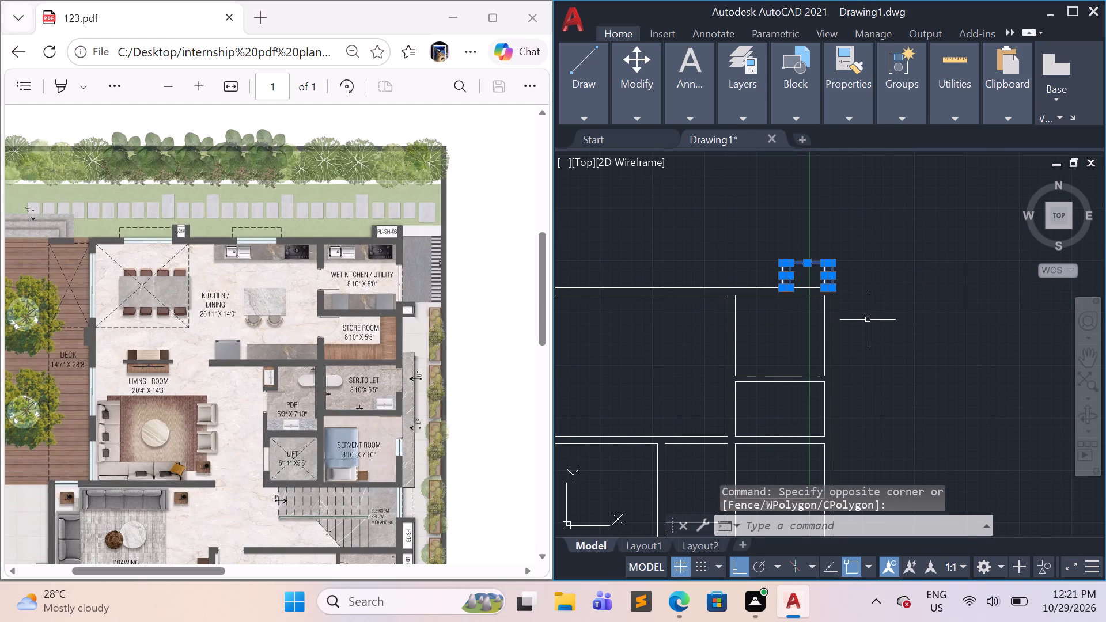
pyautogui.write('co')
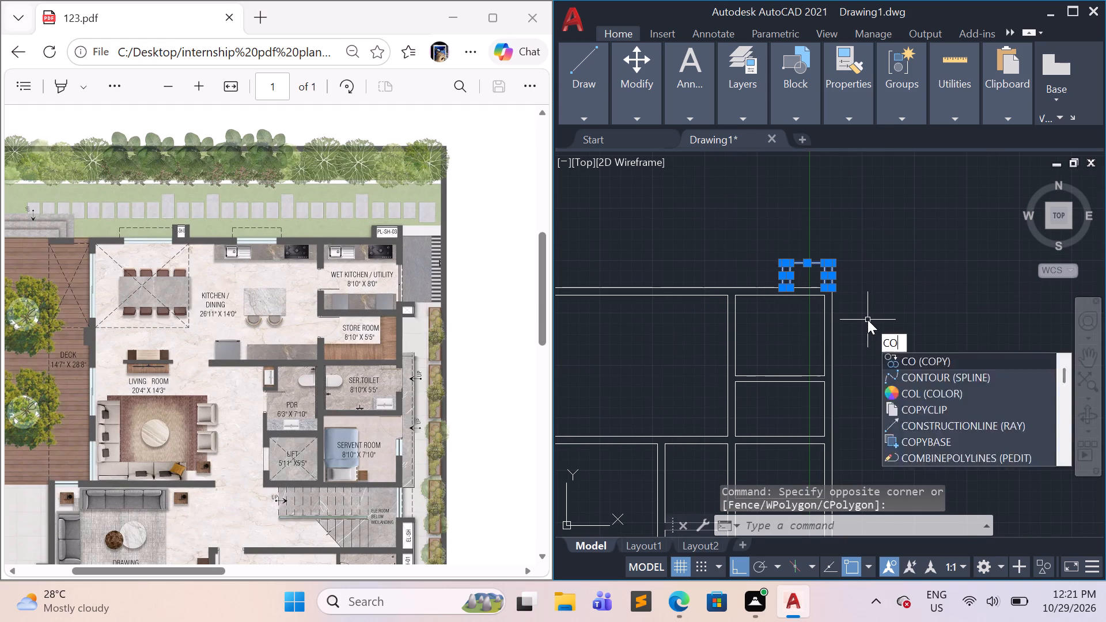
pyautogui.press('Return')
pyautogui.click(843, 272)
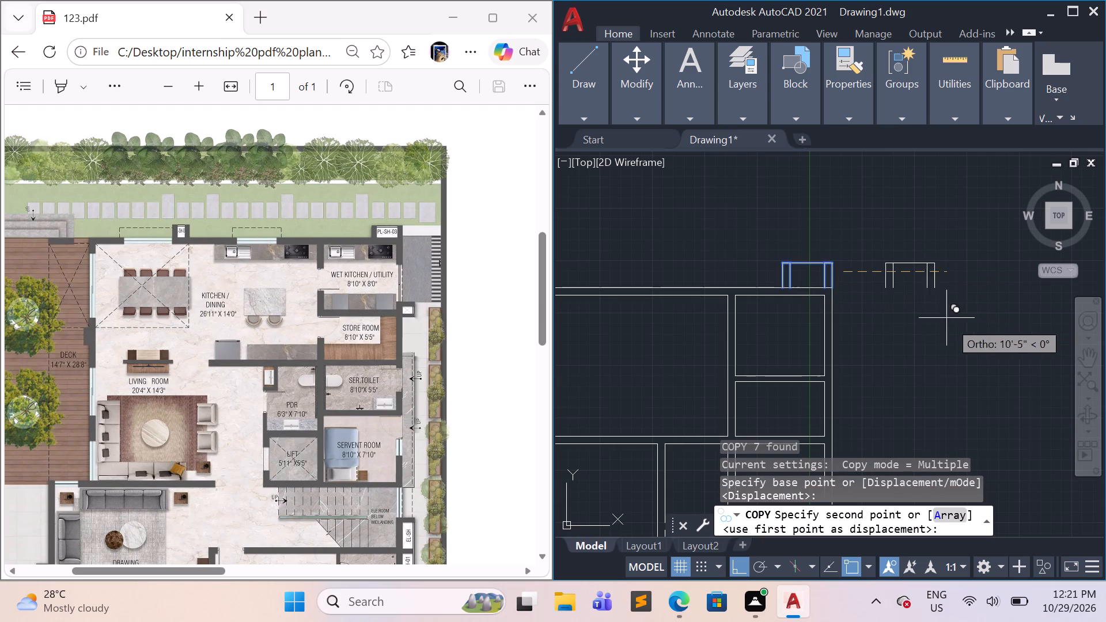
pyautogui.click(949, 344)
pyautogui.press('Escape')
# Rotate the copied shaft outline 90° clockwise about its lower right corner, so its open side faces the building.
pyautogui.click(975, 306)
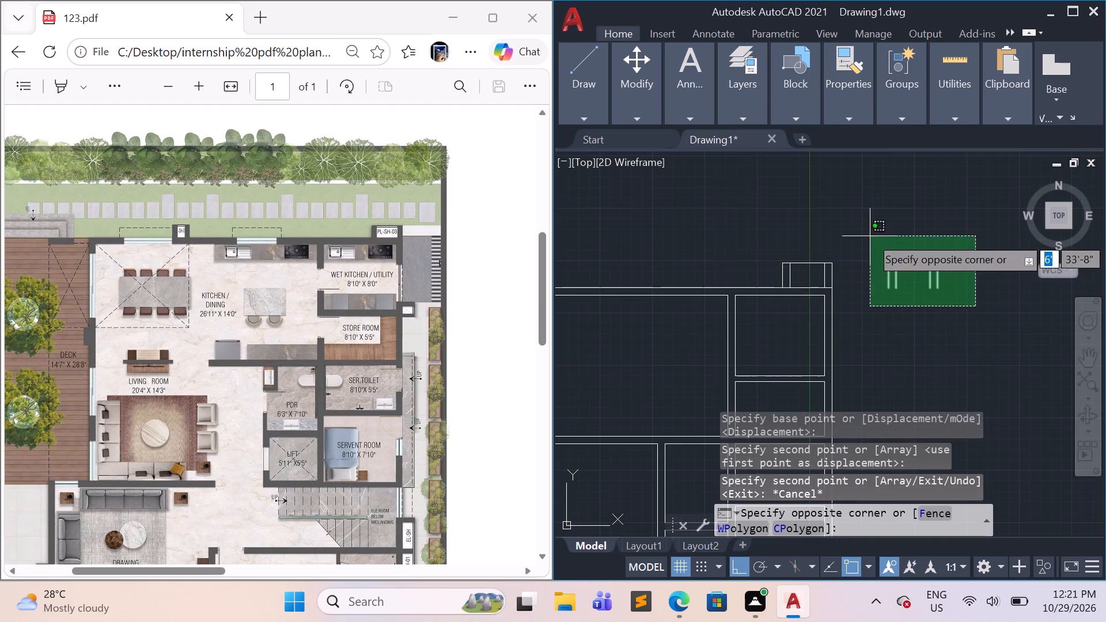
pyautogui.click(870, 236)
pyautogui.write('ro')
pyautogui.press('Return')
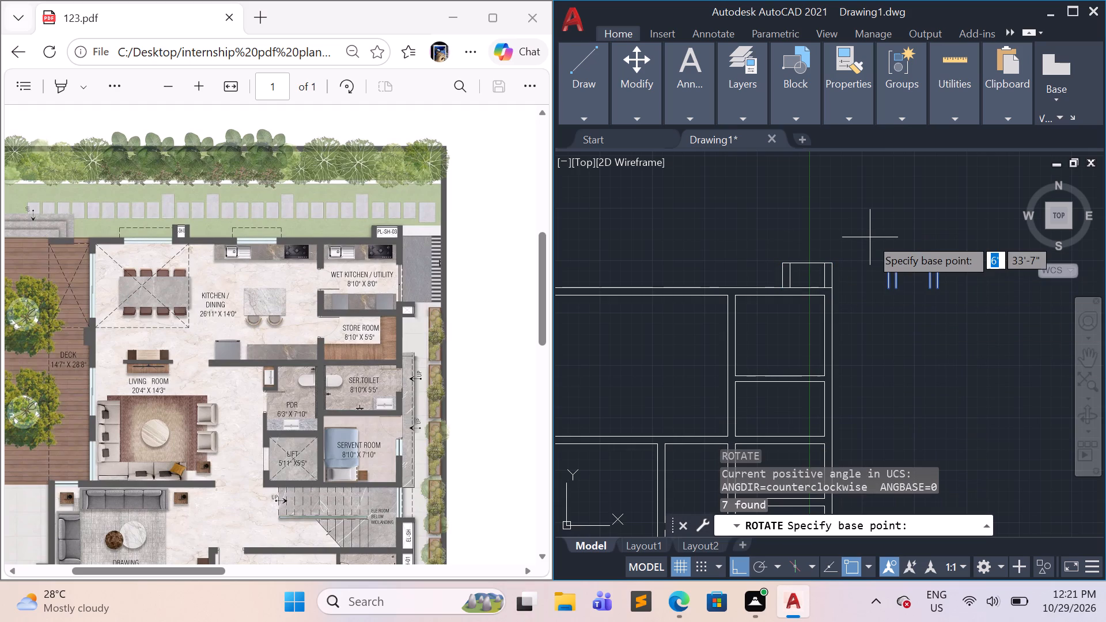
pyautogui.click(945, 289)
pyautogui.click(935, 360)
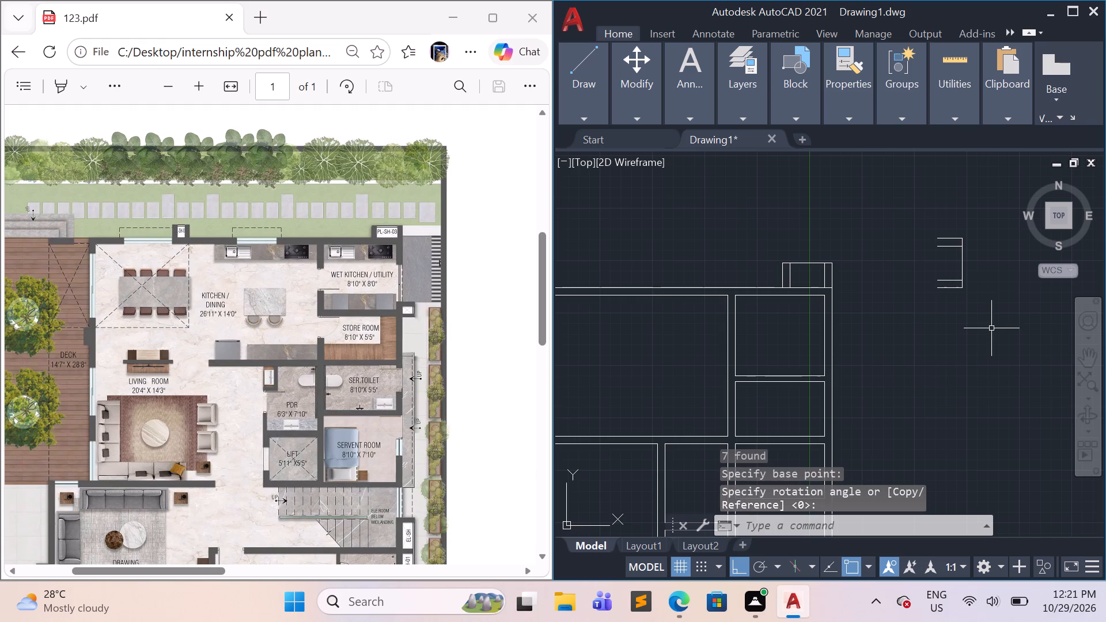
# Copy the rotated shaft outline, with Ortho off, down beside the right outer wall next to the staircase, about 39' away.
pyautogui.click(991, 328)
pyautogui.click(919, 214)
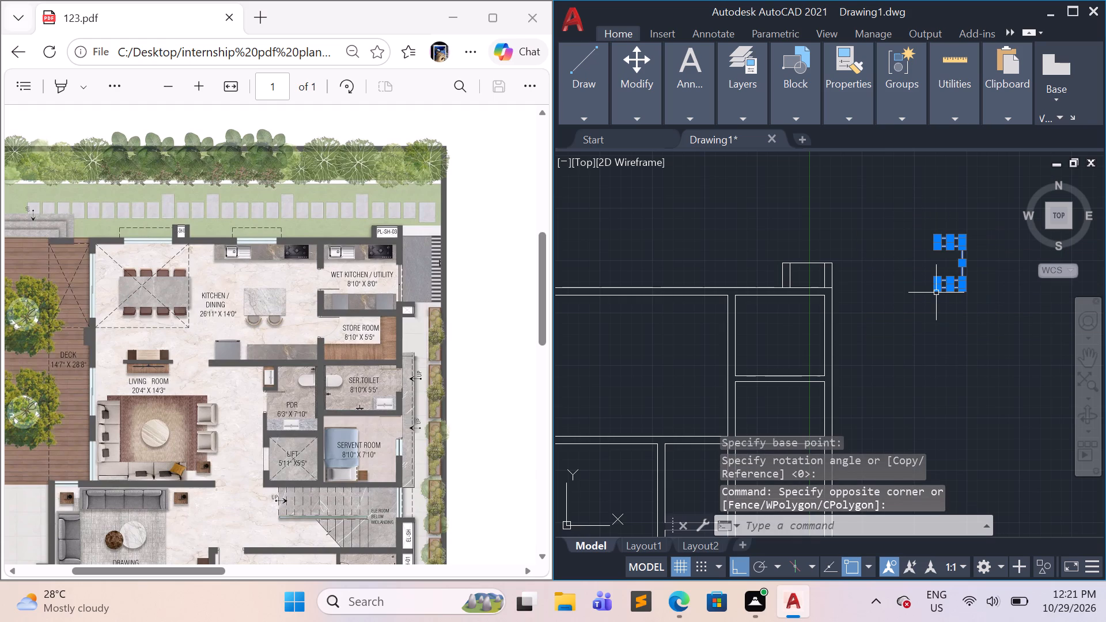
pyautogui.press('m')
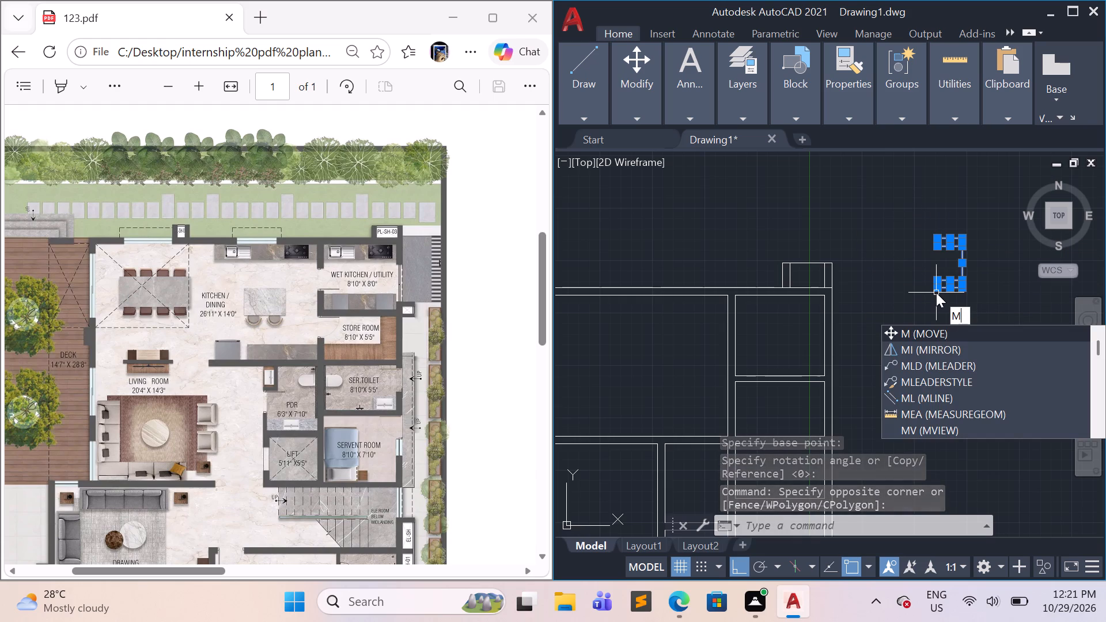
pyautogui.press('BackSpace')
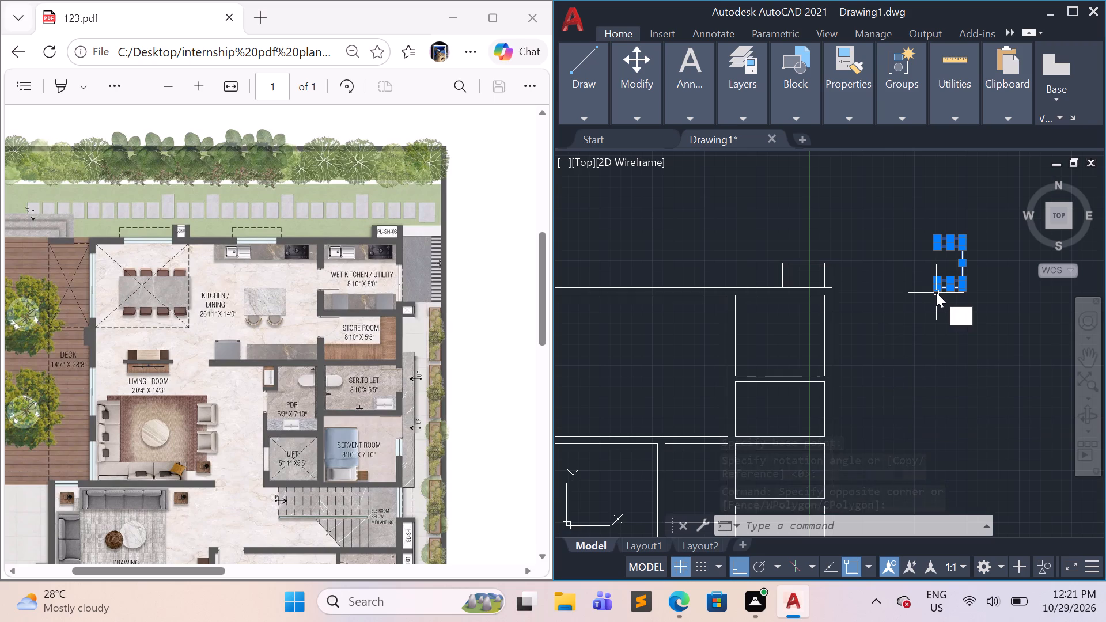
pyautogui.write('co')
pyautogui.press('Return')
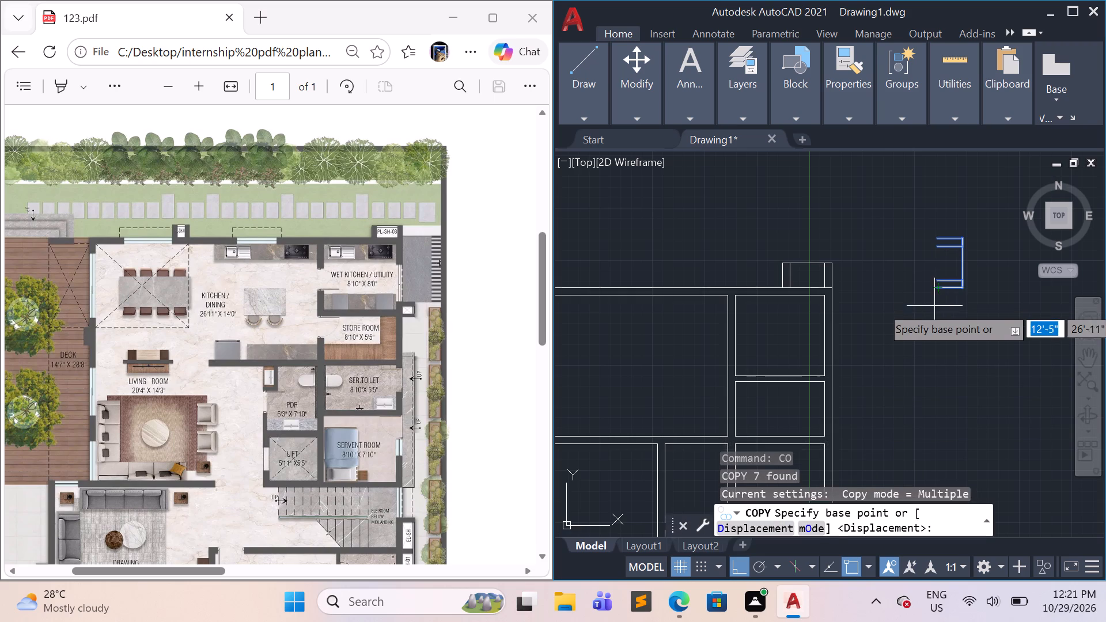
pyautogui.click(941, 281)
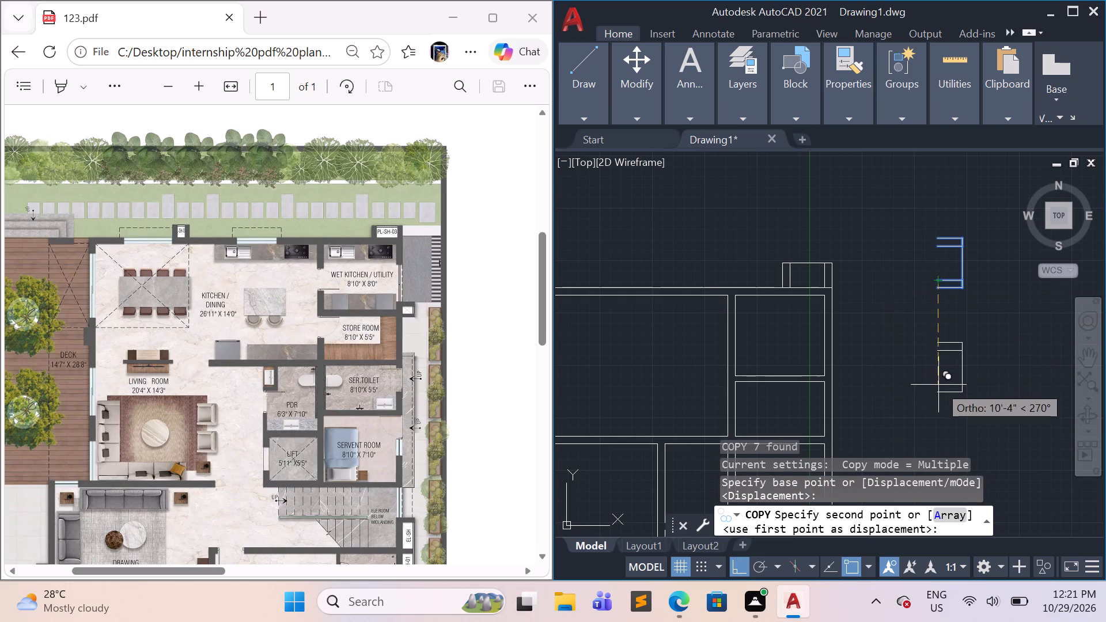
pyautogui.scroll(-4, 940, 395)
pyautogui.moveTo(933, 435); pyautogui.dragTo(926, 420, button='middle')
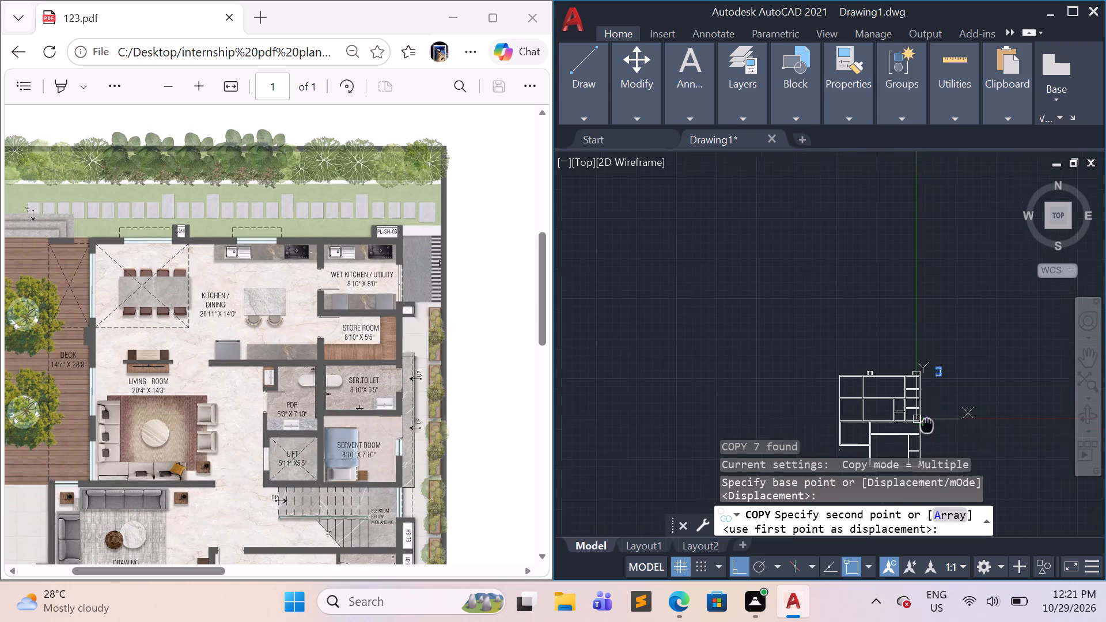
pyautogui.moveTo(926, 420); pyautogui.dragTo(832, 309, button='middle')
pyautogui.scroll(3, 887, 385)
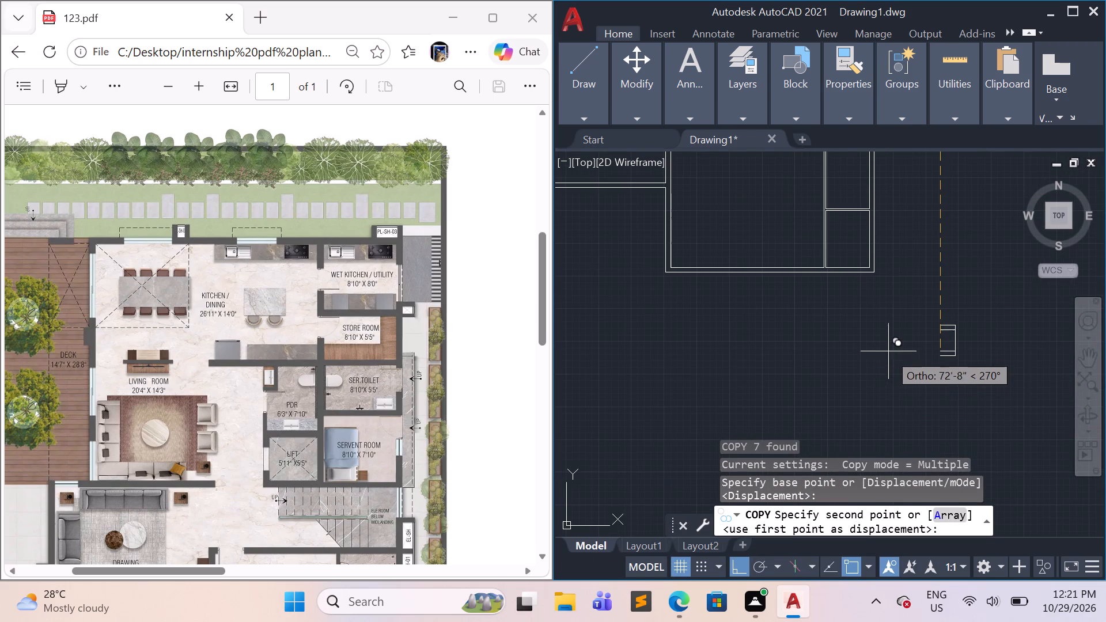
pyautogui.press('F8')
pyautogui.scroll(1, 893, 292)
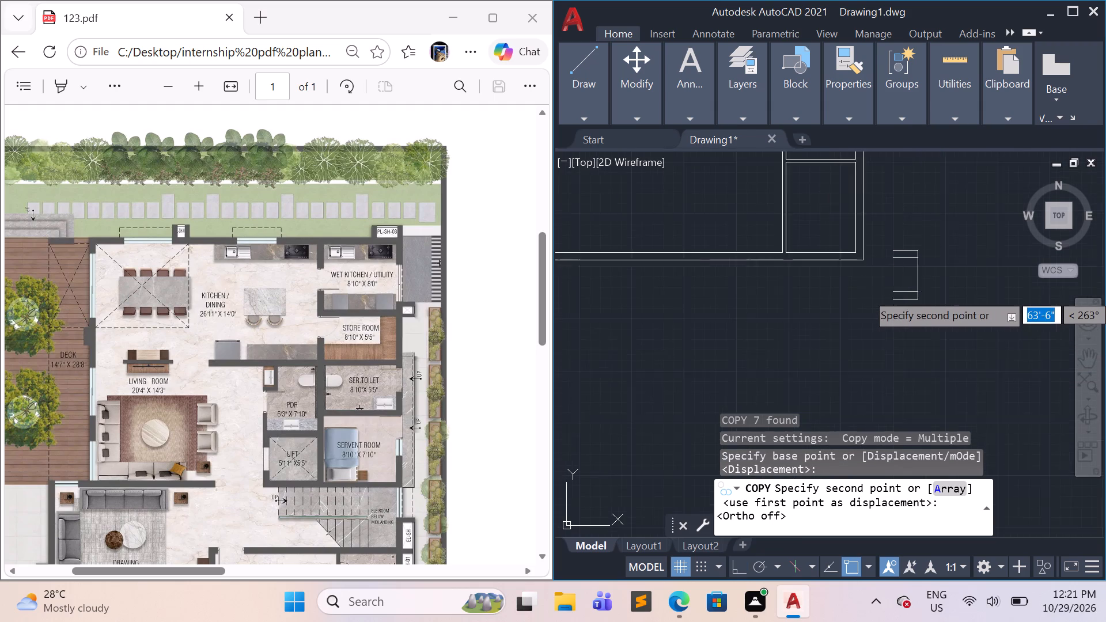
pyautogui.scroll(1, 893, 292)
pyautogui.moveTo(882, 335); pyautogui.dragTo(867, 411, button='middle')
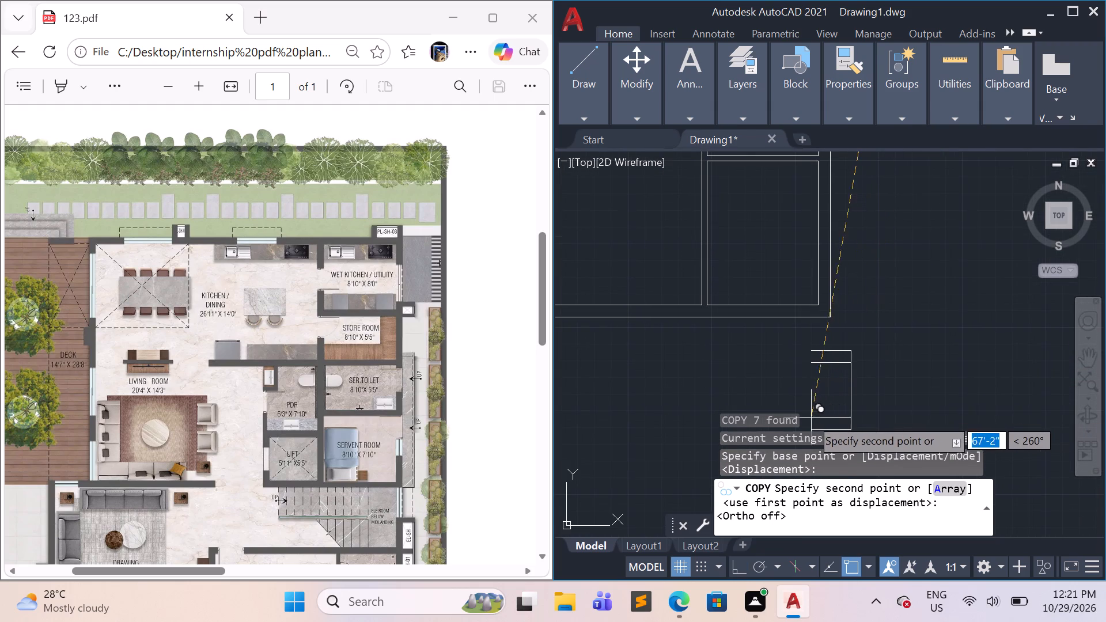
pyautogui.moveTo(872, 368); pyautogui.dragTo(889, 479, button='middle')
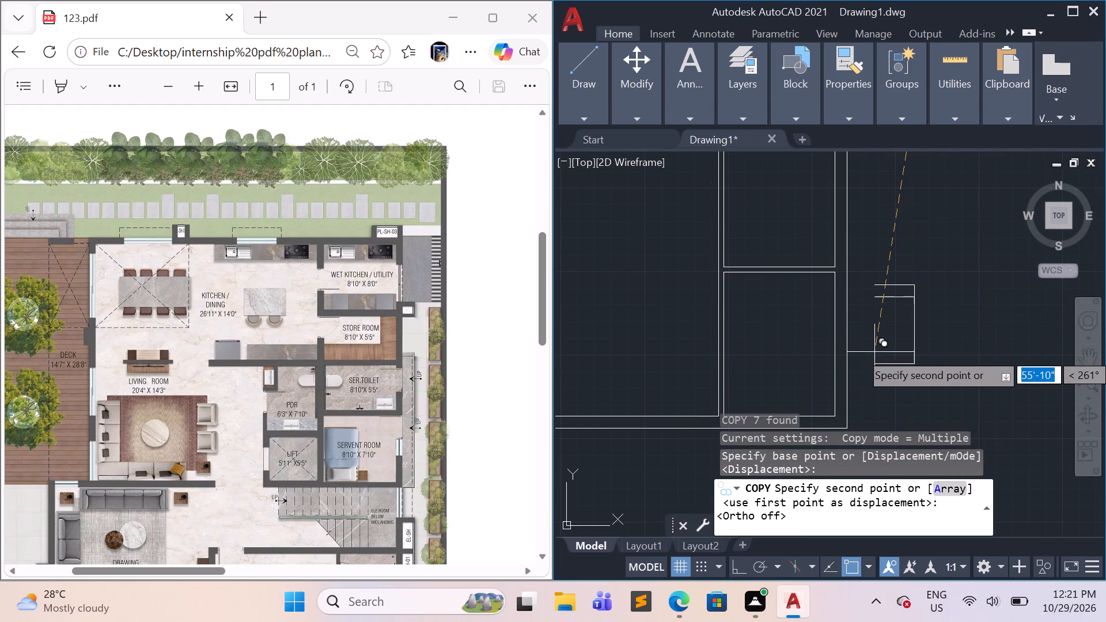
pyautogui.scroll(1, 875, 344)
pyautogui.scroll(-4, 875, 344)
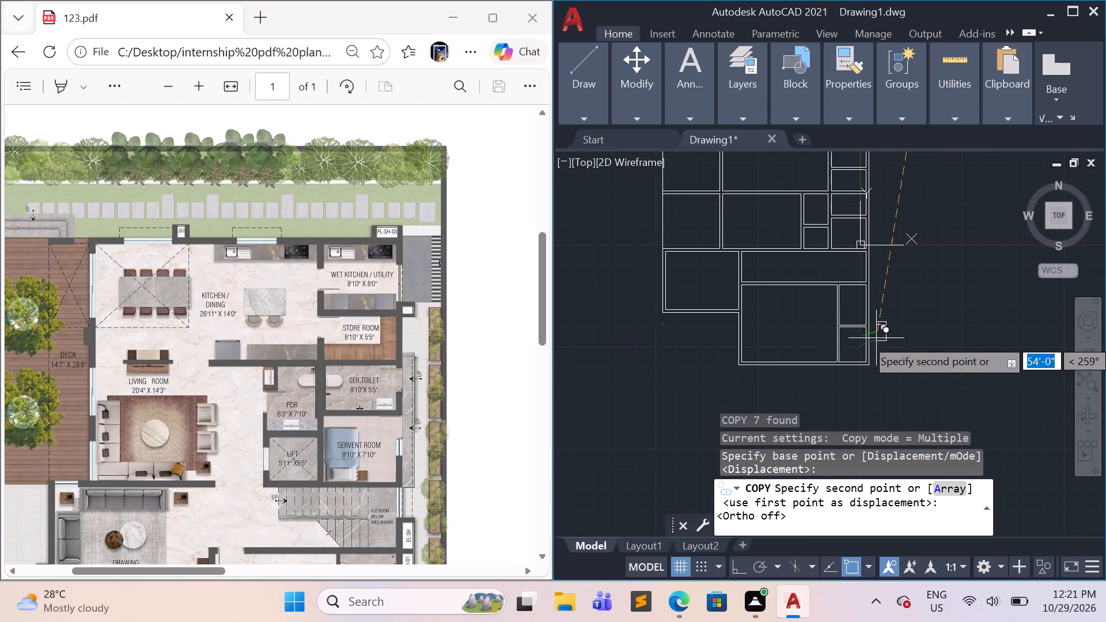
pyautogui.scroll(-4, 362, 471)
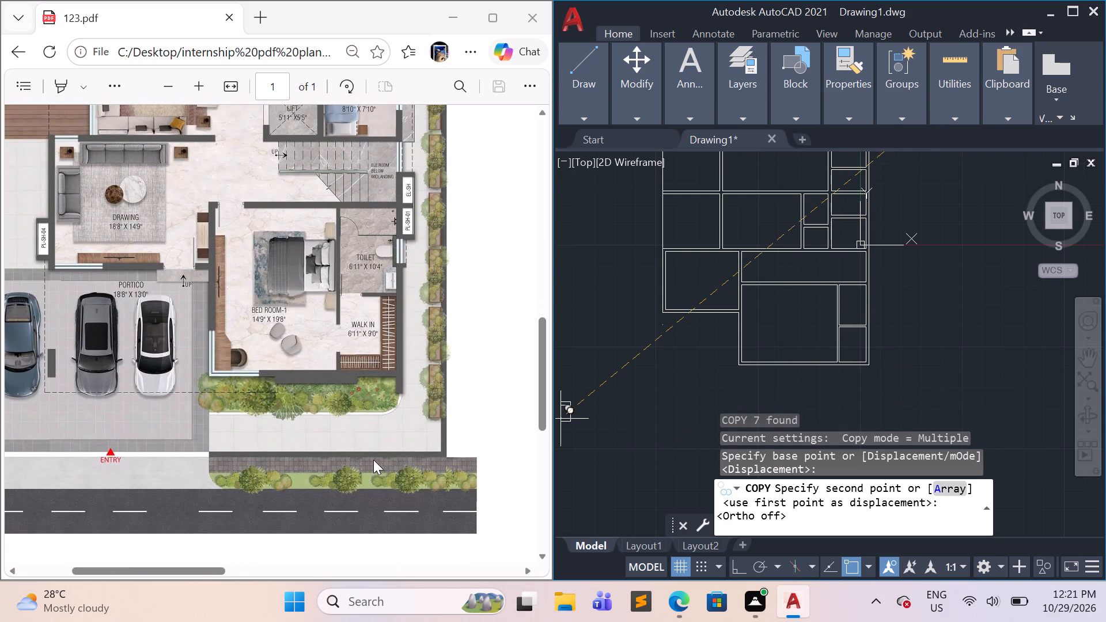
pyautogui.scroll(1, 375, 452)
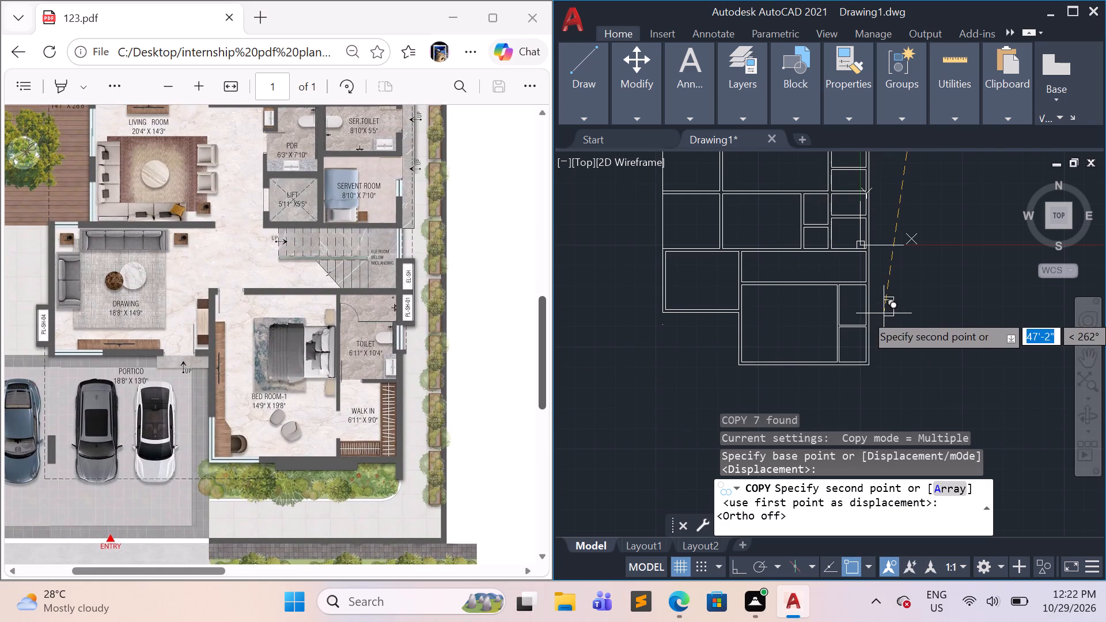
pyautogui.moveTo(887, 310); pyautogui.dragTo(873, 419, button='middle')
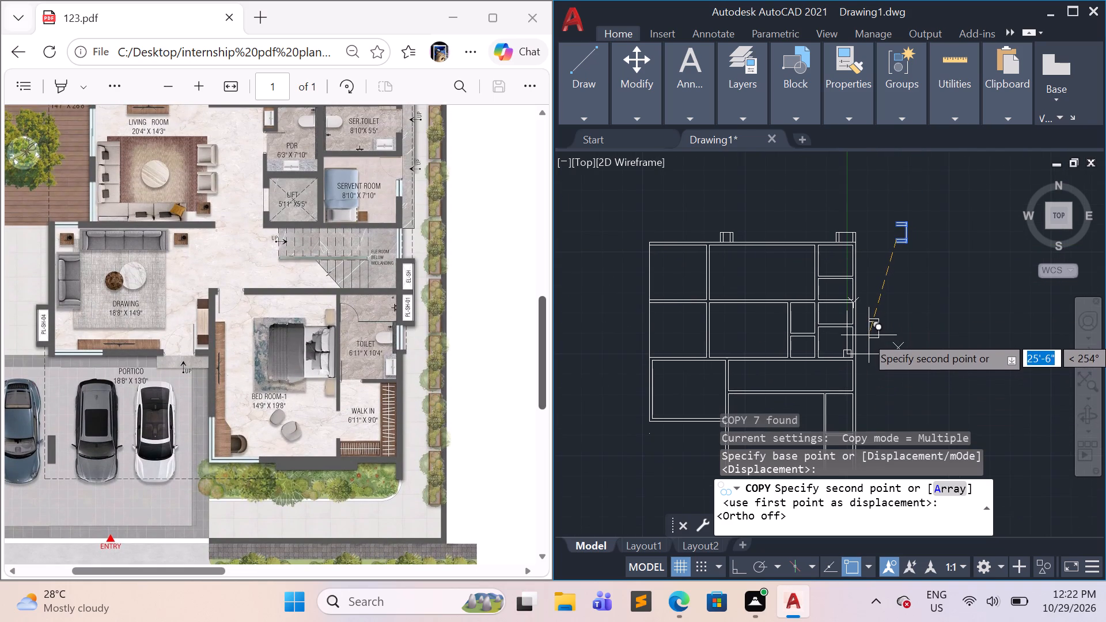
pyautogui.scroll(1, 868, 376)
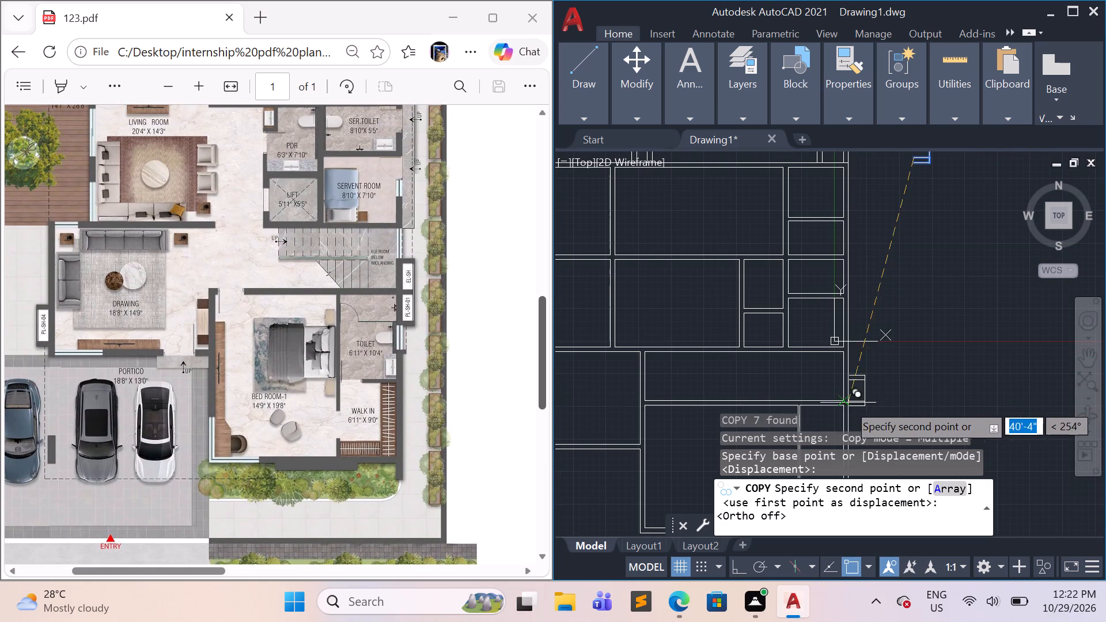
pyautogui.scroll(3, 859, 395)
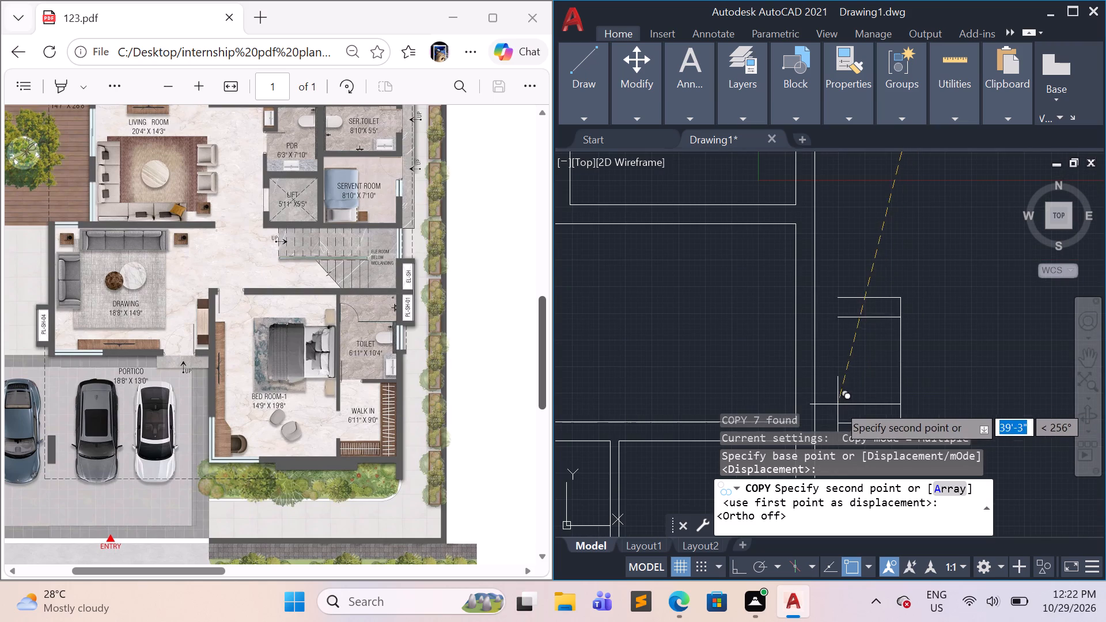
pyautogui.moveTo(838, 404); pyautogui.dragTo(895, 318, button='middle')
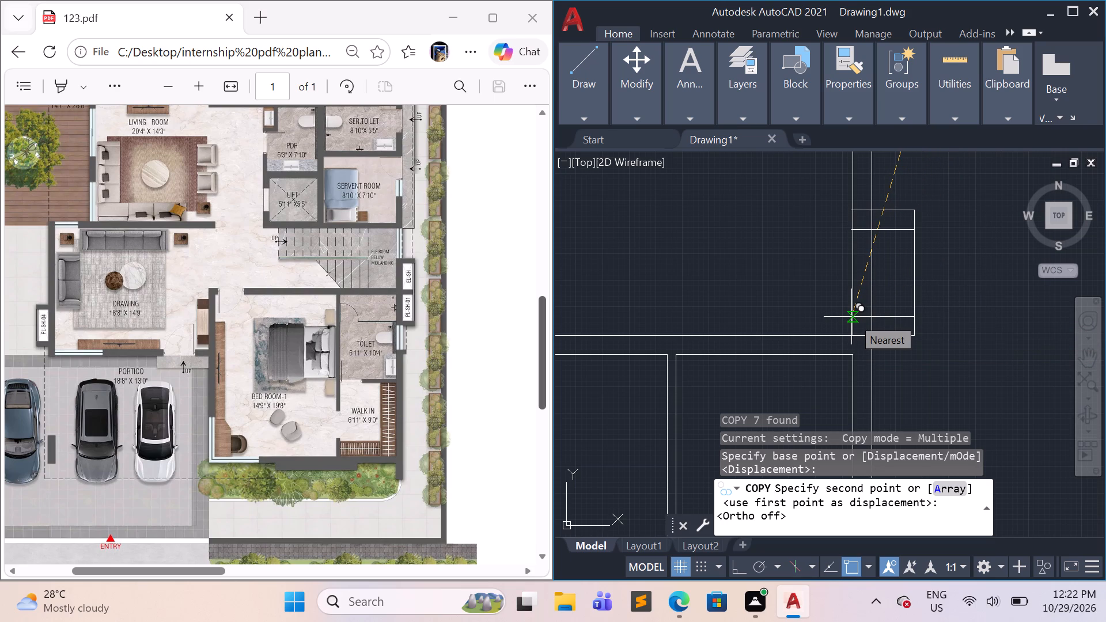
pyautogui.click(904, 320)
pyautogui.press('Escape')
# Move the new copy by its lower left corner onto the right outer wall line, level with the staircase's lower inner wall line.
pyautogui.click(973, 343)
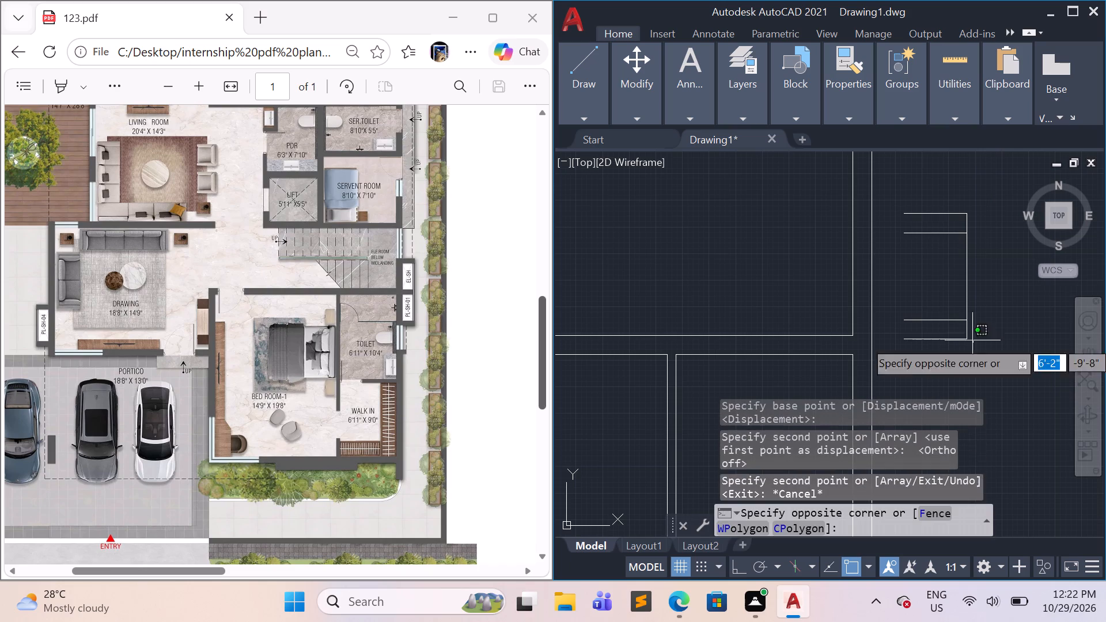
pyautogui.click(918, 199)
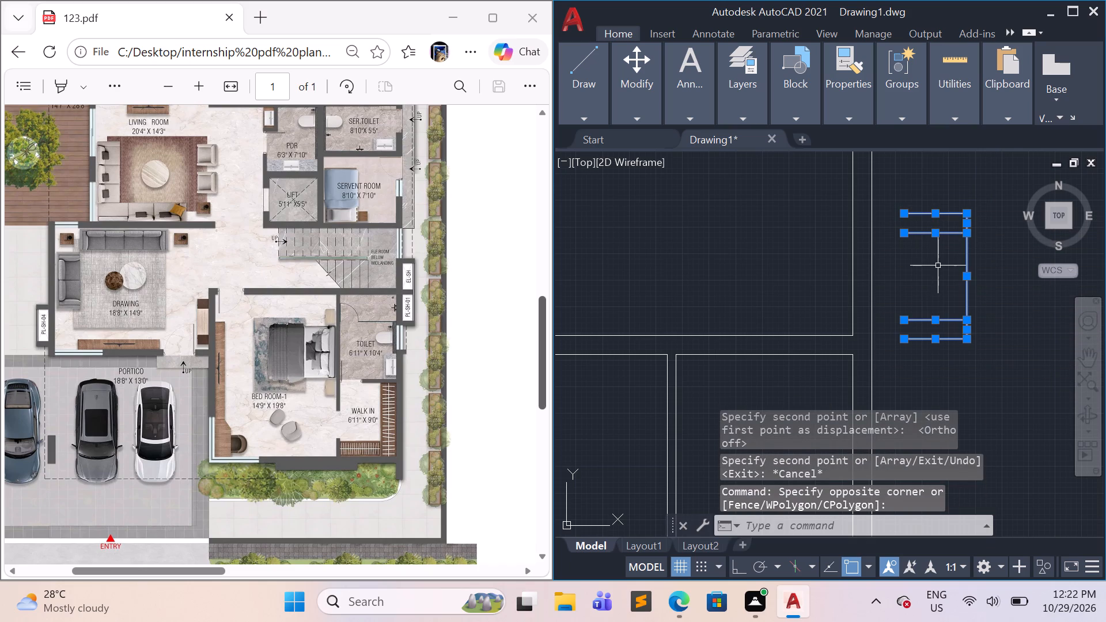
pyautogui.press('m')
pyautogui.press('Return')
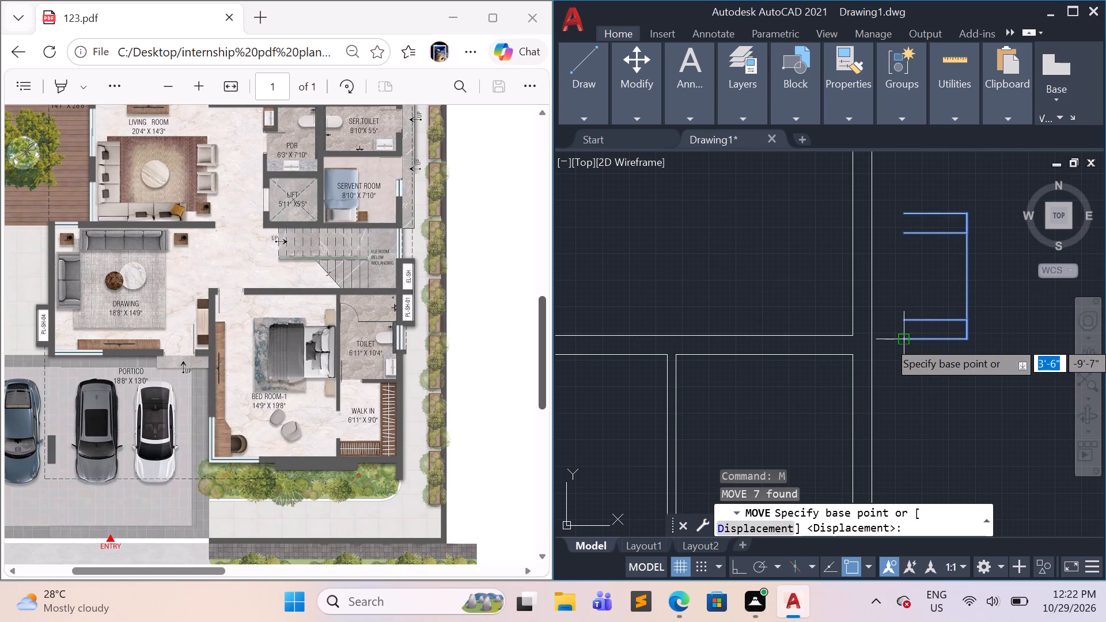
pyautogui.click(906, 340)
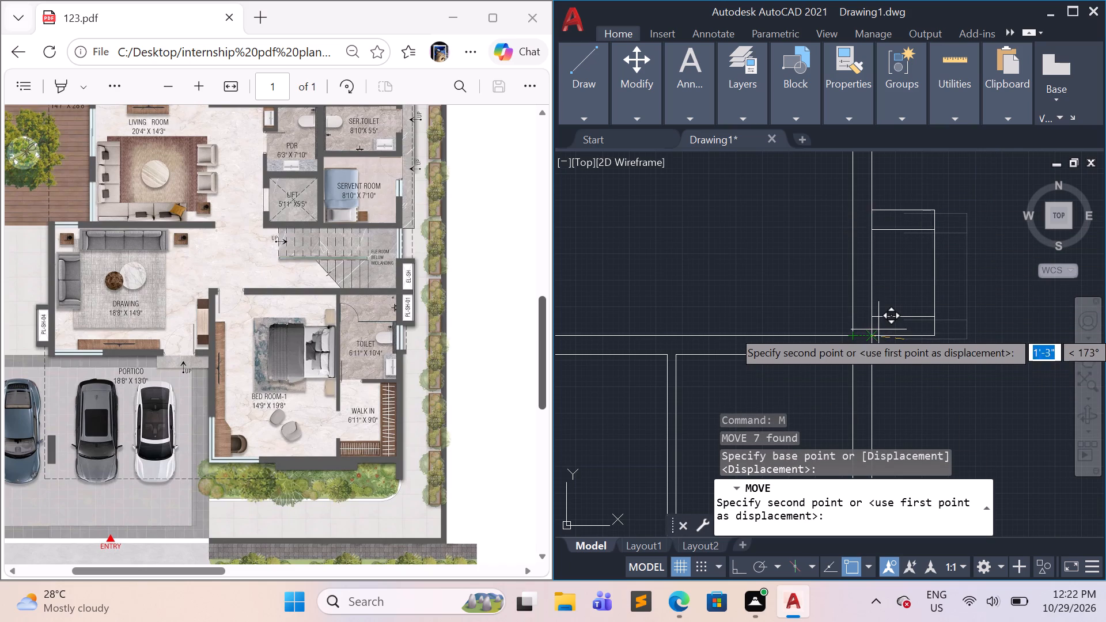
pyautogui.click(874, 333)
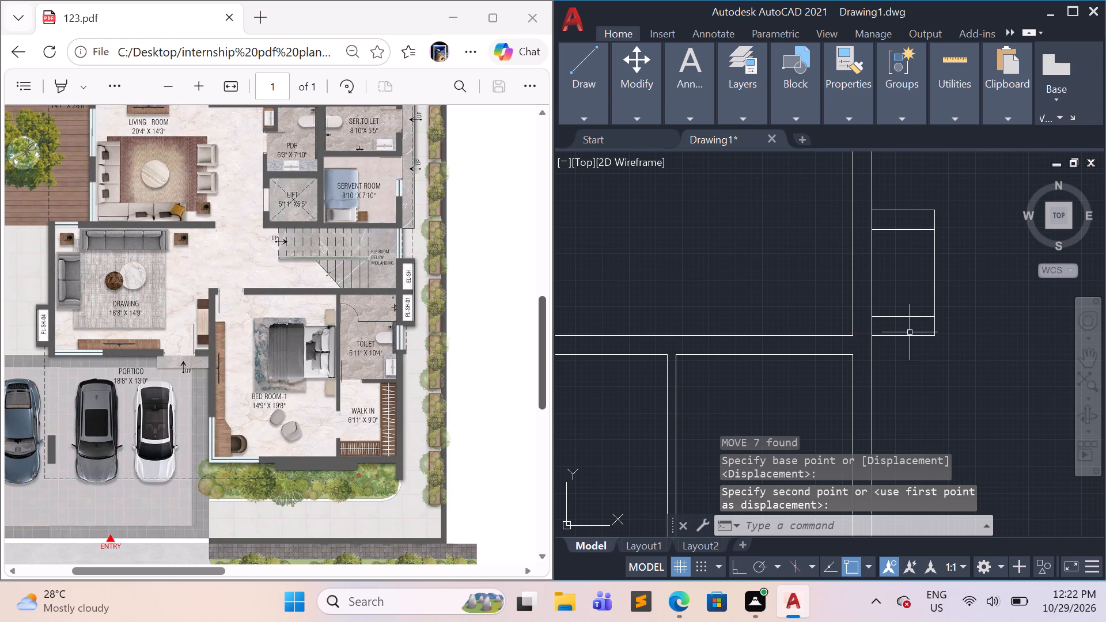
pyautogui.press('Escape')
pyautogui.press('Escape')
pyautogui.press('Escape')
pyautogui.press('Escape')
pyautogui.press('Escape')
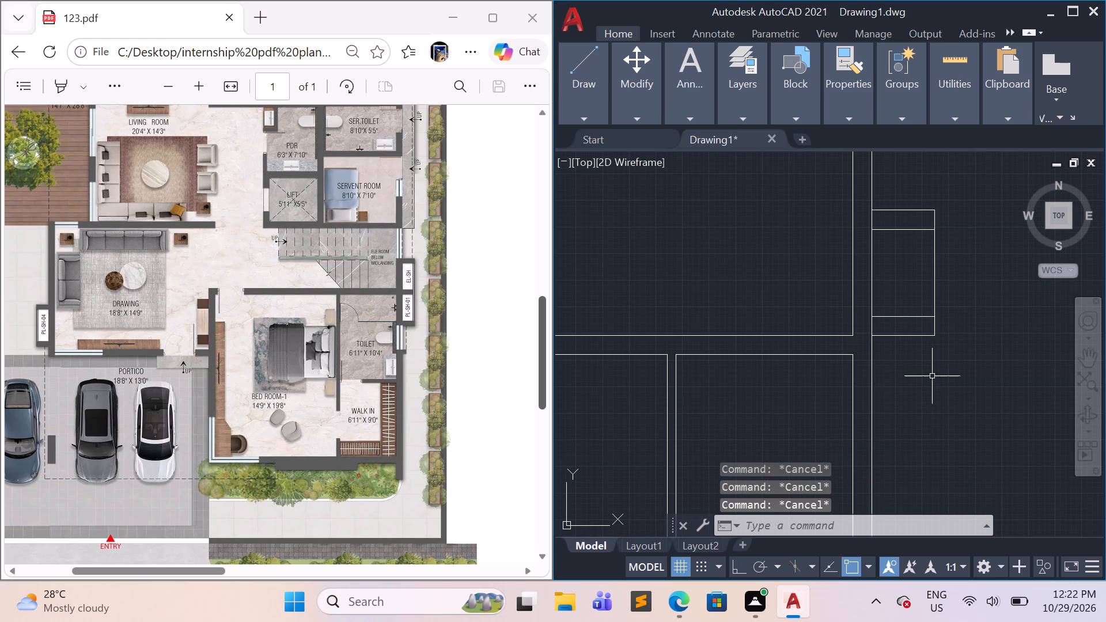
# Mirror the shaft outline beside the staircase downward about its lower edge, keeping the original.
pyautogui.click(969, 352)
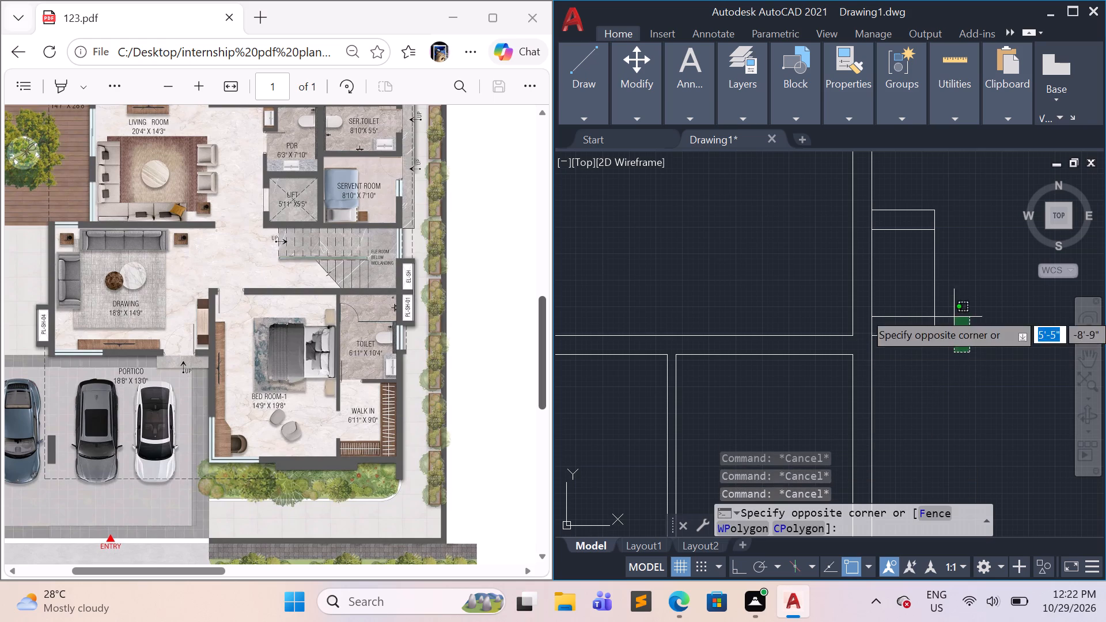
pyautogui.click(918, 198)
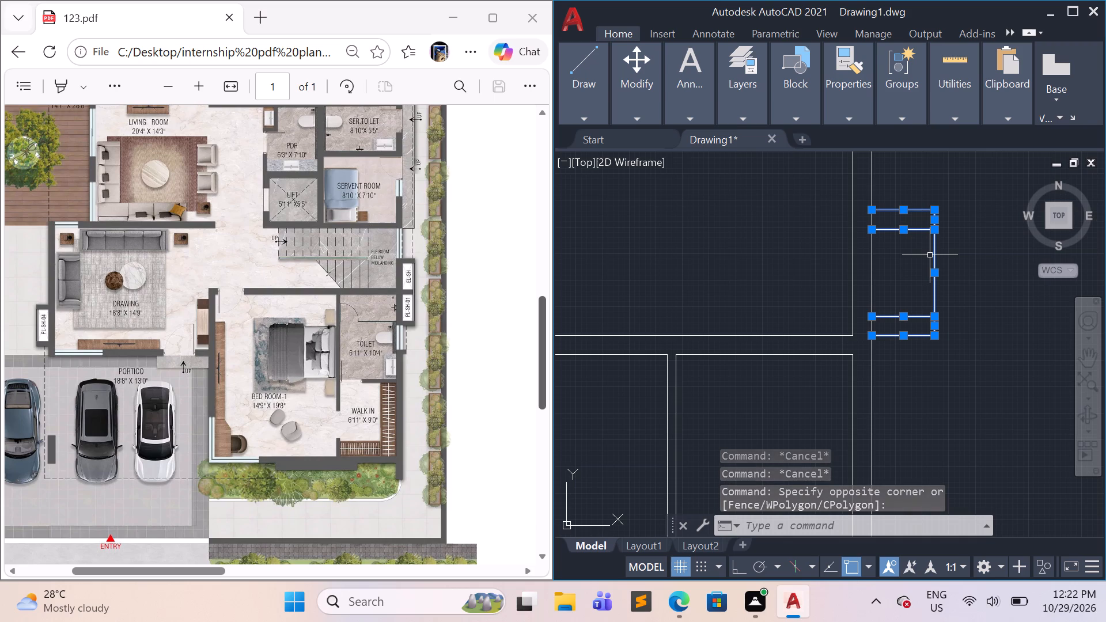
pyautogui.press('w')
pyautogui.press('BackSpace')
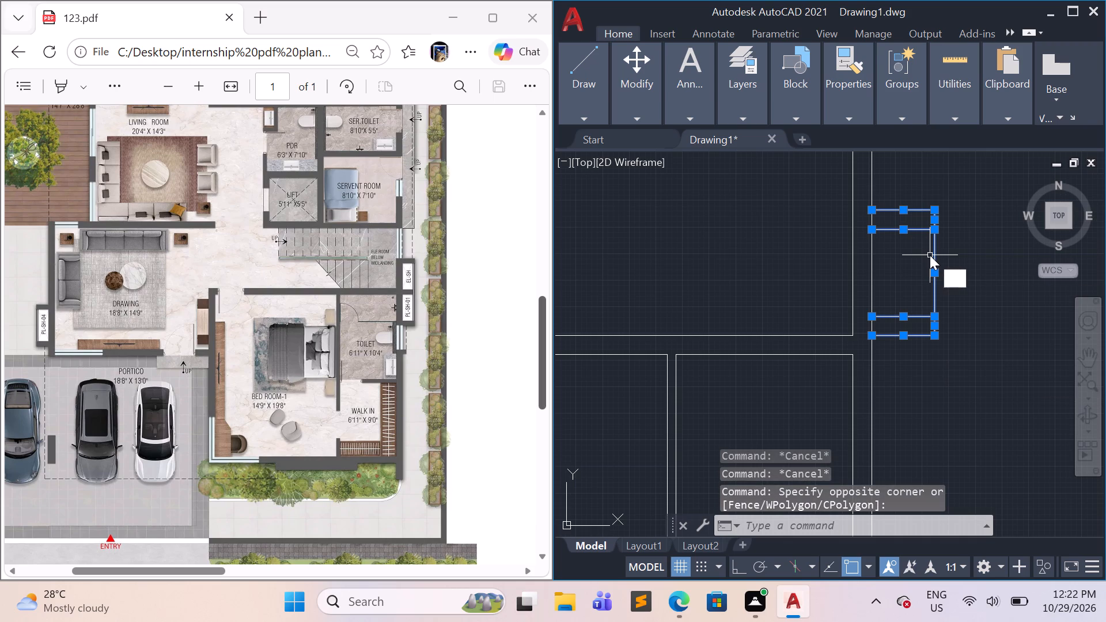
pyautogui.write('mi')
pyautogui.press('Return')
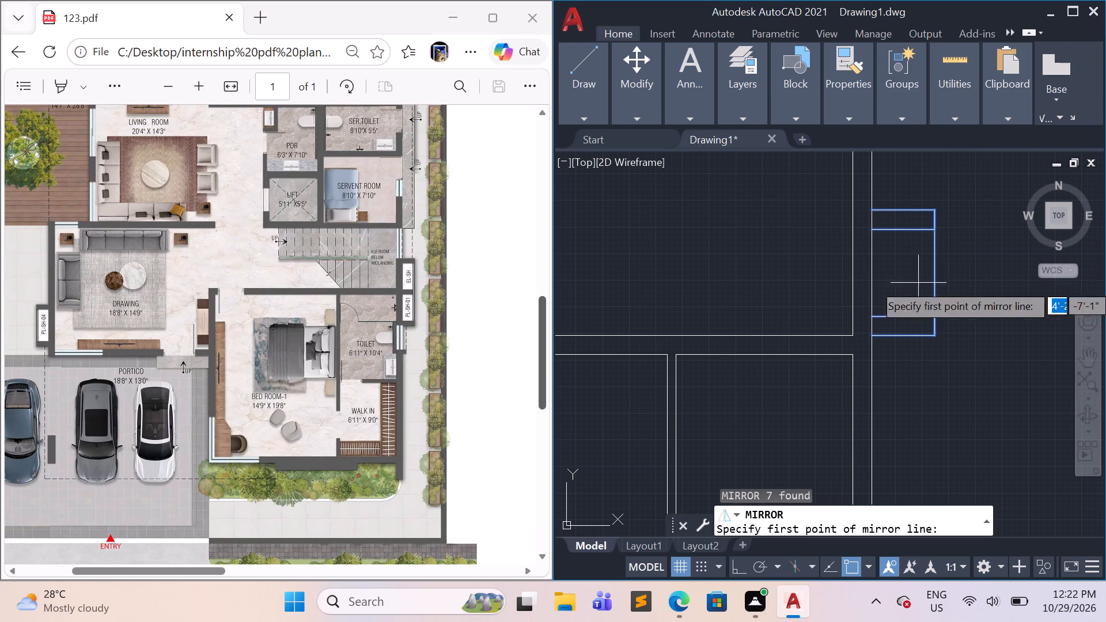
pyautogui.click(866, 337)
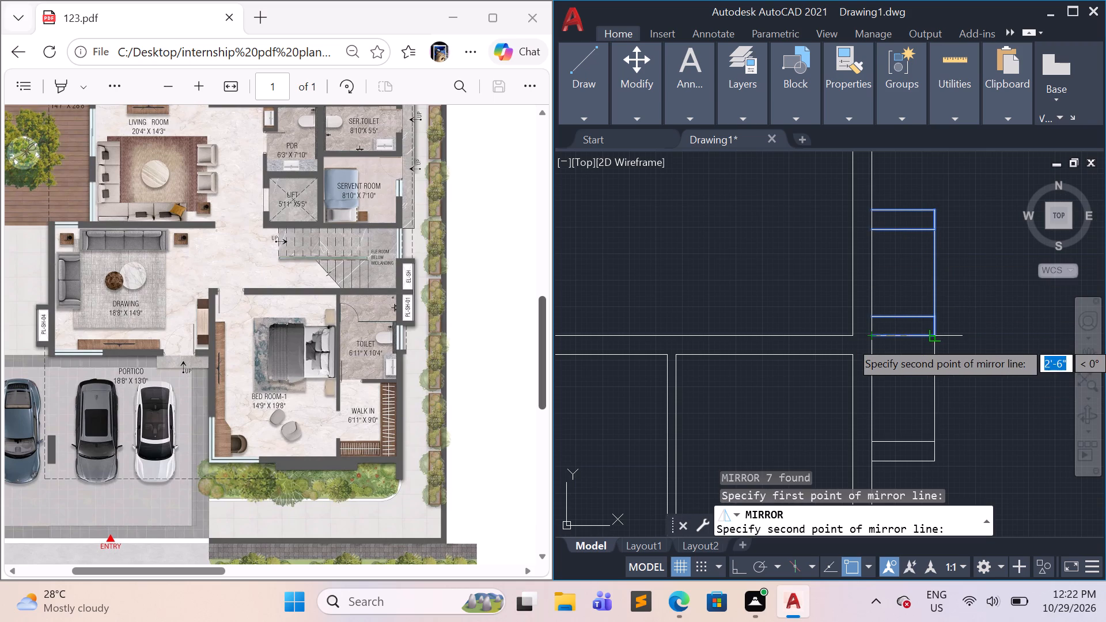
pyautogui.click(933, 340)
pyautogui.moveTo(964, 400); pyautogui.dragTo(933, 340)
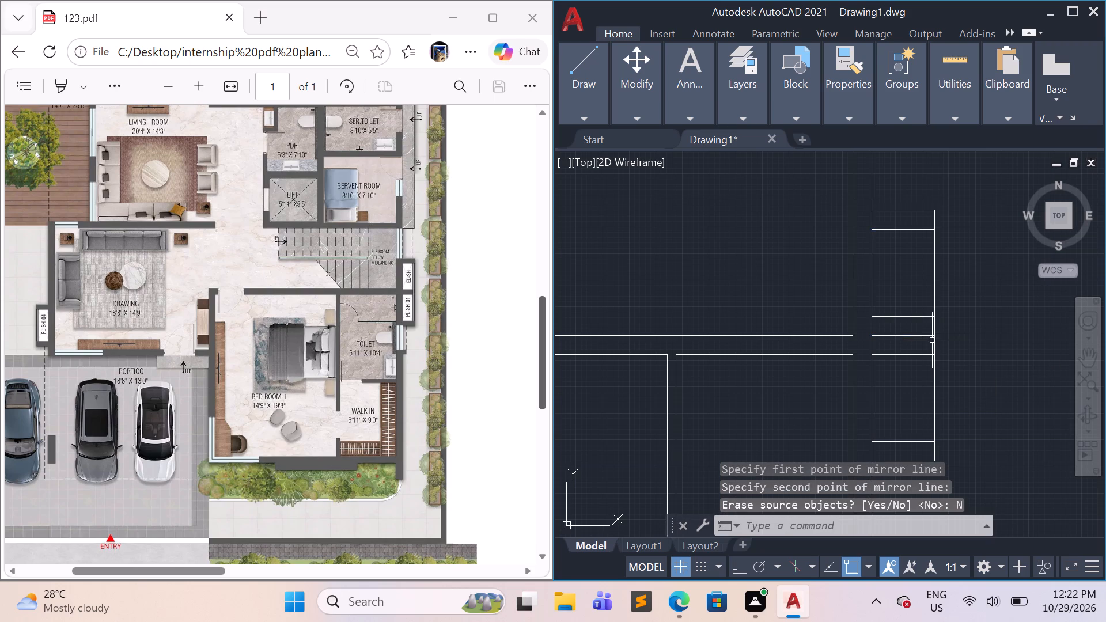
# Erase the two overlapping horizontal lines on the edge shared by the two stacked shafts at the right outer wall.
pyautogui.click(902, 335)
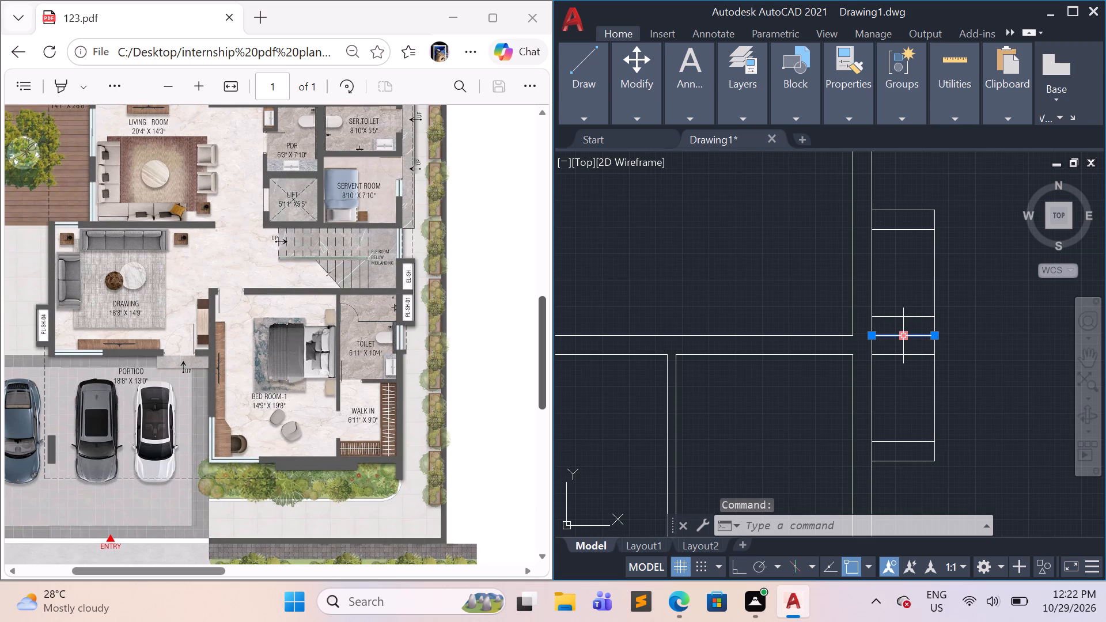
pyautogui.press('e')
pyautogui.press('Return')
pyautogui.click(901, 339)
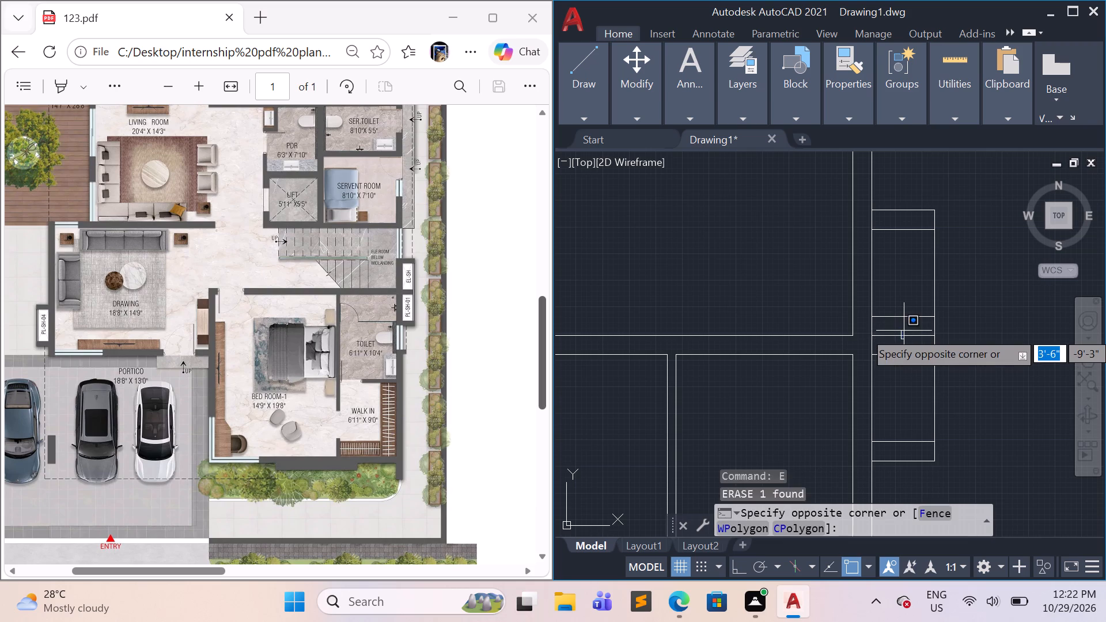
pyautogui.click(904, 331)
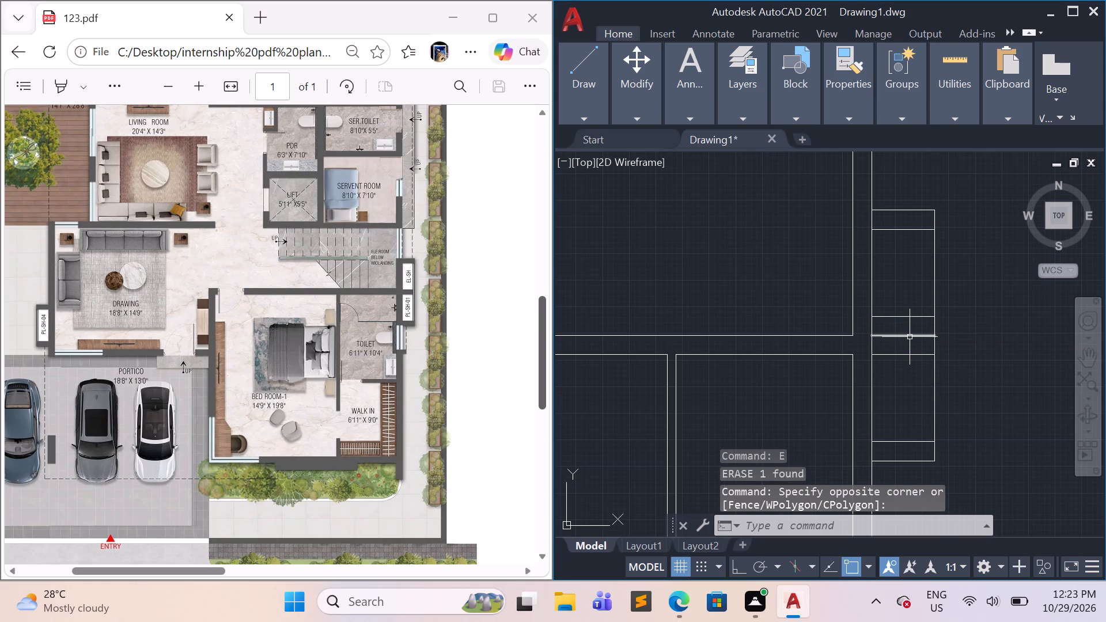
pyautogui.click(910, 337)
pyautogui.press('e')
pyautogui.press('Return')
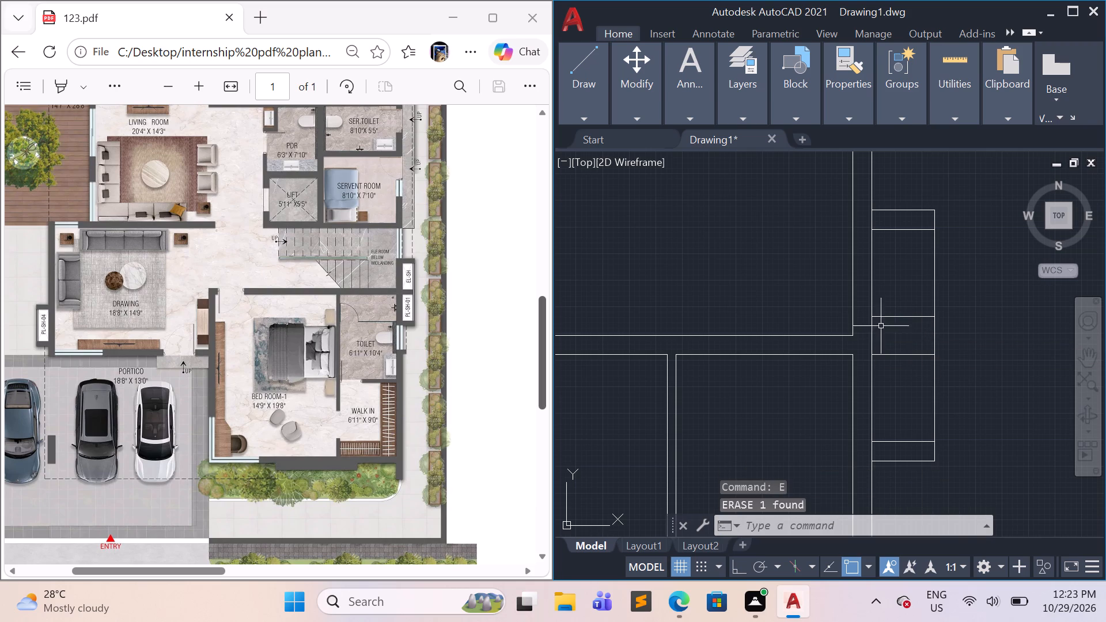
pyautogui.scroll(-5, 939, 348)
pyautogui.press('Escape')
# Move the spare rotated shaft outline from beyond the building's upper right corner to the empty space left of the drawing room.
pyautogui.scroll(2, 964, 373)
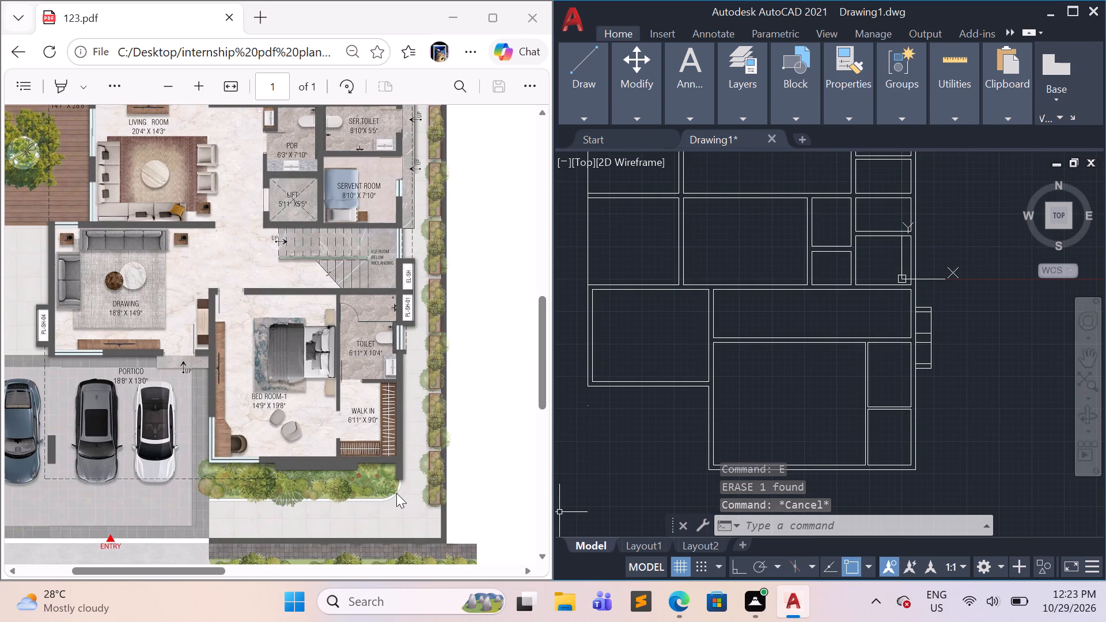
pyautogui.scroll(-1, 668, 457)
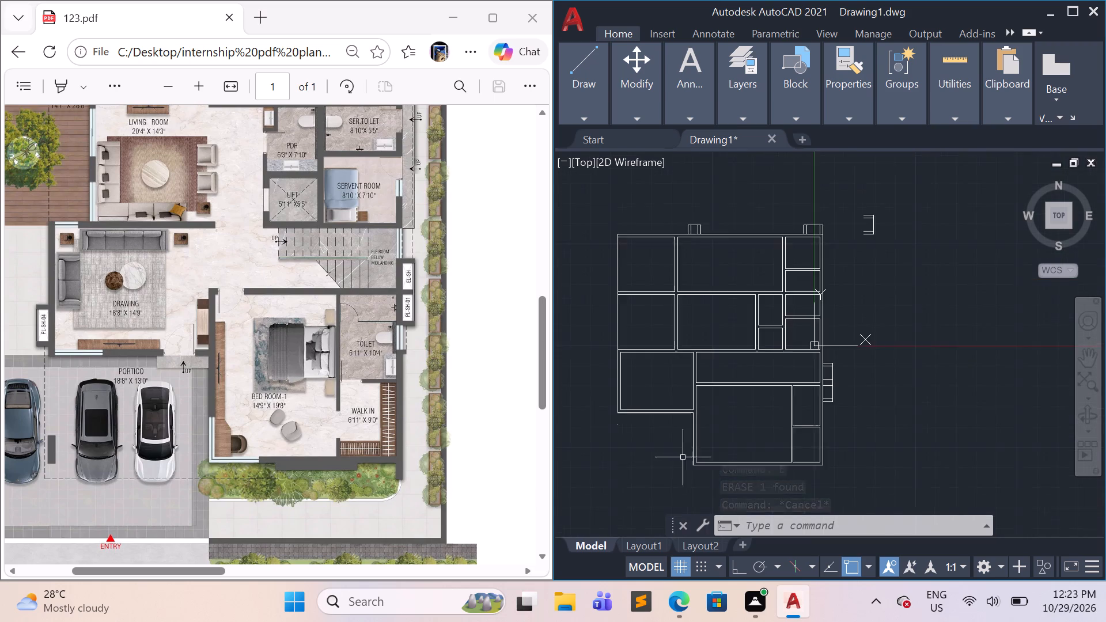
pyautogui.scroll(-1, 689, 457)
pyautogui.click(855, 331)
pyautogui.click(813, 282)
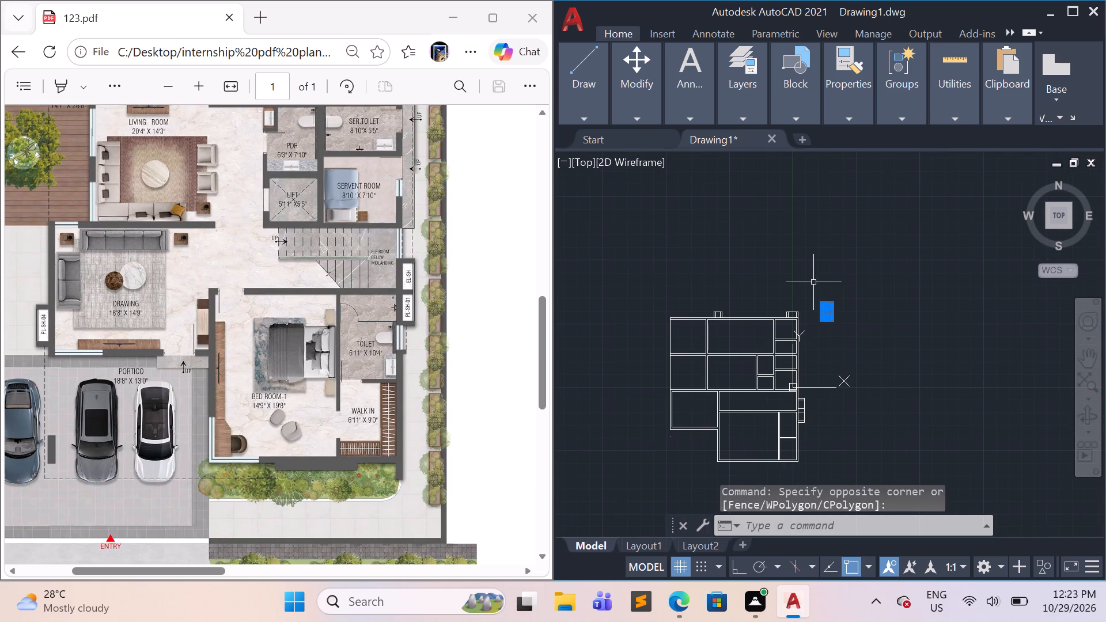
pyautogui.press('m')
pyautogui.press('Return')
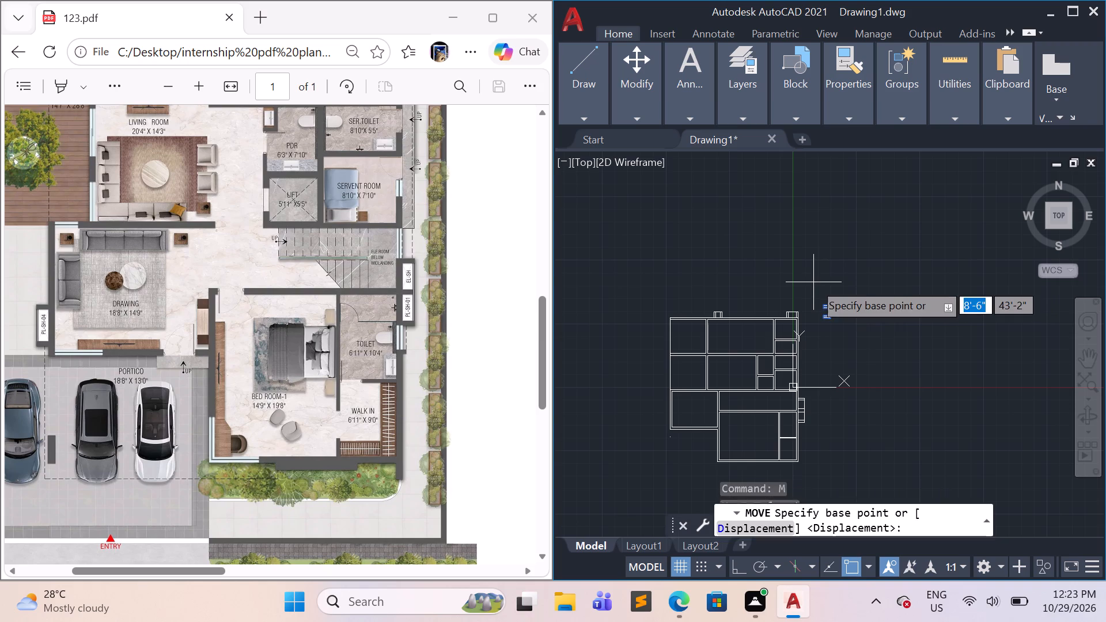
pyautogui.click(826, 307)
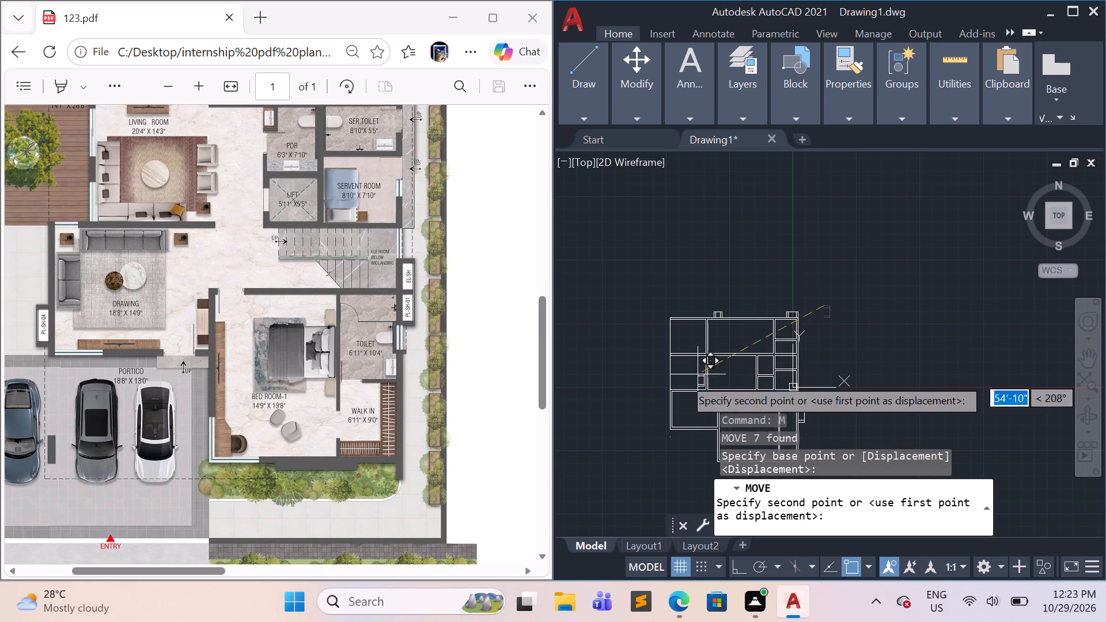
pyautogui.click(623, 415)
pyautogui.press('Escape')
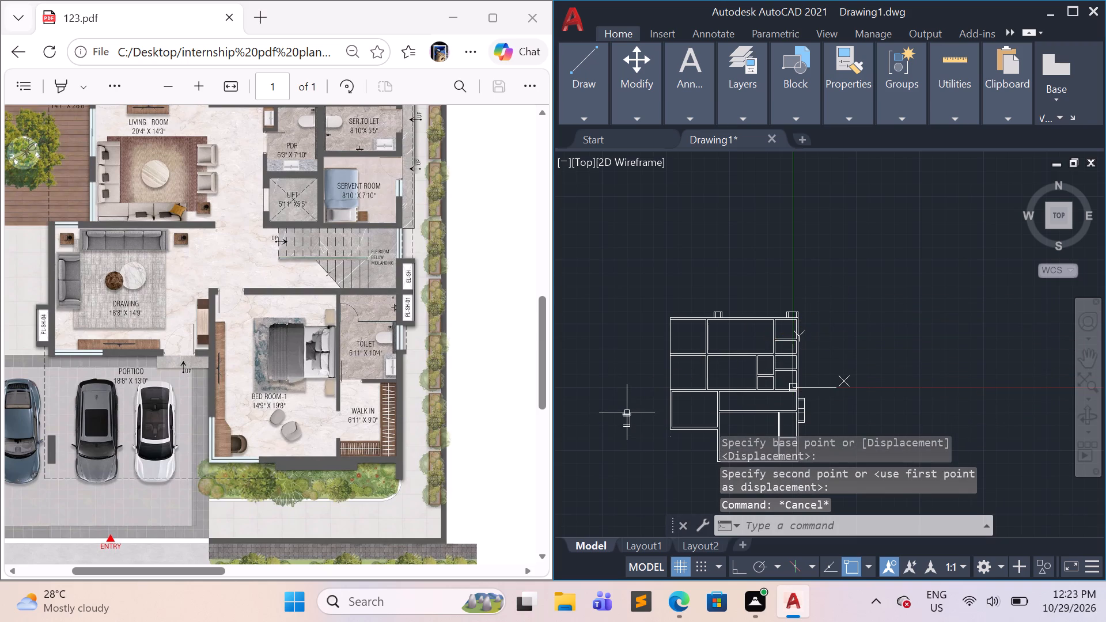
# Mirror the moved shaft outline about its long vertical edge and erase the source, so its open side faces the building.
pyautogui.scroll(2, 627, 409)
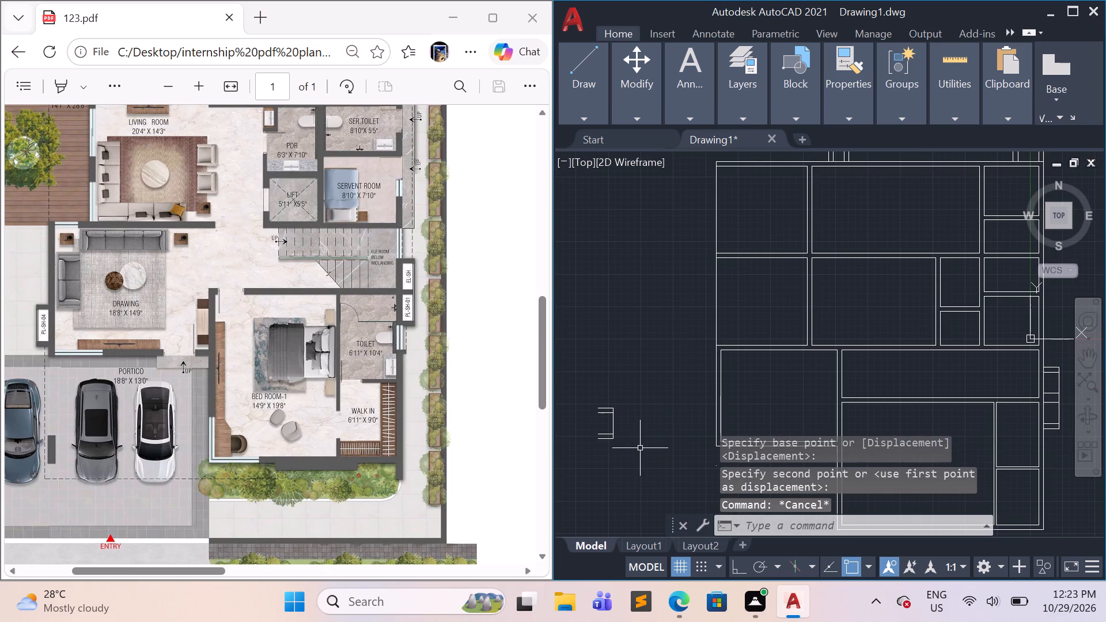
pyautogui.moveTo(640, 454); pyautogui.dragTo(634, 451)
pyautogui.click(571, 376)
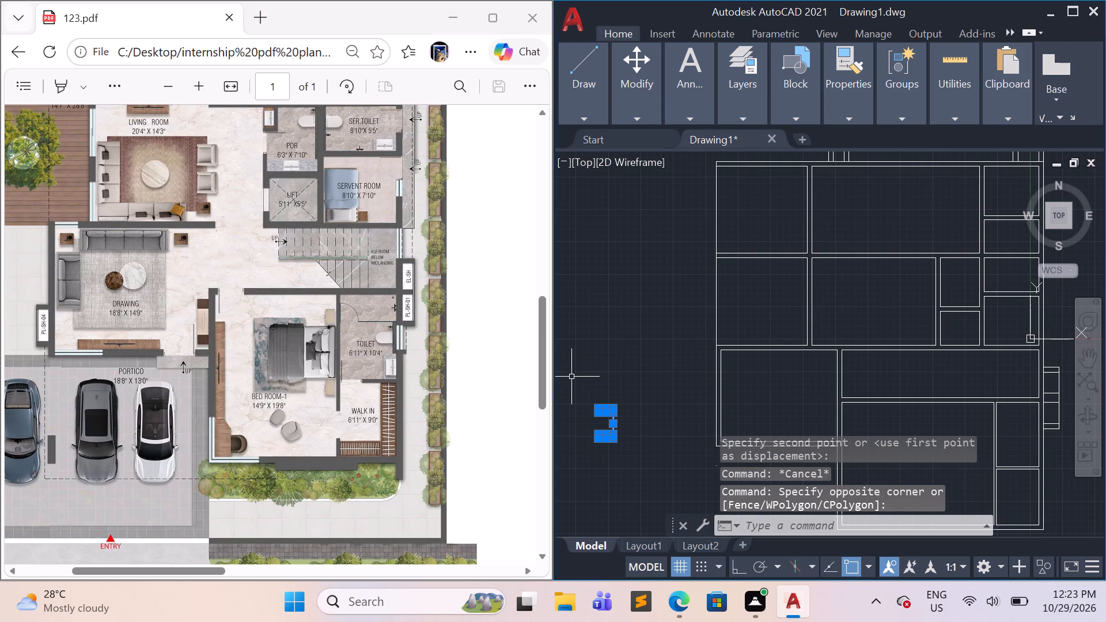
pyautogui.write('mi')
pyautogui.press('Return')
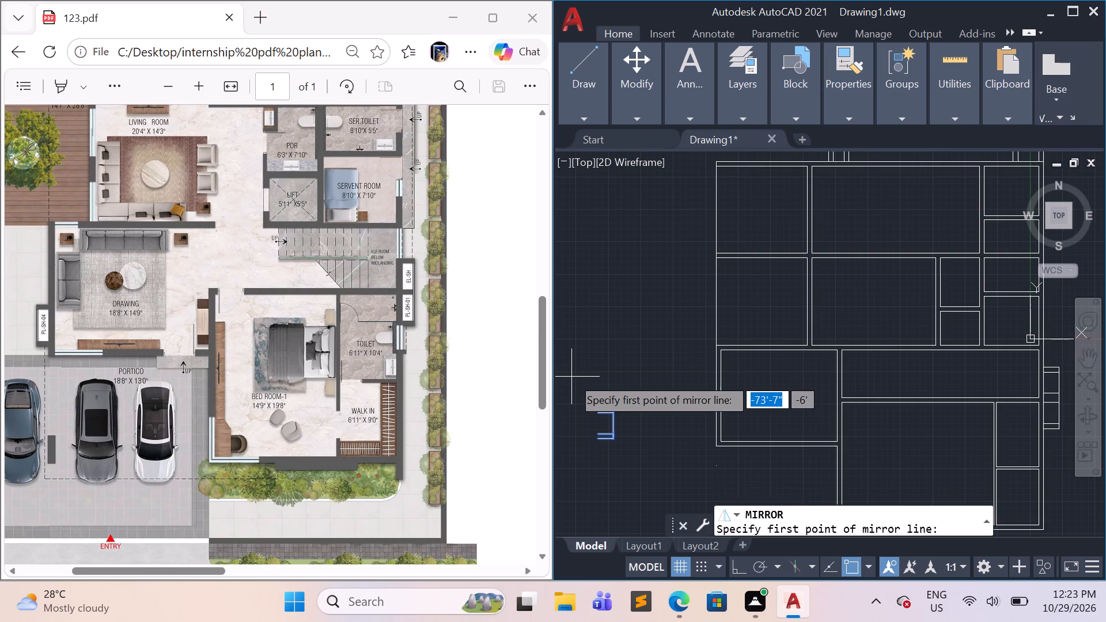
pyautogui.scroll(3, 604, 414)
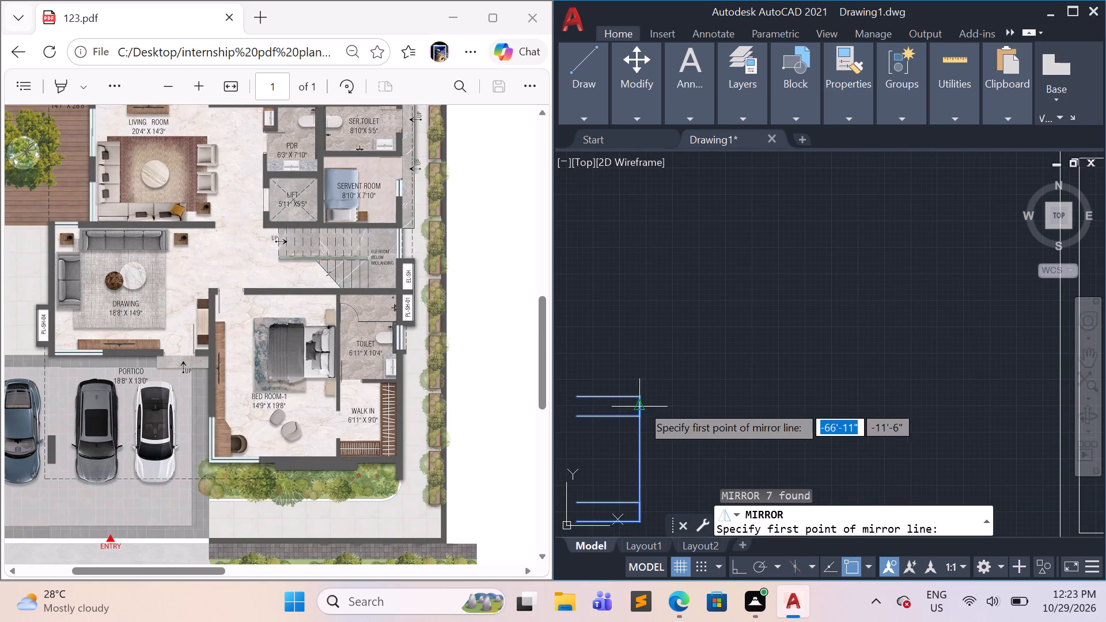
pyautogui.click(642, 396)
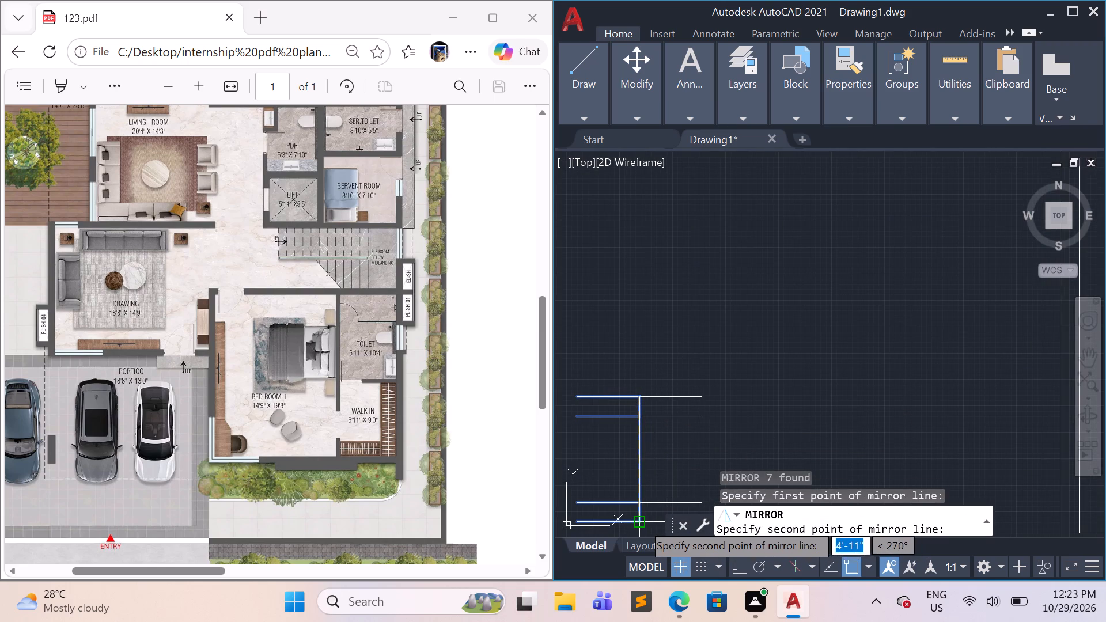
pyautogui.click(641, 522)
pyautogui.scroll(-3, 740, 438)
pyautogui.click(943, 517)
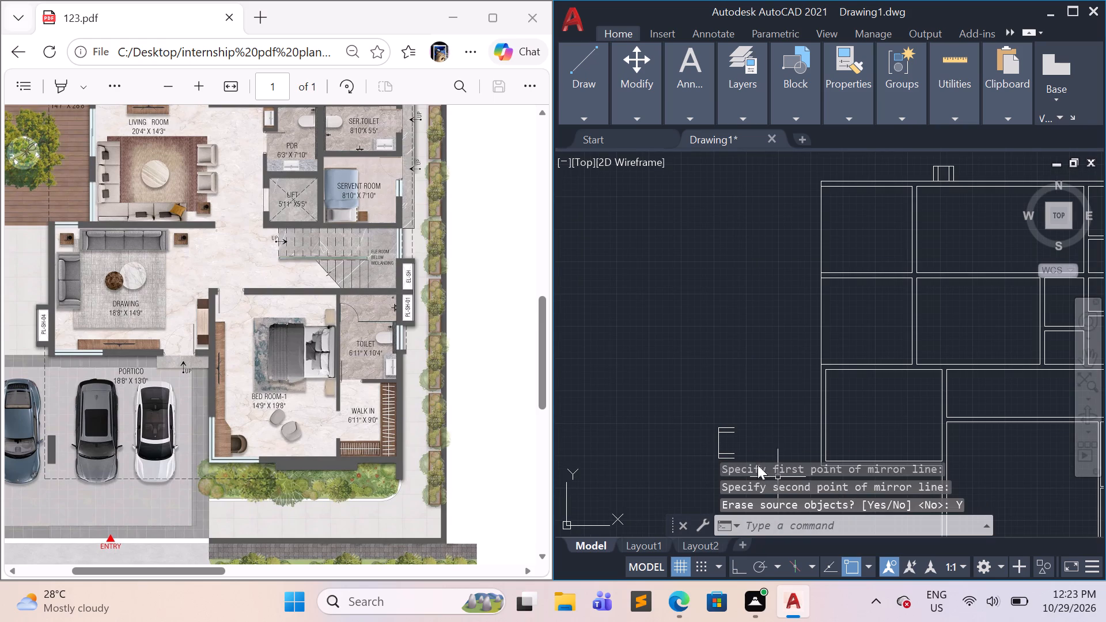
# Move the mirrored shaft outline by its lower right corner onto the drawing room's left outer wall line, slightly above the lower corner.
pyautogui.scroll(2, 737, 441)
pyautogui.moveTo(749, 435); pyautogui.dragTo(756, 289, button='middle')
pyautogui.scroll(-1, 761, 331)
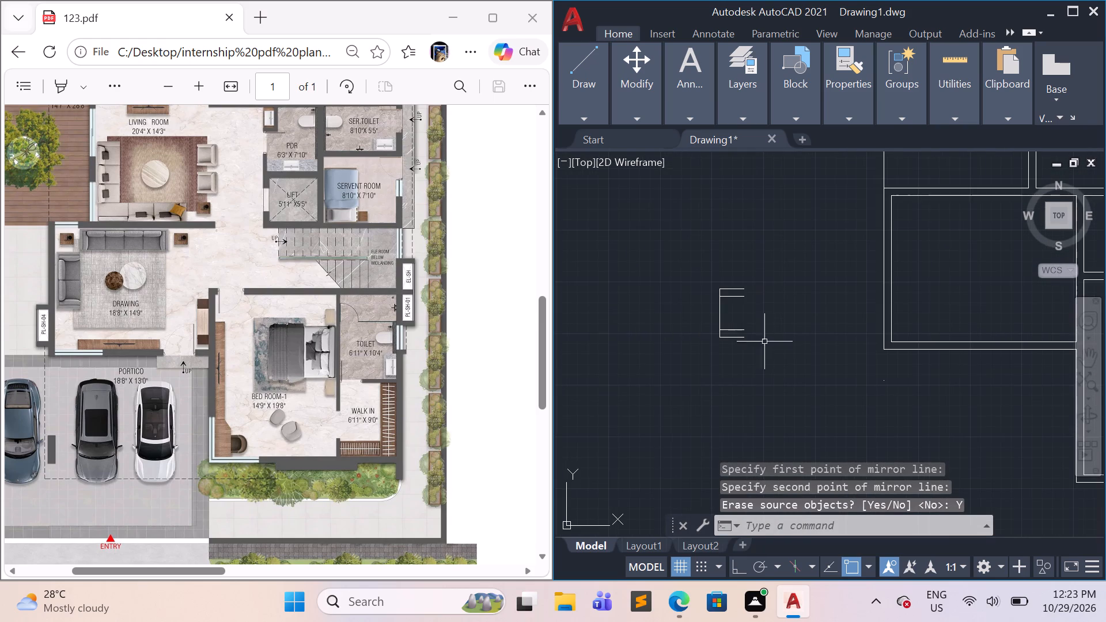
pyautogui.scroll(-1, 772, 362)
pyautogui.moveTo(777, 378); pyautogui.dragTo(772, 420, button='middle')
pyautogui.click(777, 413)
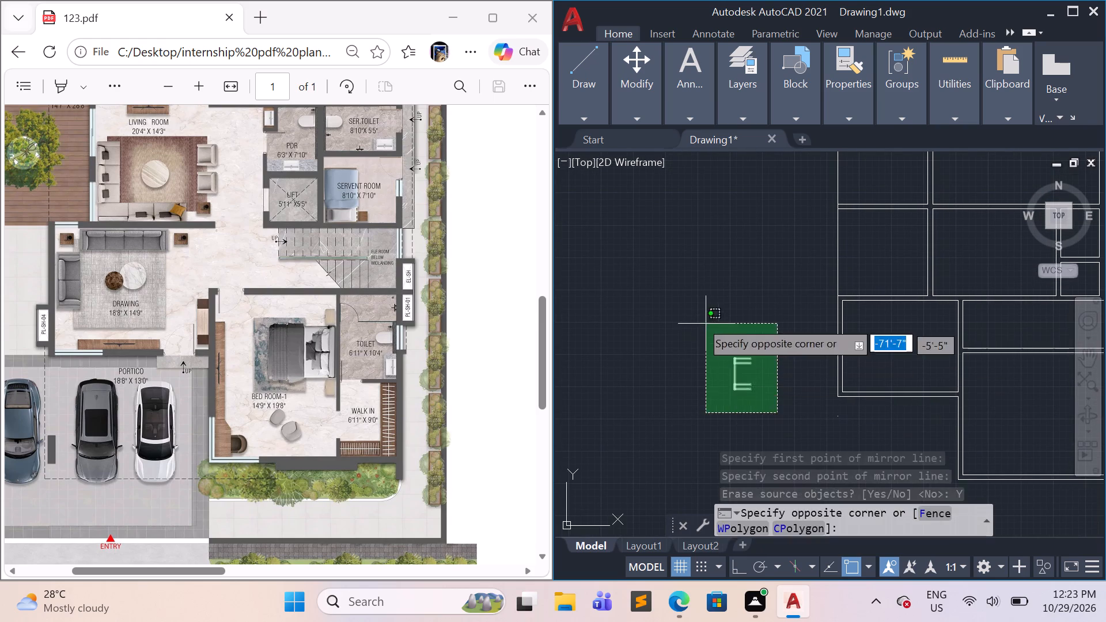
pyautogui.click(695, 317)
pyautogui.press('m')
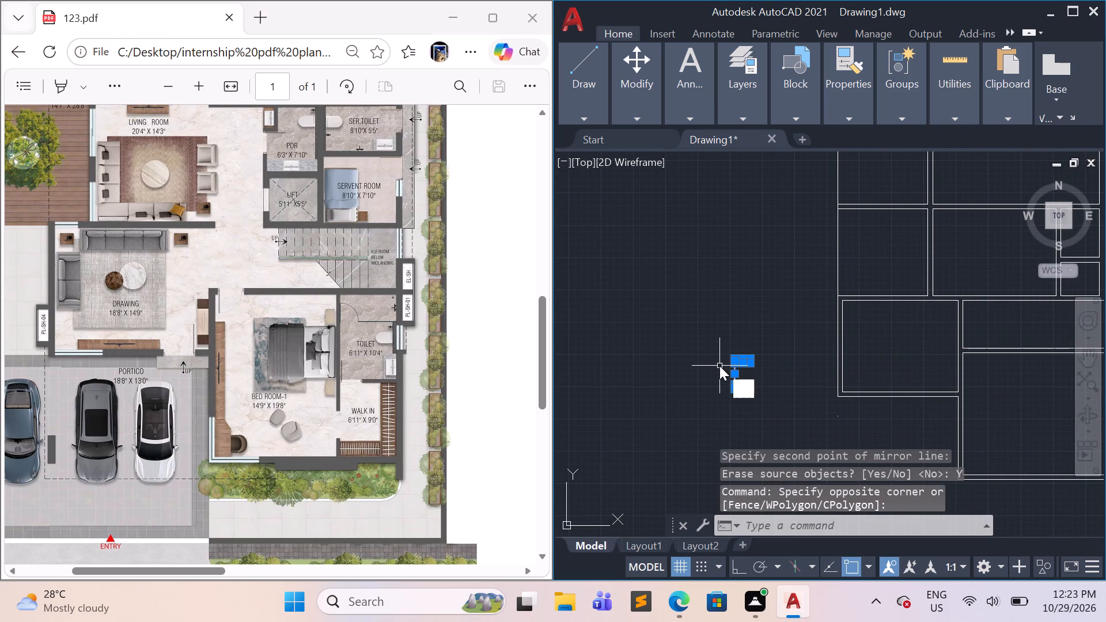
pyautogui.press('Return')
pyautogui.scroll(3, 755, 402)
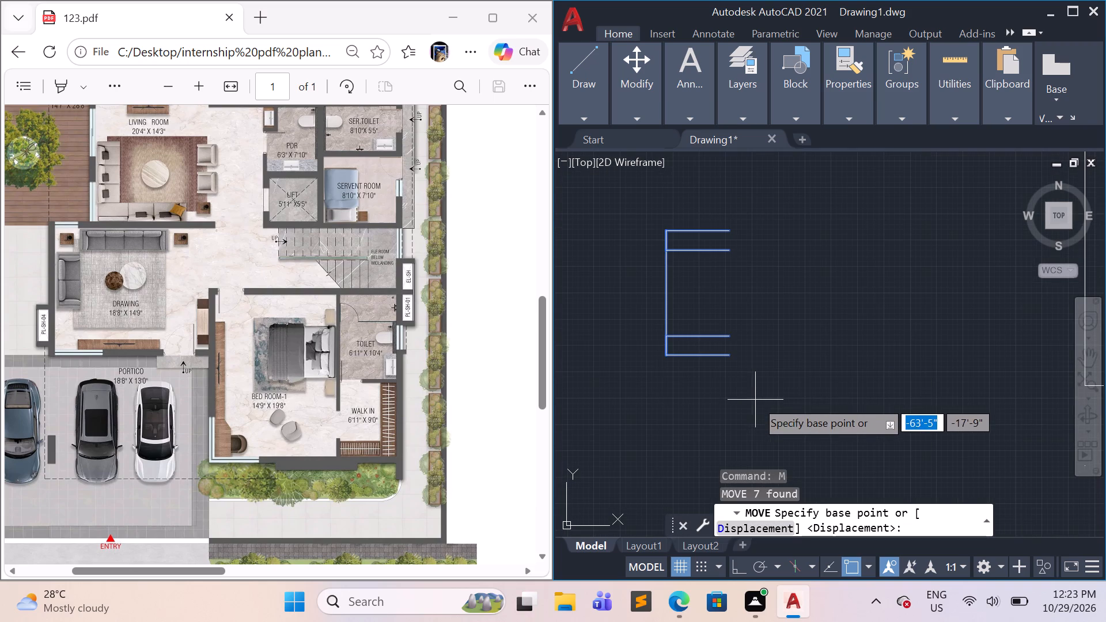
pyautogui.click(729, 363)
pyautogui.scroll(-4, 878, 385)
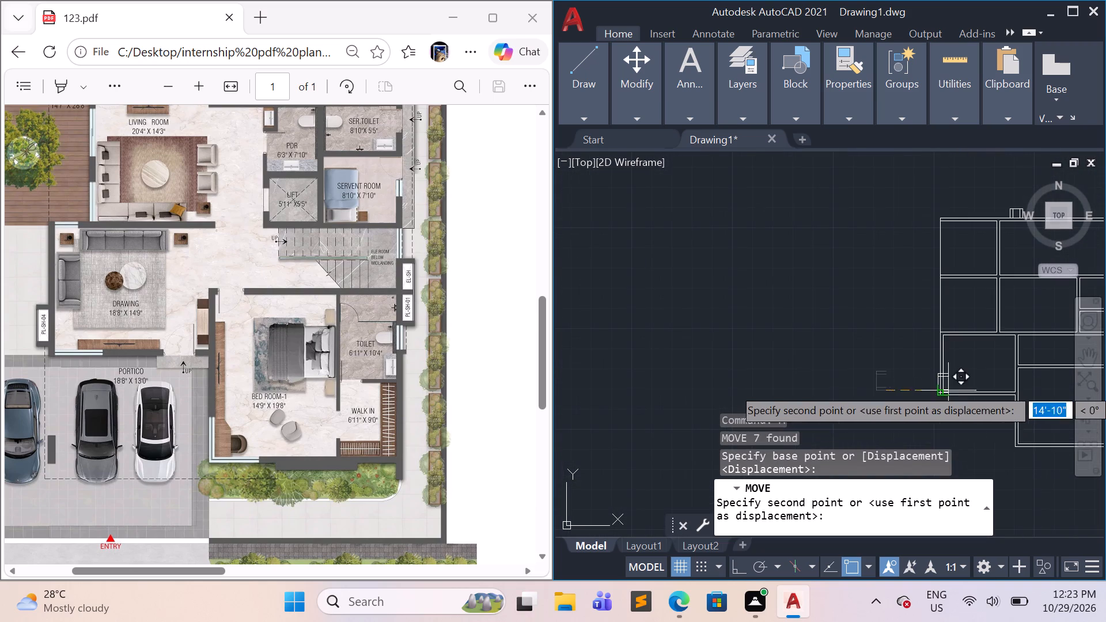
pyautogui.scroll(5, 949, 387)
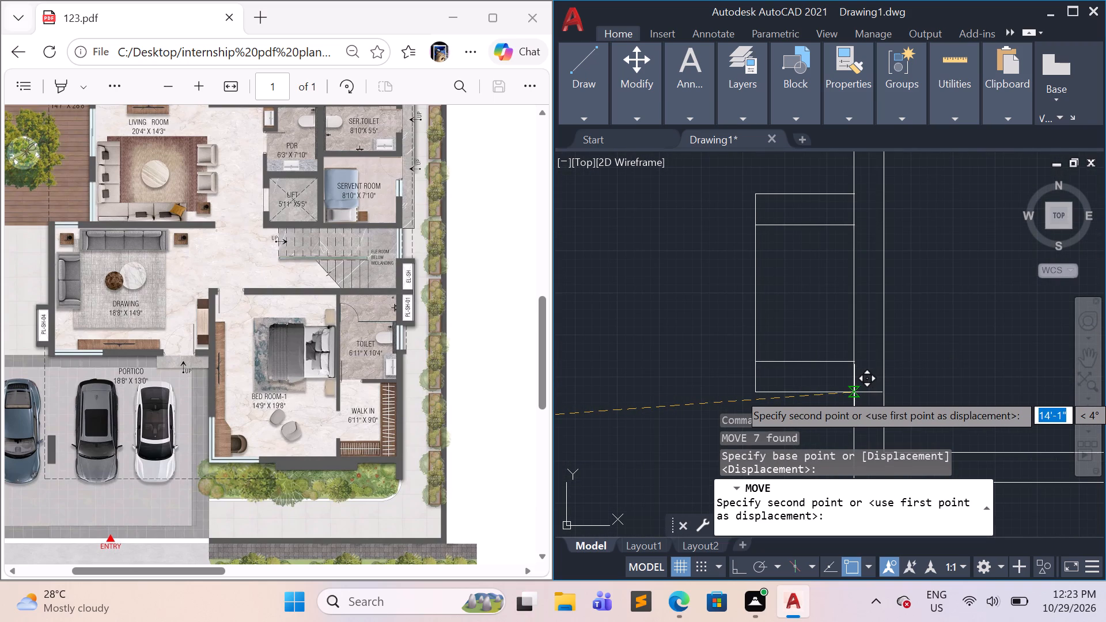
pyautogui.click(854, 392)
pyautogui.press('Escape')
pyautogui.press('Escape')
pyautogui.press('Escape')
# Draw a new shaft's narrow upper strip projecting about 2'-6" from the right outer wall, just above the store room's lower wall.
pyautogui.scroll(-3, 886, 394)
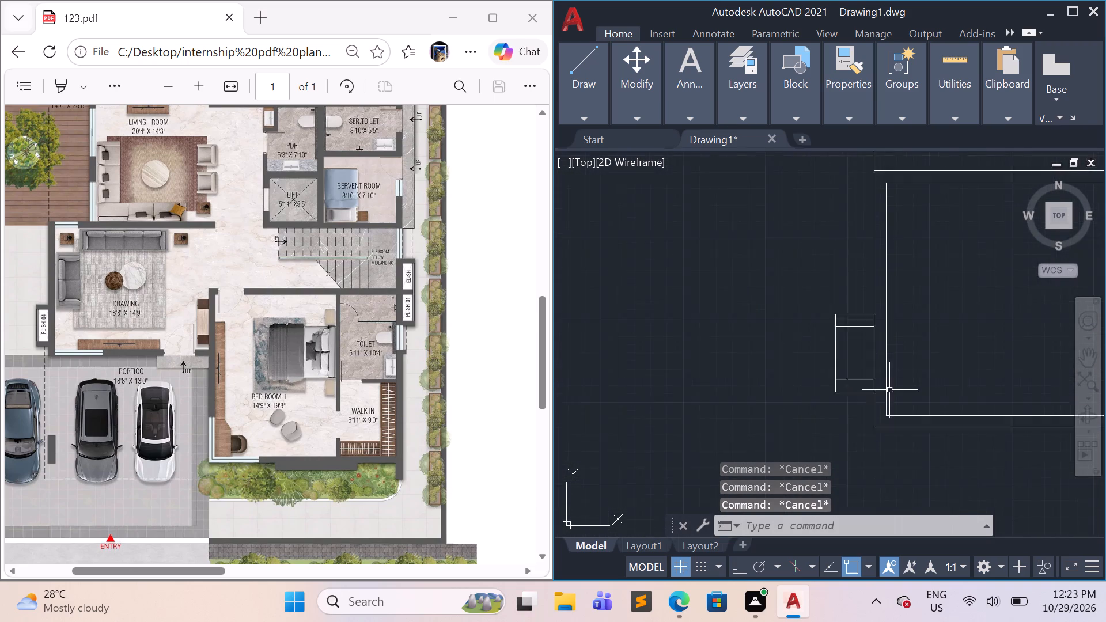
pyautogui.scroll(-2, 889, 390)
pyautogui.scroll(1, 908, 371)
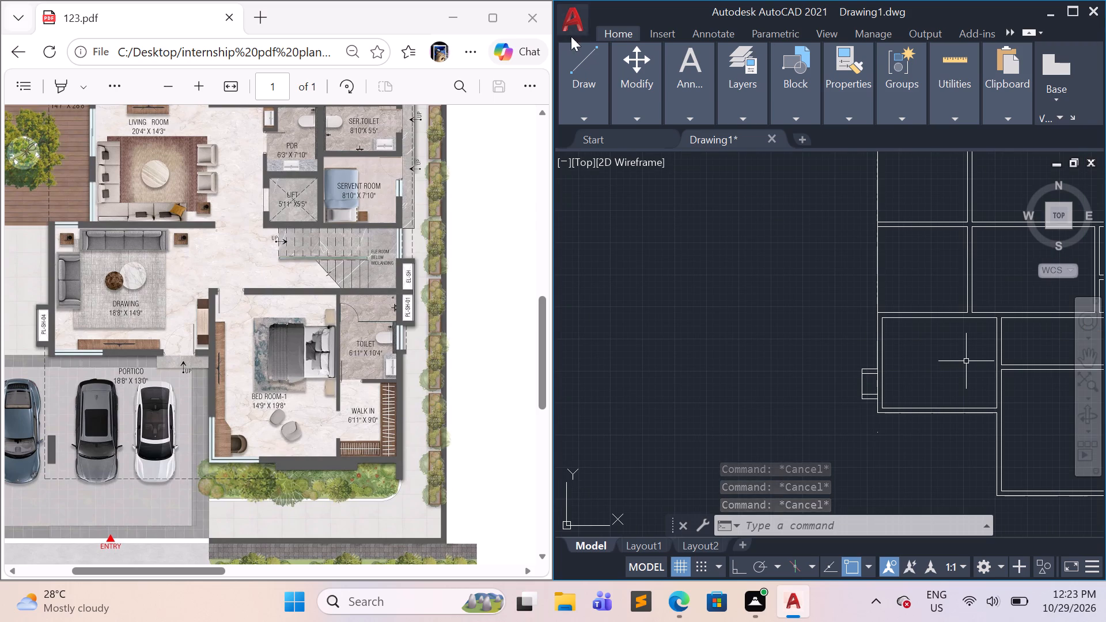
pyautogui.scroll(3, 479, 279)
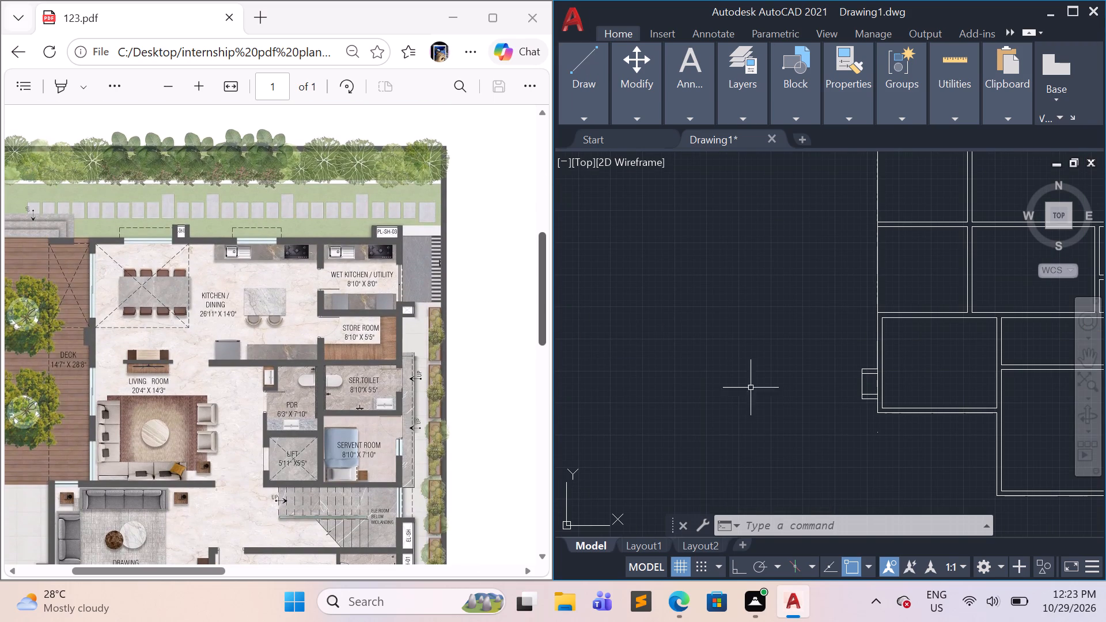
pyautogui.moveTo(932, 378); pyautogui.dragTo(540, 456, button='middle')
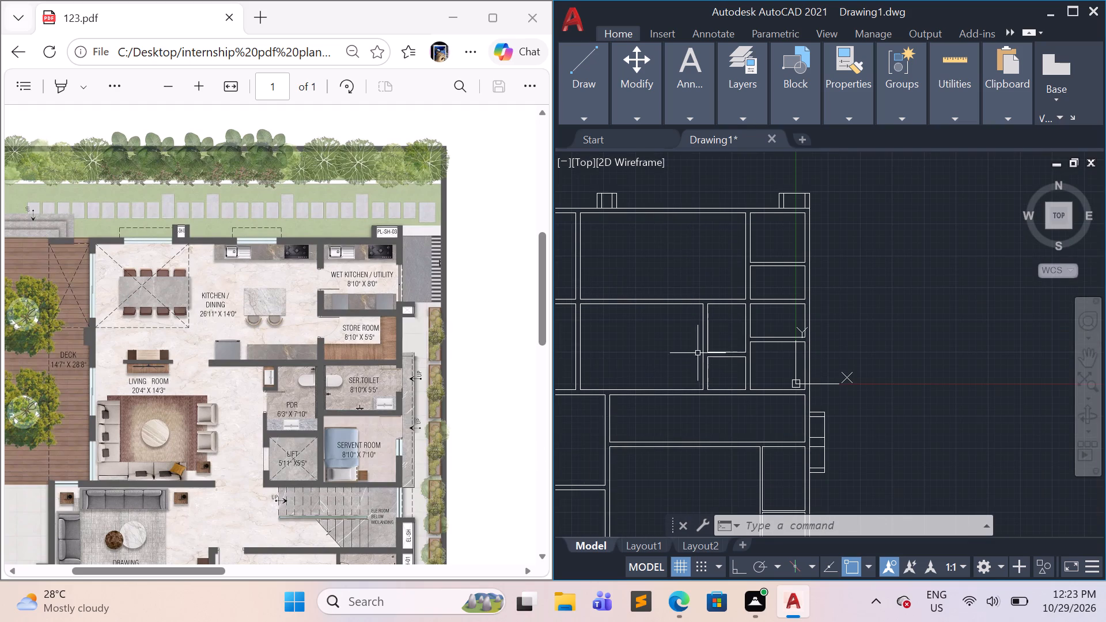
pyautogui.scroll(2, 821, 291)
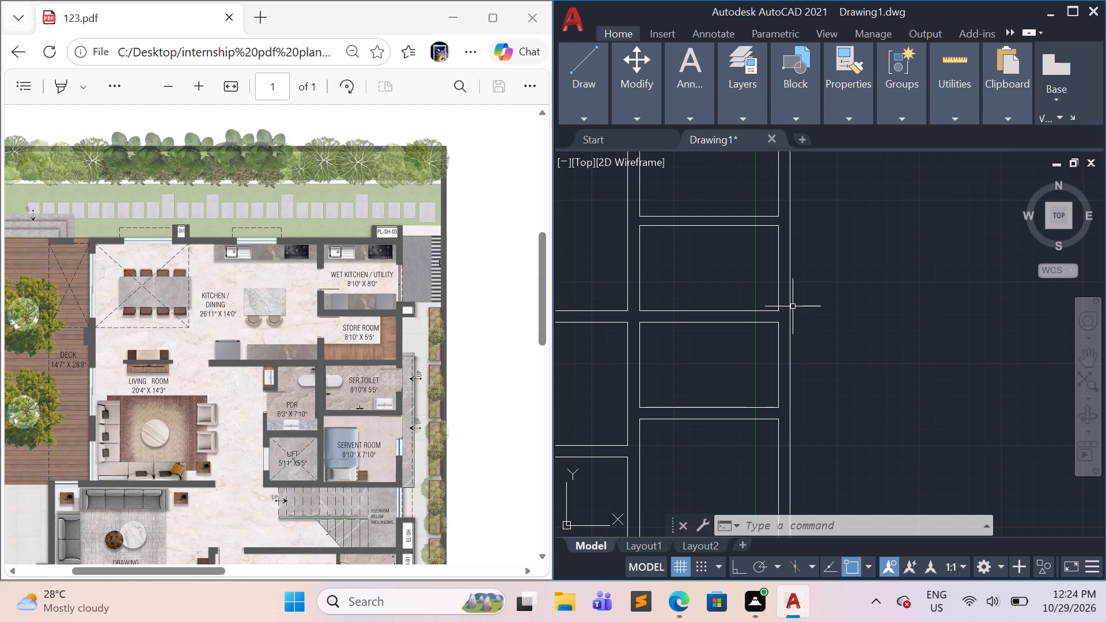
pyautogui.press('l')
pyautogui.press('Return')
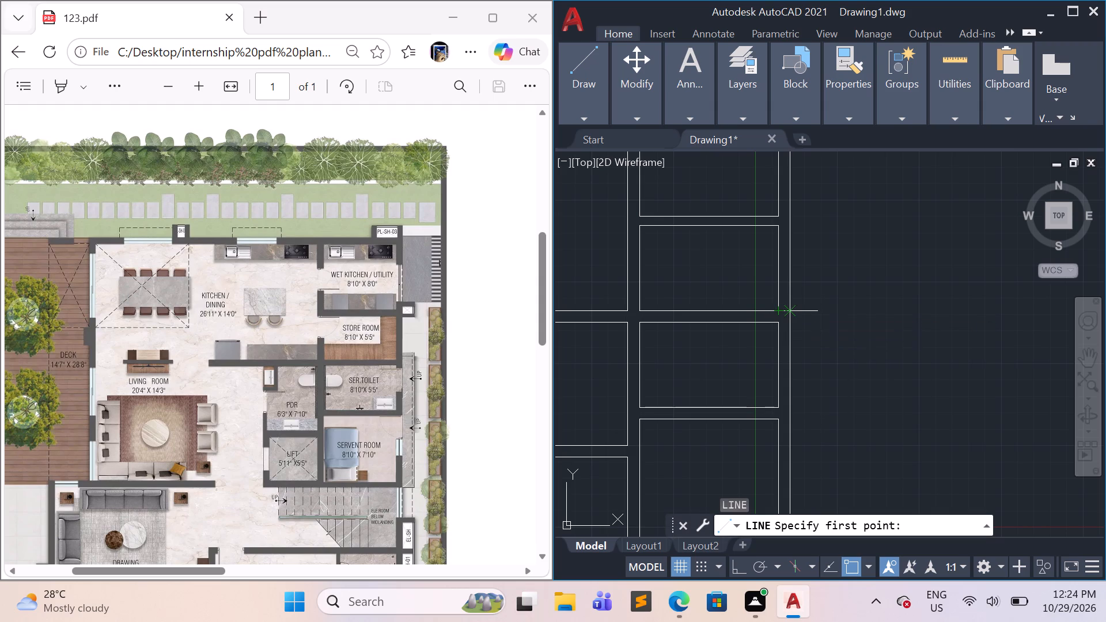
pyautogui.click(789, 314)
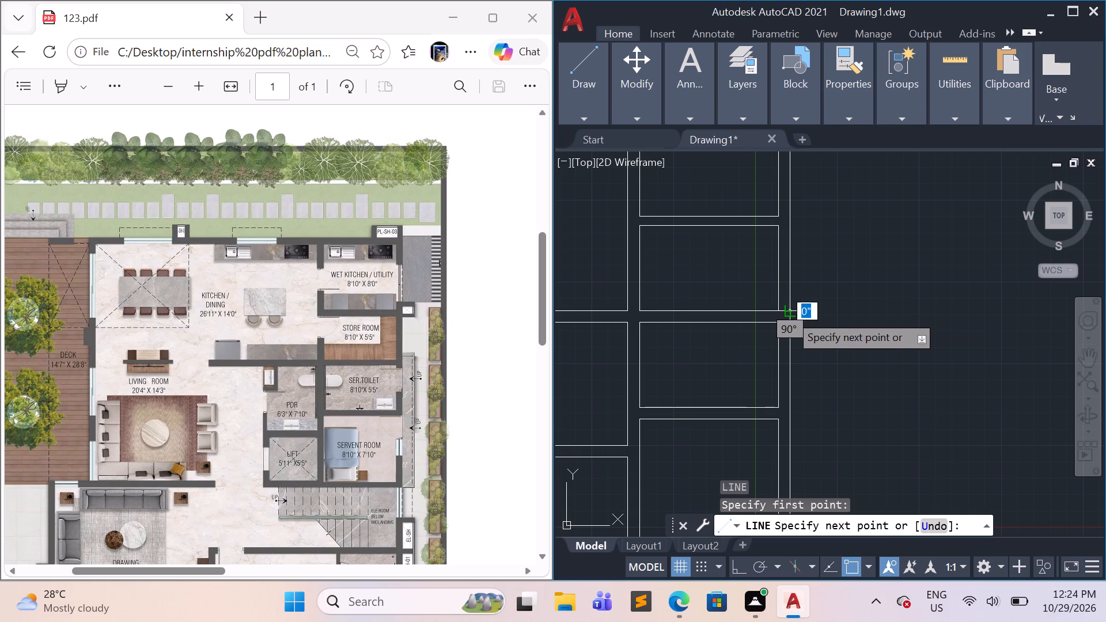
pyautogui.click(791, 276)
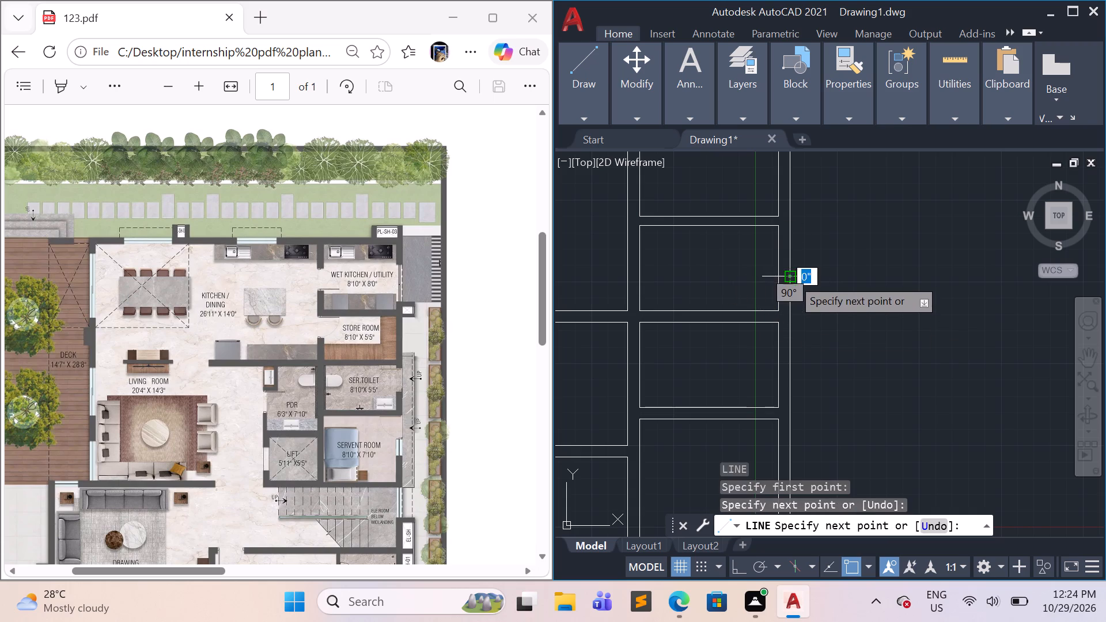
pyautogui.click(829, 270)
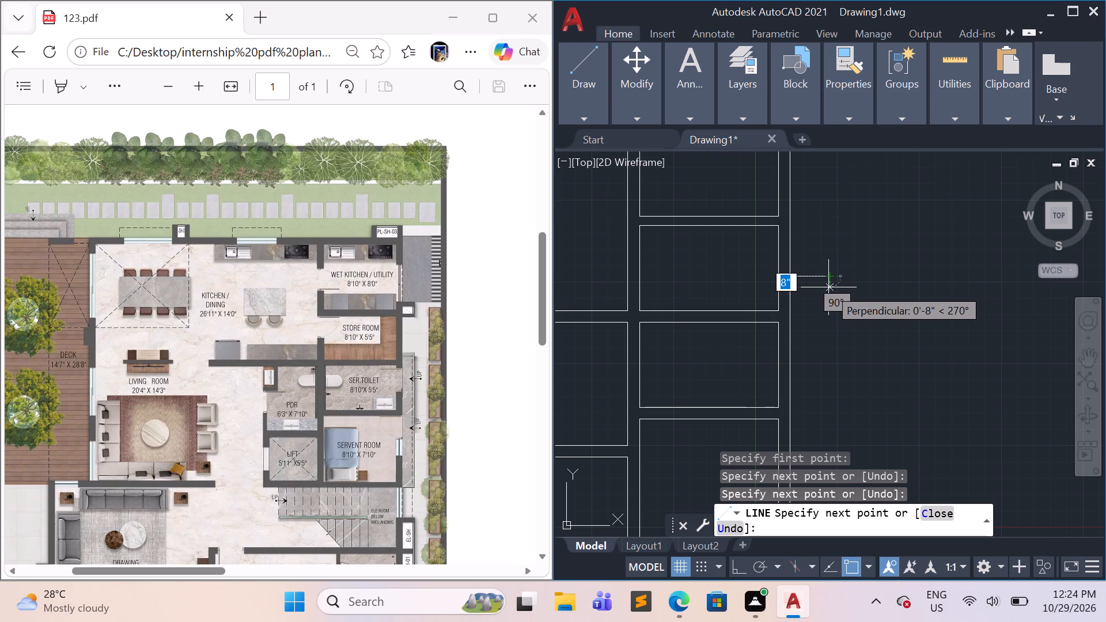
pyautogui.click(829, 290)
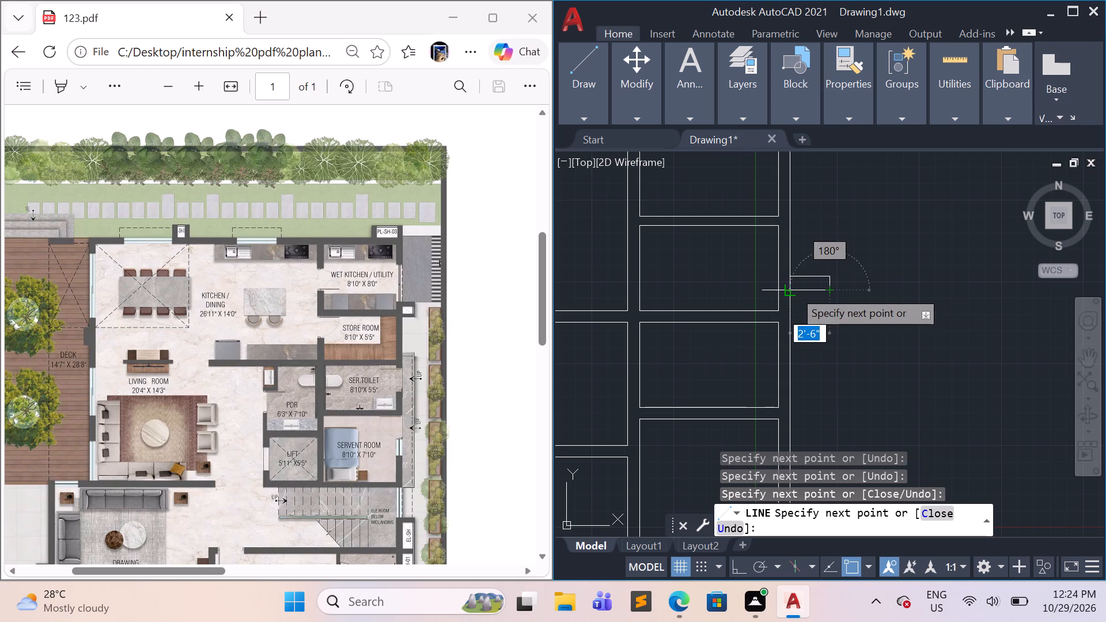
pyautogui.click(790, 290)
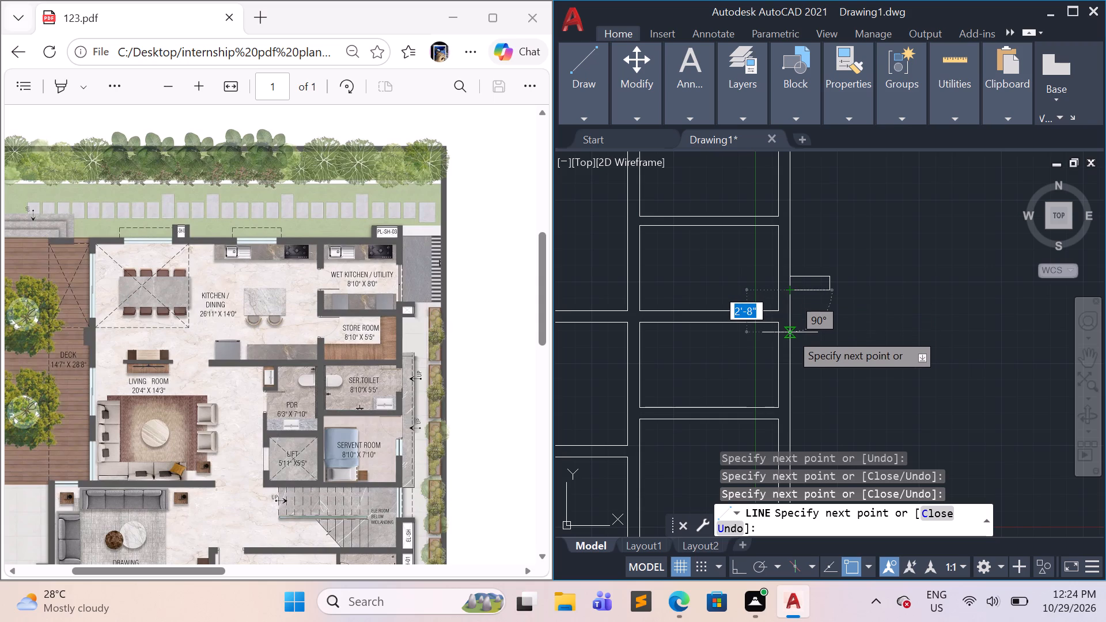
# Complete the shaft about 2'-8" further down the wall with a lower strip about 2'-6" by 10" and an outer line joining both strips.
pyautogui.click(790, 332)
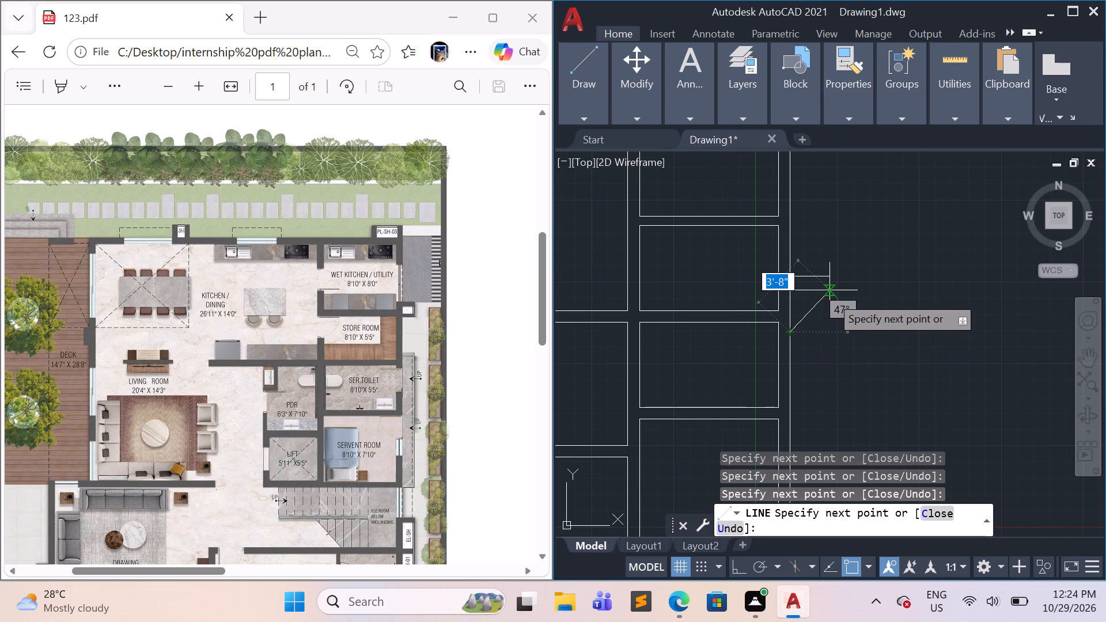
pyautogui.click(831, 331)
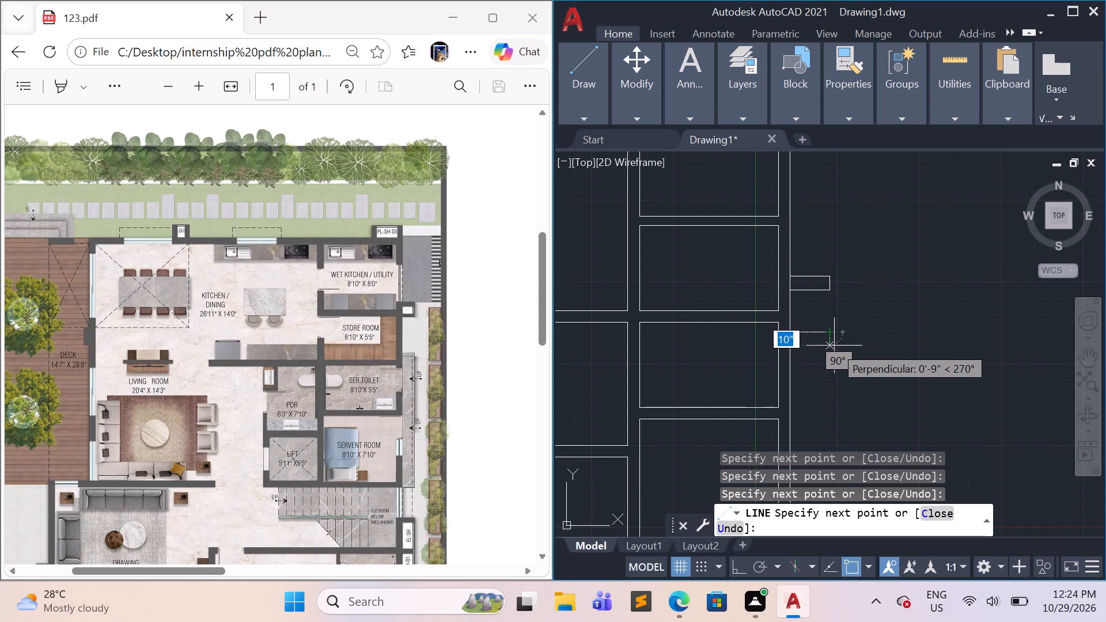
pyautogui.click(834, 346)
pyautogui.click(792, 344)
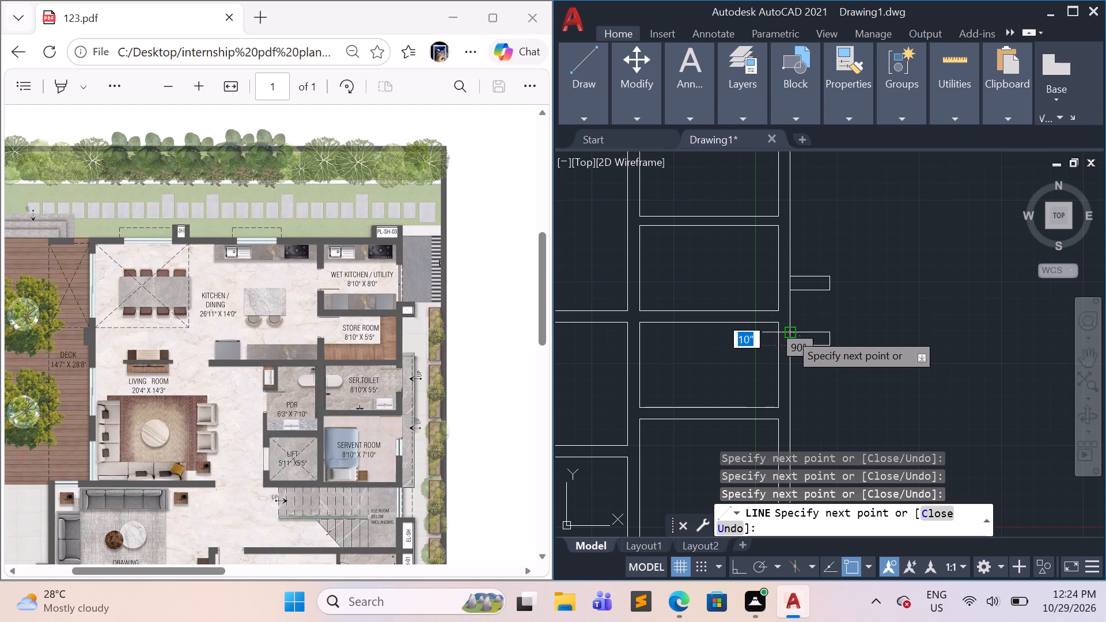
pyautogui.click(789, 328)
pyautogui.click(829, 328)
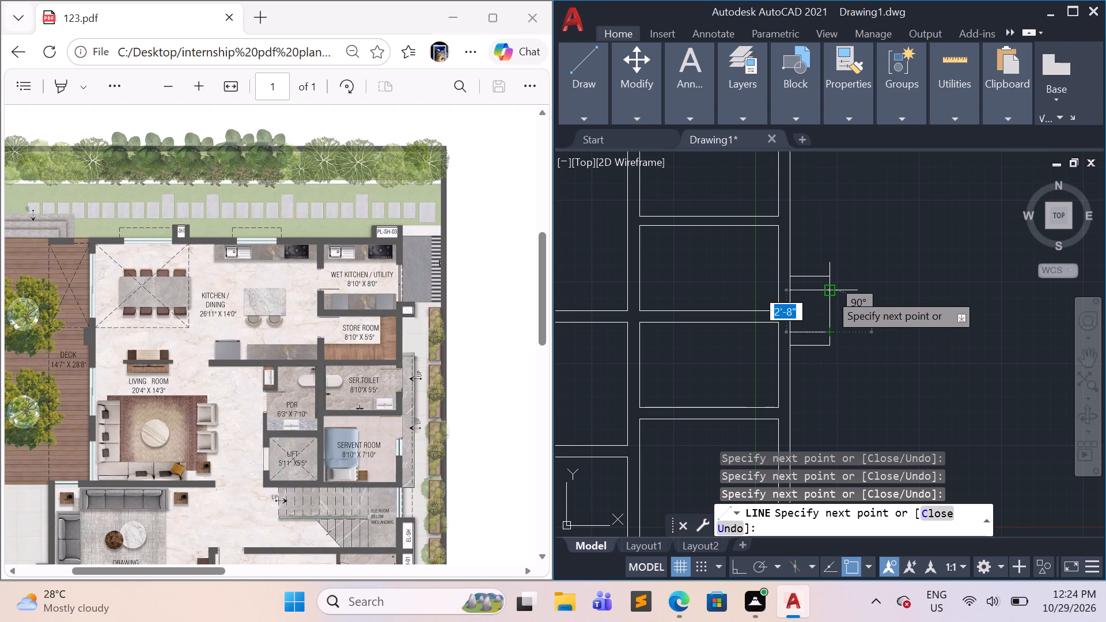
pyautogui.click(829, 291)
pyautogui.press('Escape')
pyautogui.scroll(-3, 835, 349)
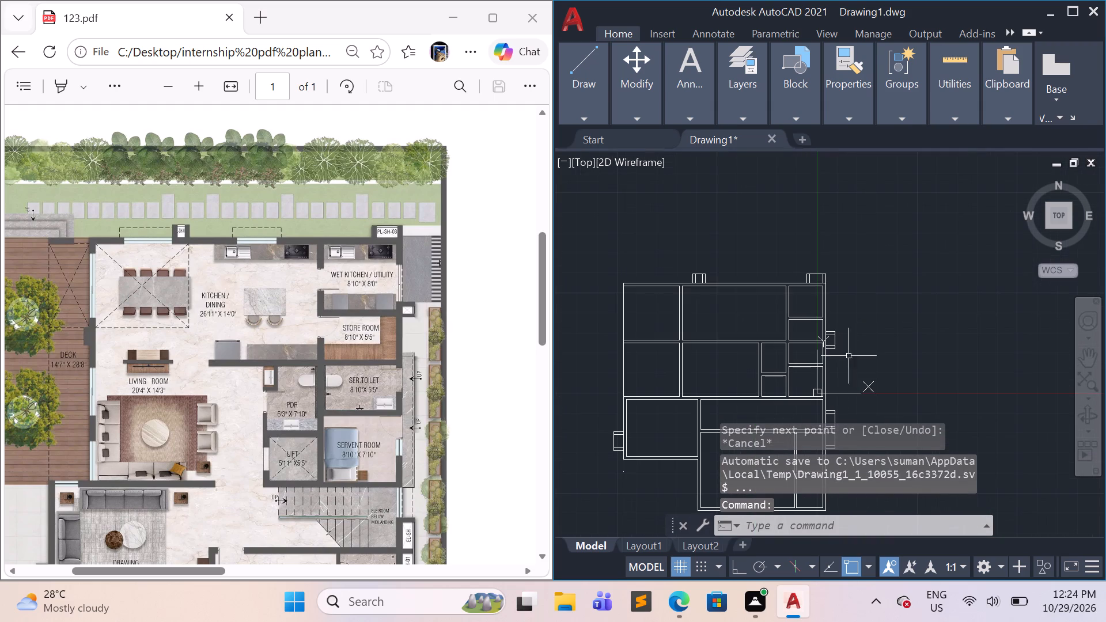
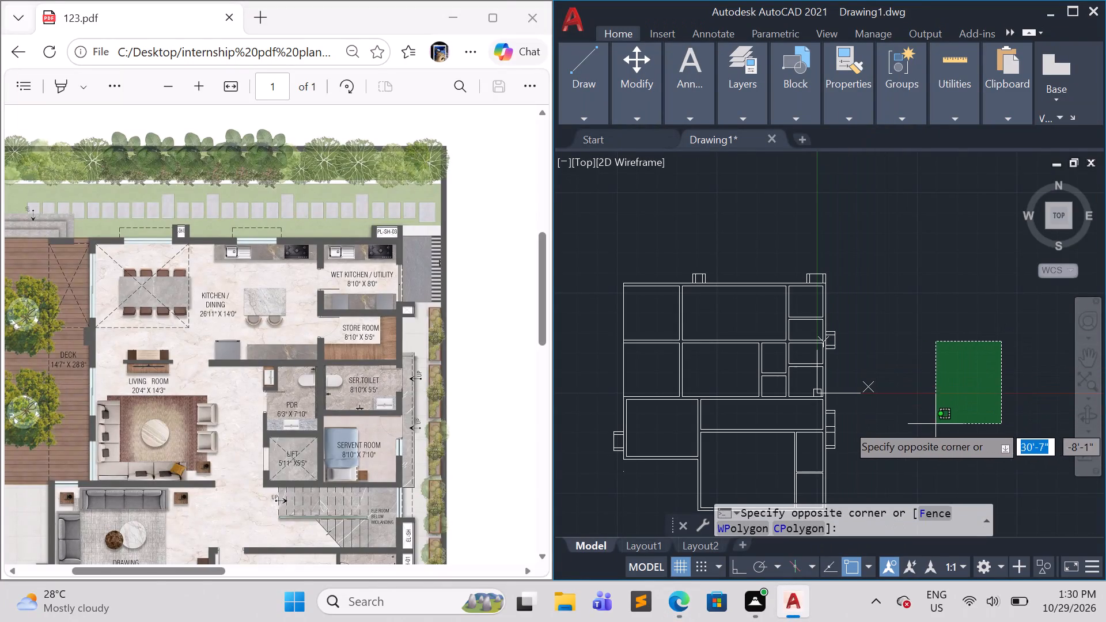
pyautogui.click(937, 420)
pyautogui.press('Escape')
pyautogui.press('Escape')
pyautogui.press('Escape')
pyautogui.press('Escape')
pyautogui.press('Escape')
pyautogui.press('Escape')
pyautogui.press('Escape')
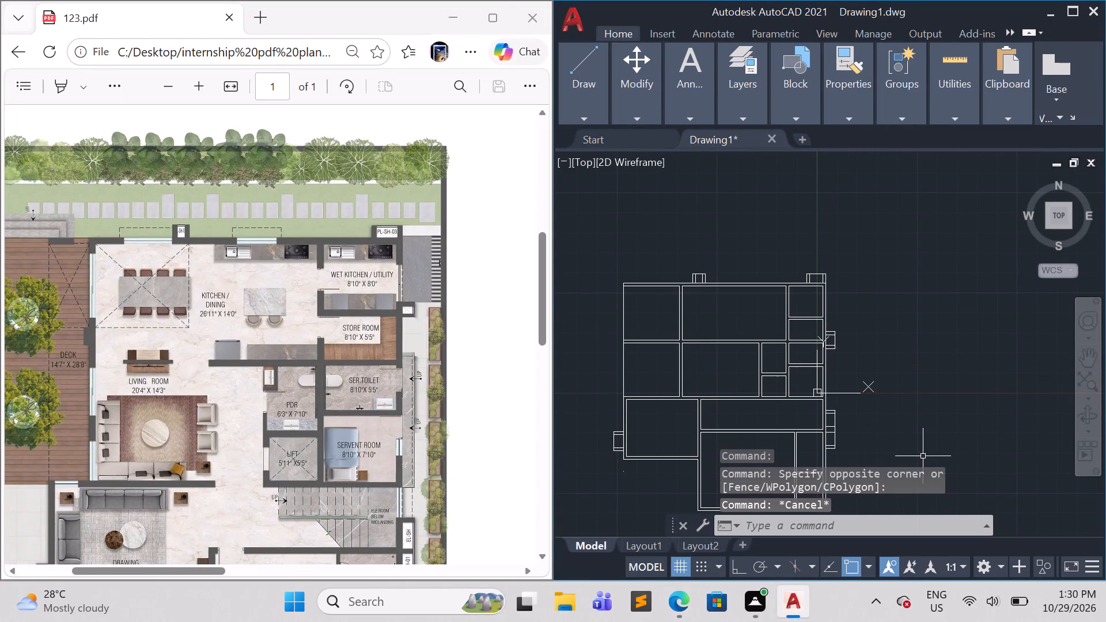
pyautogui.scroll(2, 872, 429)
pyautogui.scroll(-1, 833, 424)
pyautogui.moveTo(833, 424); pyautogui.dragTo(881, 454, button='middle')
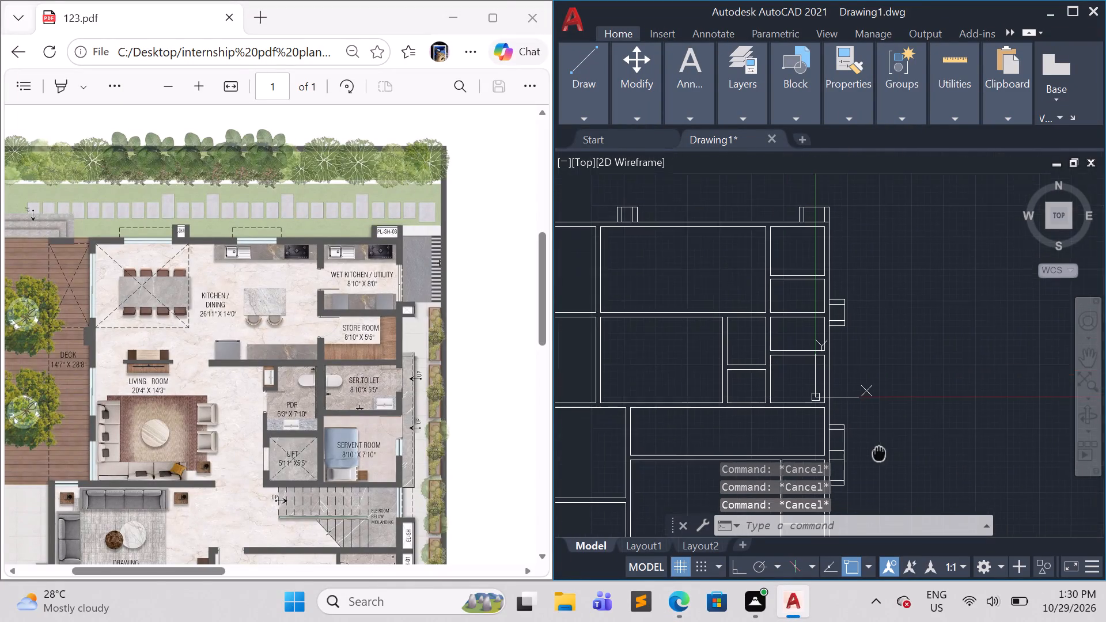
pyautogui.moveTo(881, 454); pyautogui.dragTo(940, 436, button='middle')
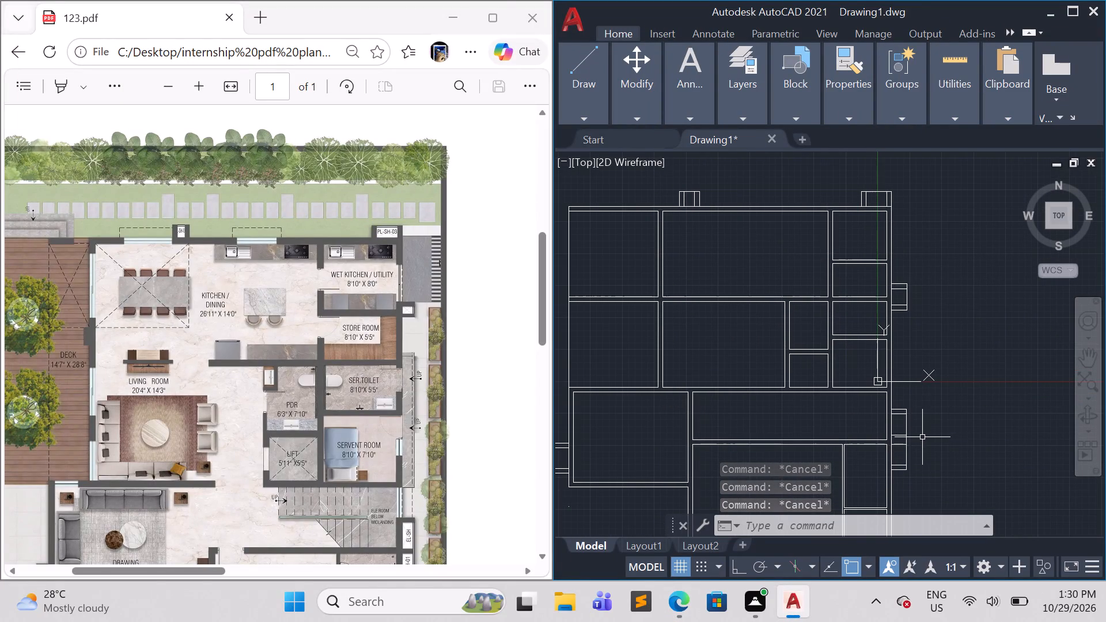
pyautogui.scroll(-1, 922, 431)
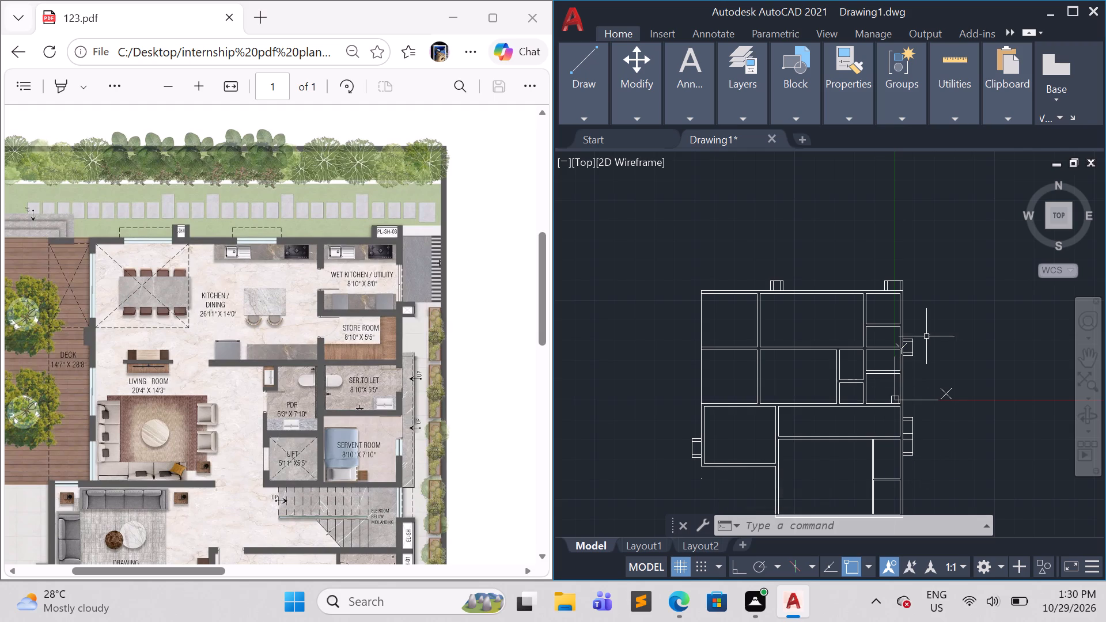
# Place a Door - Imperial block from the tool palettes in the kitchen/dining room, to the left of the store room.
pyautogui.scroll(1, 876, 335)
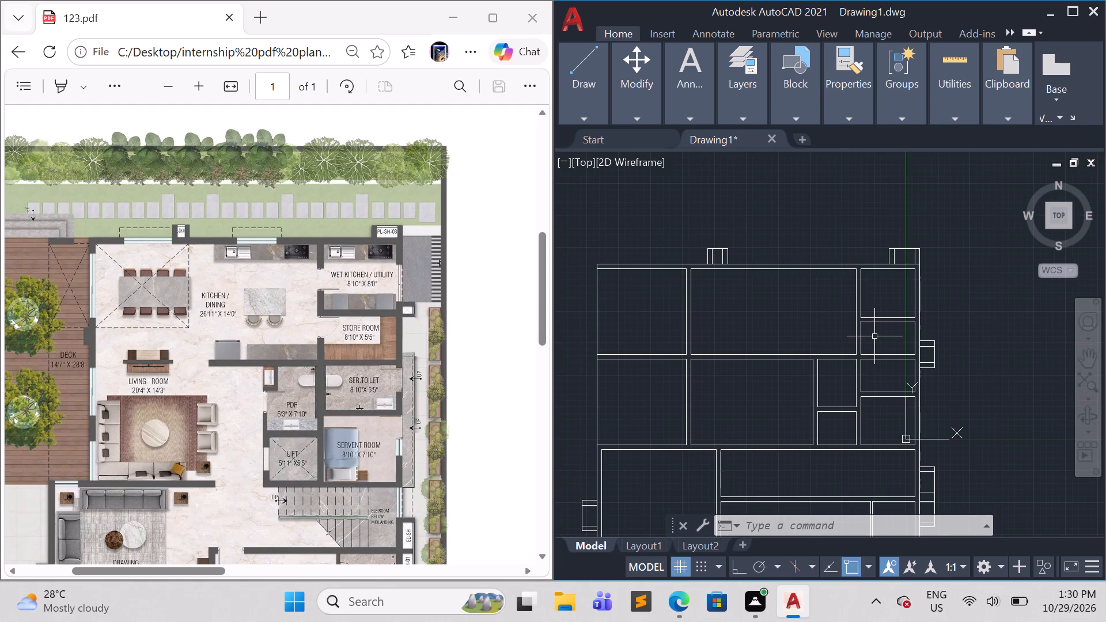
pyautogui.scroll(2, 874, 337)
pyautogui.moveTo(866, 336); pyautogui.dragTo(866, 335, button='middle')
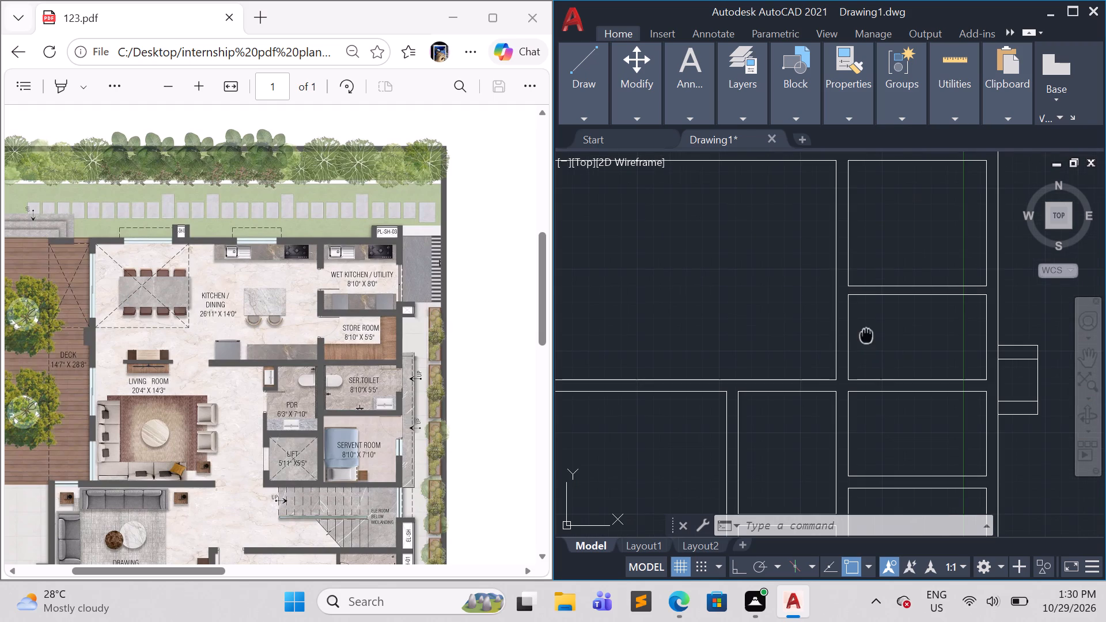
pyautogui.moveTo(866, 335); pyautogui.dragTo(745, 356, button='middle')
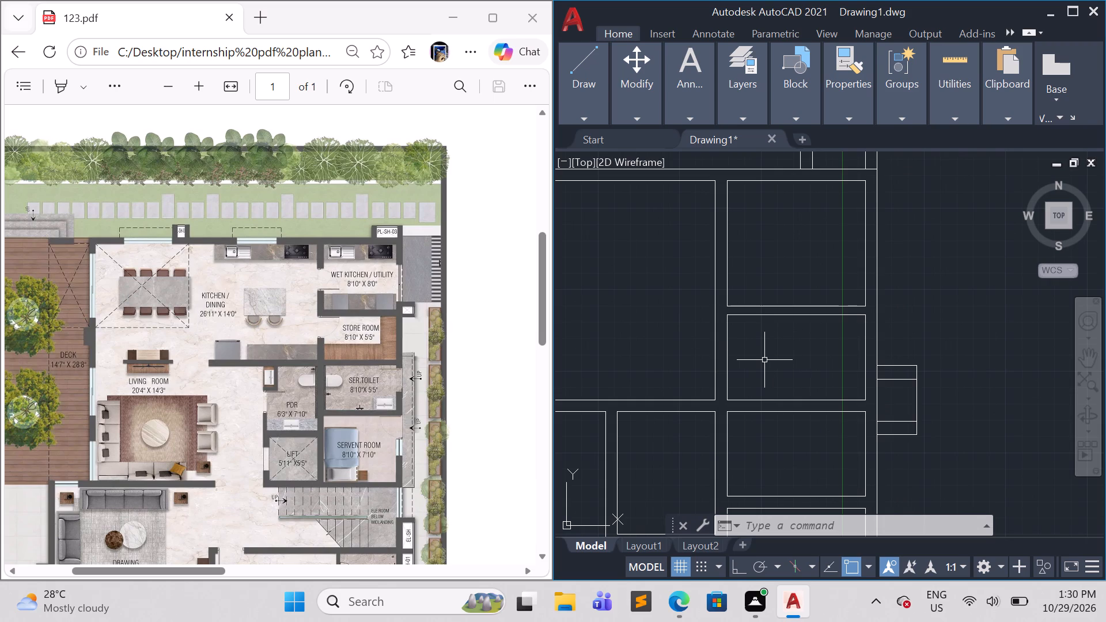
pyautogui.hotkey('ctrl', '3')
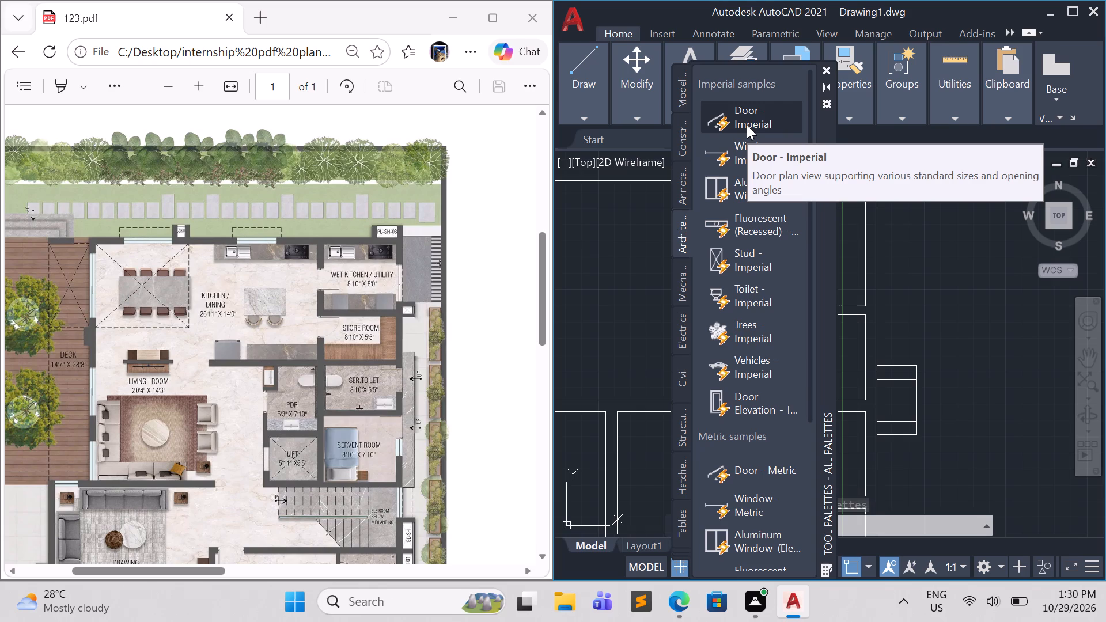
pyautogui.moveTo(747, 125); pyautogui.dragTo(634, 294)
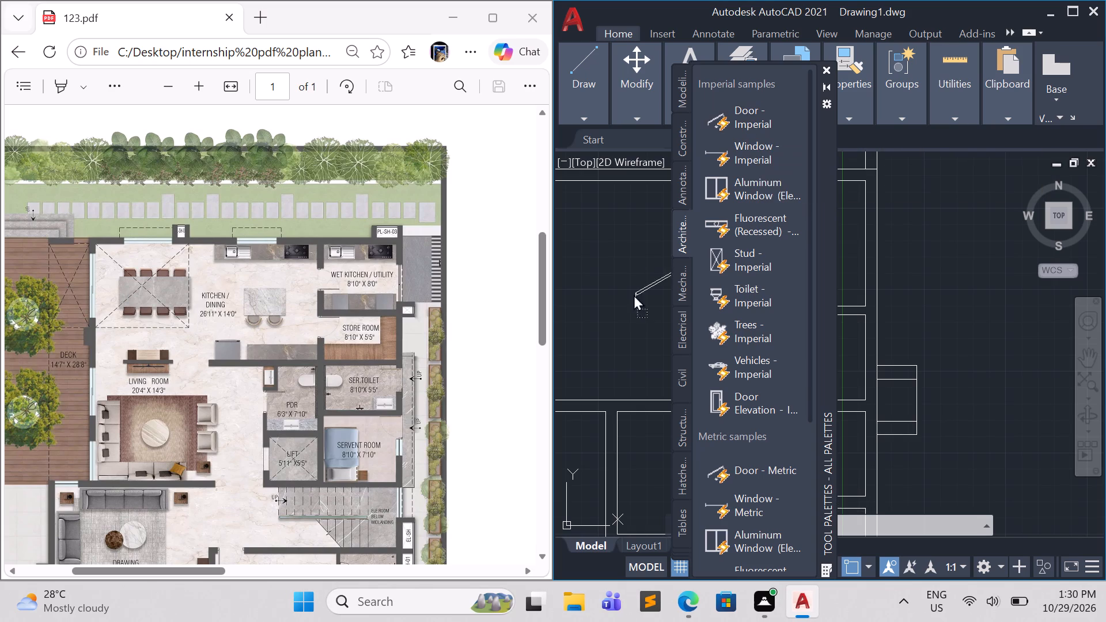
pyautogui.moveTo(634, 294); pyautogui.dragTo(620, 306)
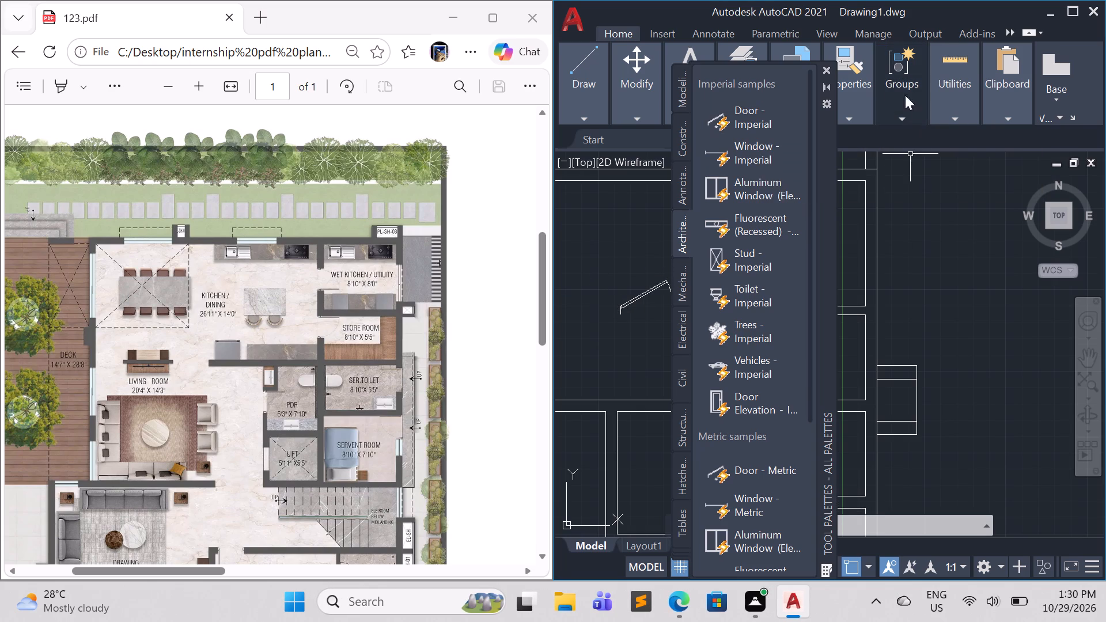
pyautogui.click(828, 70)
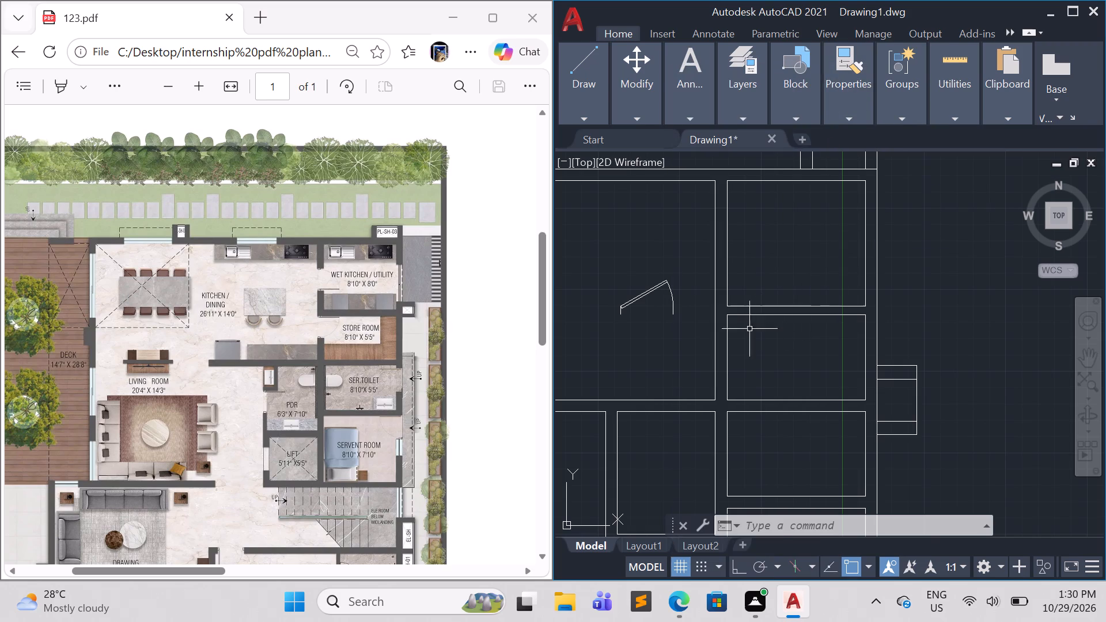
# Set the door block's opening angle so its leaf stands perpendicular to the opening.
pyautogui.scroll(-2, 731, 343)
pyautogui.scroll(2, 703, 344)
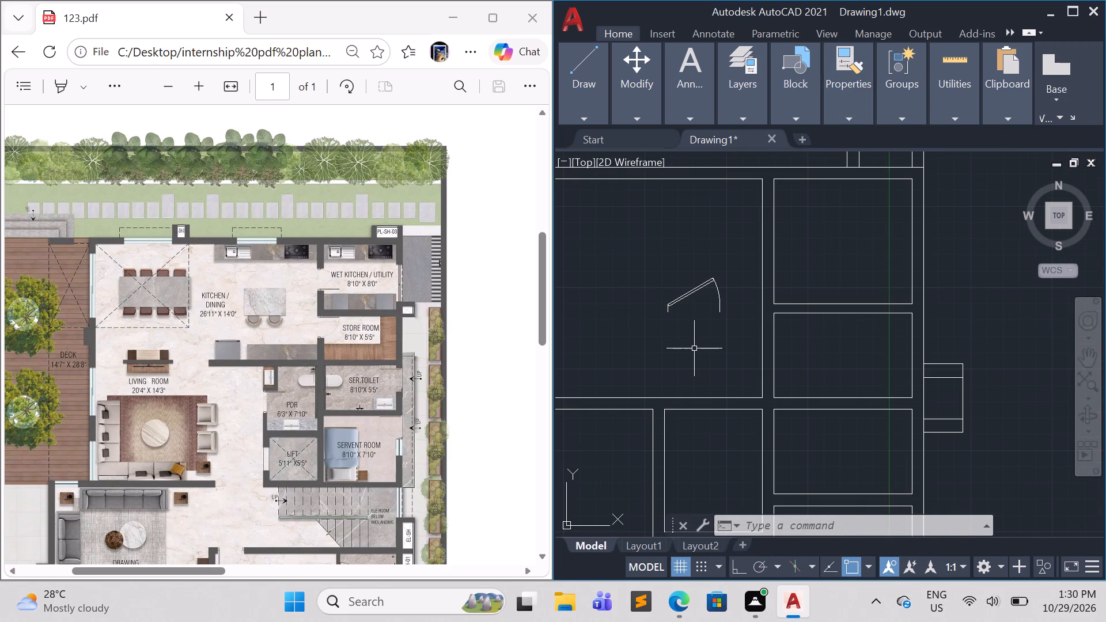
pyautogui.click(719, 310)
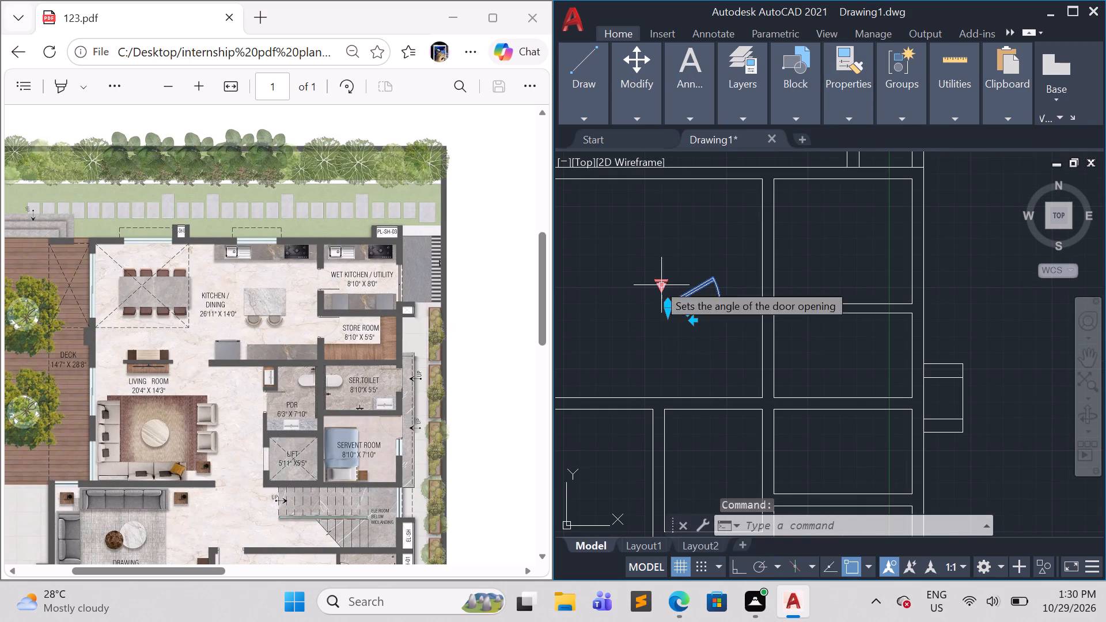
pyautogui.click(657, 283)
pyautogui.click(691, 355)
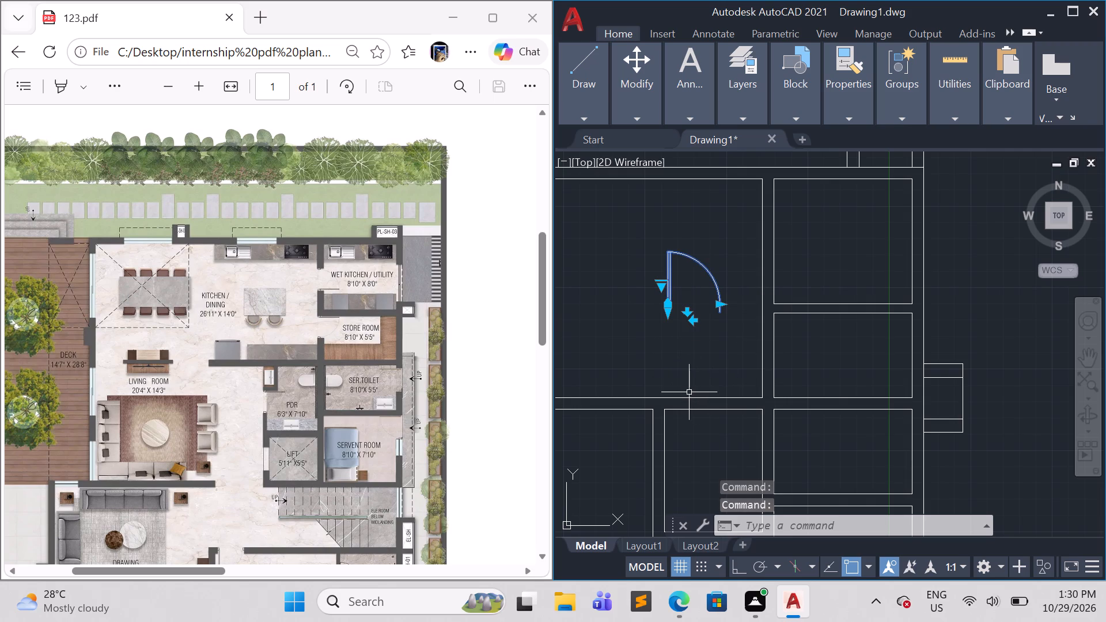
pyautogui.press('Escape')
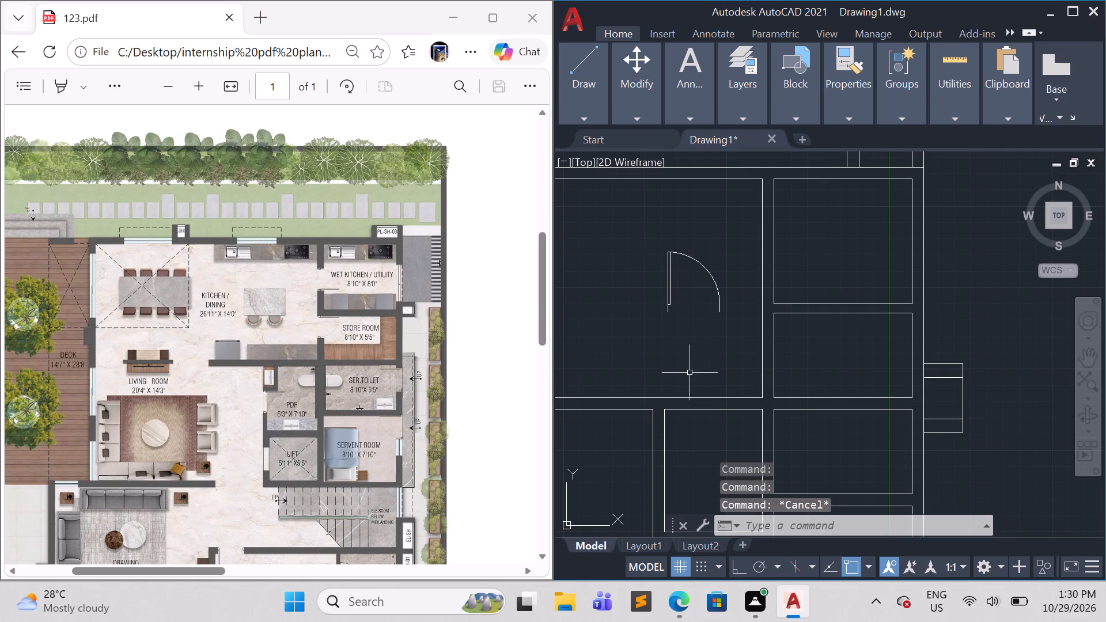
# Scale the door block down to a little over half its size from its lower hinge corner.
pyautogui.click(724, 319)
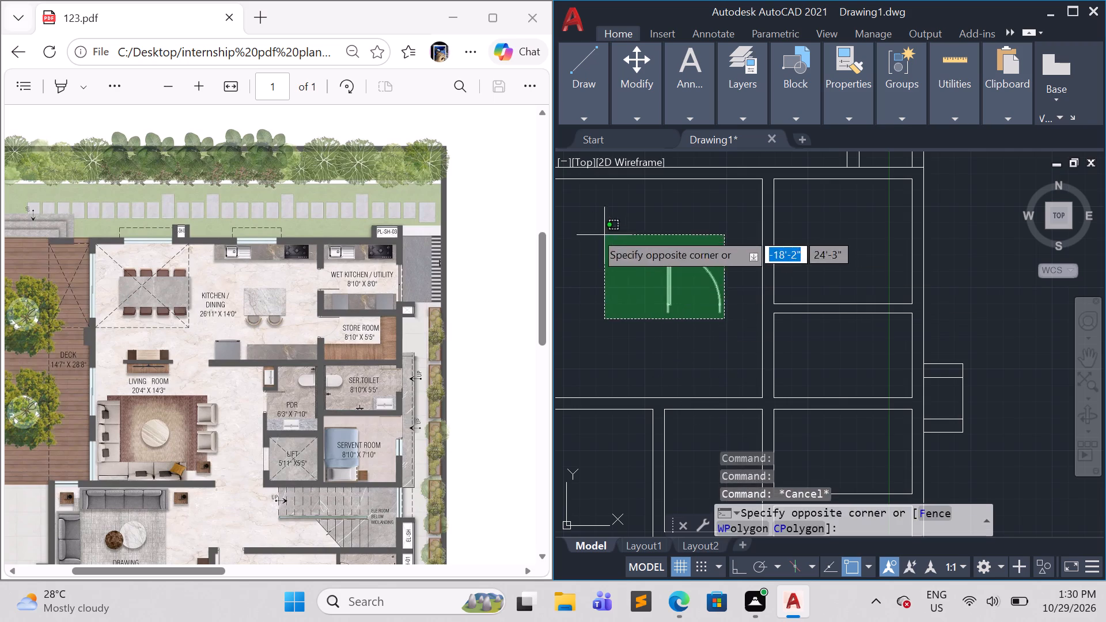
pyautogui.click(580, 228)
pyautogui.write('sc')
pyautogui.press('Return')
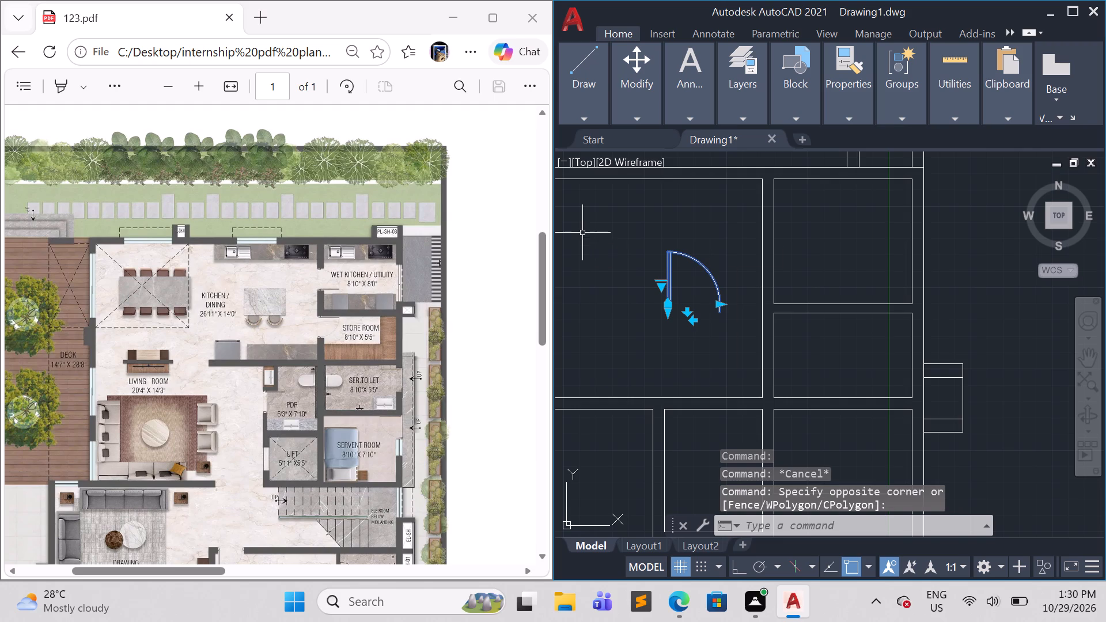
pyautogui.click(668, 318)
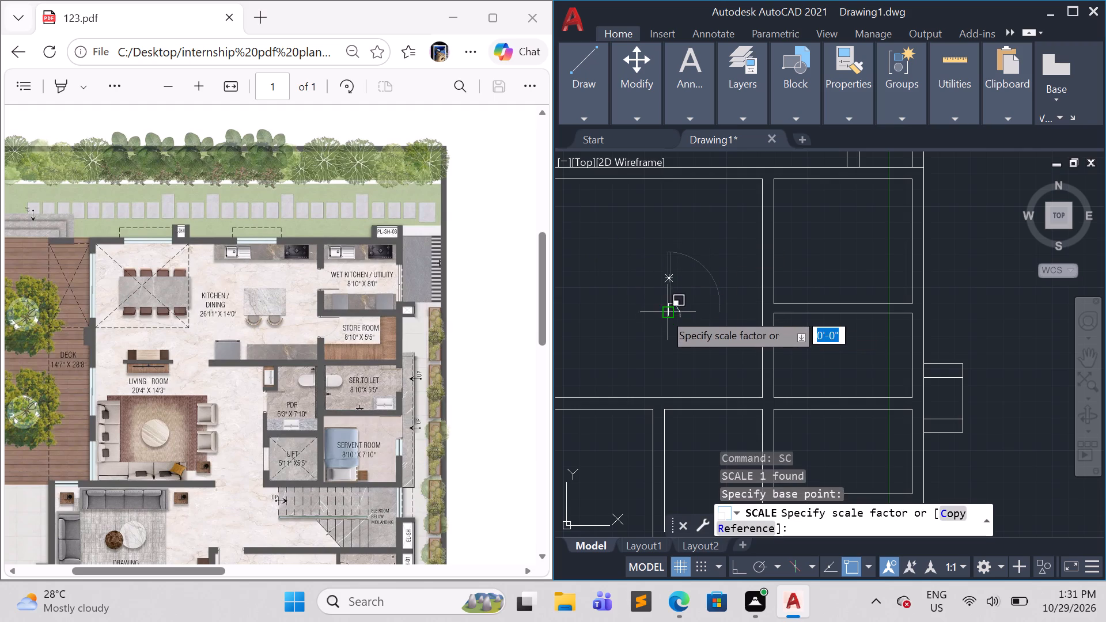
pyautogui.click(658, 305)
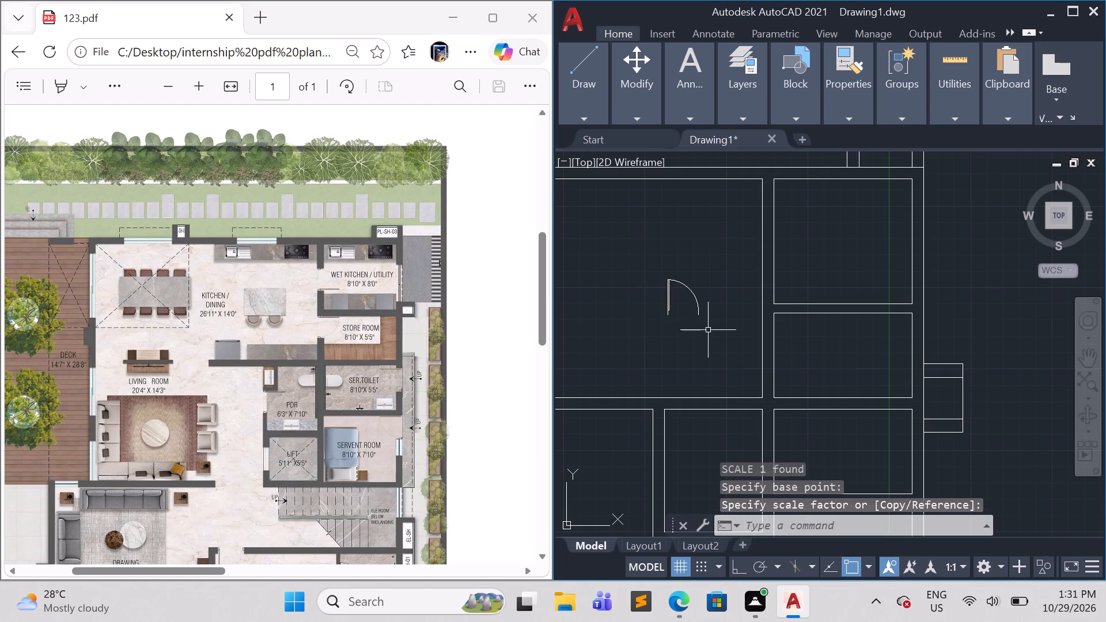
# Rotate the scaled door 270° about its hinge corner so the leaf lies horizontal with the swing below it.
pyautogui.click(708, 330)
pyautogui.click(652, 288)
pyautogui.write('rp')
pyautogui.press('BackSpace')
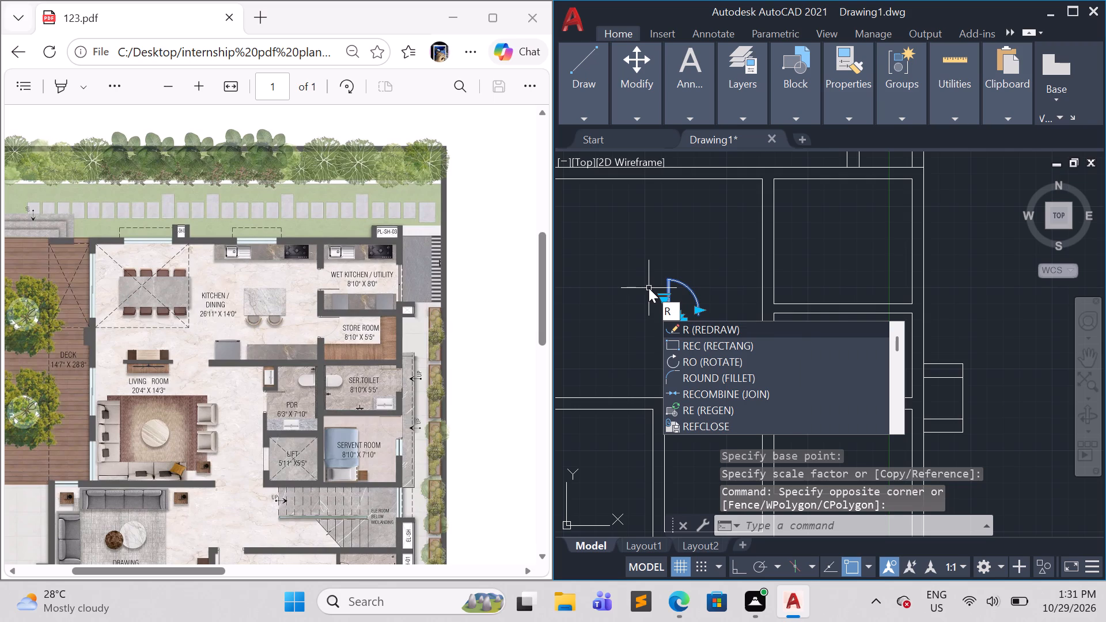
pyautogui.press('o')
pyautogui.press('Return')
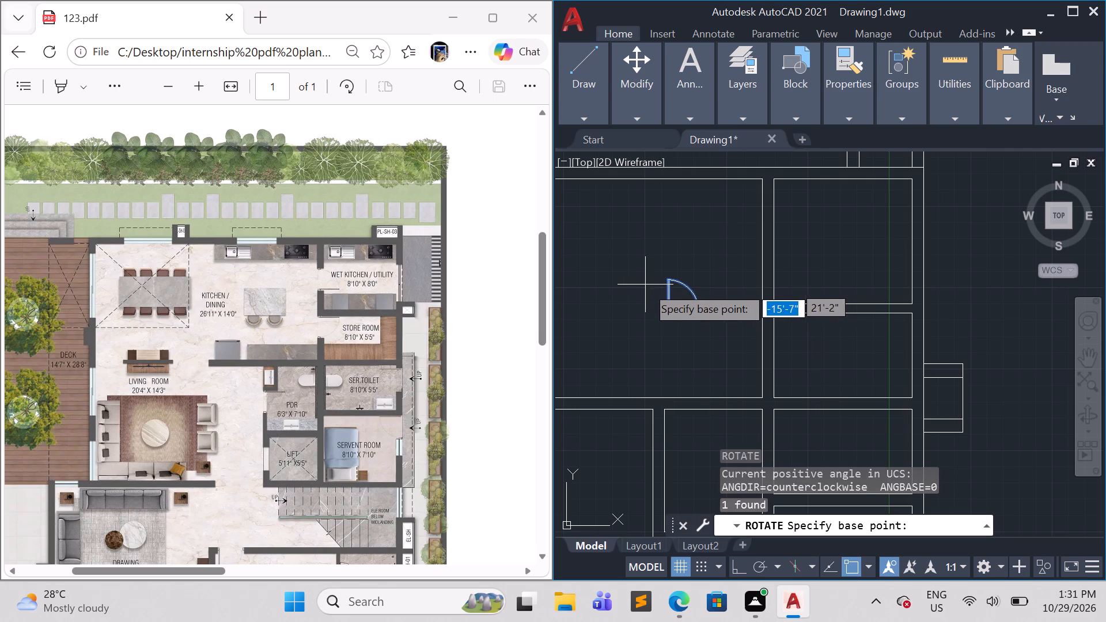
pyautogui.click(667, 315)
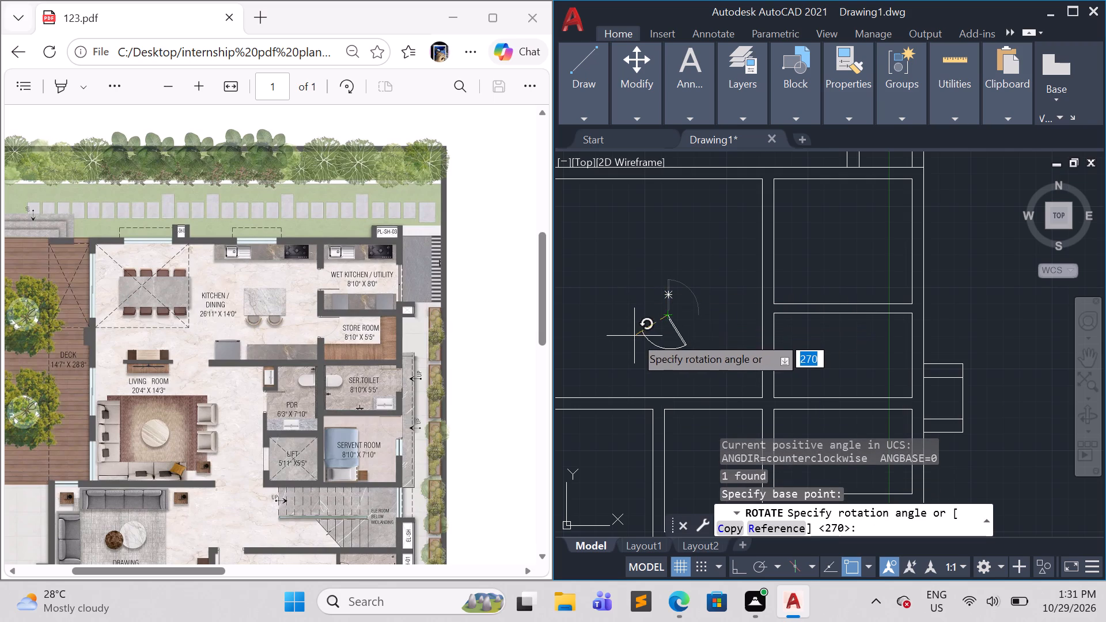
pyautogui.click(664, 398)
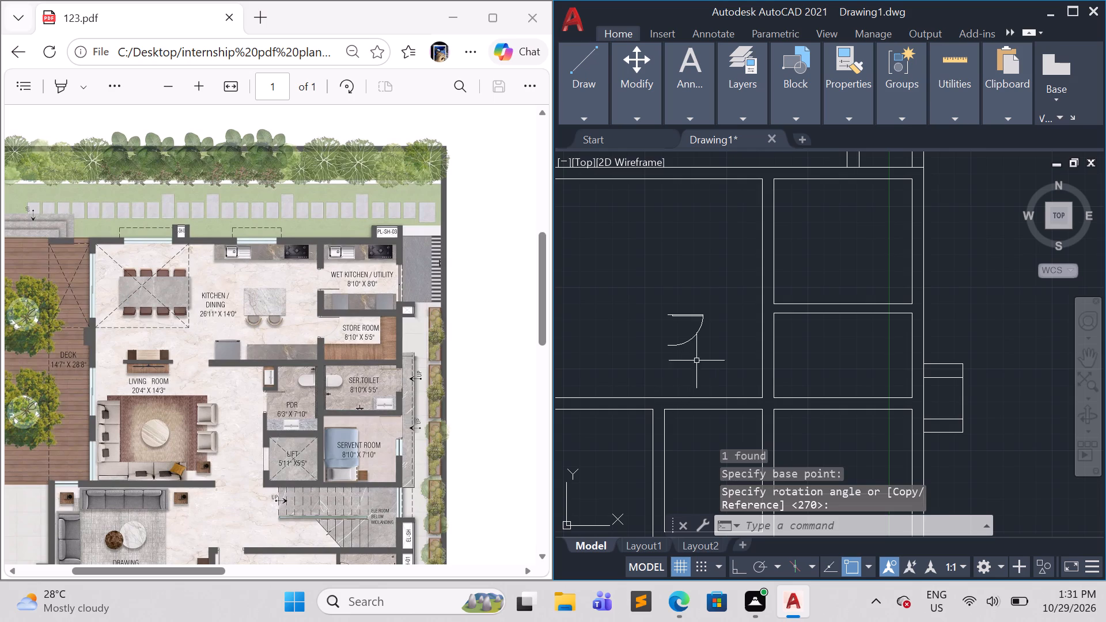
# Mirror the door across a horizontal line just above its leaf, keeping the source door.
pyautogui.click(702, 354)
pyautogui.click(650, 304)
pyautogui.write('mi')
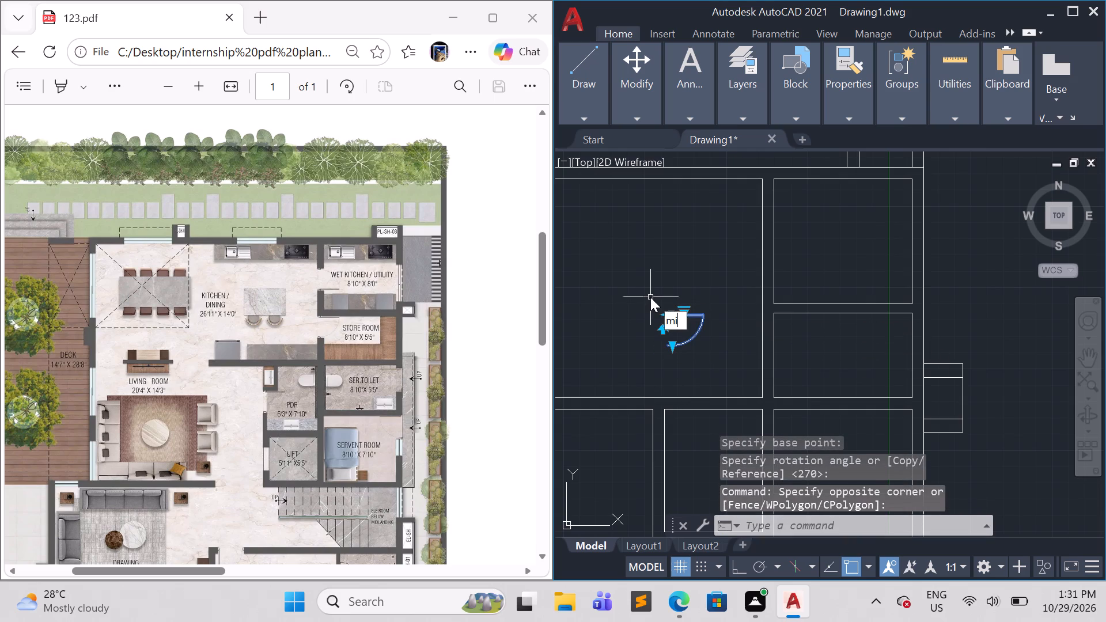
pyautogui.press('Return')
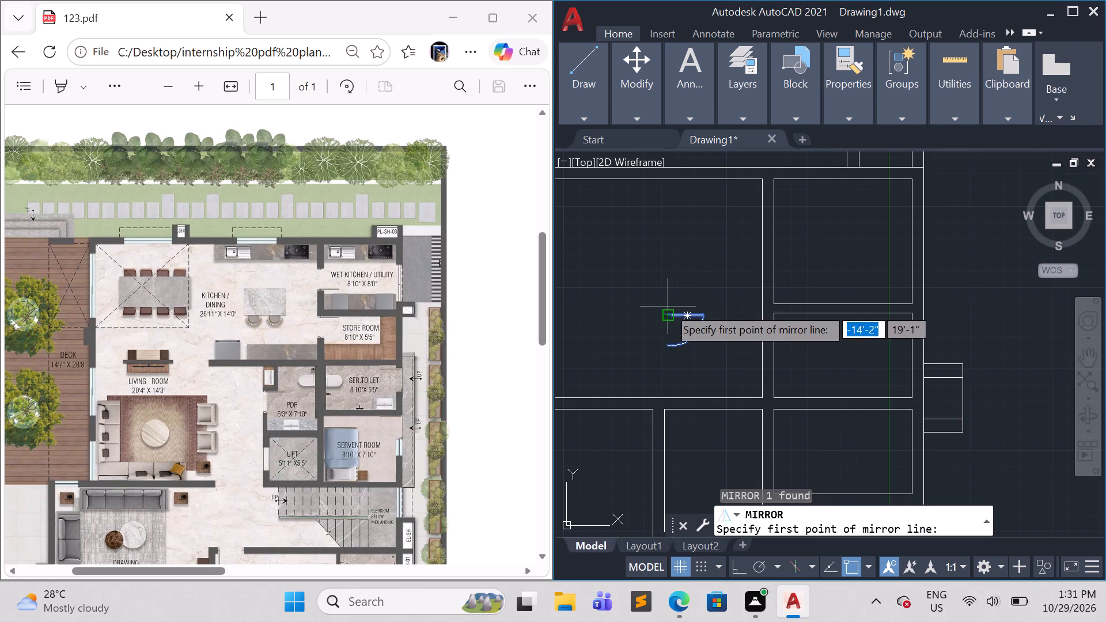
pyautogui.click(666, 302)
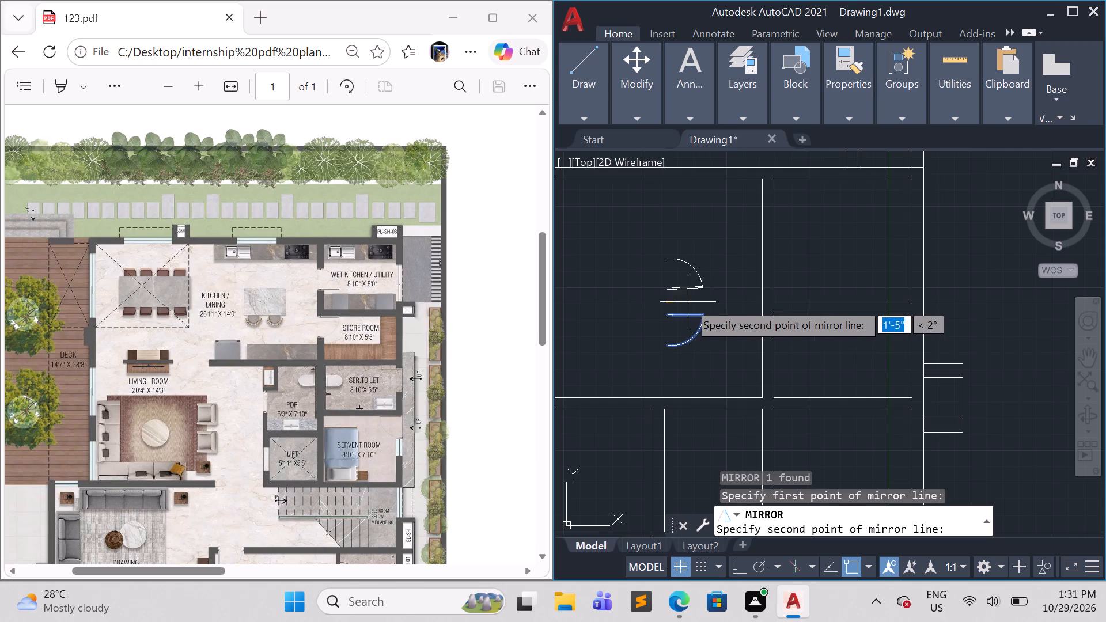
pyautogui.press('F8')
pyautogui.click(718, 291)
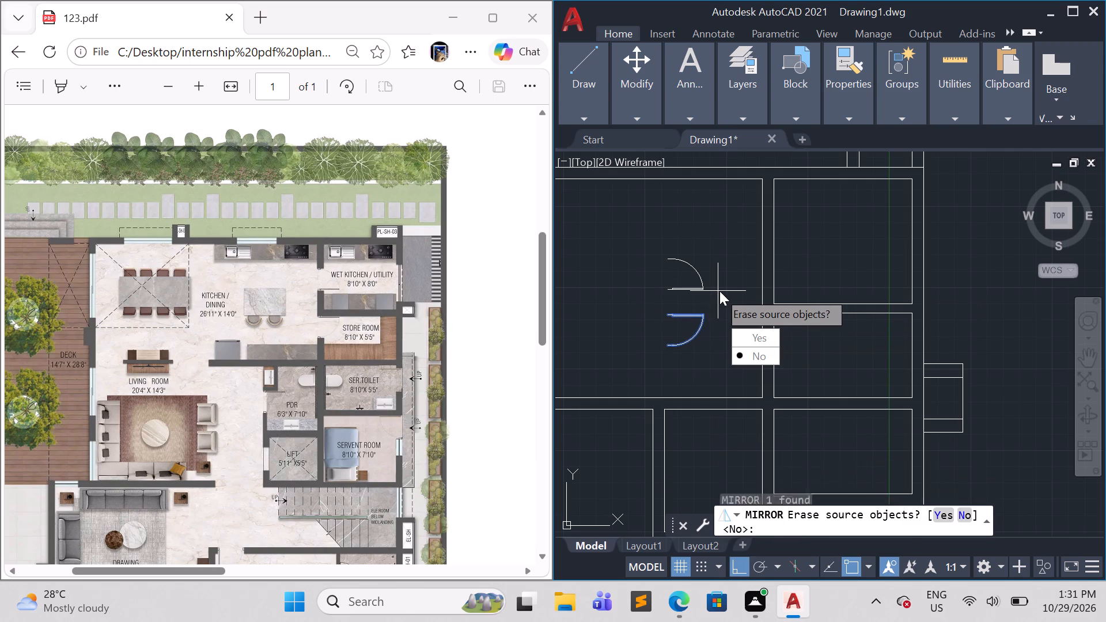
pyautogui.moveTo(752, 350); pyautogui.dragTo(718, 291)
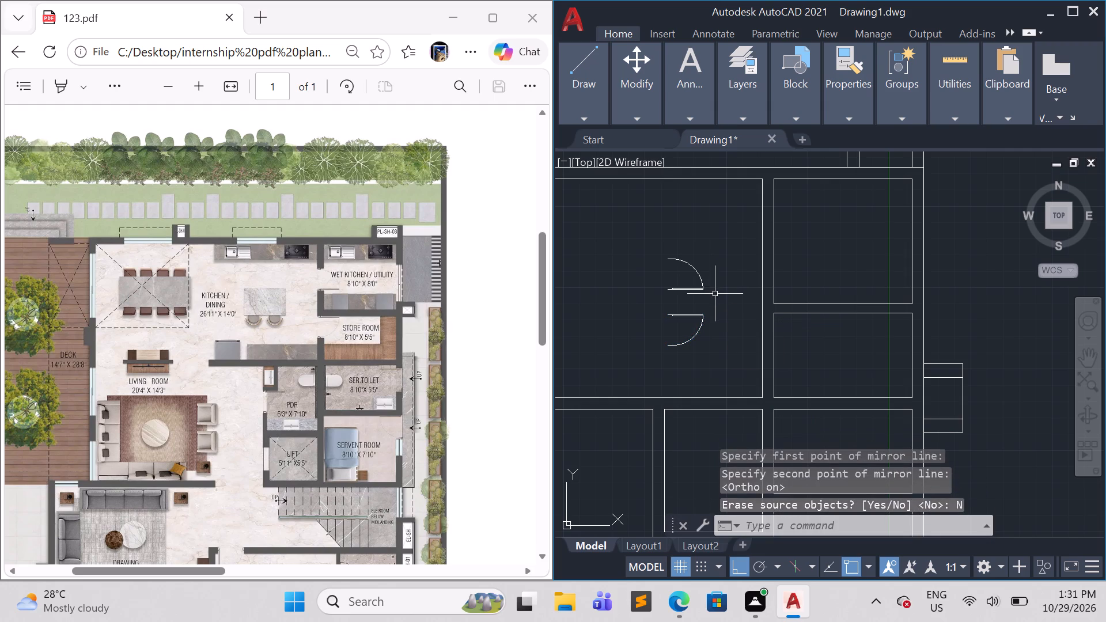
pyautogui.press('Escape')
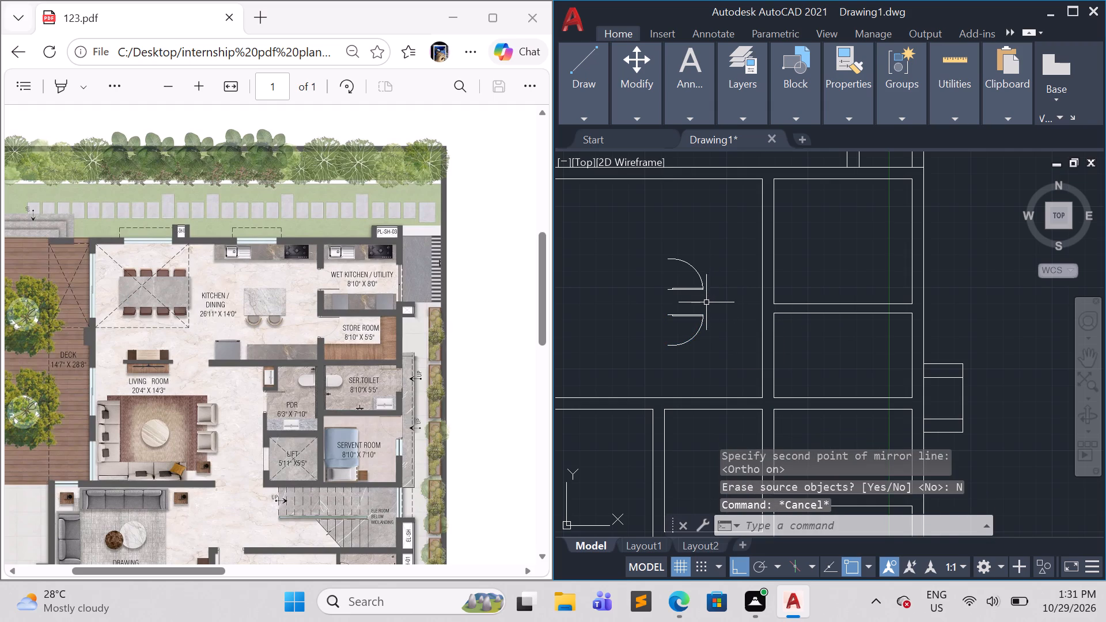
# Move the lower door by its hinge corner onto the kitchen-side line of the store room's left wall, slightly below the room's upper corner.
pyautogui.click(707, 347)
pyautogui.click(676, 313)
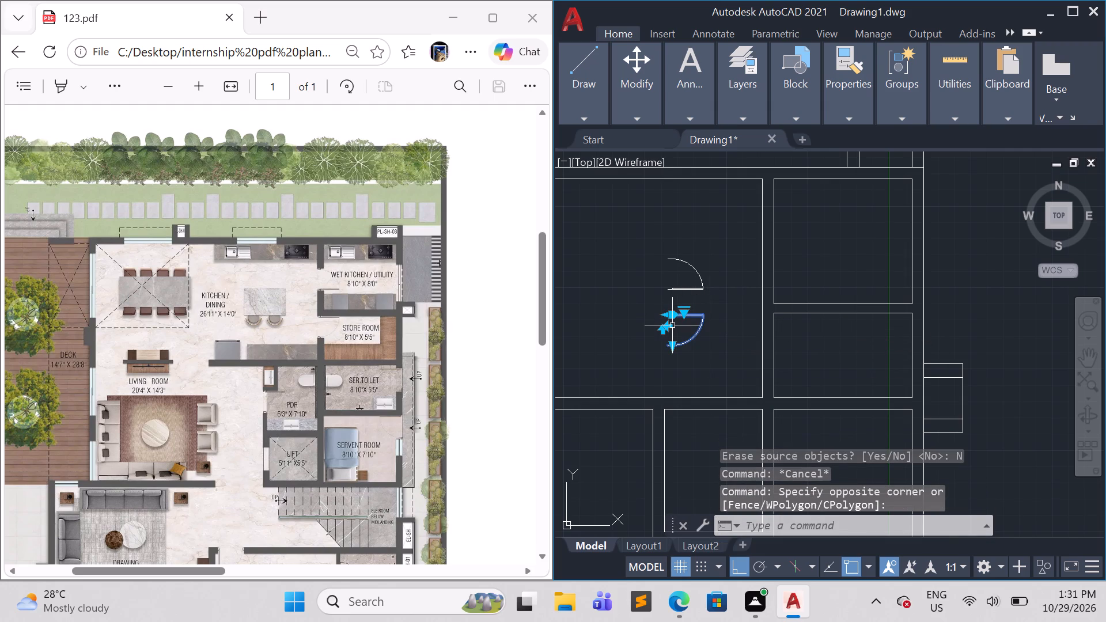
pyautogui.press('m')
pyautogui.press('Return')
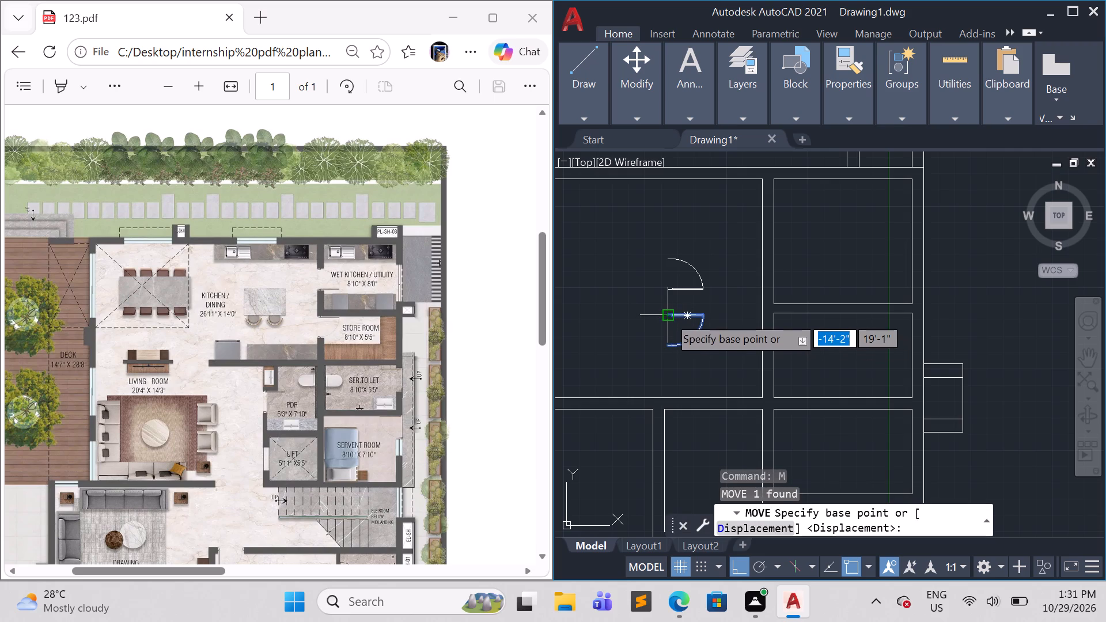
pyautogui.click(667, 315)
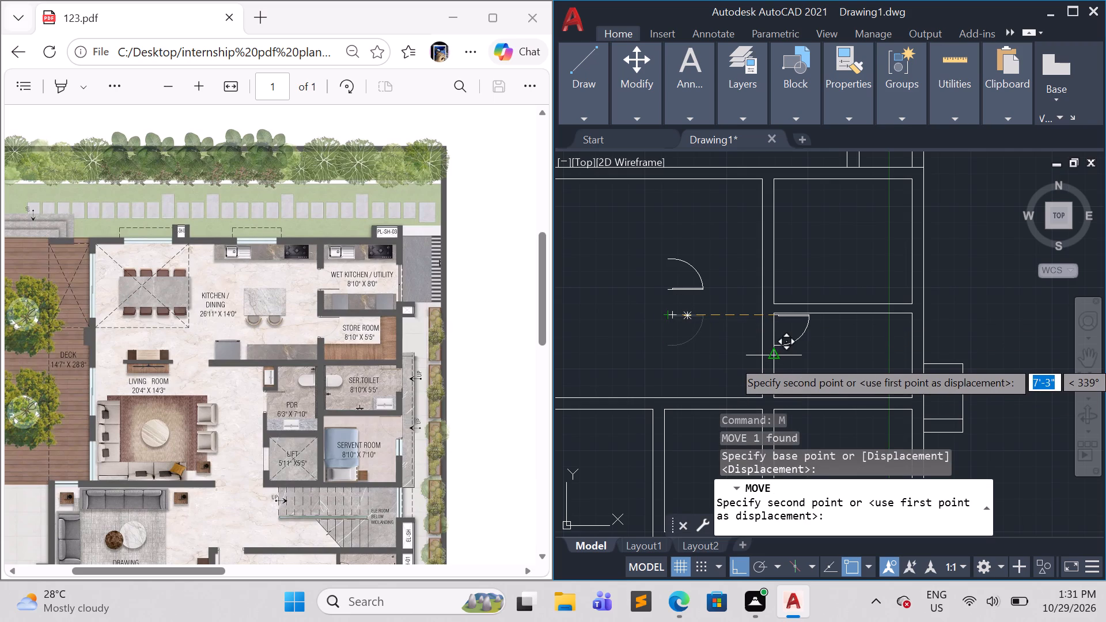
pyautogui.press('F8')
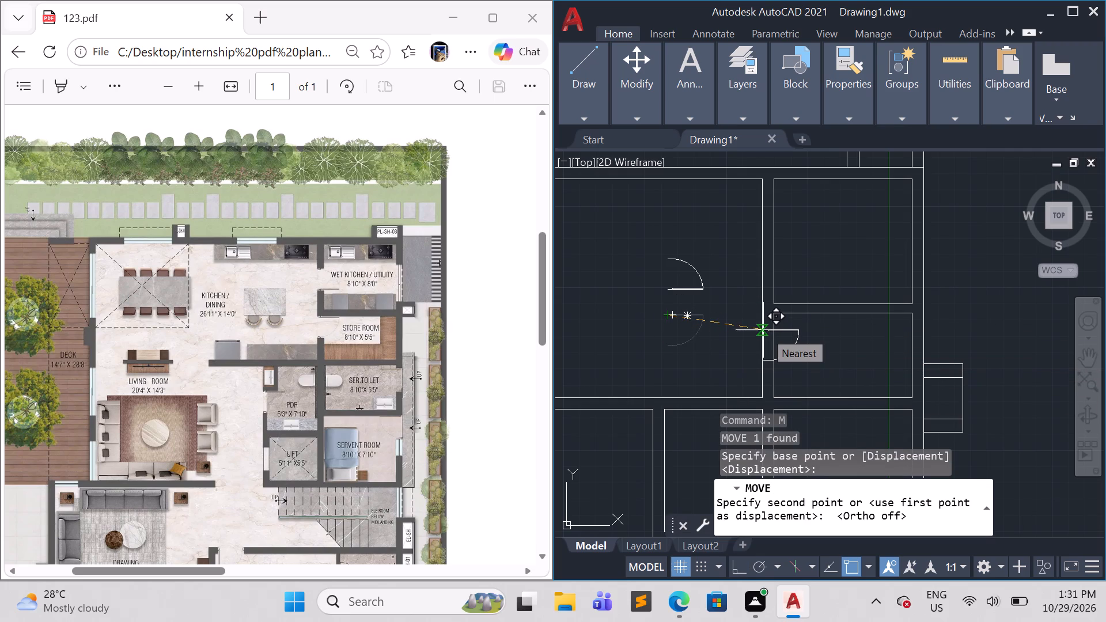
pyautogui.click(763, 330)
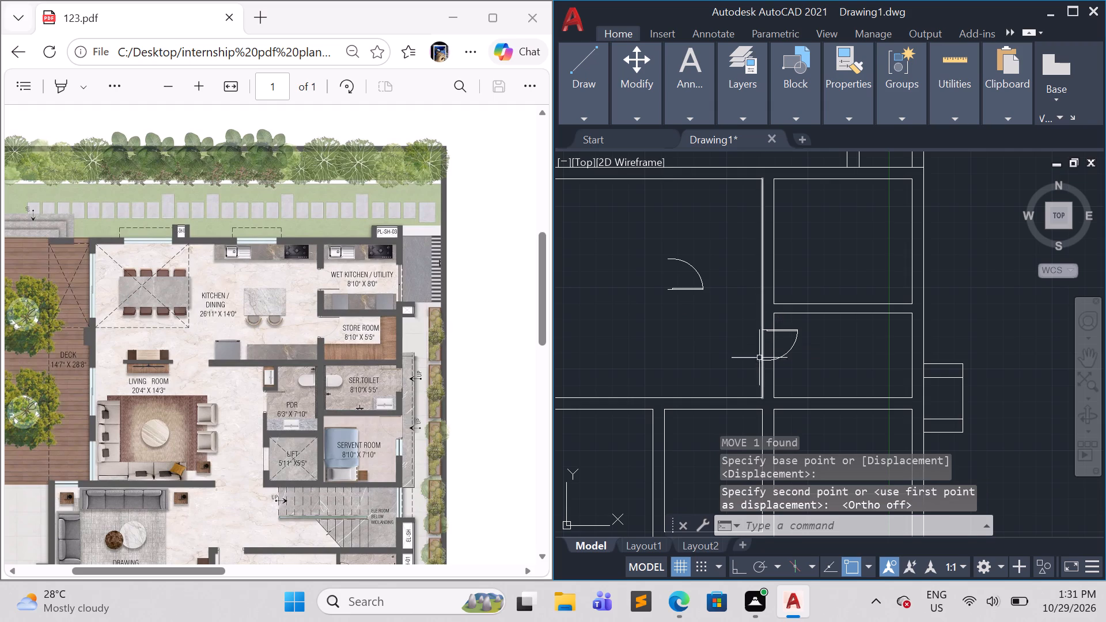
pyautogui.press('Escape')
# Copy the source door by its hinge corner onto the kitchen-side line of the wet kitchen's left wall, near the room's lower end.
pyautogui.click(710, 299)
pyautogui.click(666, 253)
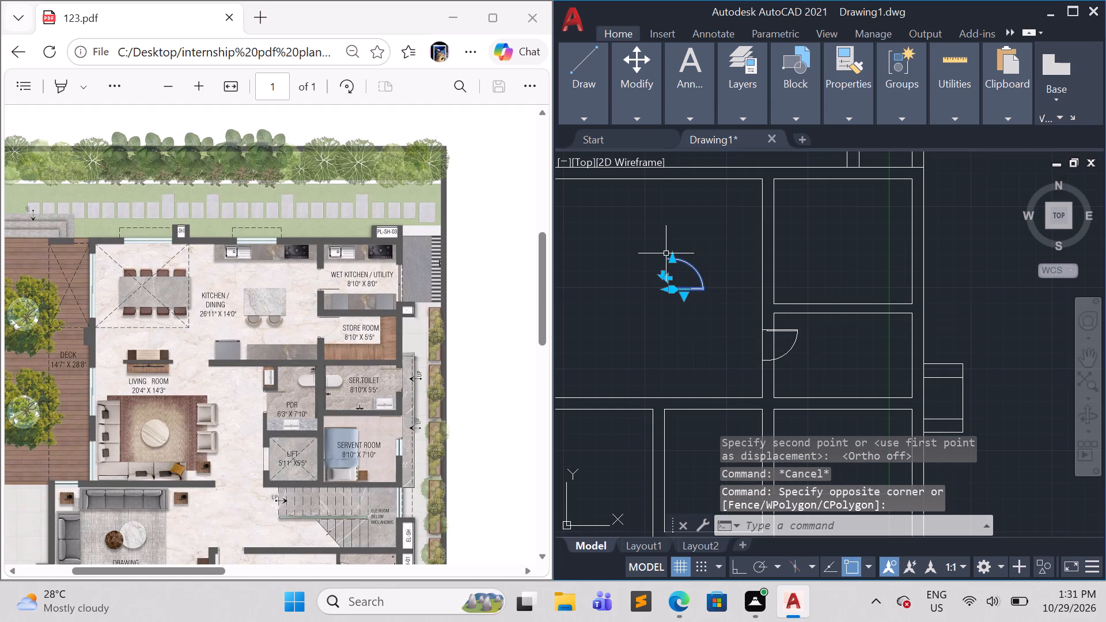
pyautogui.write('co')
pyautogui.press('Return')
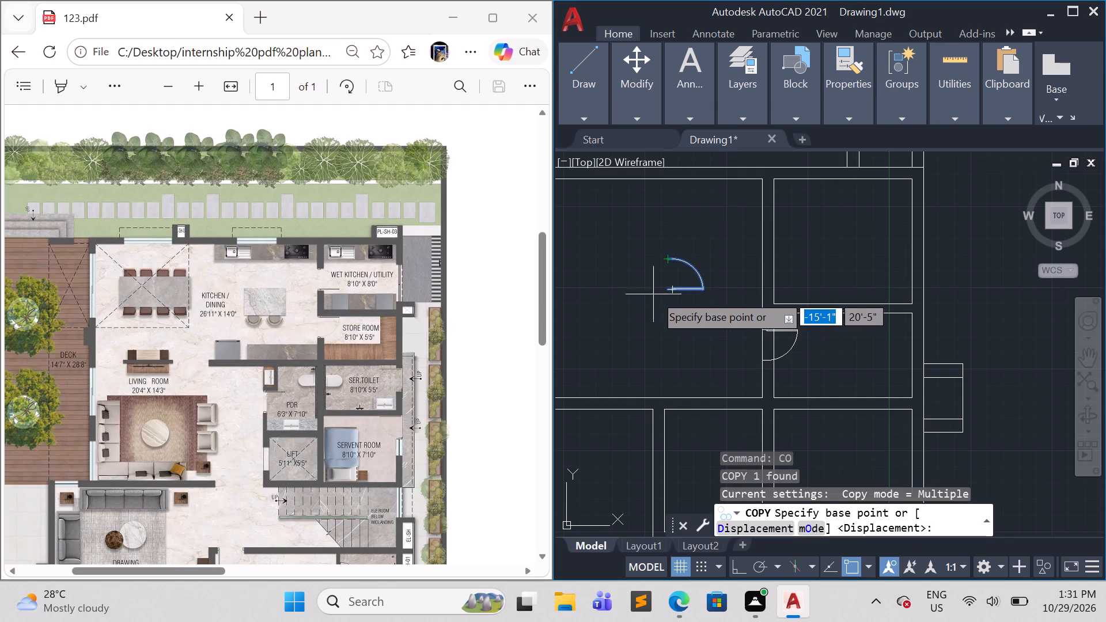
pyautogui.click(665, 286)
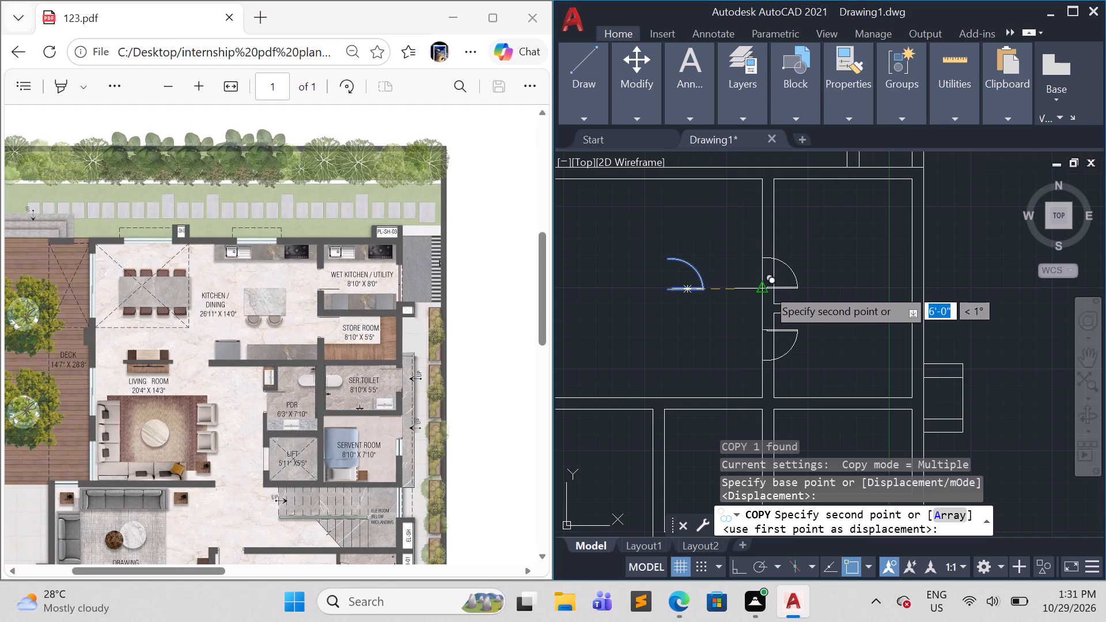
pyautogui.click(767, 288)
pyautogui.press('Escape')
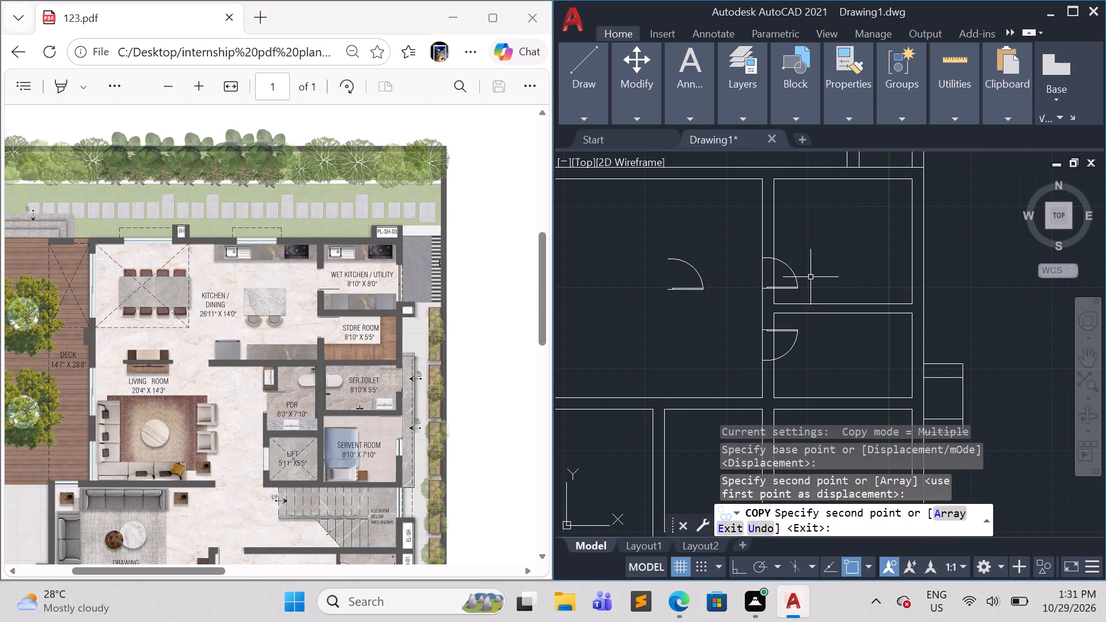
# Trim the room-side wall line within the wet kitchen and store room door openings.
pyautogui.press('t')
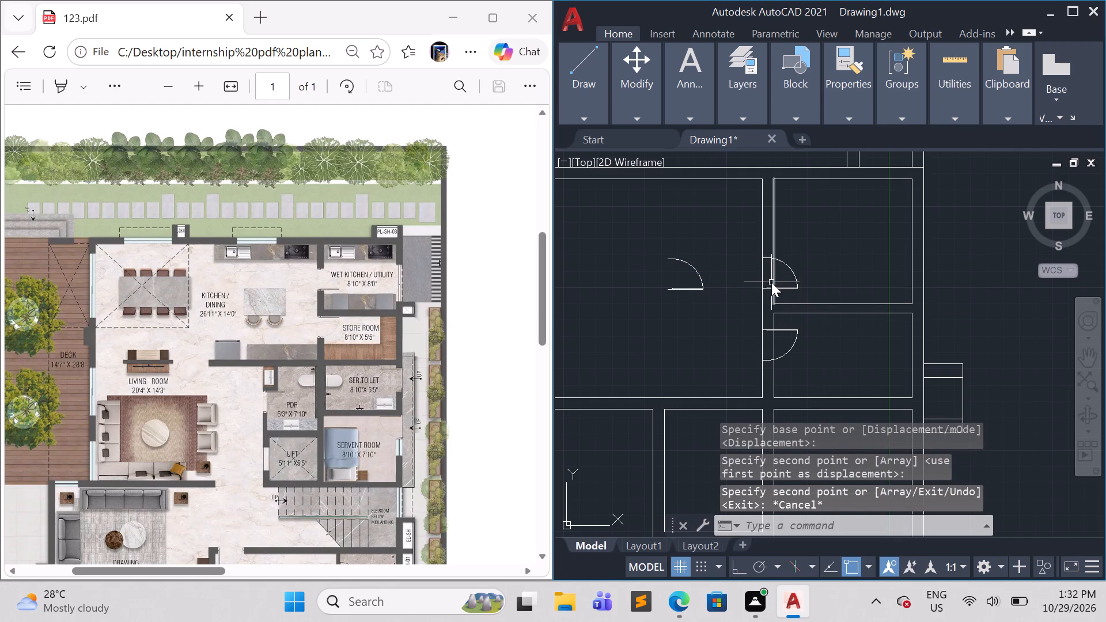
pyautogui.press('r')
pyautogui.press('Return')
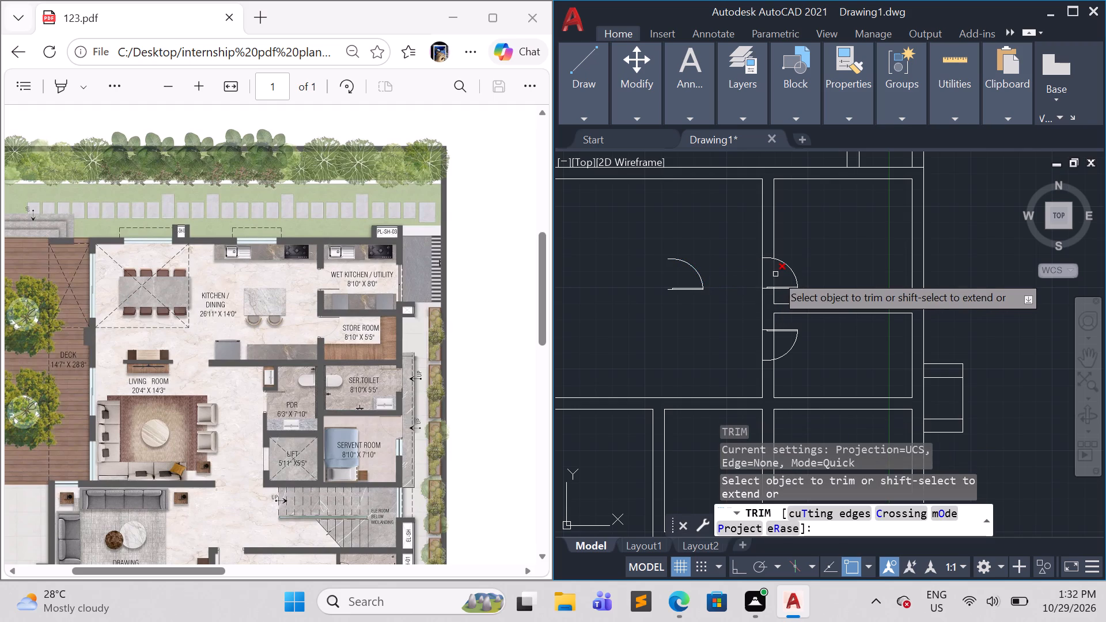
pyautogui.click(775, 274)
pyautogui.click(774, 343)
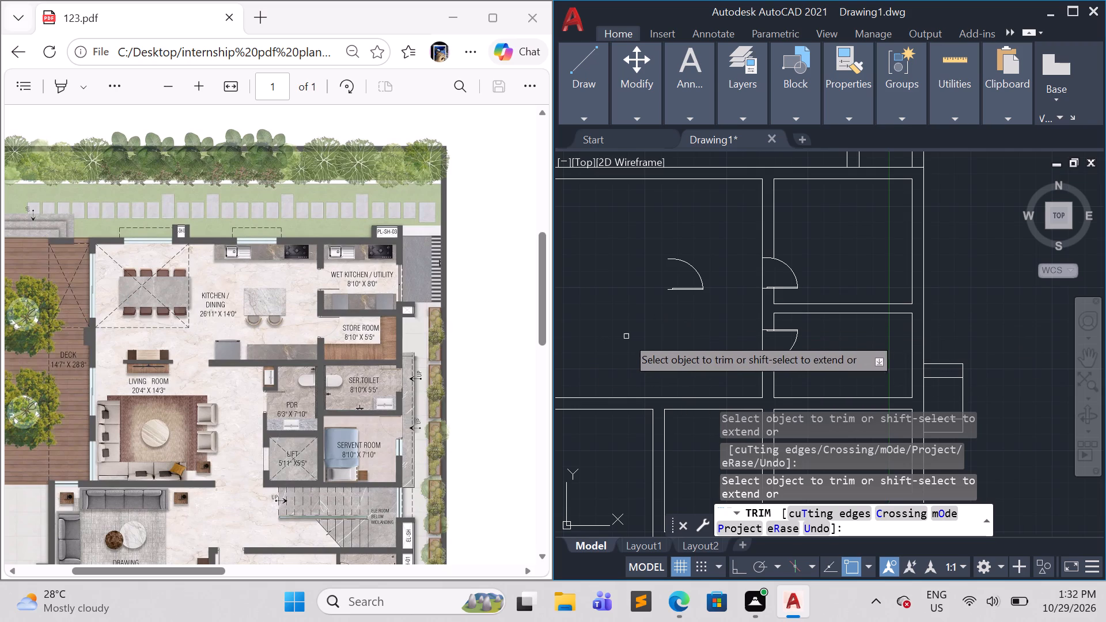
# Trim away both cross-wall lines dividing the deck area and extend the deck-side line of its right wall across the gap.
pyautogui.moveTo(621, 334); pyautogui.dragTo(757, 333, button='middle')
pyautogui.scroll(-1, 761, 336)
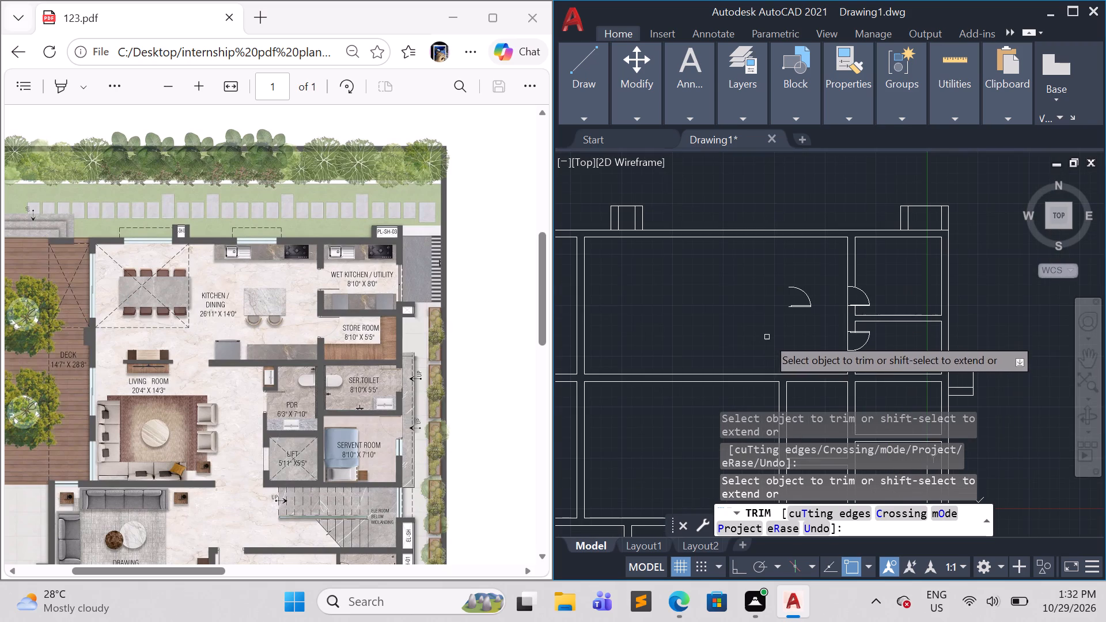
pyautogui.moveTo(709, 333); pyautogui.dragTo(752, 334, button='middle')
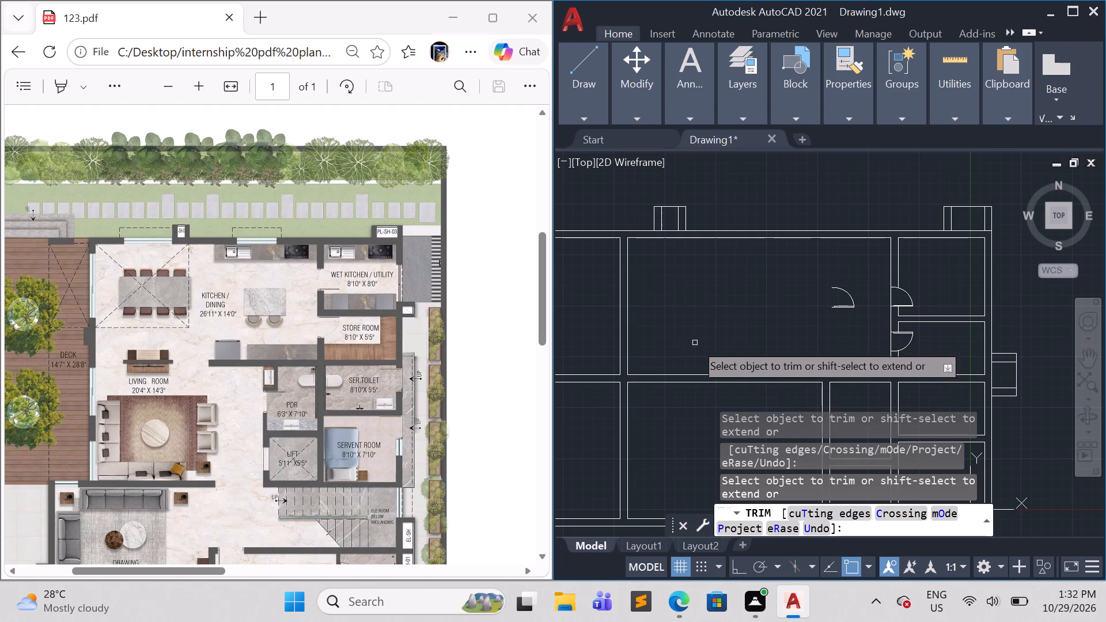
pyautogui.scroll(-3, 711, 340)
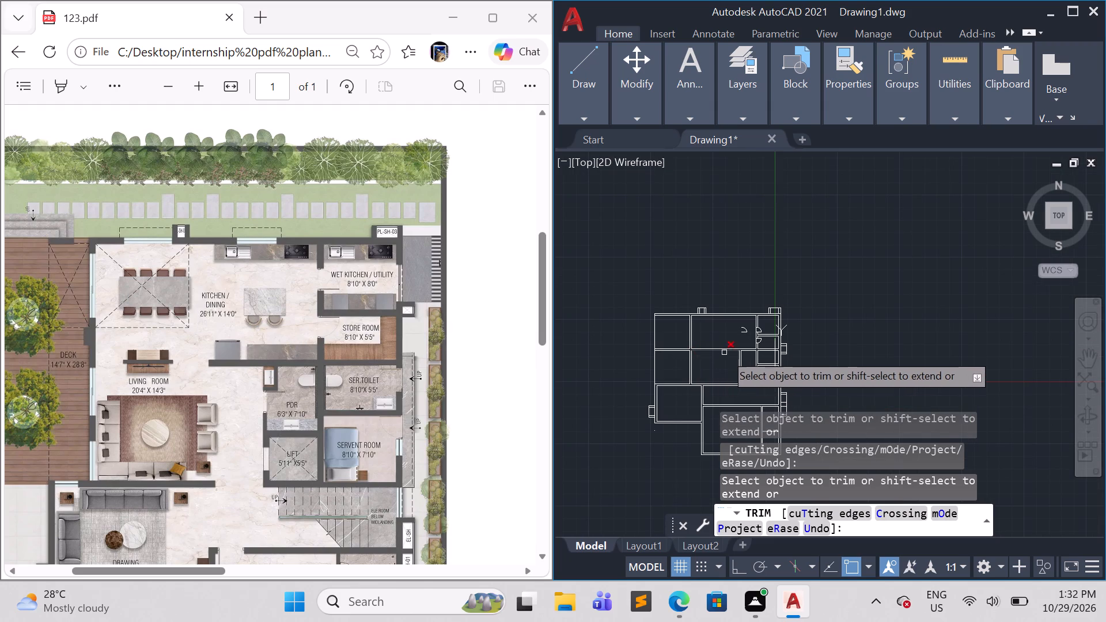
pyautogui.scroll(1, 692, 343)
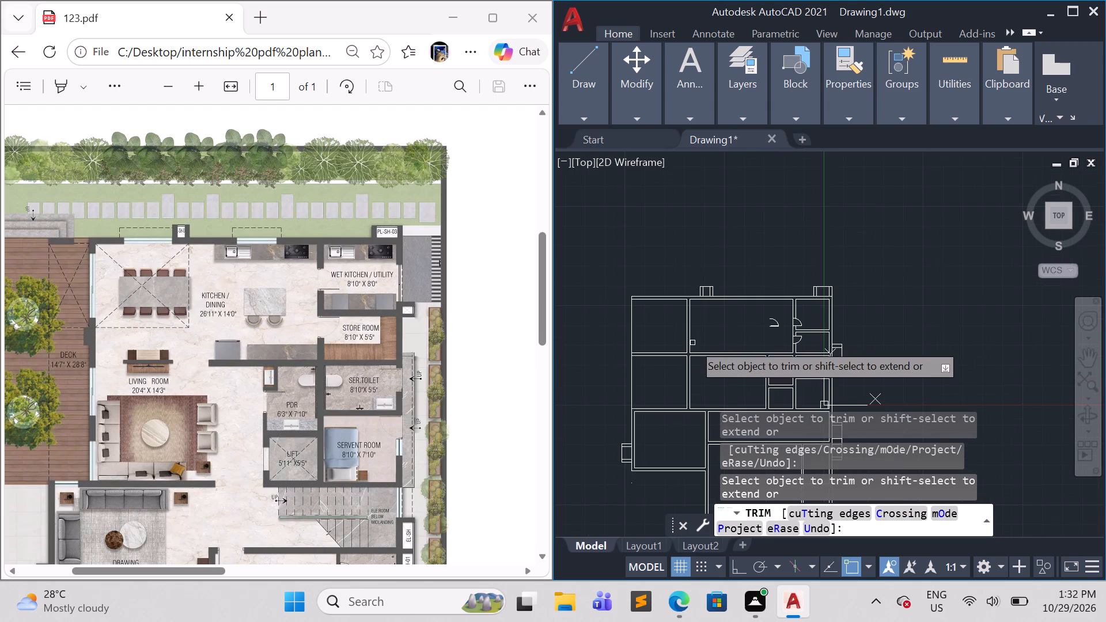
pyautogui.scroll(1, 709, 352)
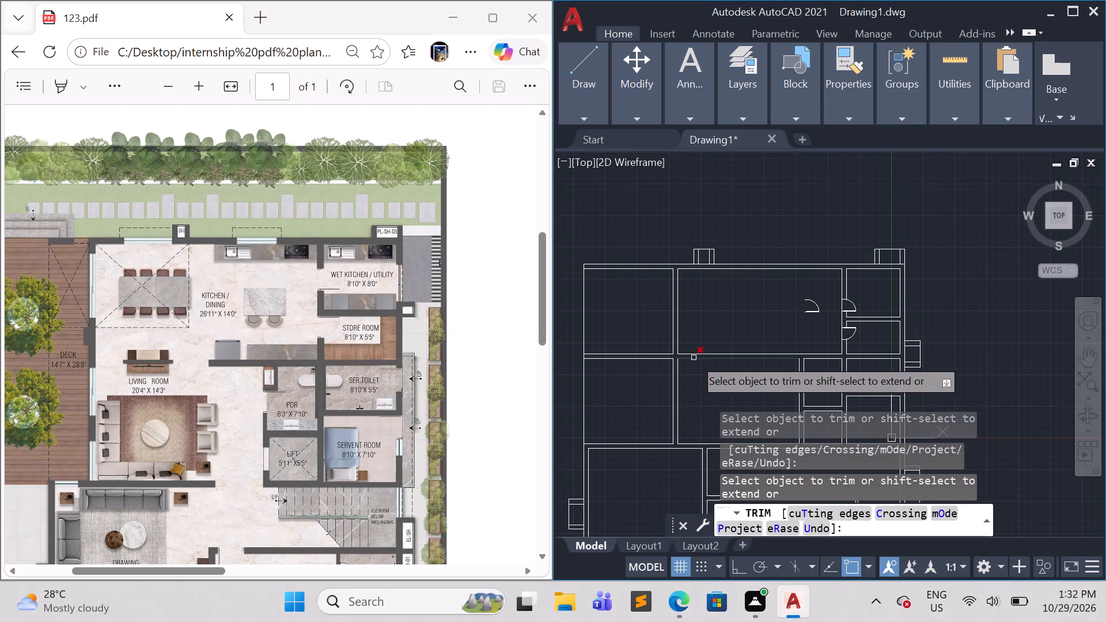
pyautogui.scroll(1, 620, 389)
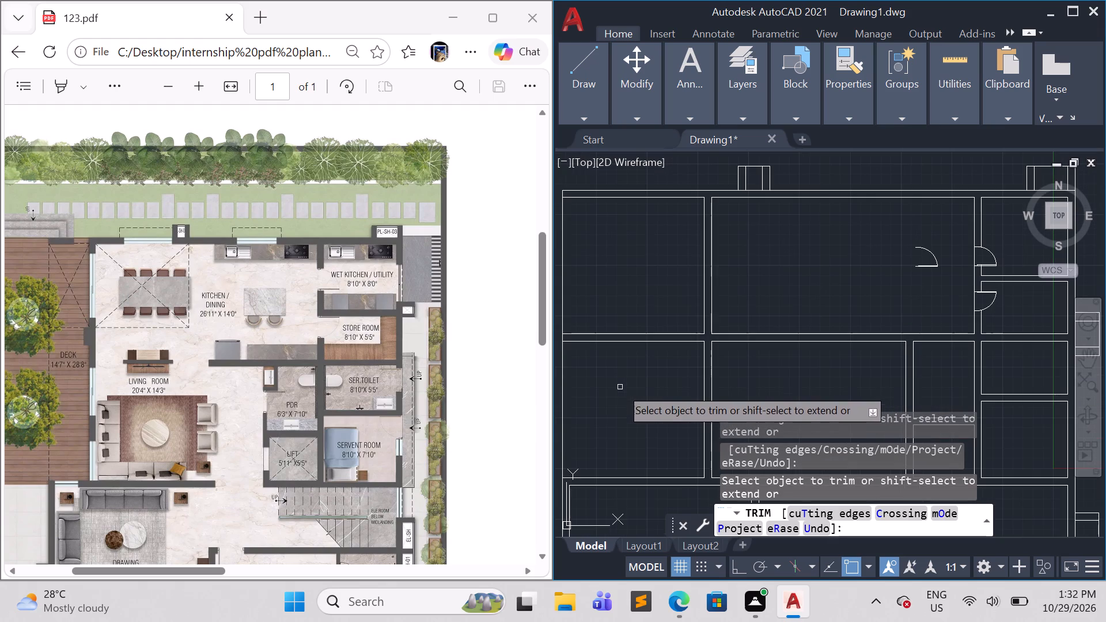
pyautogui.moveTo(657, 380); pyautogui.dragTo(634, 277)
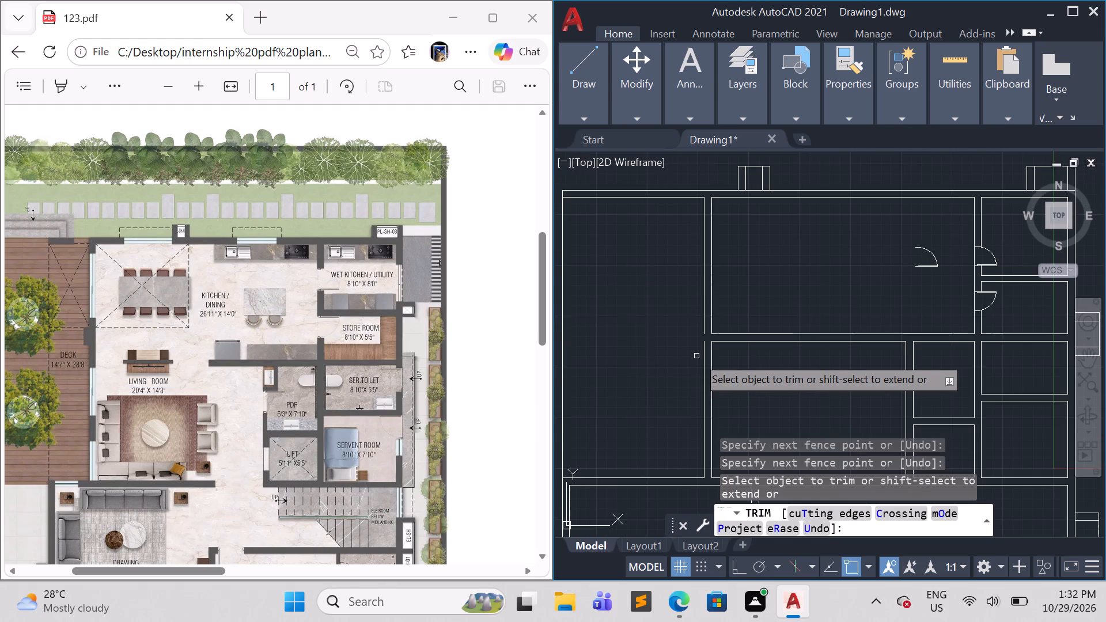
pyautogui.keyDown('shift'); pyautogui.click(703, 344); pyautogui.keyUp('shift')
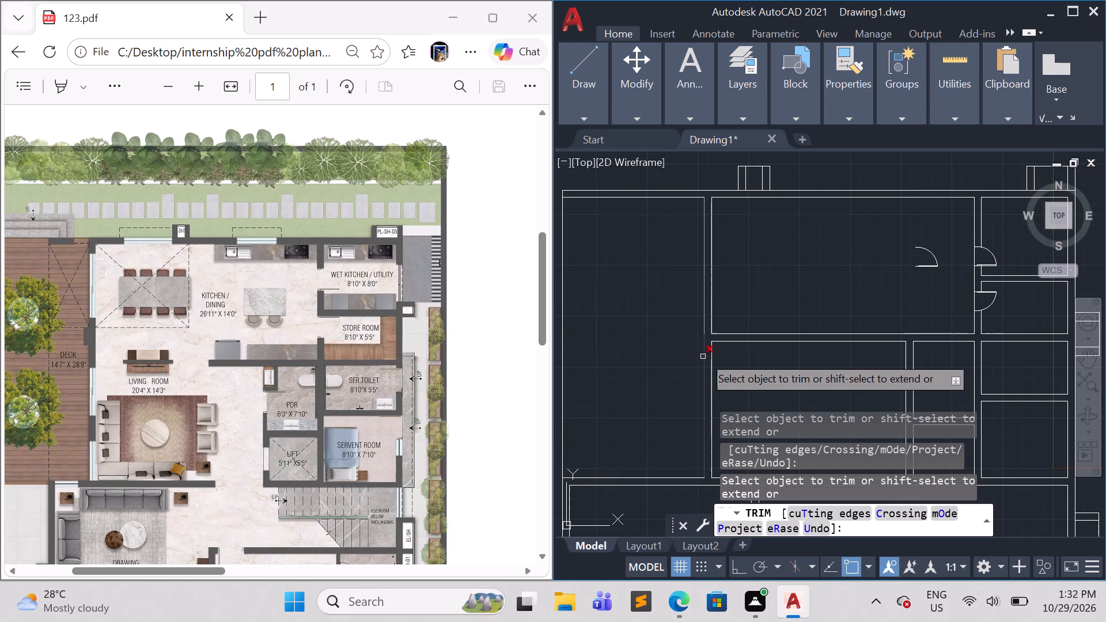
pyautogui.press('Escape')
# Extend the deck-side line of the deck's right wall up to the outer line of the upper wall.
pyautogui.scroll(1, 807, 298)
pyautogui.moveTo(811, 297); pyautogui.dragTo(761, 334, button='middle')
pyautogui.scroll(-2, 760, 335)
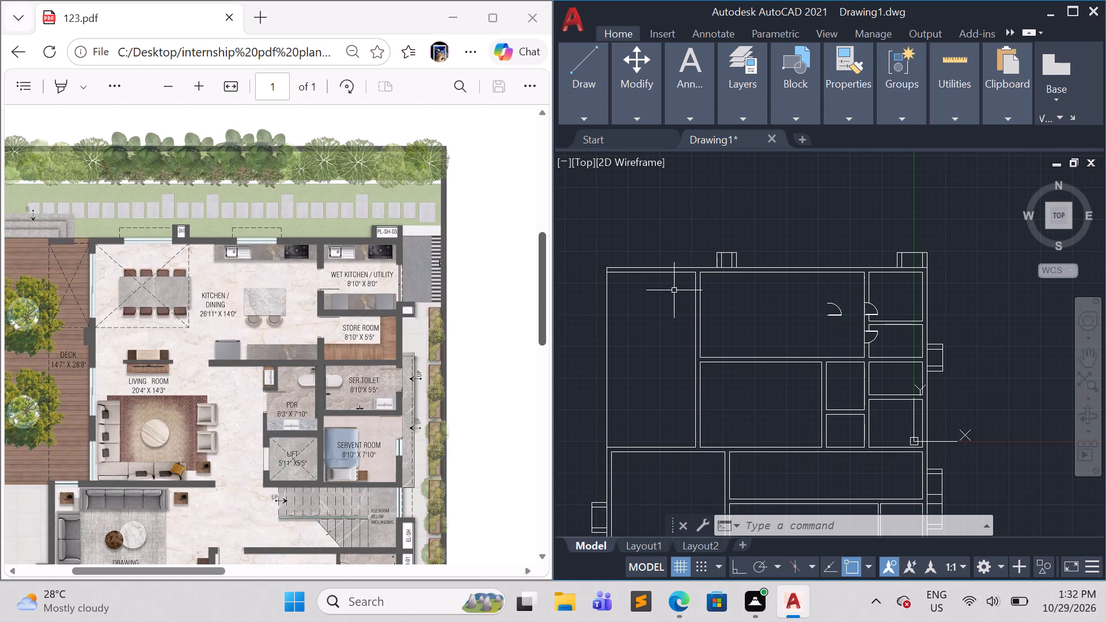
pyautogui.scroll(2, 677, 286)
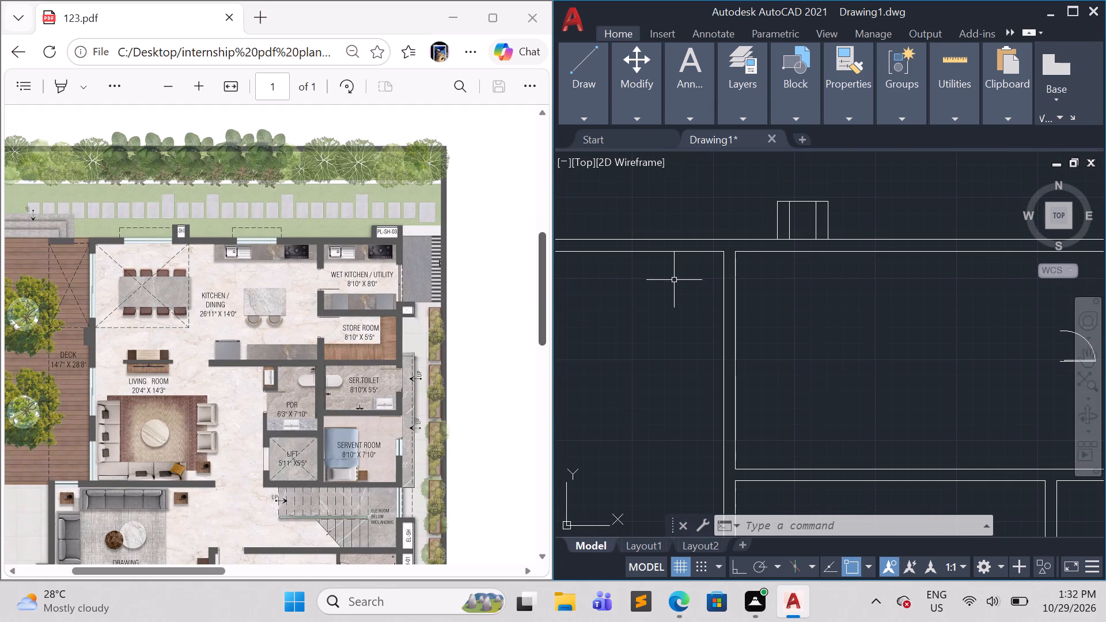
pyautogui.scroll(-1, 673, 278)
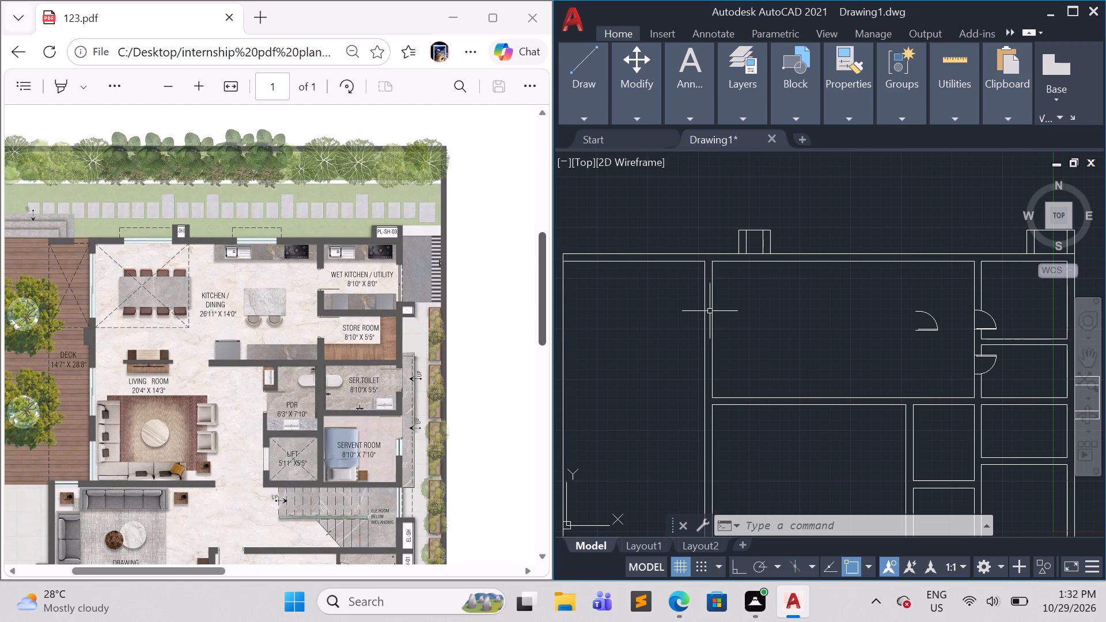
pyautogui.press('space')
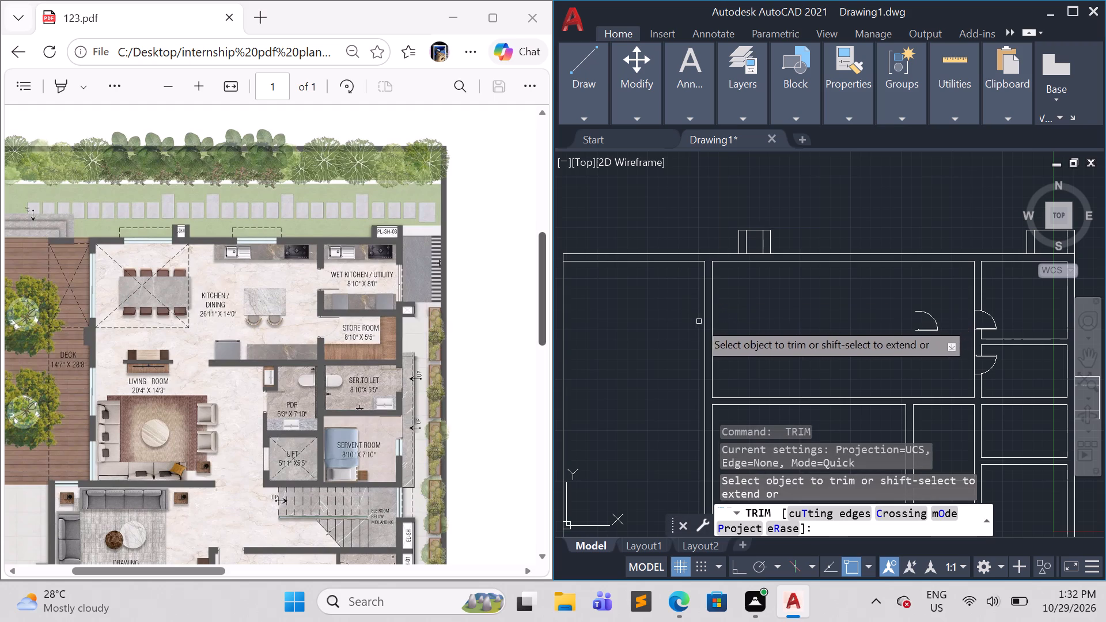
pyautogui.keyDown('shift'); pyautogui.click(705, 293); pyautogui.keyUp('shift')
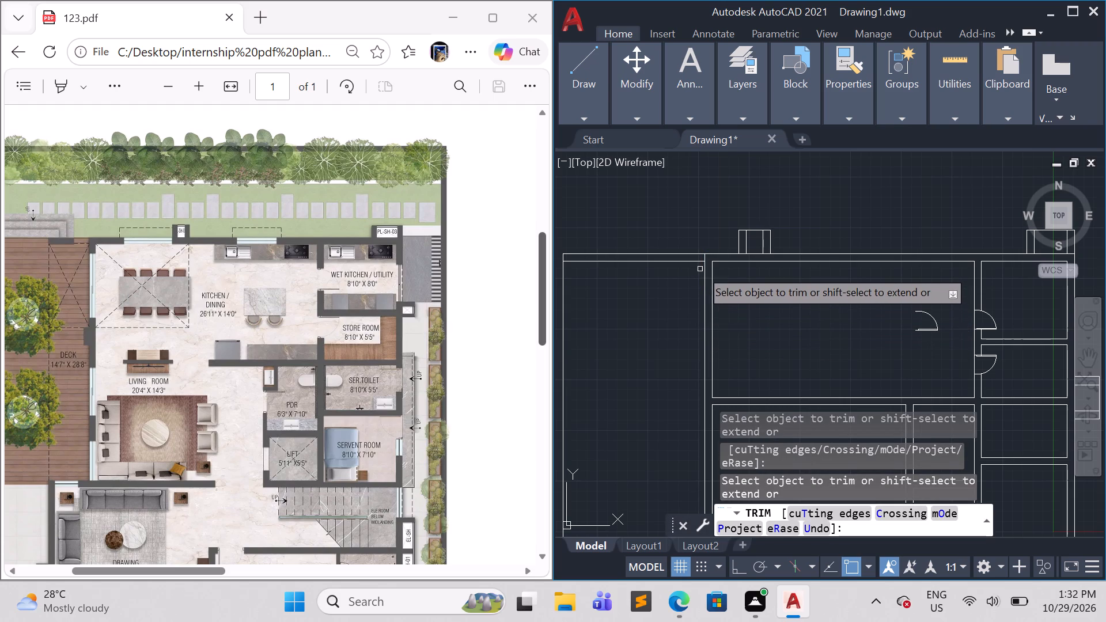
# Draw a 9" vertical line across the deck's upper wall at the midpoint of its inner line.
pyautogui.scroll(2, 698, 268)
pyautogui.scroll(-2, 679, 305)
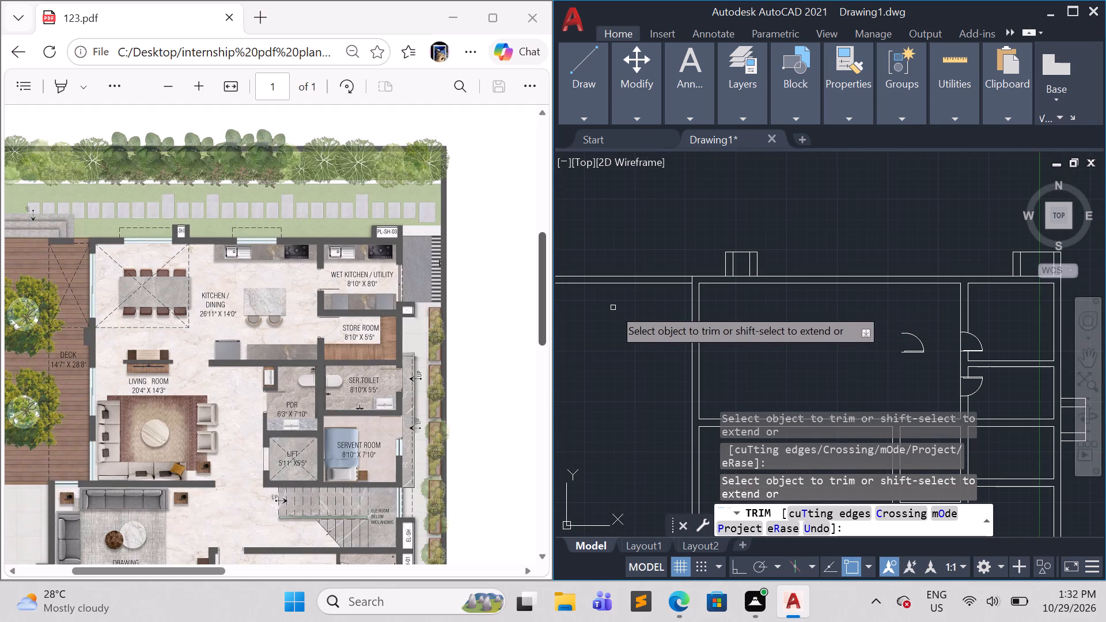
pyautogui.moveTo(601, 310); pyautogui.dragTo(713, 338, button='middle')
pyautogui.scroll(1, 709, 329)
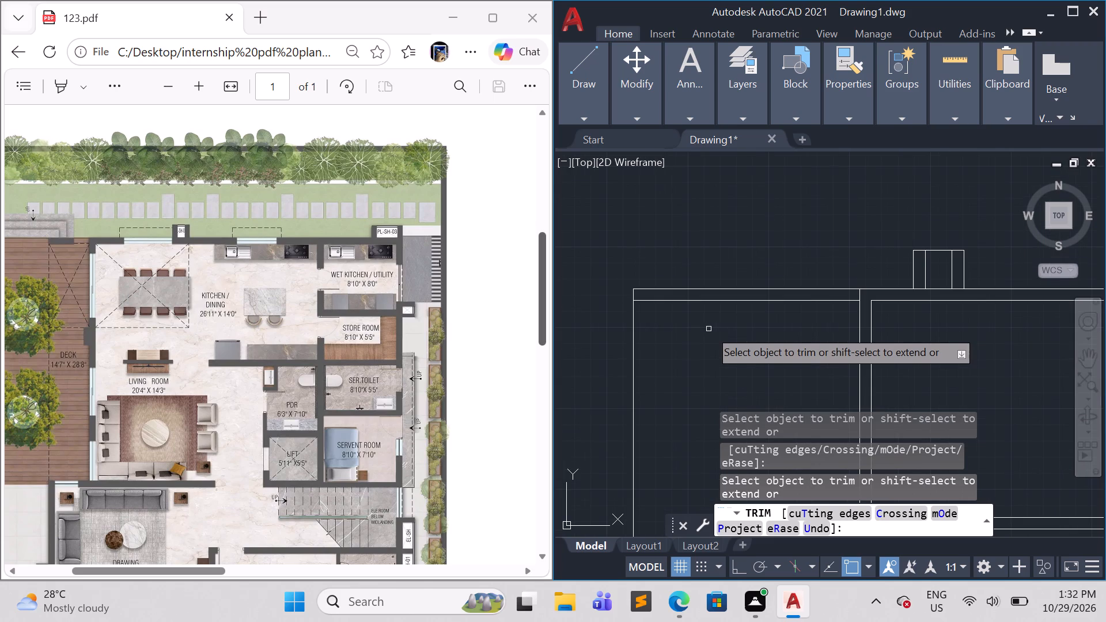
pyautogui.press('l')
pyautogui.press('Return')
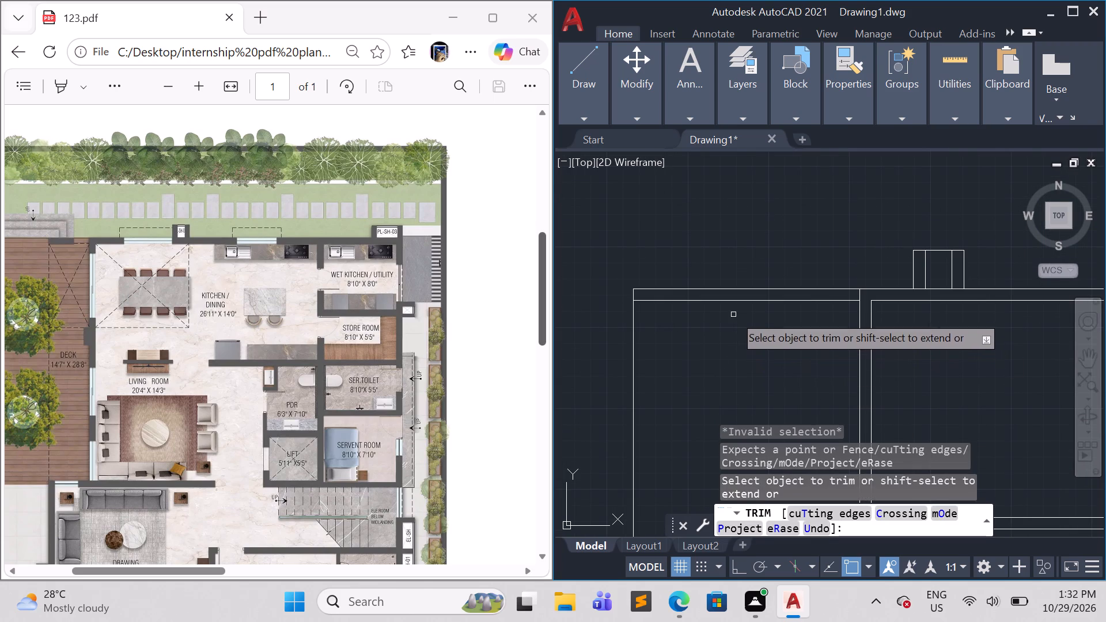
pyautogui.press('Escape')
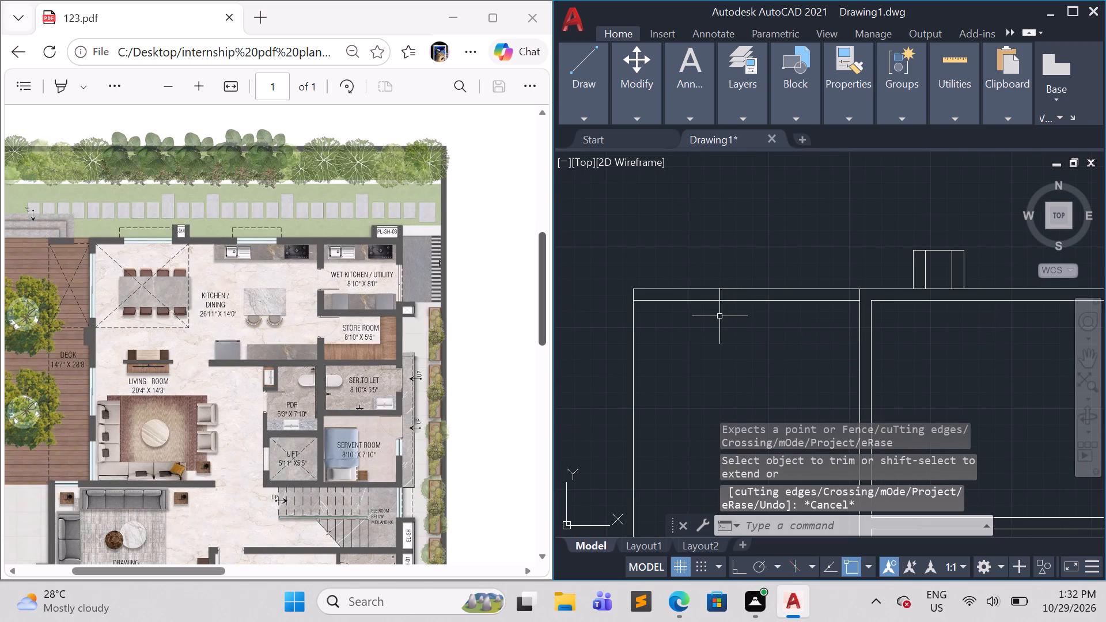
pyautogui.press('l')
pyautogui.press('Return')
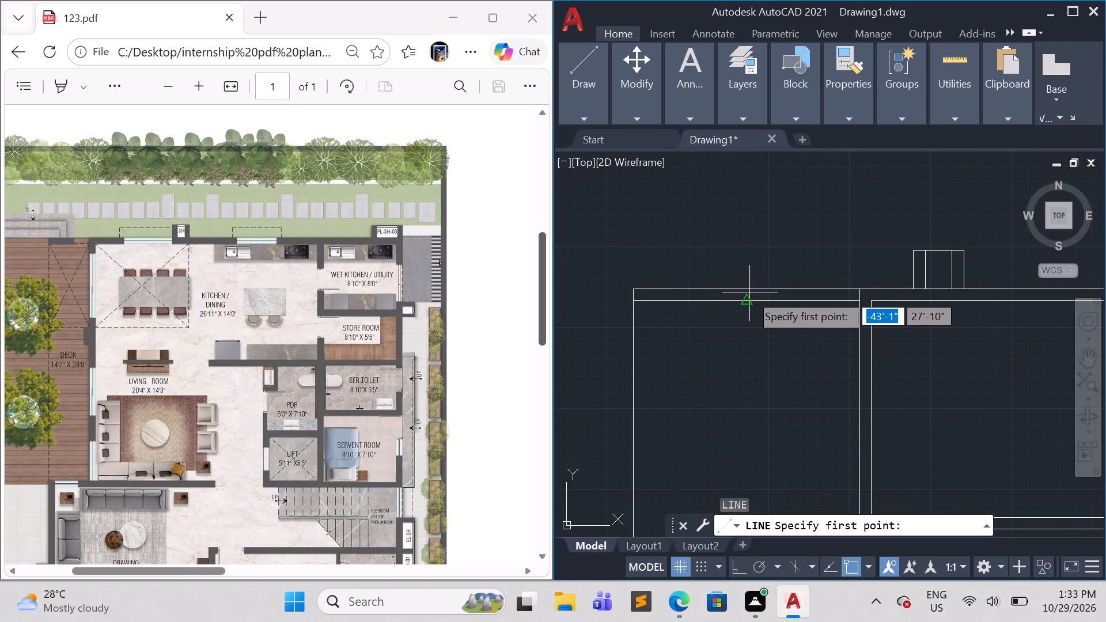
pyautogui.click(745, 299)
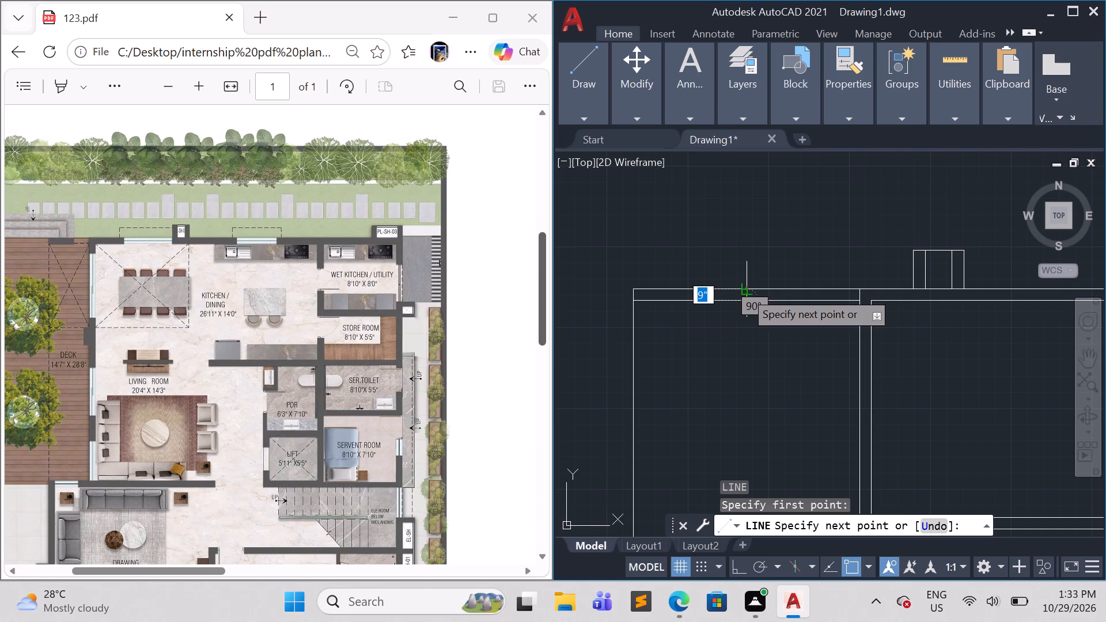
pyautogui.click(744, 292)
pyautogui.press('Escape')
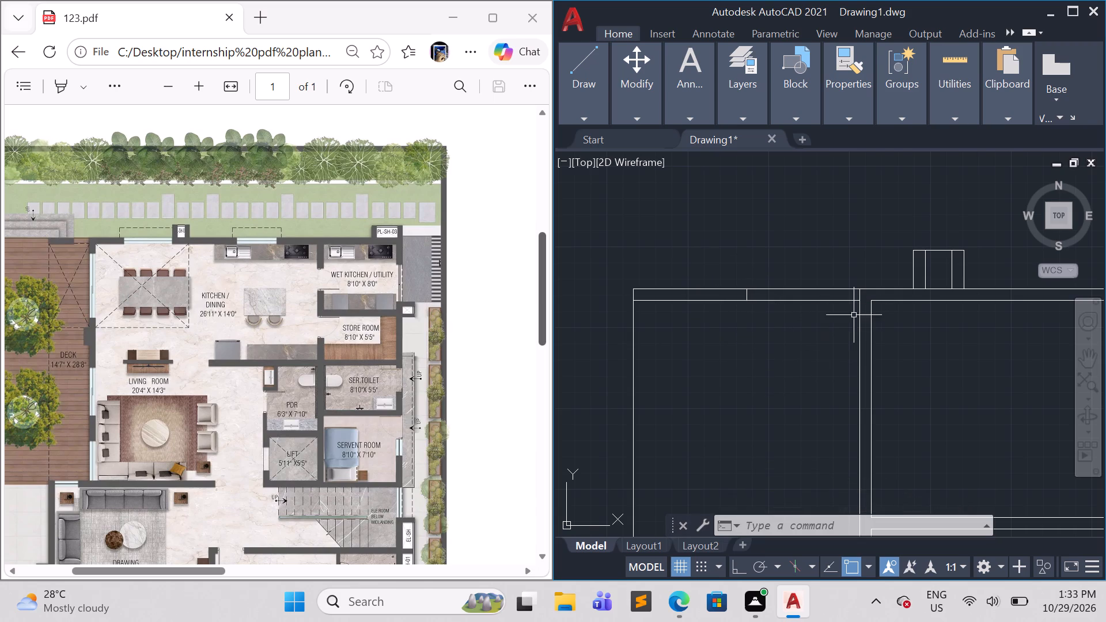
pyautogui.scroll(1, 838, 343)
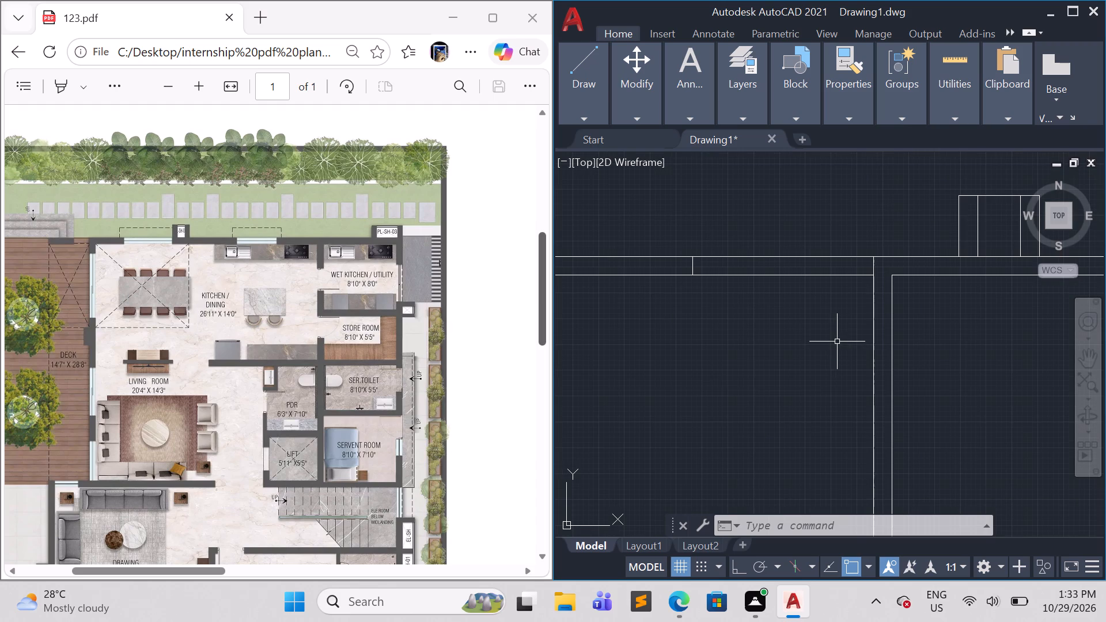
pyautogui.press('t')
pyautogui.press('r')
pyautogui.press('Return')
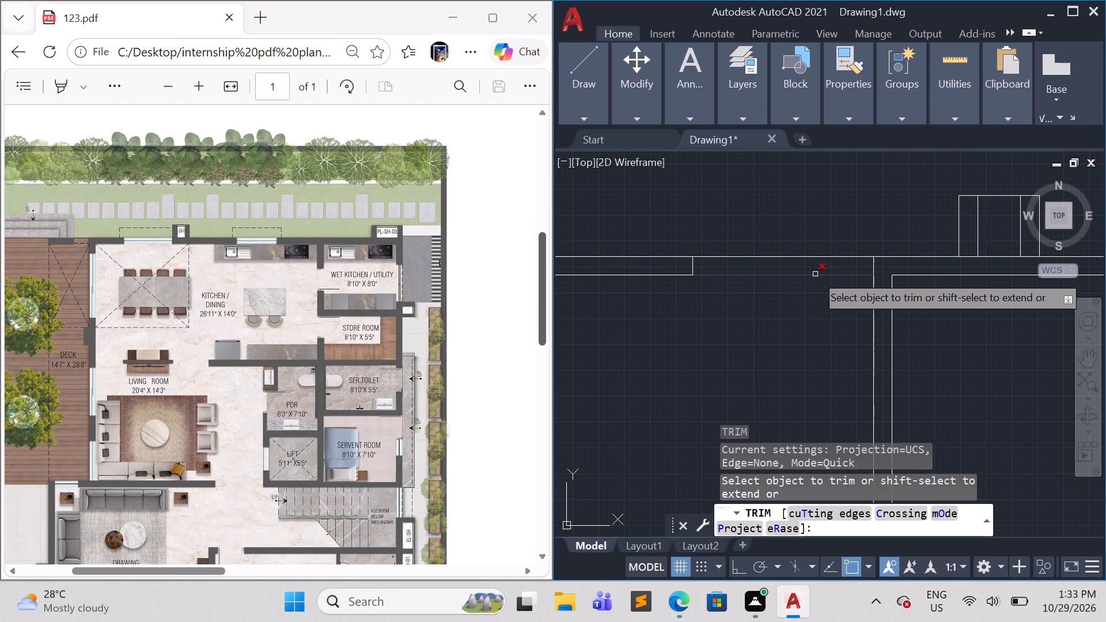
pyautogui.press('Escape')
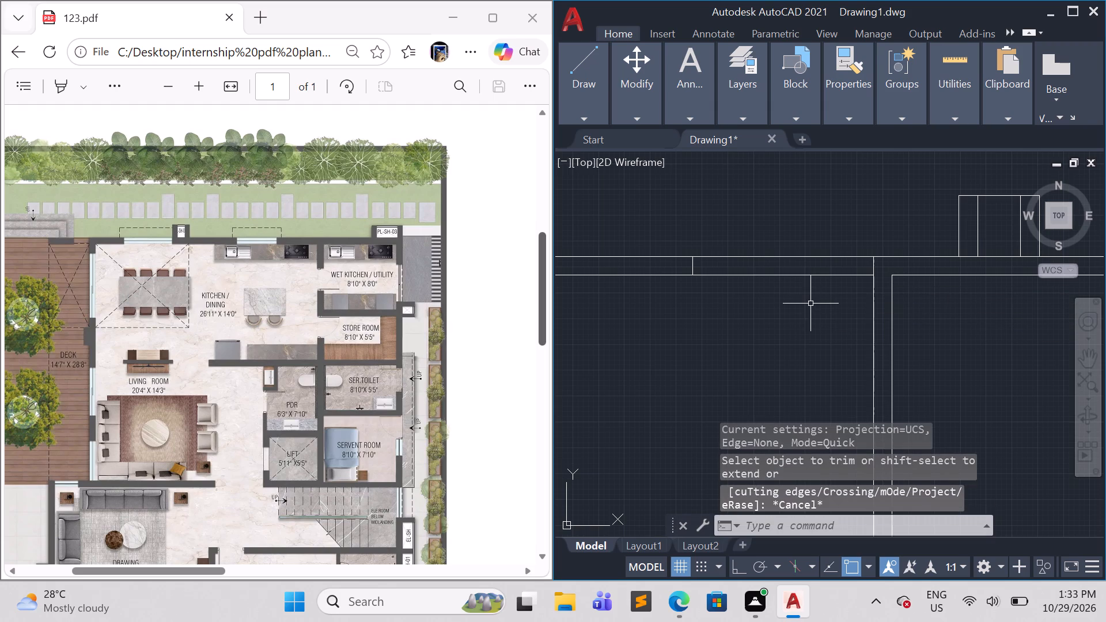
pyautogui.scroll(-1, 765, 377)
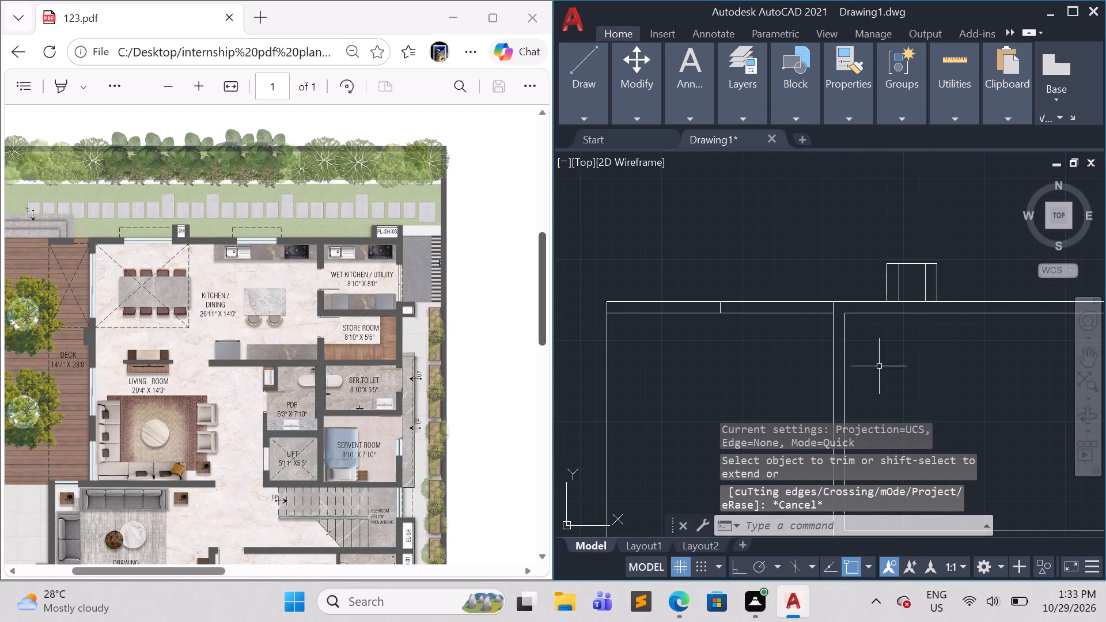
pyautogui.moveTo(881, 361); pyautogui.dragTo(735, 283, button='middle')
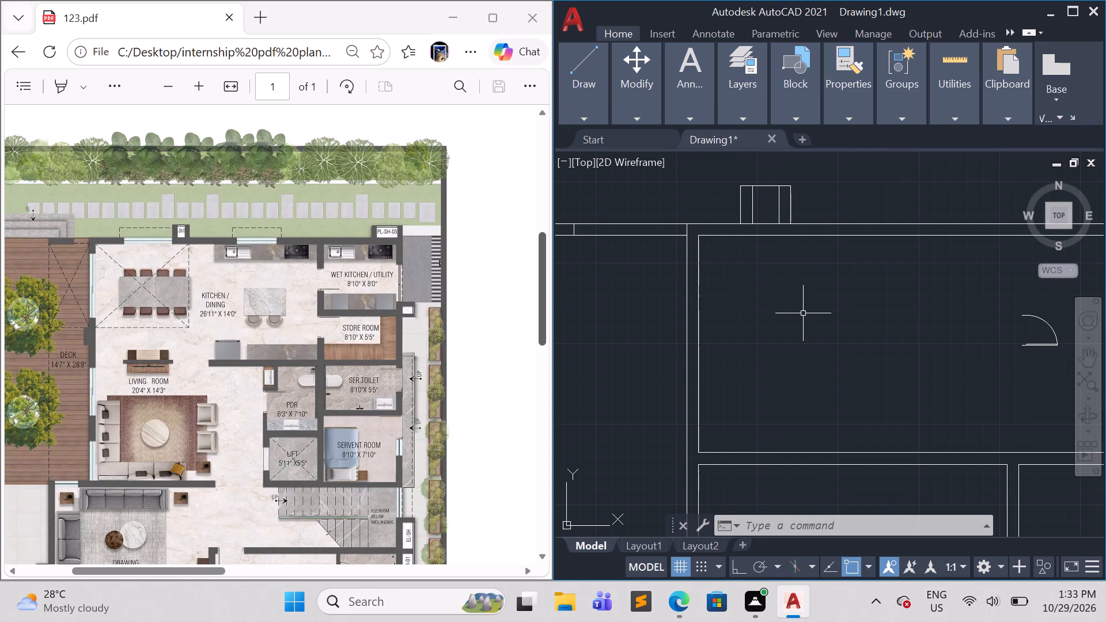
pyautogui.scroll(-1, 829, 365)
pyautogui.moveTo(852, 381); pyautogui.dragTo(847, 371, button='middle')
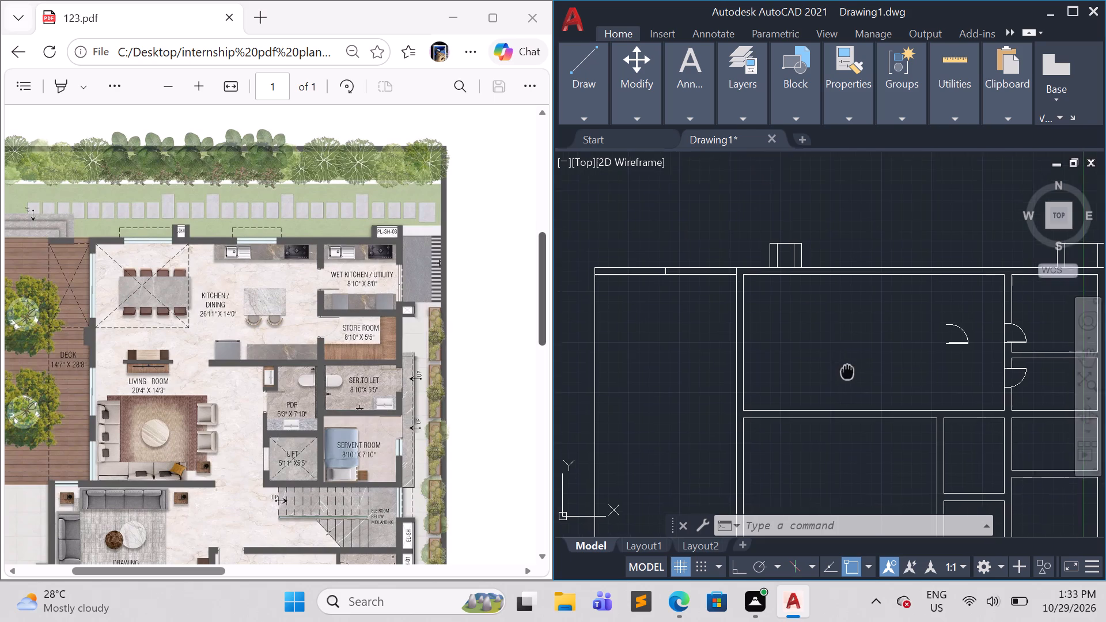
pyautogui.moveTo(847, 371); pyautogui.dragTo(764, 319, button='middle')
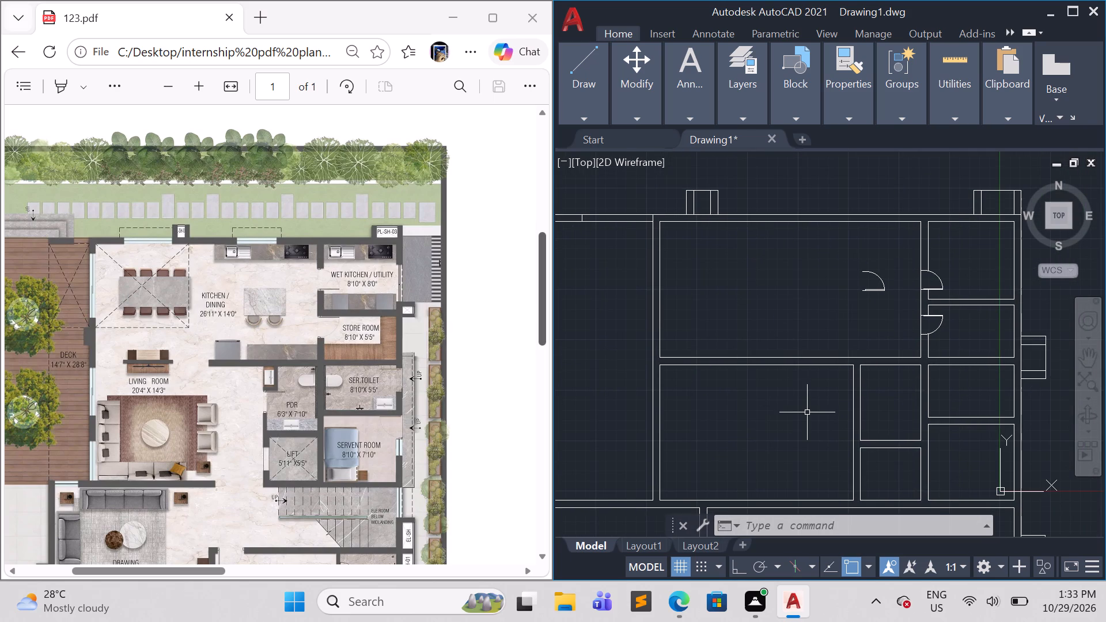
# Trim the room-side line of the deck's right wall just below the wall between kitchen/dining and living room.
pyautogui.moveTo(801, 408); pyautogui.dragTo(771, 359, button='middle')
pyautogui.scroll(1, 759, 355)
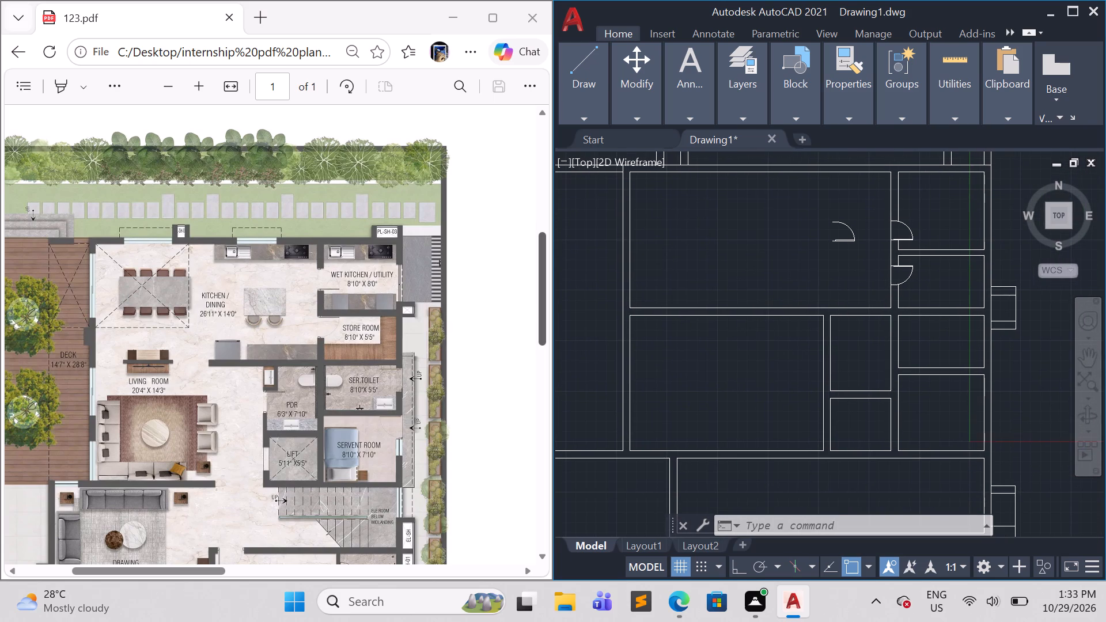
pyautogui.scroll(-1, 758, 357)
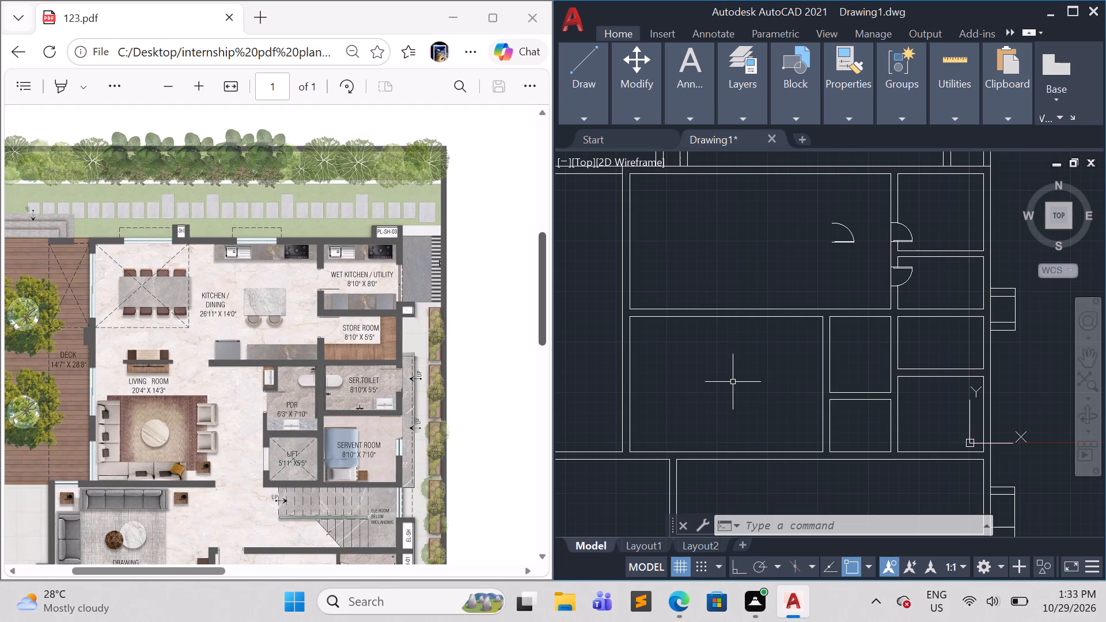
pyautogui.press('r')
pyautogui.press('BackSpace')
pyautogui.press('BackSpace')
pyautogui.press('BackSpace')
pyautogui.write('tr')
pyautogui.press('Return')
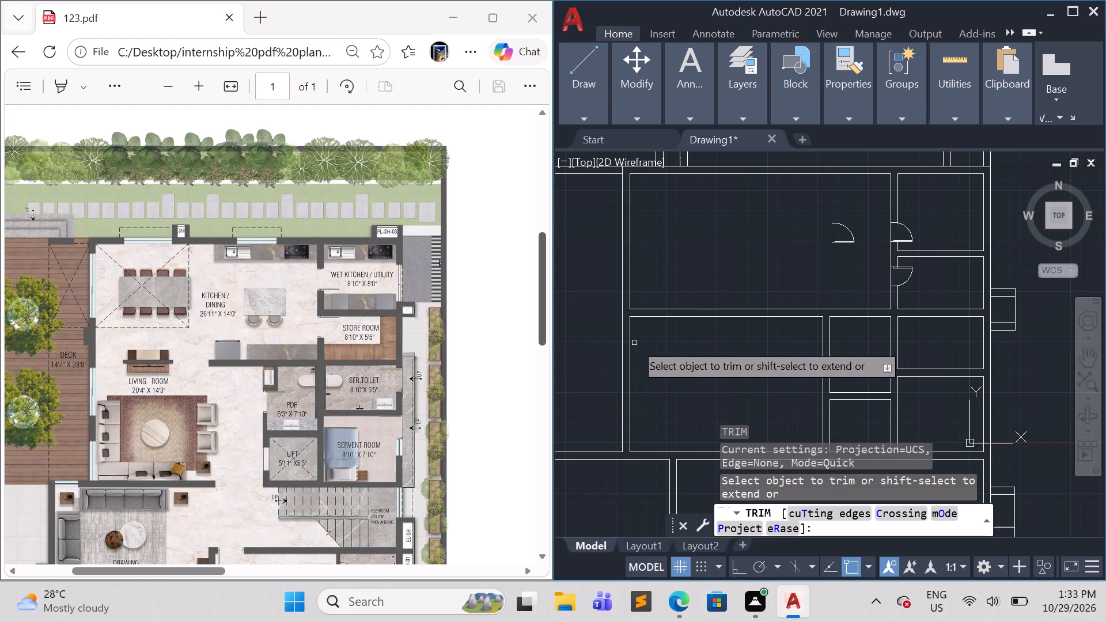
pyautogui.keyDown('shift'); pyautogui.click(628, 326); pyautogui.keyUp('shift')
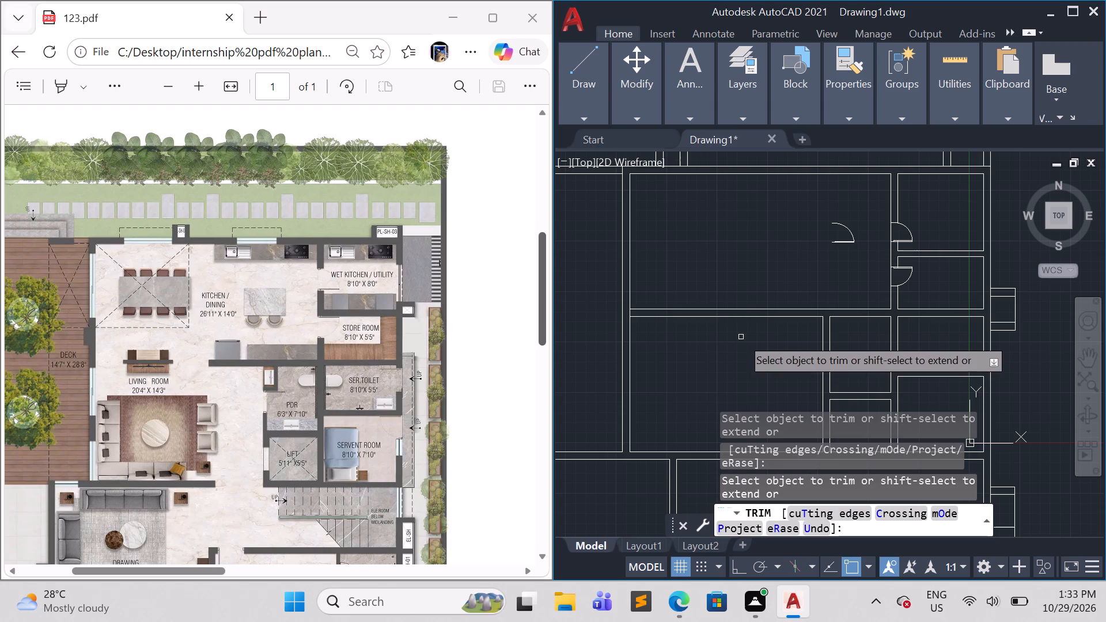
# Draw a 9" vertical line across the wall between kitchen/dining and living room, partway between the deck wall and PDR.
pyautogui.scroll(1, 725, 346)
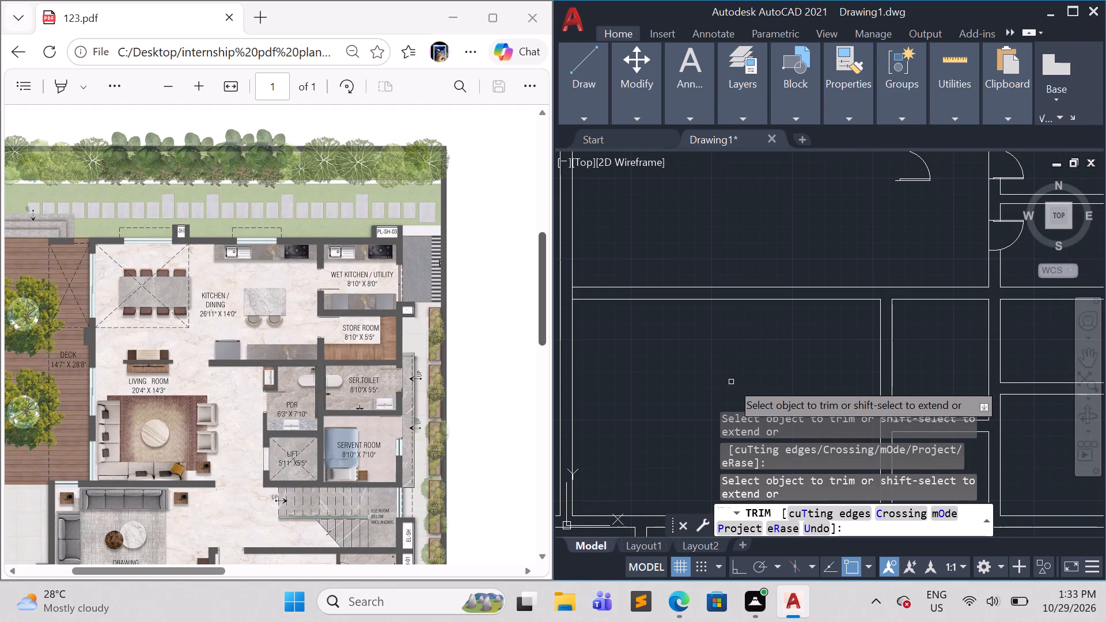
pyautogui.press('l')
pyautogui.press('Return')
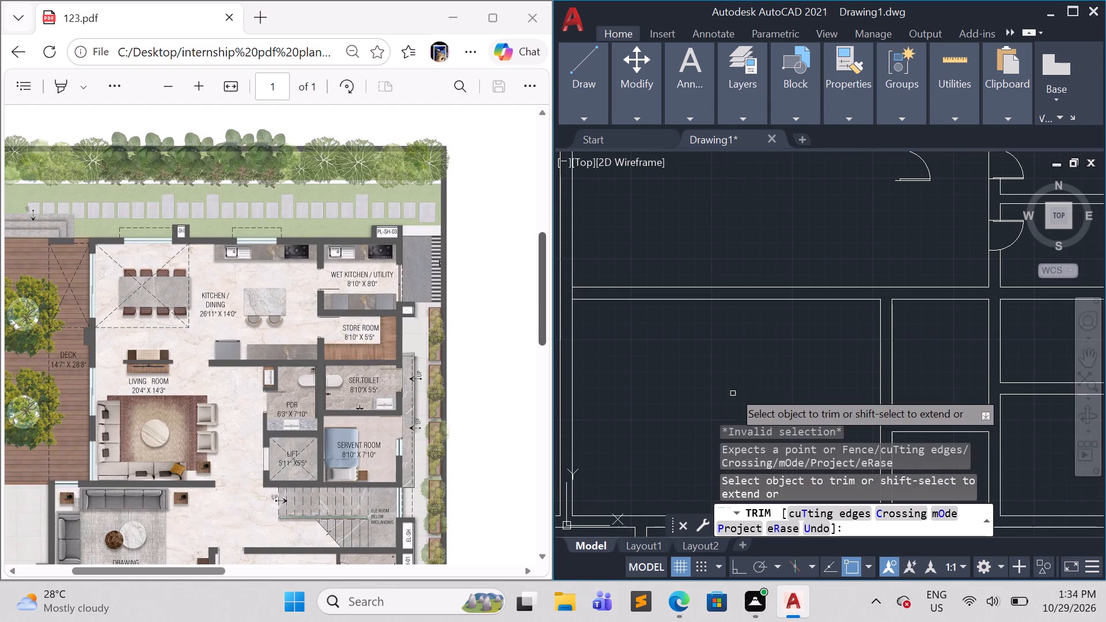
pyautogui.press('Escape')
pyautogui.press('l')
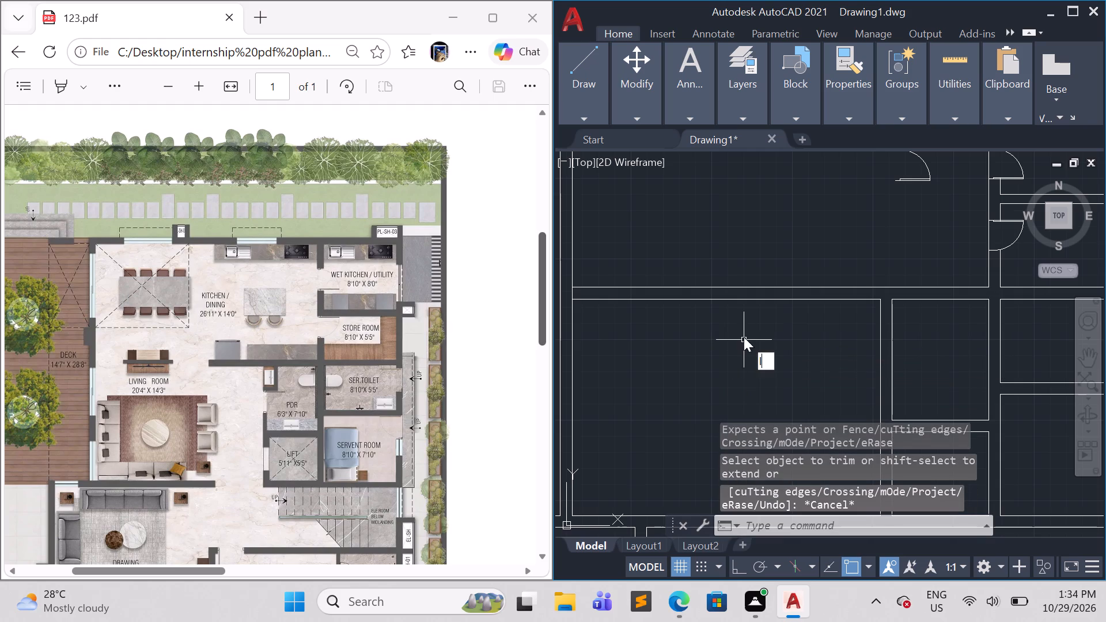
pyautogui.press('Return')
pyautogui.click(757, 288)
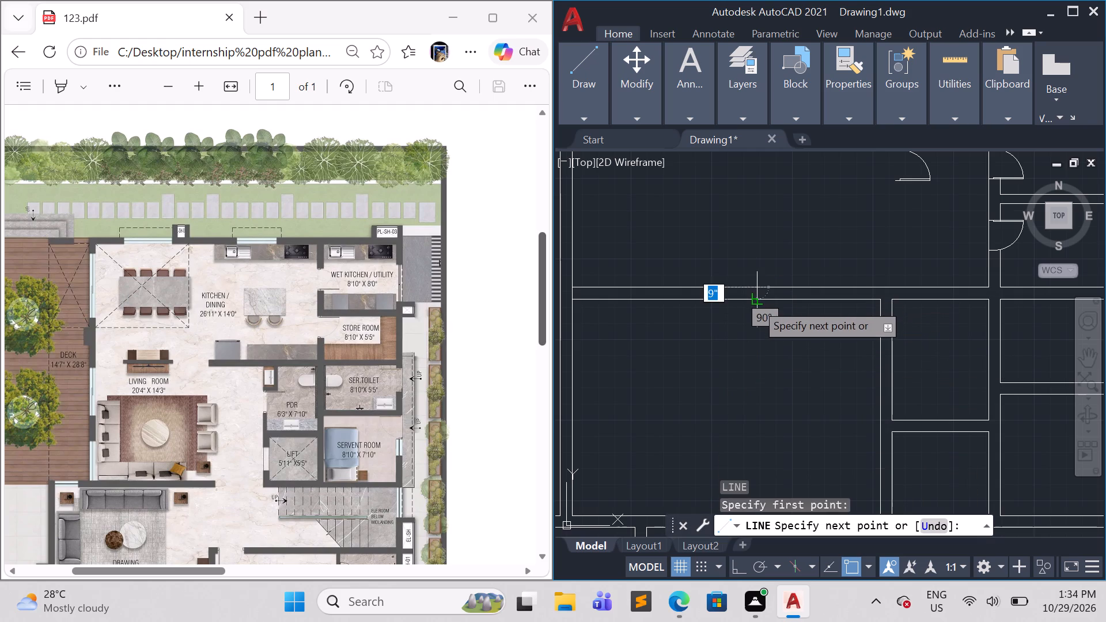
pyautogui.click(755, 302)
pyautogui.press('Escape')
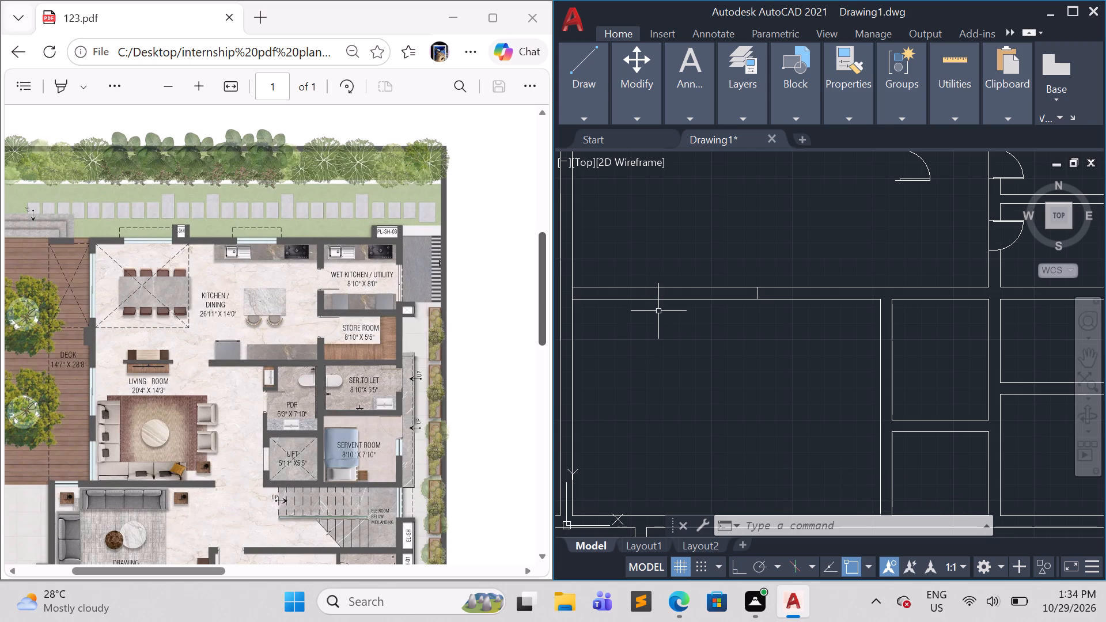
# Trim both wall lines between kitchen/dining and living room from the new 9" cross line back to the deck wall.
pyautogui.press('t')
pyautogui.press('r')
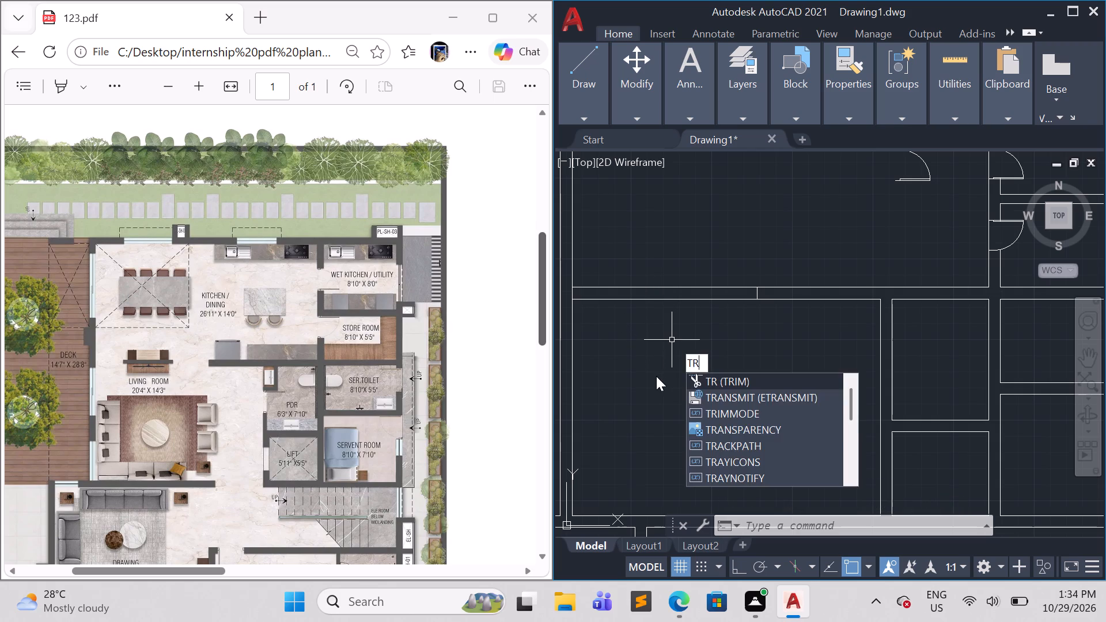
pyautogui.press('Return')
pyautogui.click(662, 299)
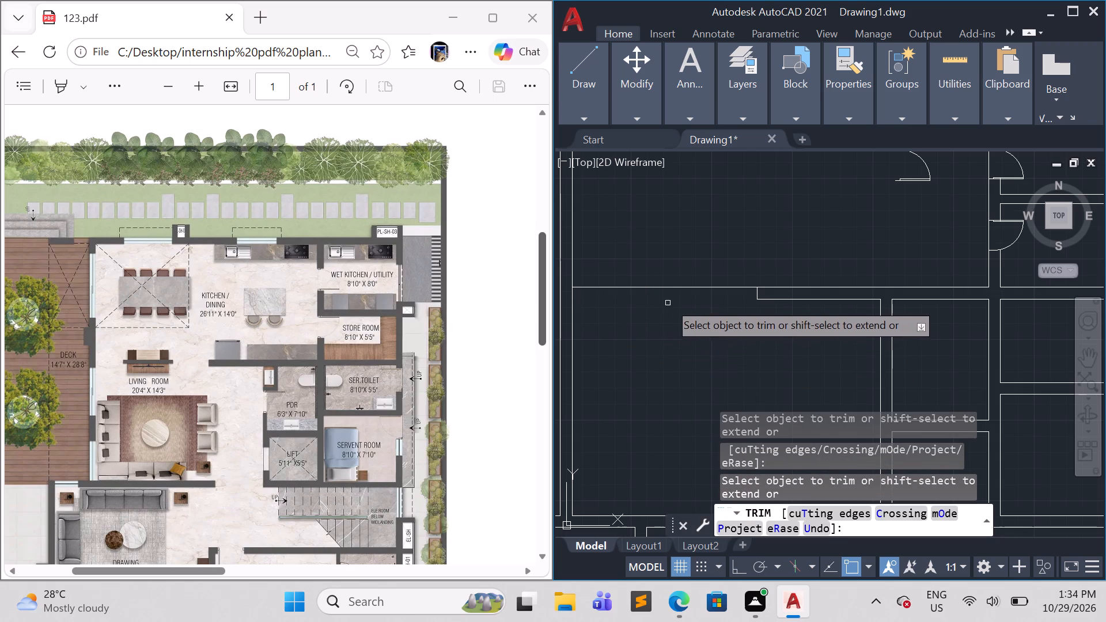
pyautogui.press('Escape')
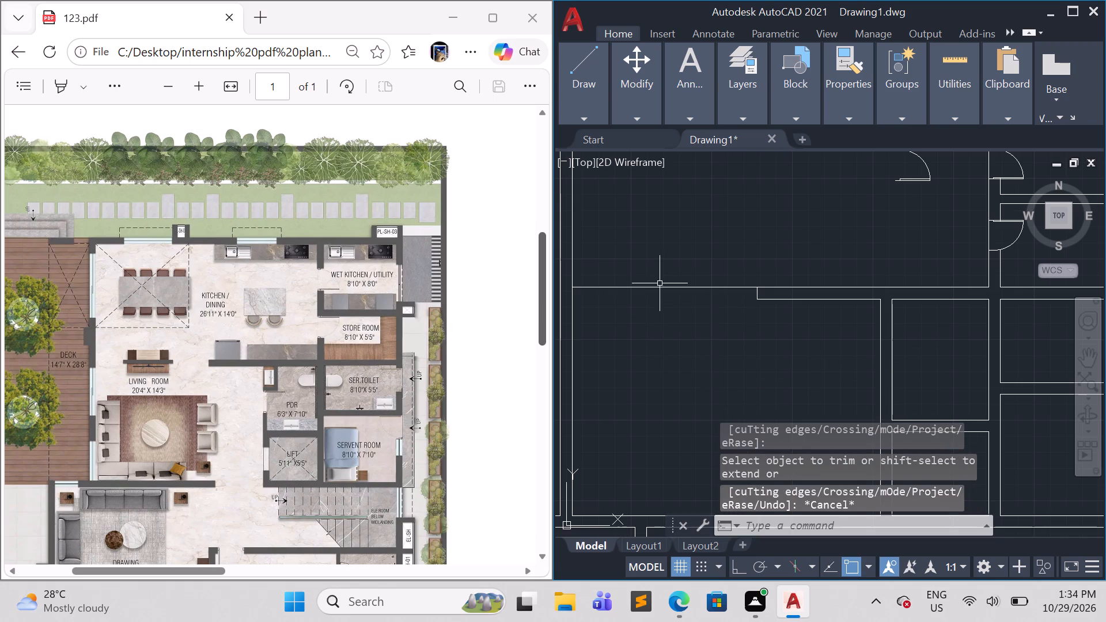
pyautogui.press('space')
pyautogui.click(660, 344)
pyautogui.click(660, 240)
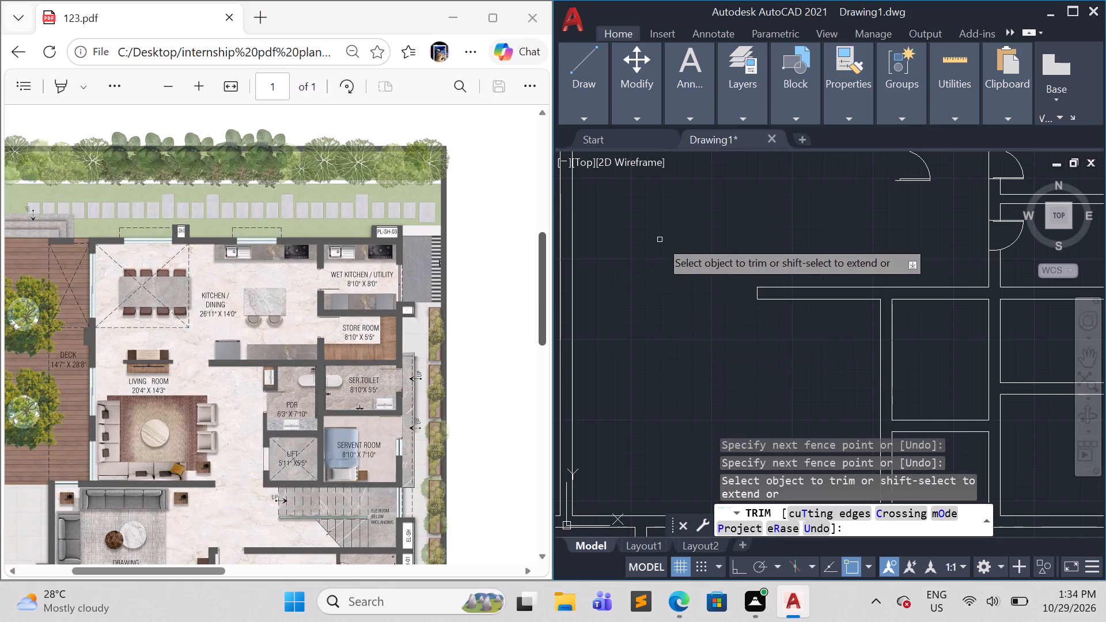
pyautogui.press('Escape')
pyautogui.press('Escape')
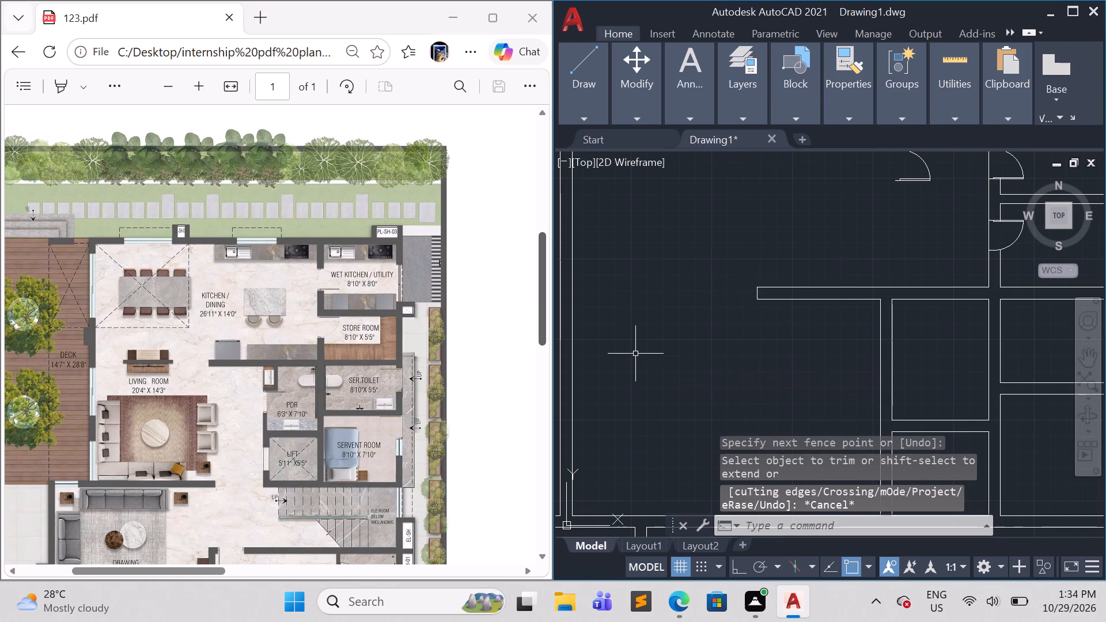
# With Ortho on, draw a rectangle about 5'-2" long and 6" deep in the opening, aligned with the remaining wall's upper line.
pyautogui.press('l')
pyautogui.press('Return')
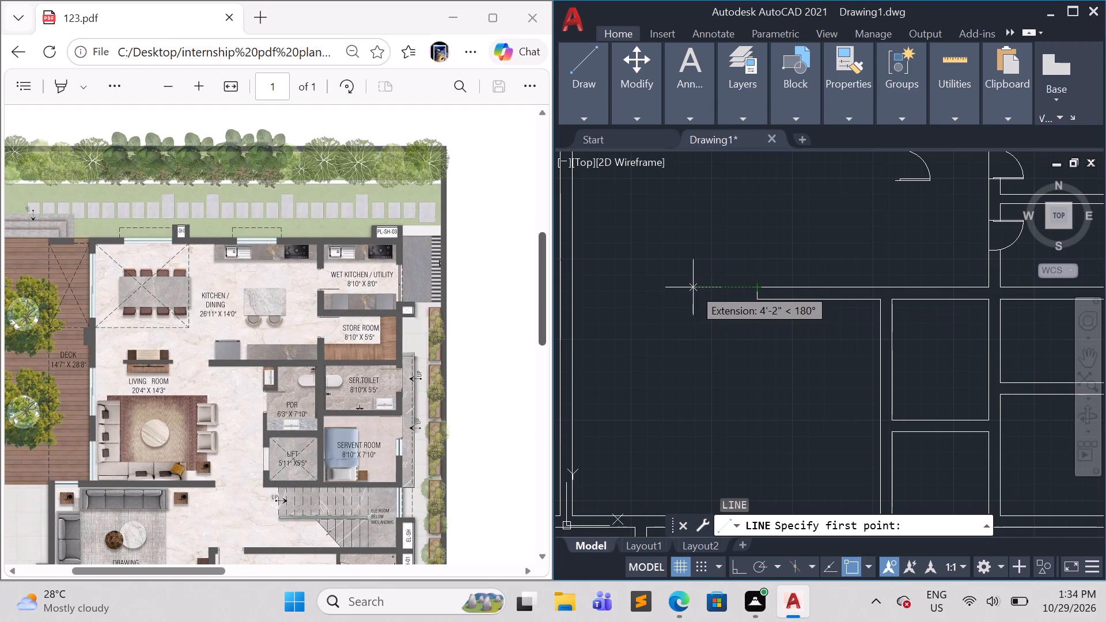
pyautogui.click(710, 286)
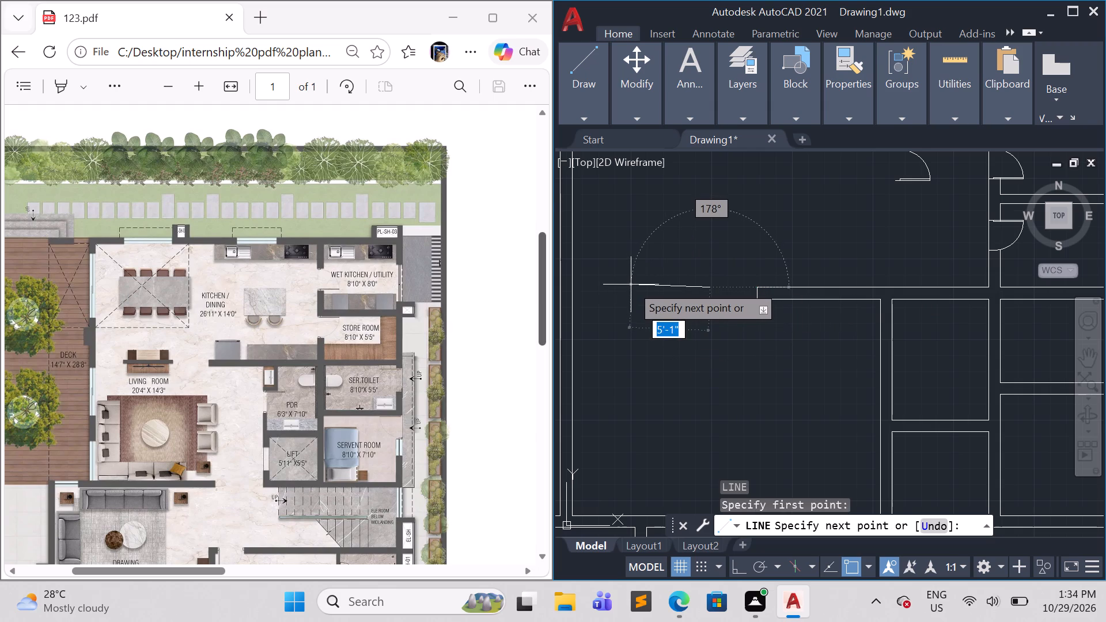
pyautogui.press('F8')
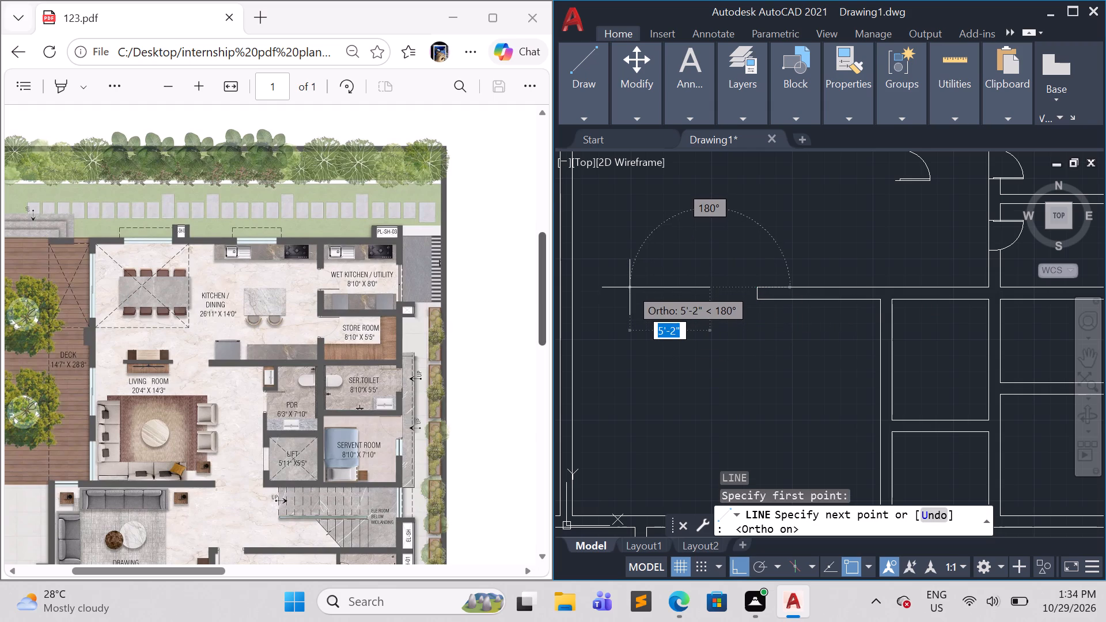
pyautogui.click(630, 287)
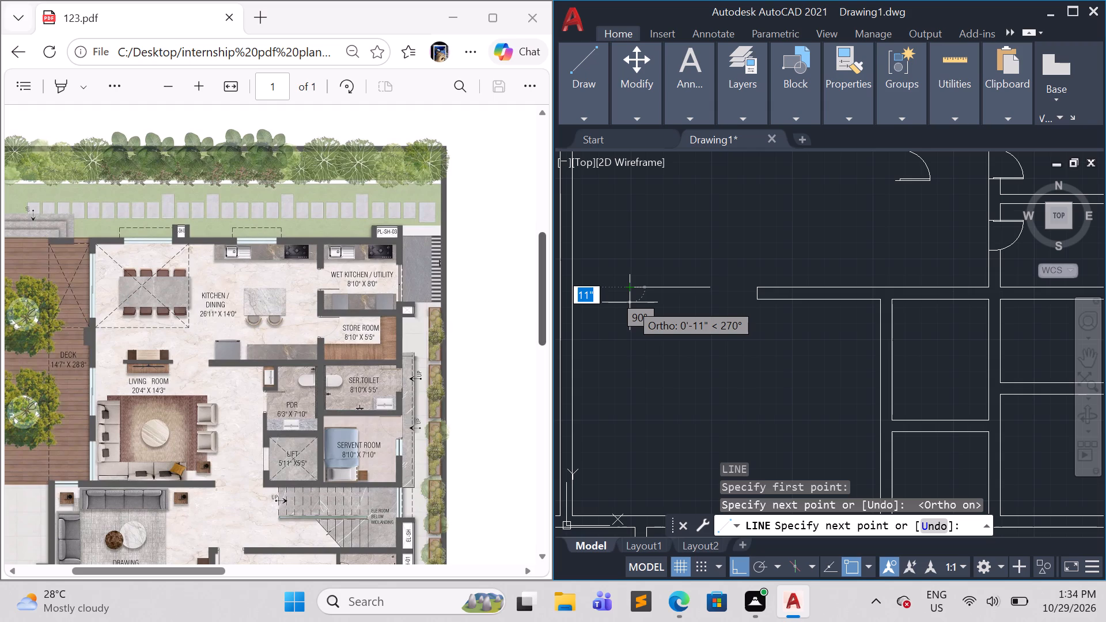
pyautogui.press('6')
pyautogui.hotkey('shift', '"')
pyautogui.press('Return')
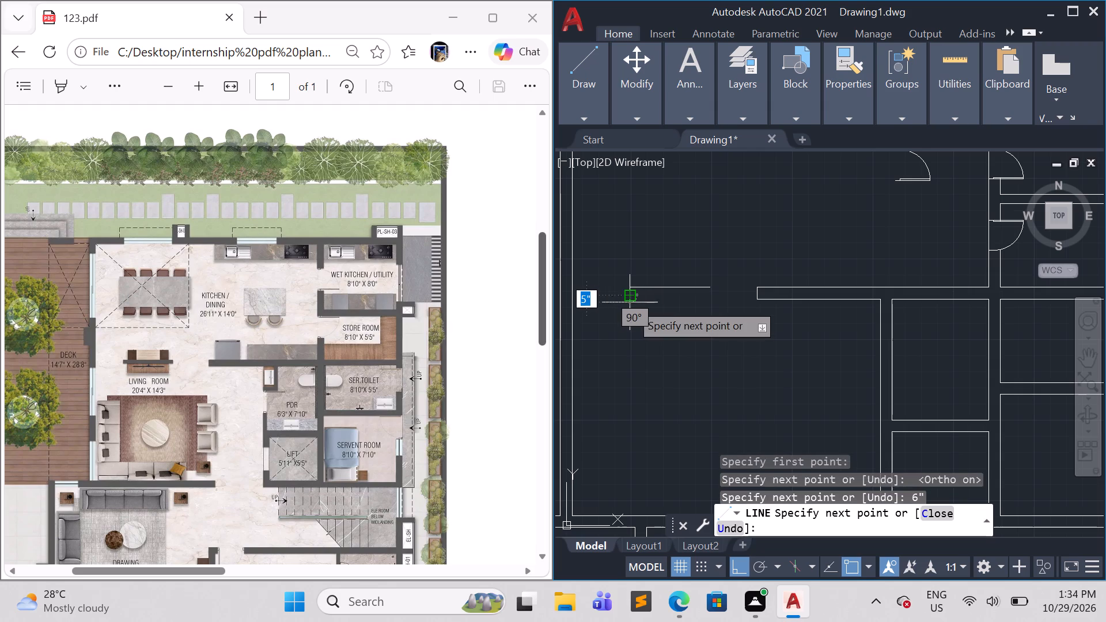
pyautogui.click(710, 297)
pyautogui.click(708, 287)
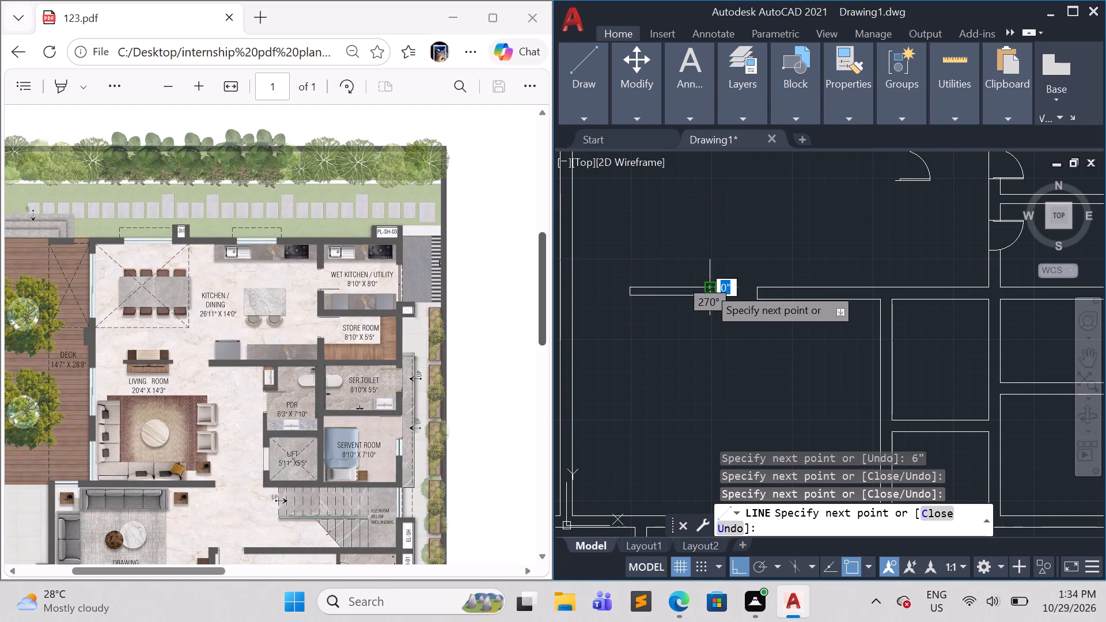
pyautogui.press('Escape')
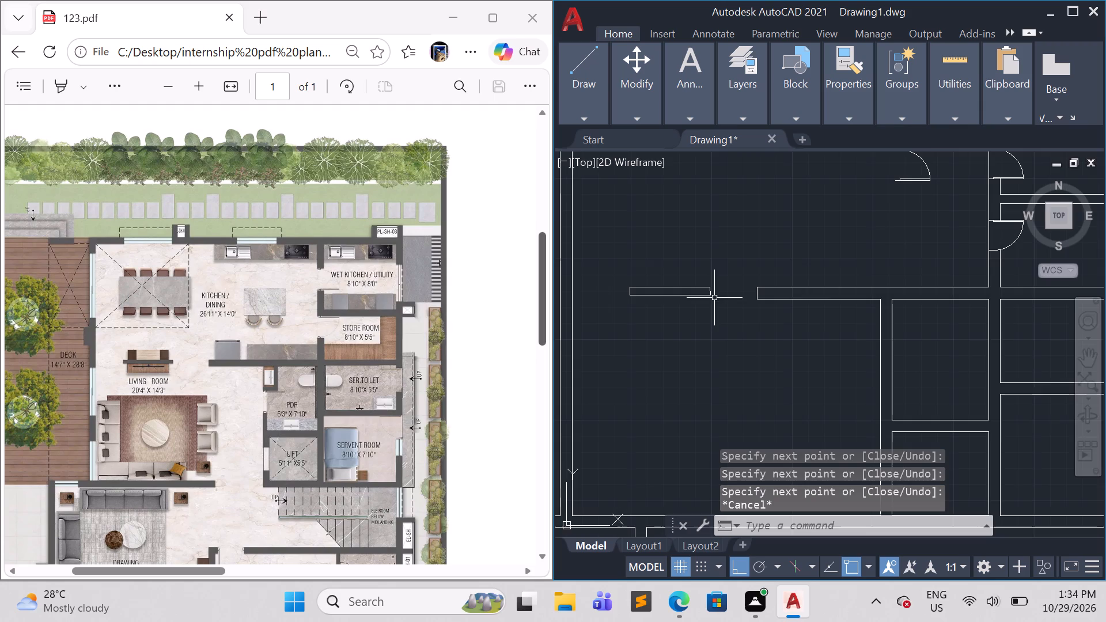
# Erase the slanted line closing the thin rectangle's right end.
pyautogui.scroll(3, 714, 298)
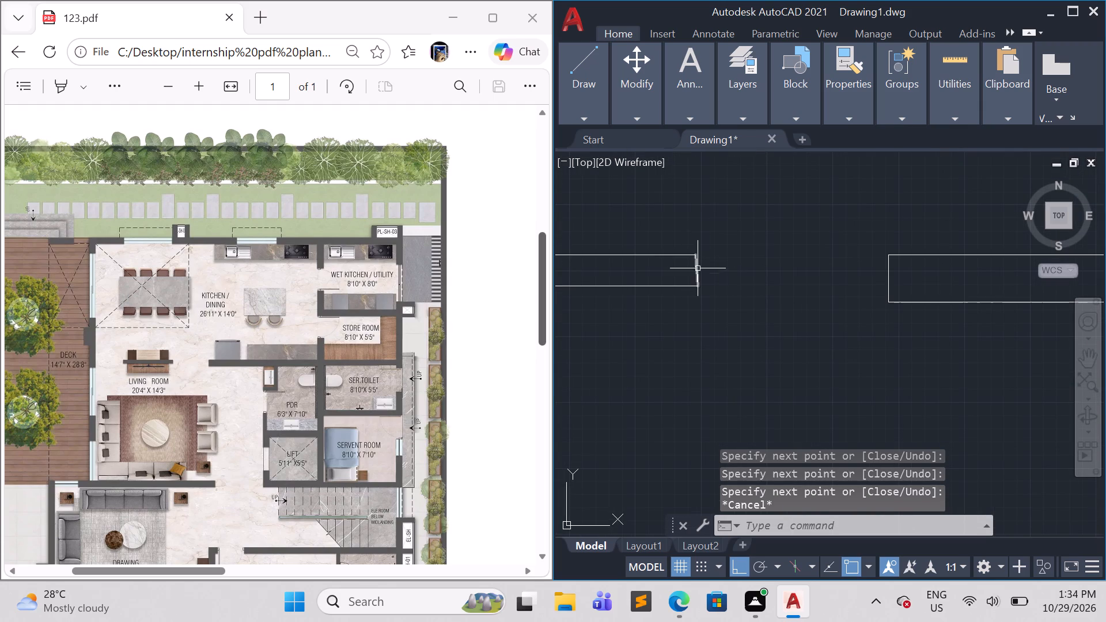
pyautogui.click(698, 271)
pyautogui.press('e')
pyautogui.press('Return')
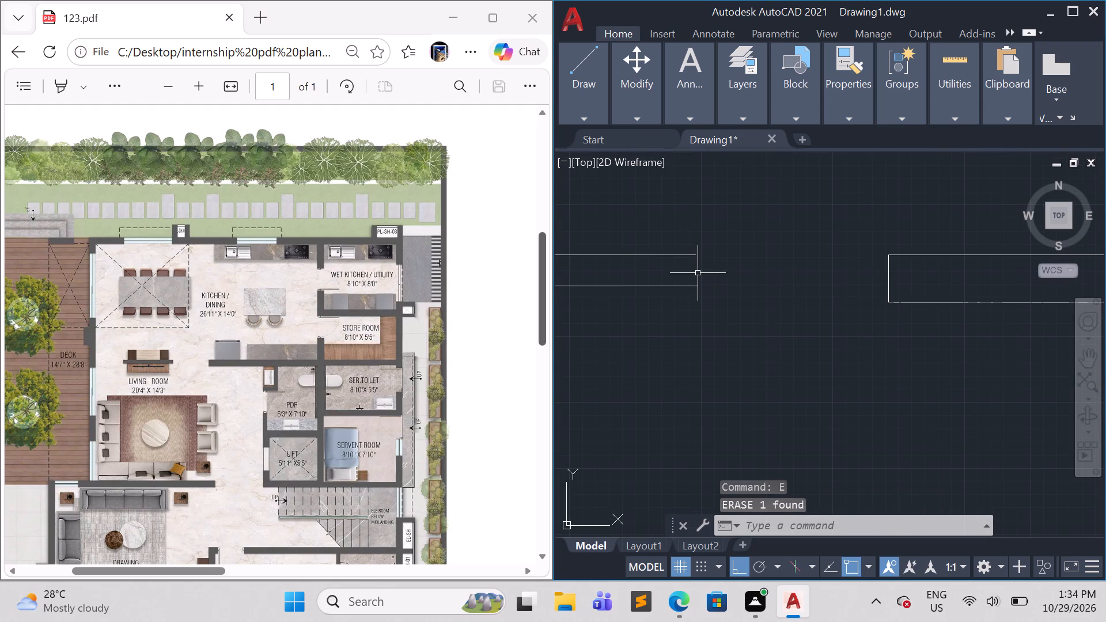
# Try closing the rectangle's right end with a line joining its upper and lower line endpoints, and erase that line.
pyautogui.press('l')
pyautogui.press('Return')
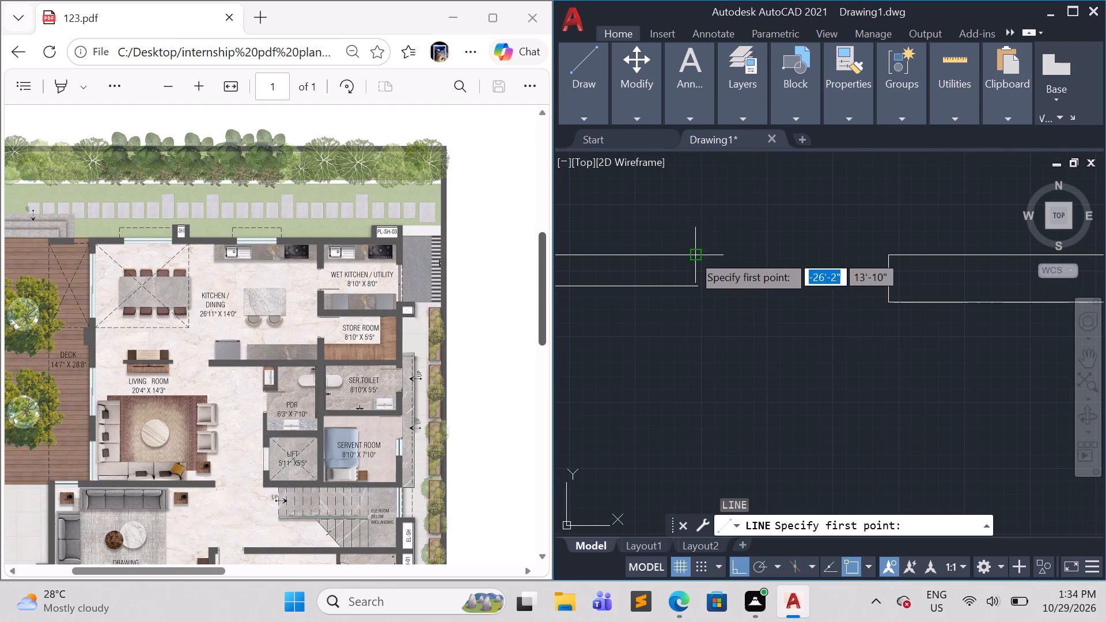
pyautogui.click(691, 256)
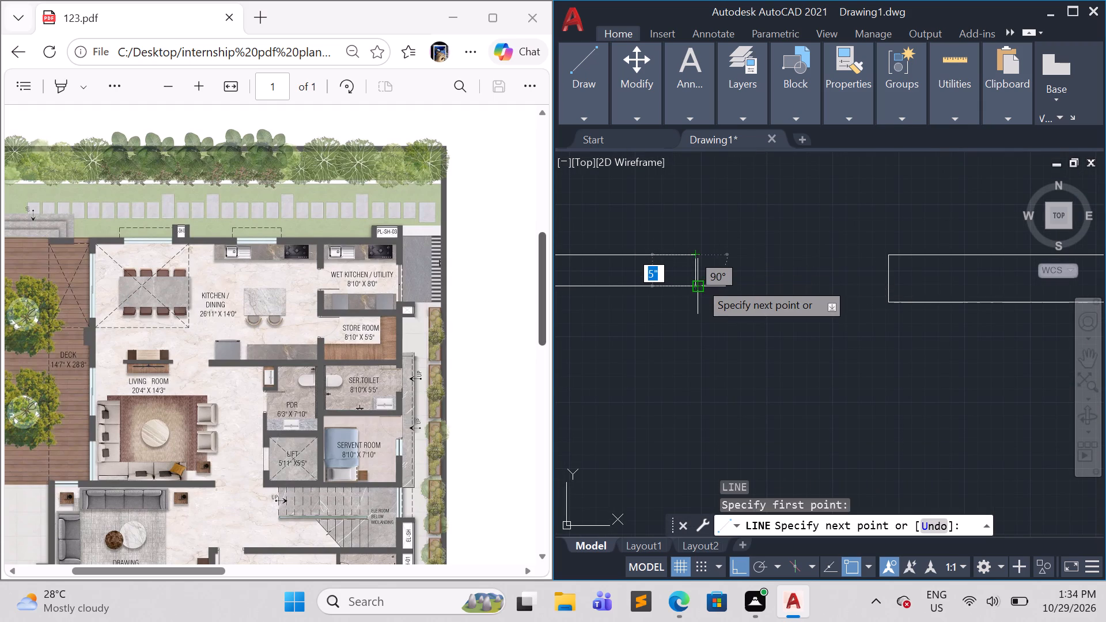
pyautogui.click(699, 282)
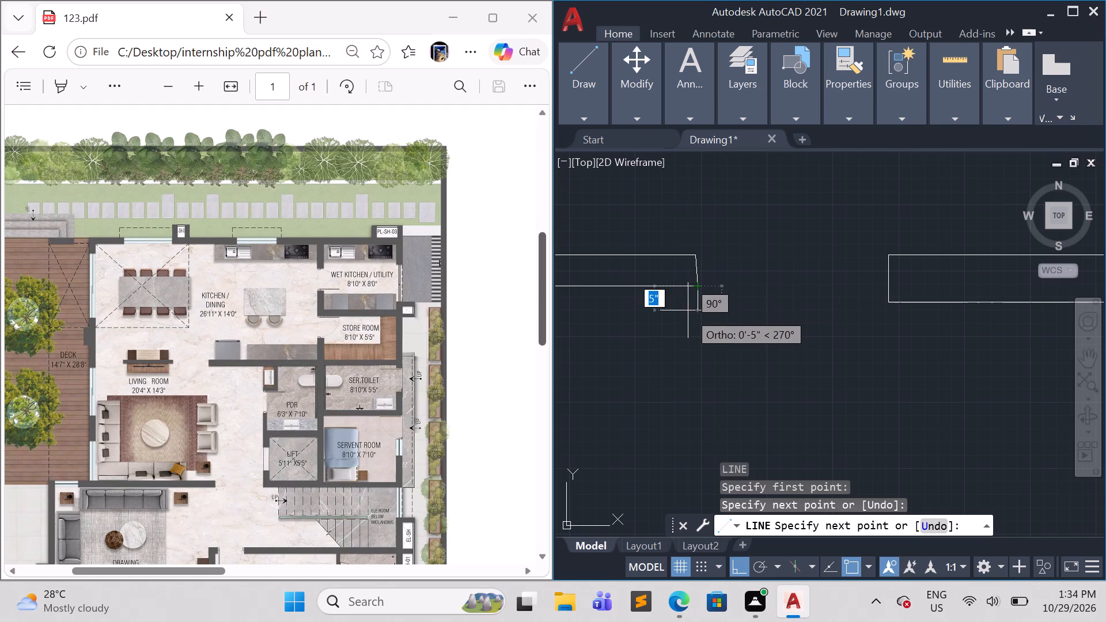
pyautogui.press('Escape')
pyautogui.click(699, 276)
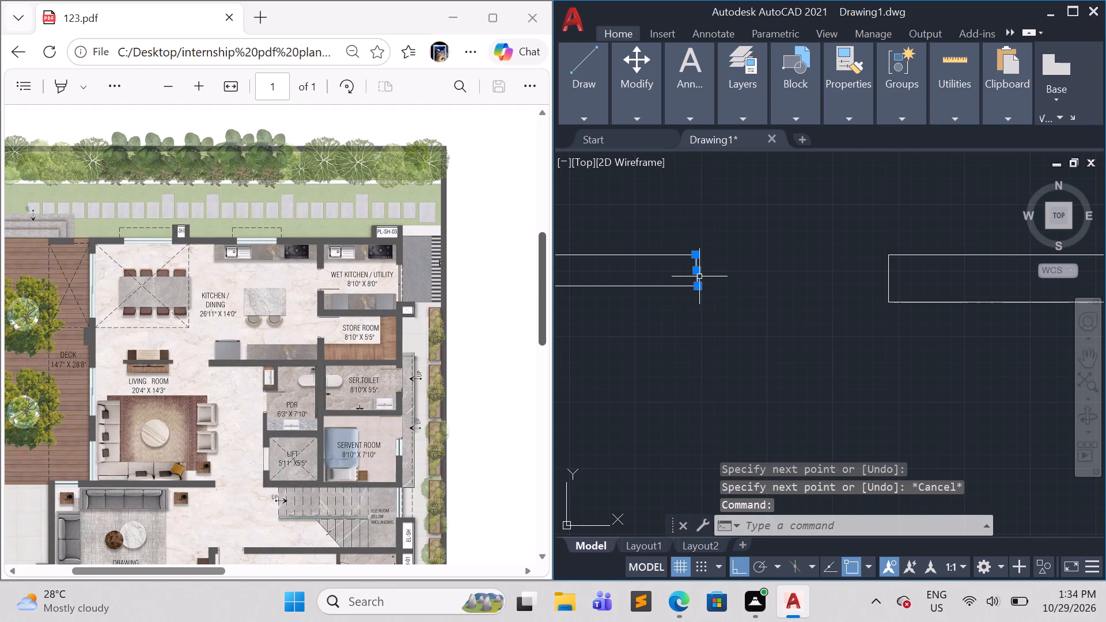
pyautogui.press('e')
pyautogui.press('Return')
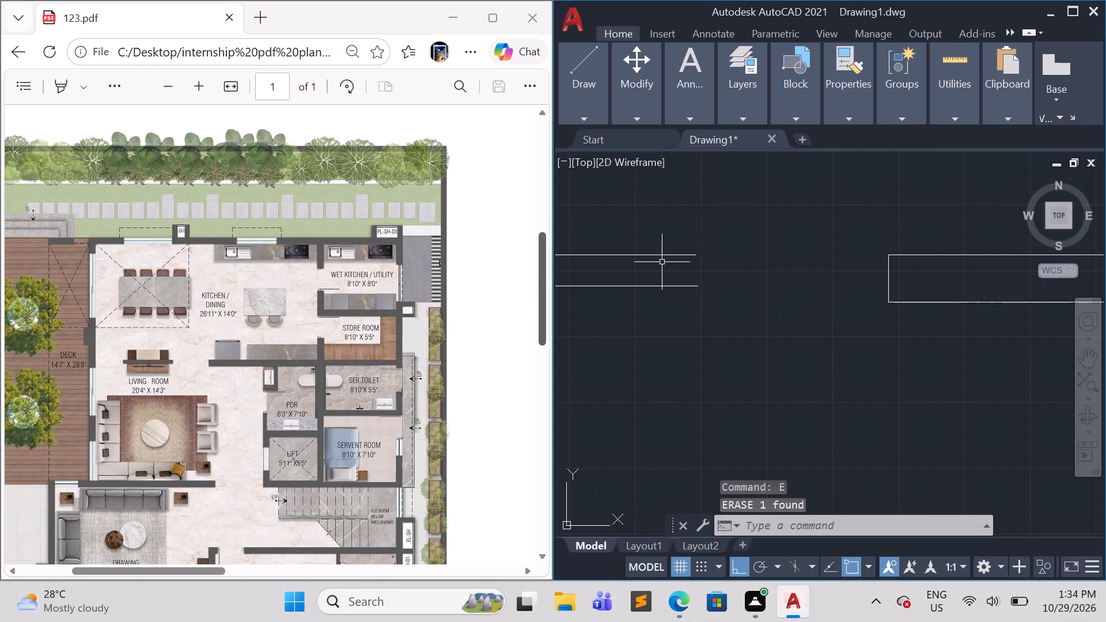
# Draw a vertical line from the right endpoint of the rectangle's upper line down past its lower line.
pyautogui.press('l')
pyautogui.press('Return')
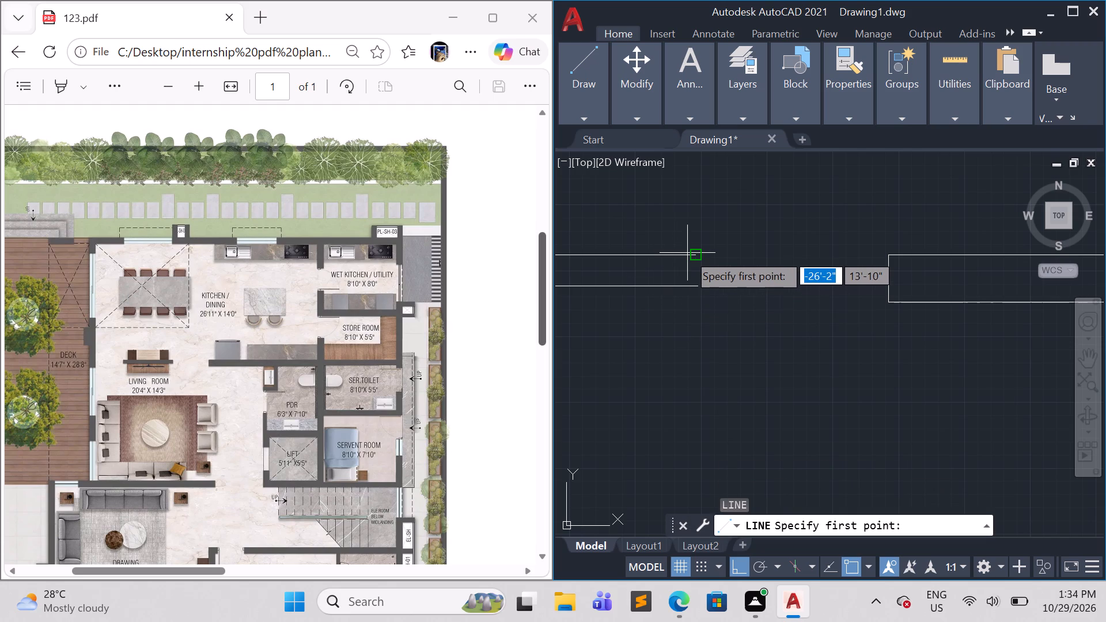
pyautogui.click(689, 256)
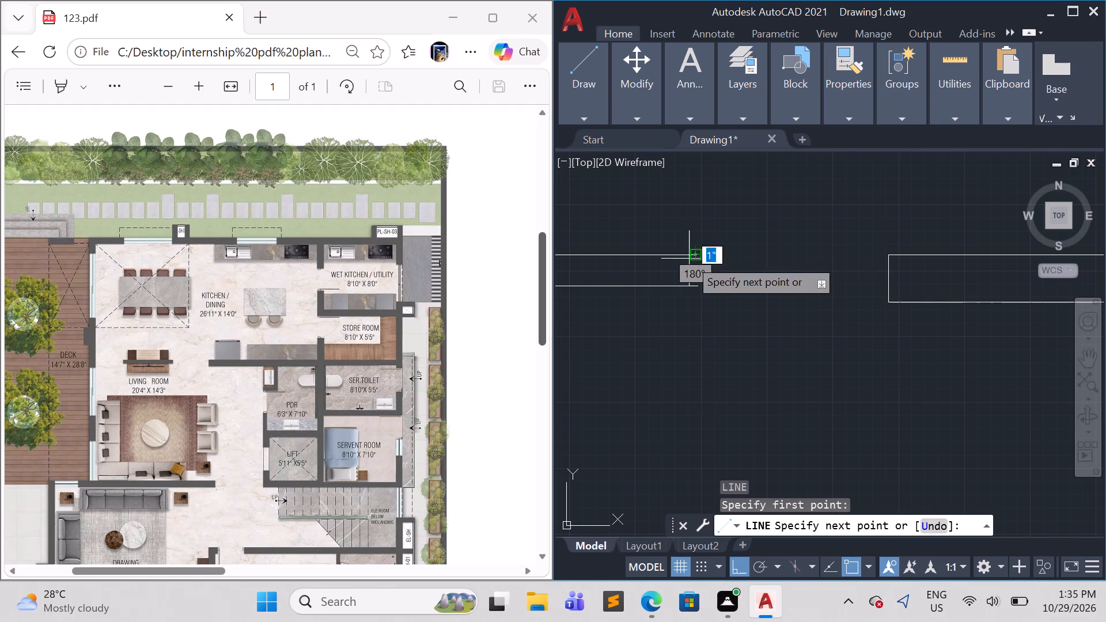
pyautogui.click(676, 306)
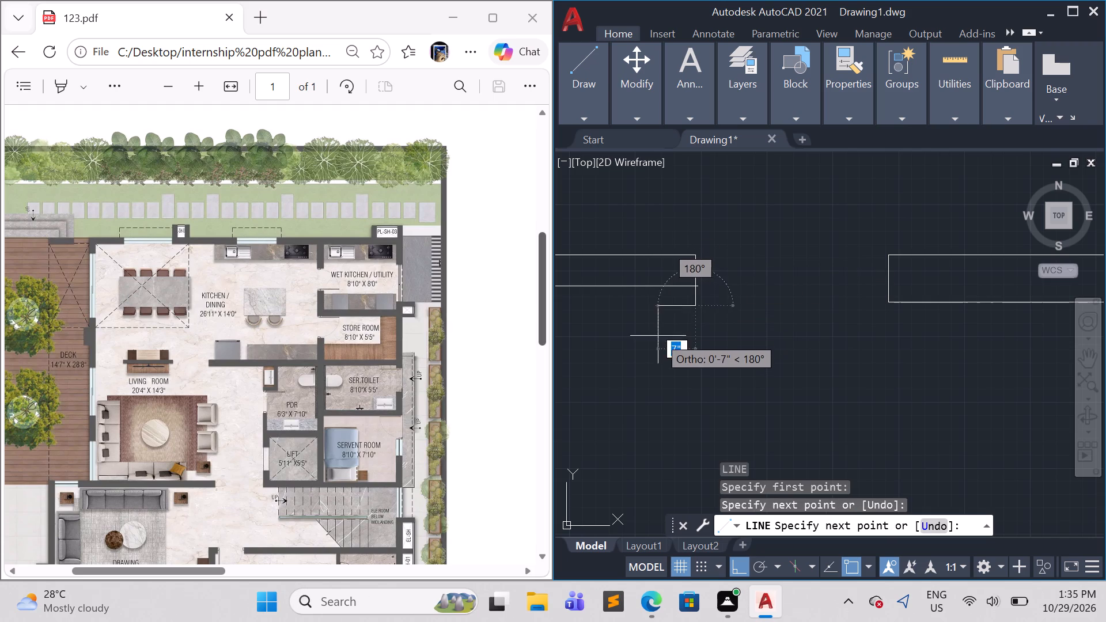
pyautogui.press('Escape')
# Trim the overhangs of the vertical line and the lower line at the rectangle's lower right corner.
pyautogui.write('tr')
pyautogui.press('Return')
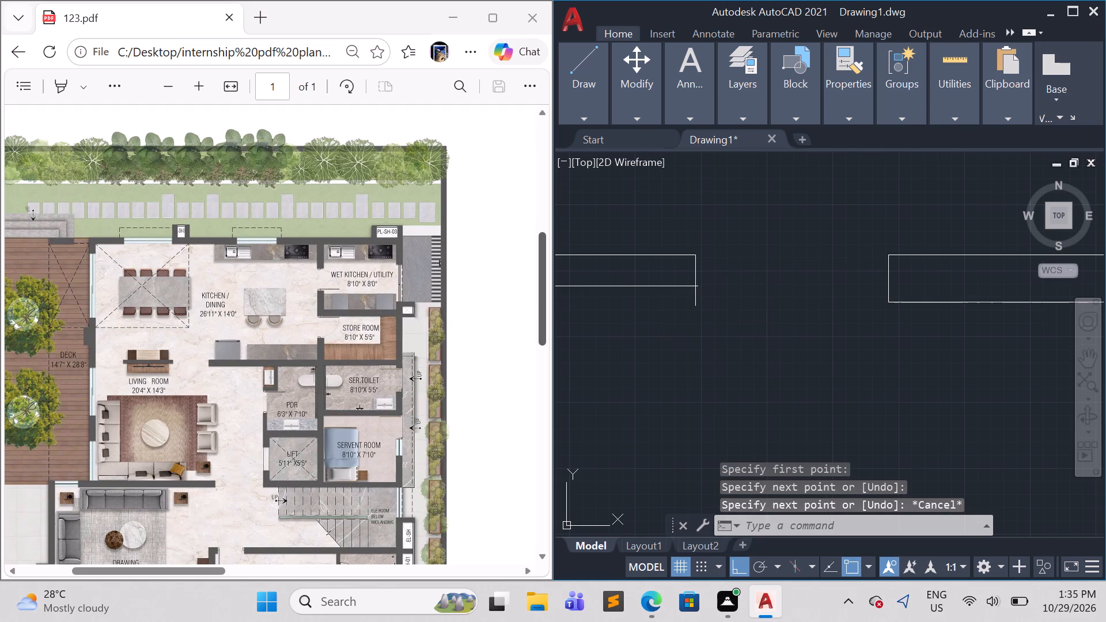
pyautogui.moveTo(665, 316); pyautogui.dragTo(737, 273)
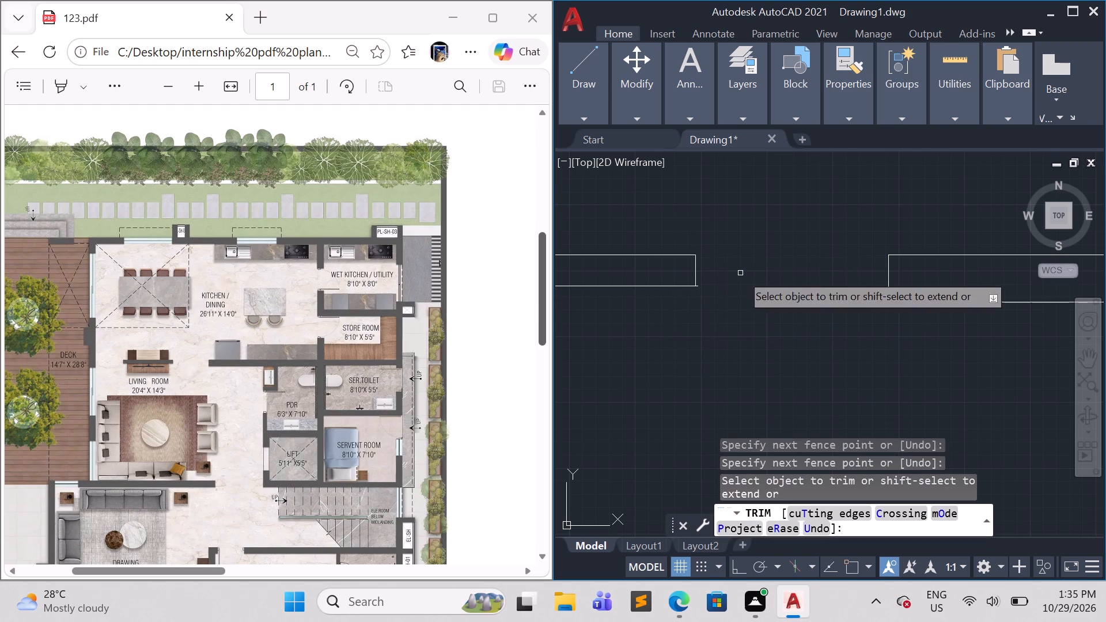
pyautogui.scroll(5, 703, 295)
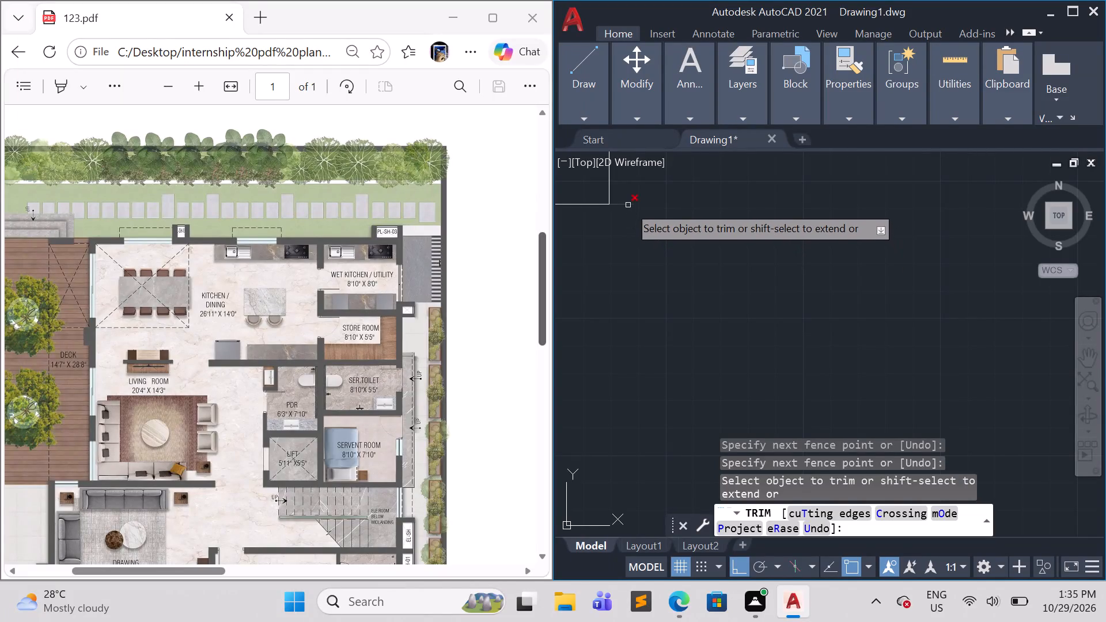
pyautogui.click(628, 205)
pyautogui.press('Escape')
pyautogui.scroll(-5, 696, 321)
pyautogui.scroll(-2, 766, 341)
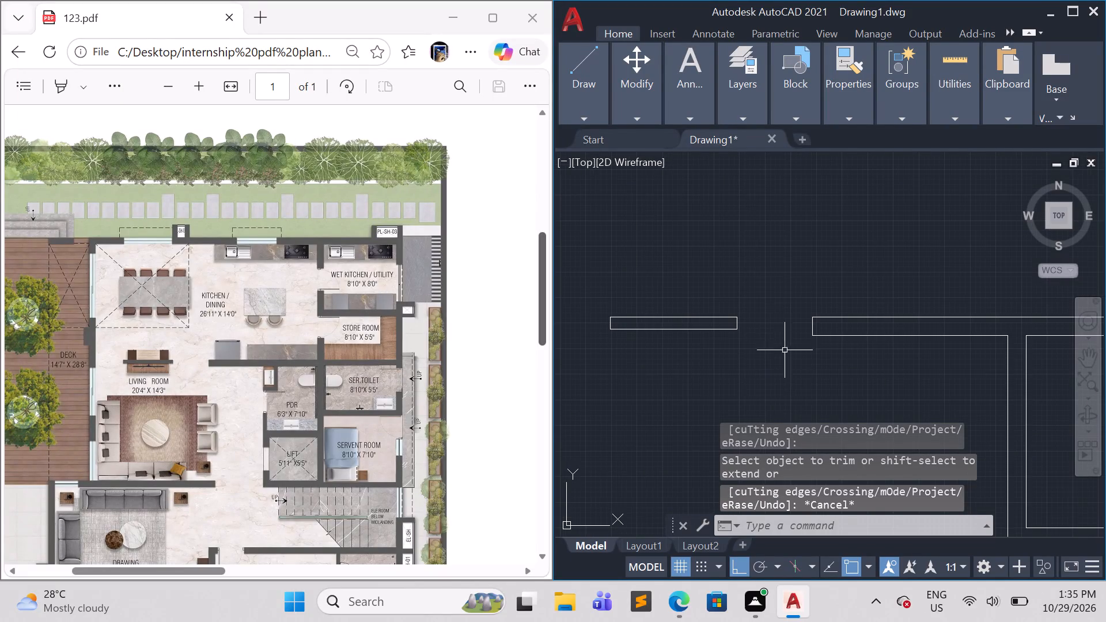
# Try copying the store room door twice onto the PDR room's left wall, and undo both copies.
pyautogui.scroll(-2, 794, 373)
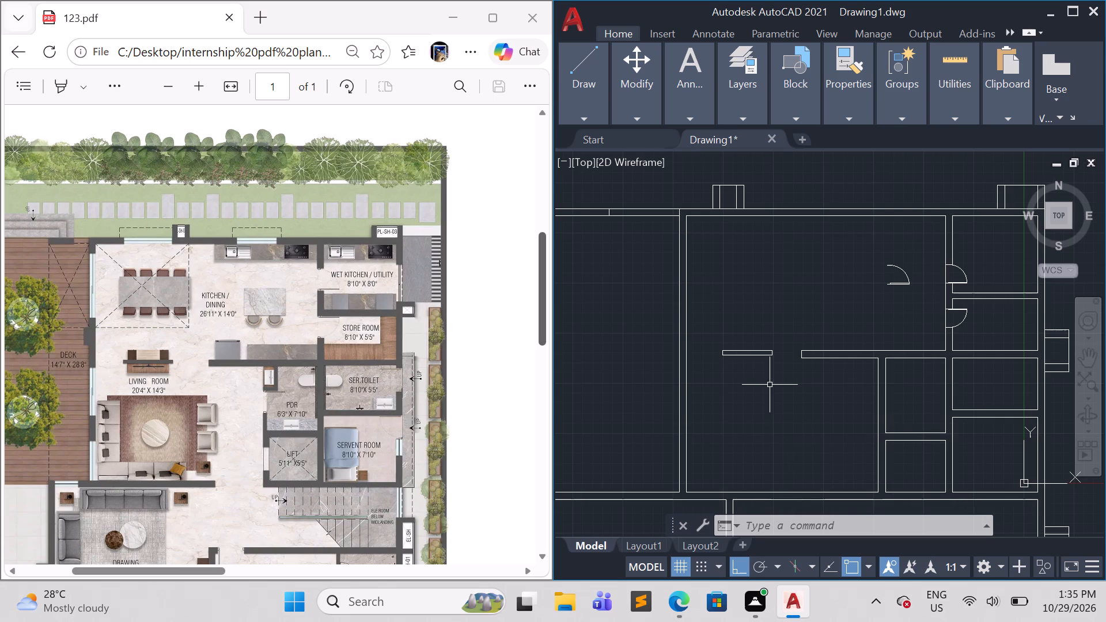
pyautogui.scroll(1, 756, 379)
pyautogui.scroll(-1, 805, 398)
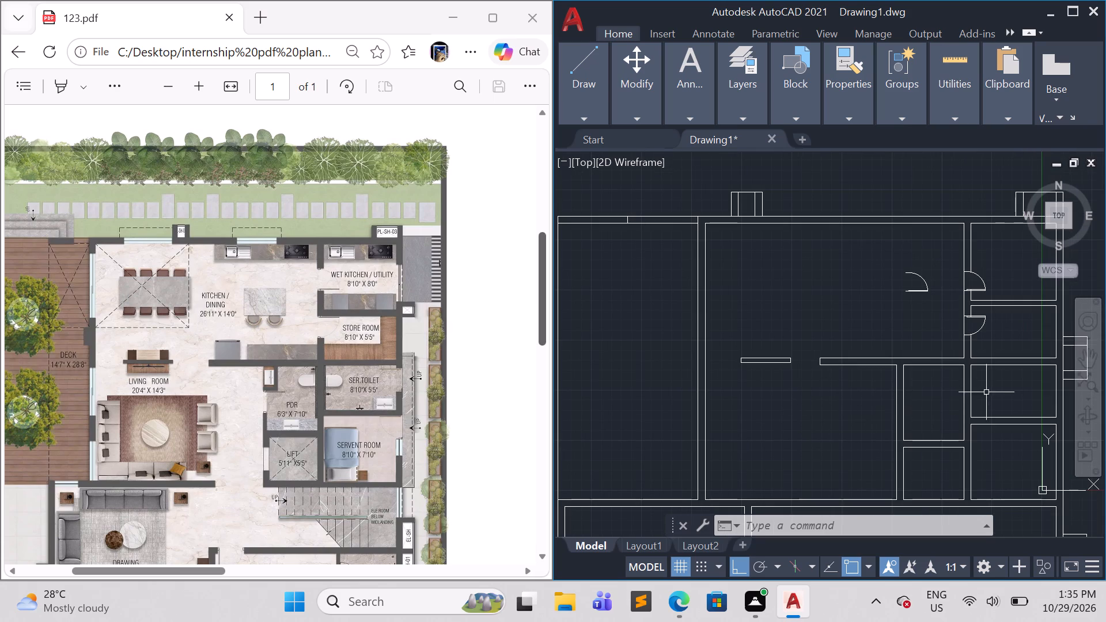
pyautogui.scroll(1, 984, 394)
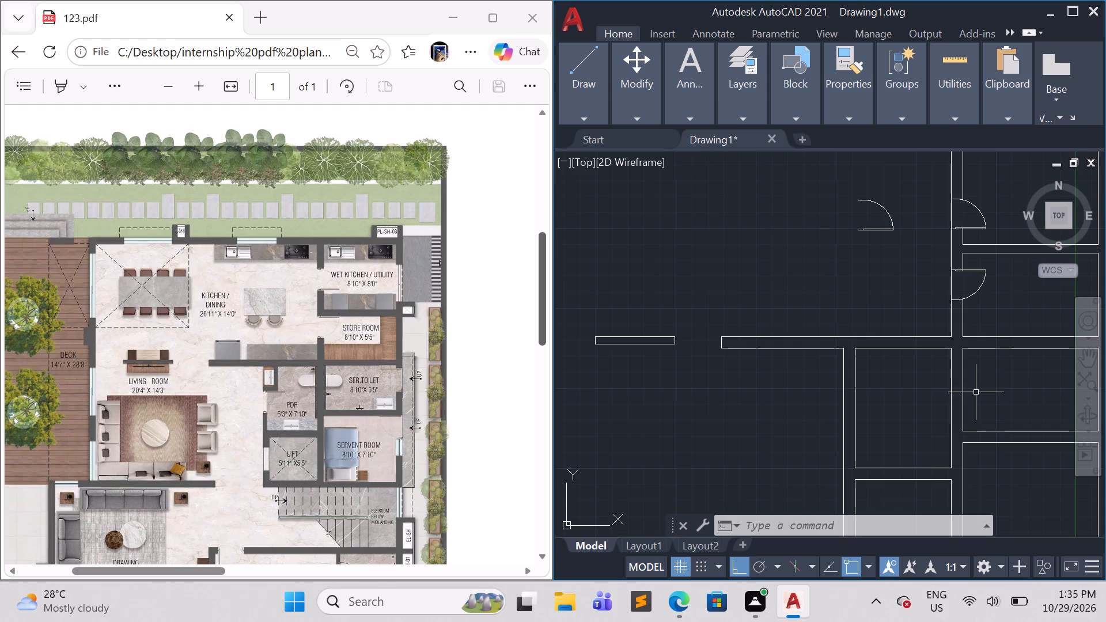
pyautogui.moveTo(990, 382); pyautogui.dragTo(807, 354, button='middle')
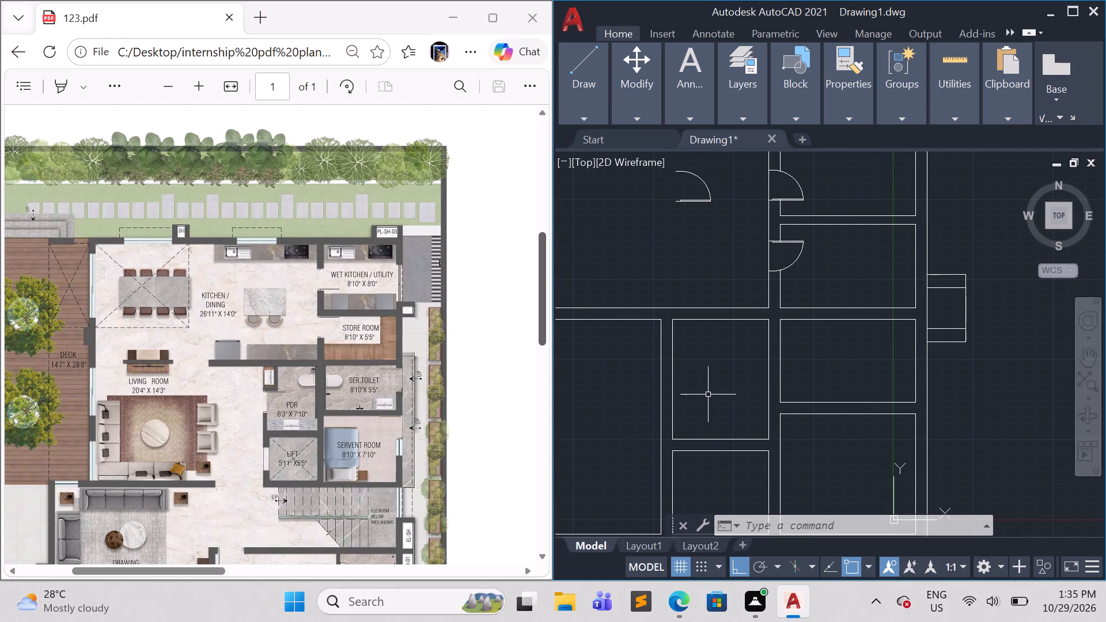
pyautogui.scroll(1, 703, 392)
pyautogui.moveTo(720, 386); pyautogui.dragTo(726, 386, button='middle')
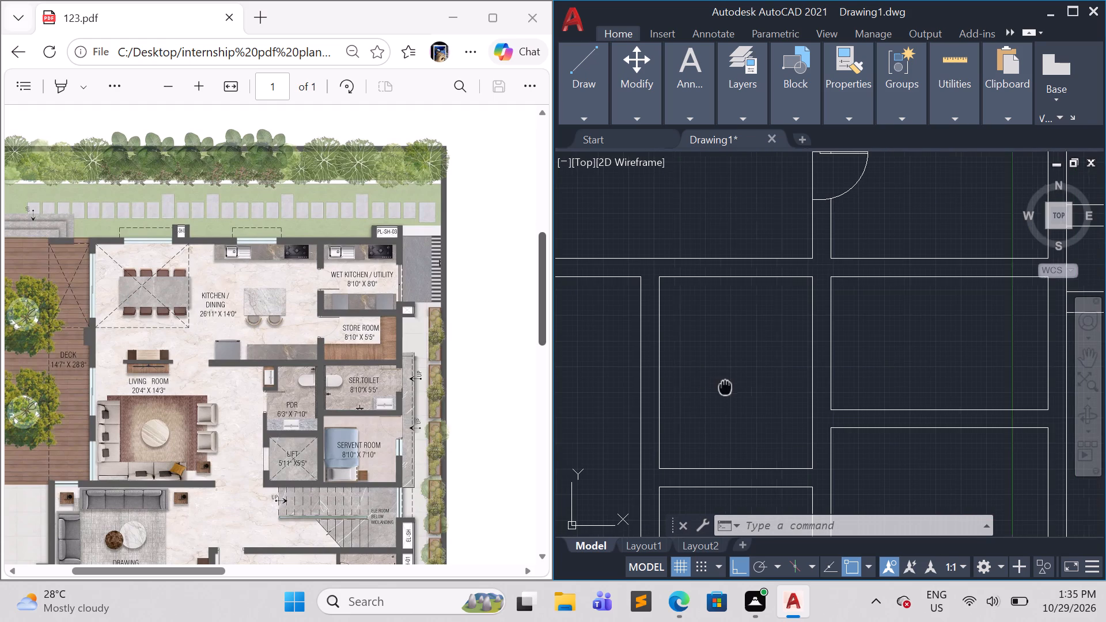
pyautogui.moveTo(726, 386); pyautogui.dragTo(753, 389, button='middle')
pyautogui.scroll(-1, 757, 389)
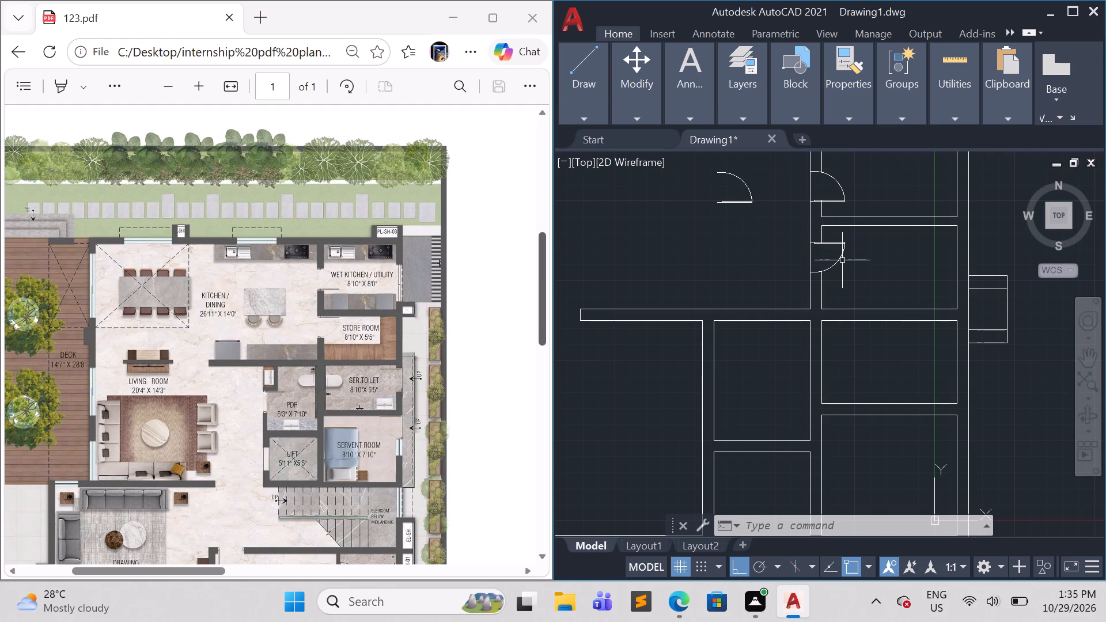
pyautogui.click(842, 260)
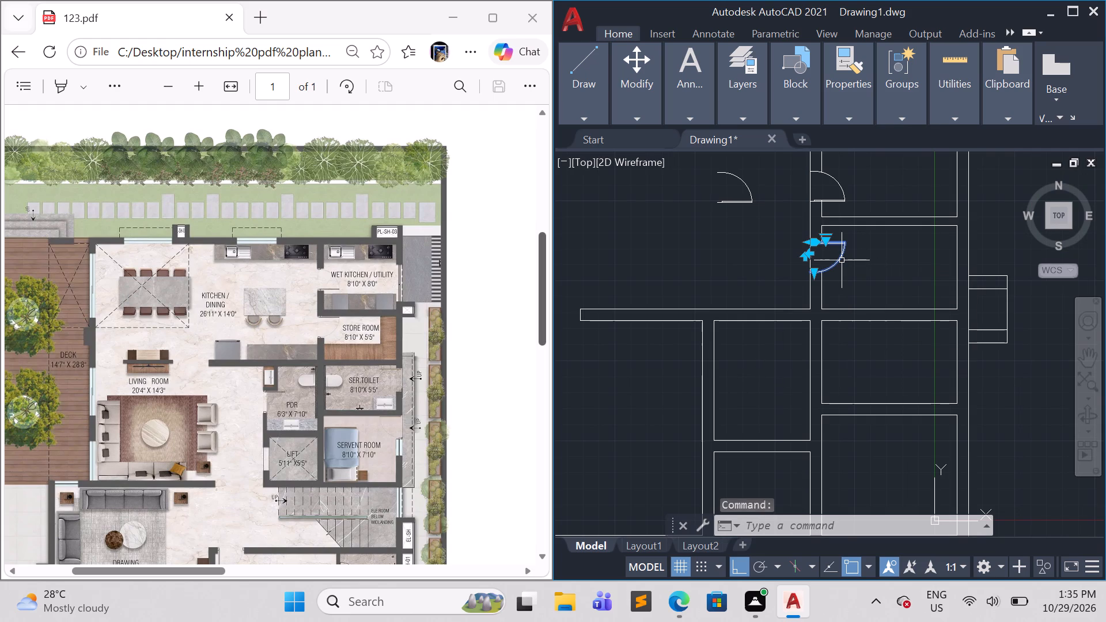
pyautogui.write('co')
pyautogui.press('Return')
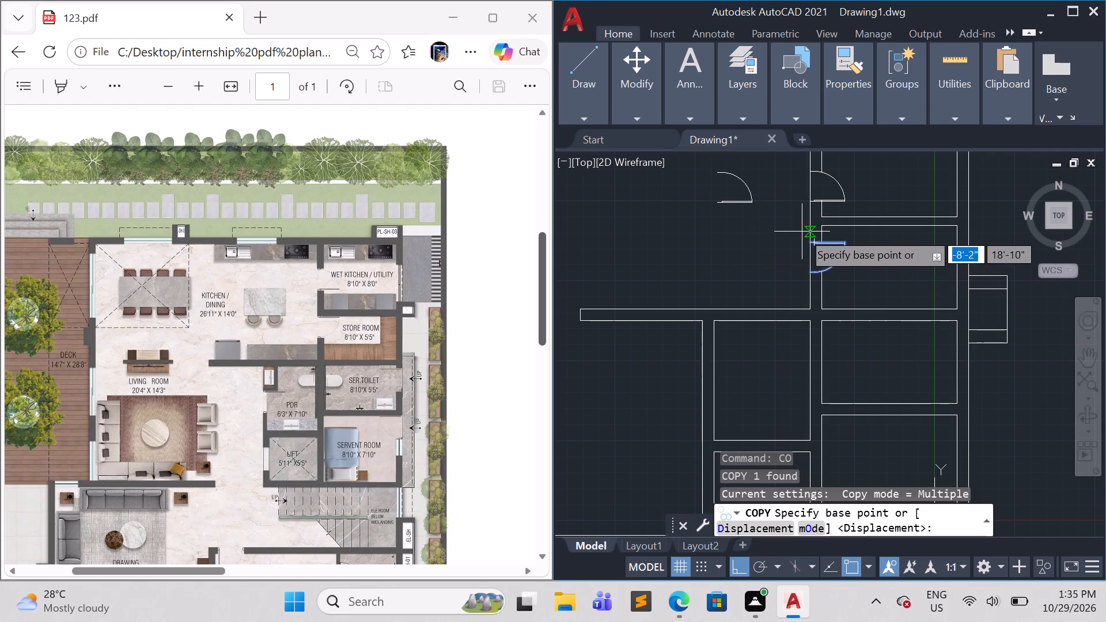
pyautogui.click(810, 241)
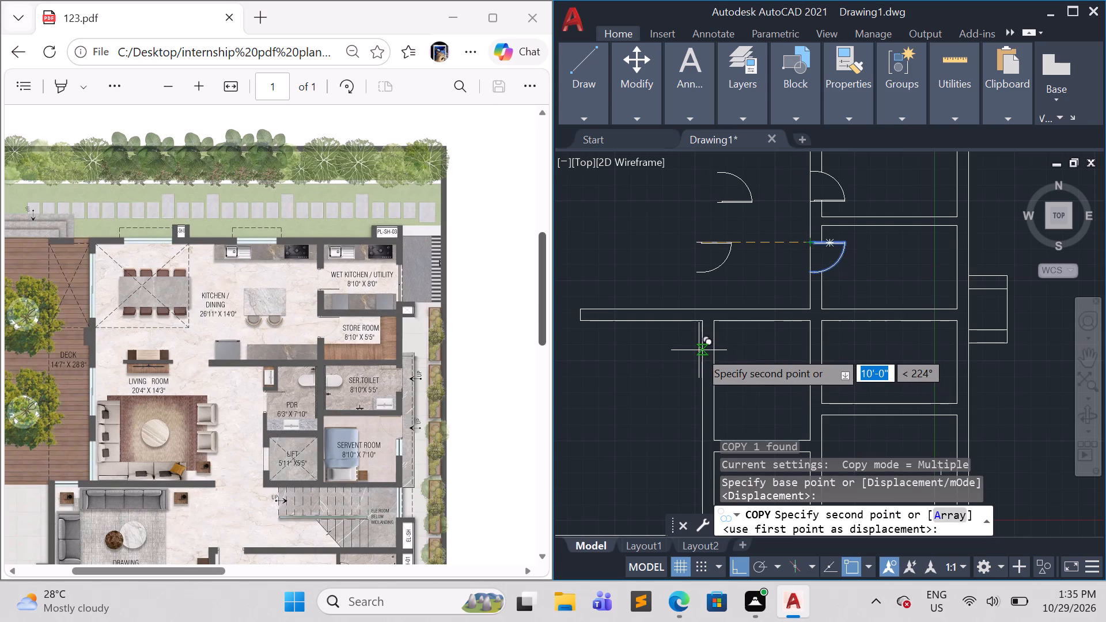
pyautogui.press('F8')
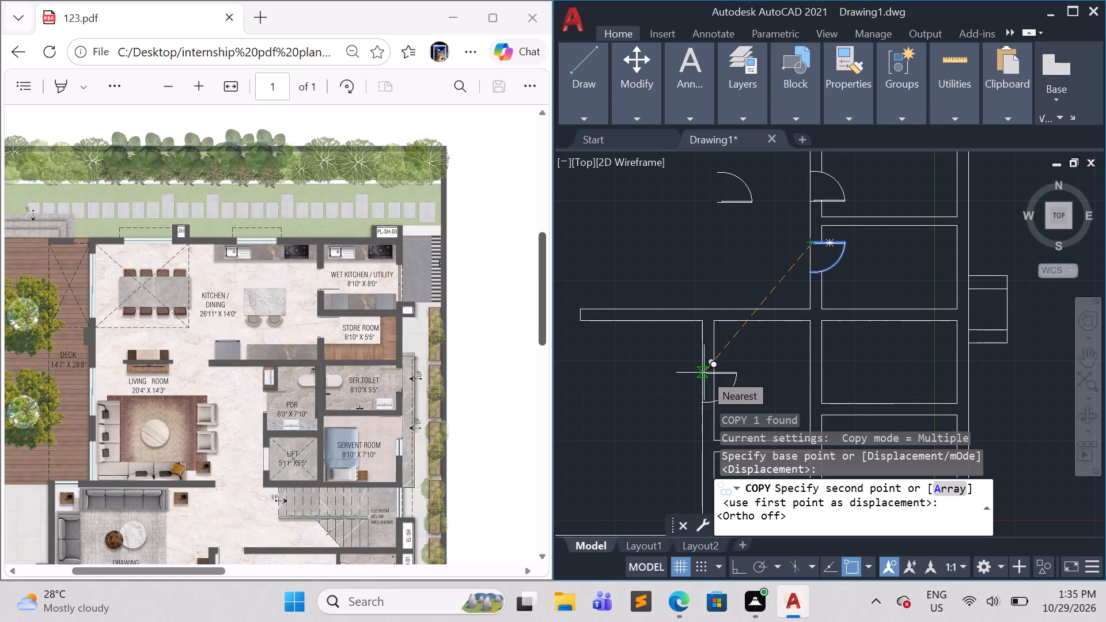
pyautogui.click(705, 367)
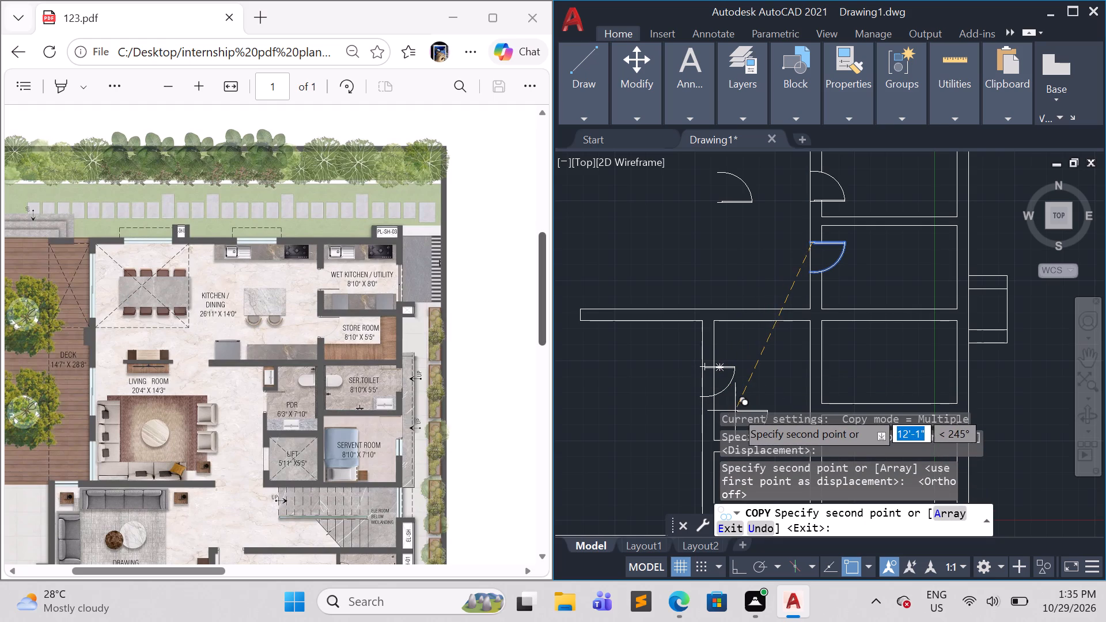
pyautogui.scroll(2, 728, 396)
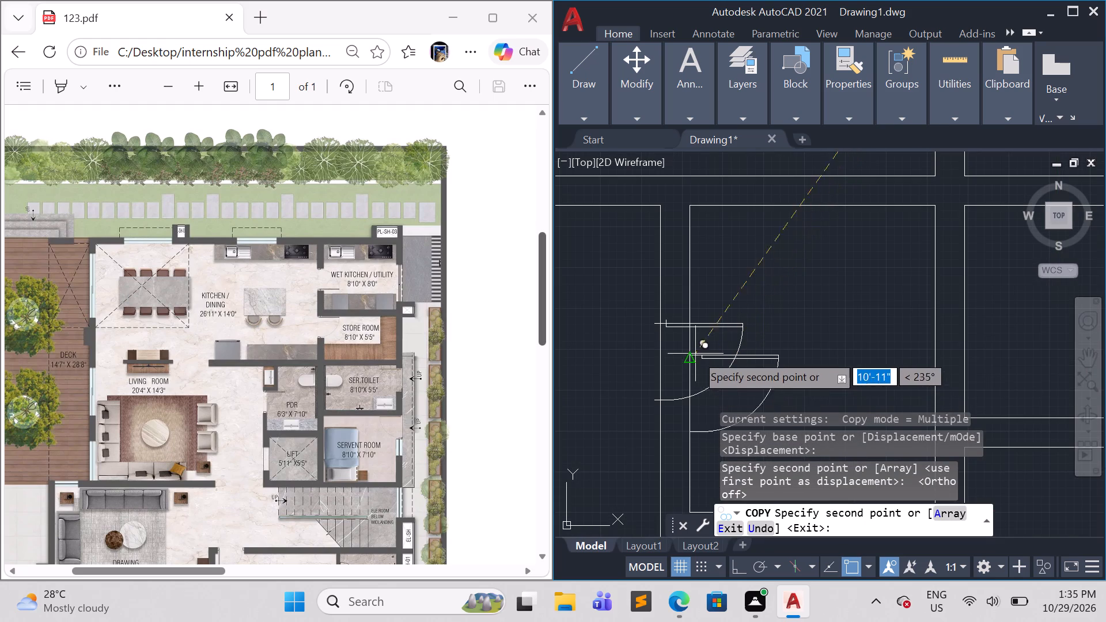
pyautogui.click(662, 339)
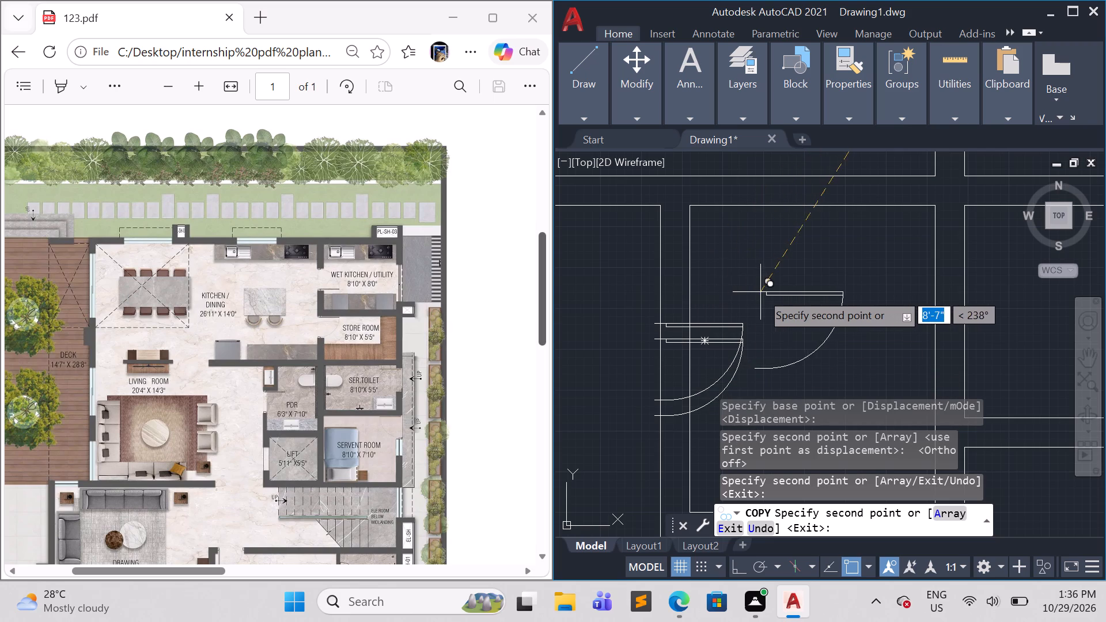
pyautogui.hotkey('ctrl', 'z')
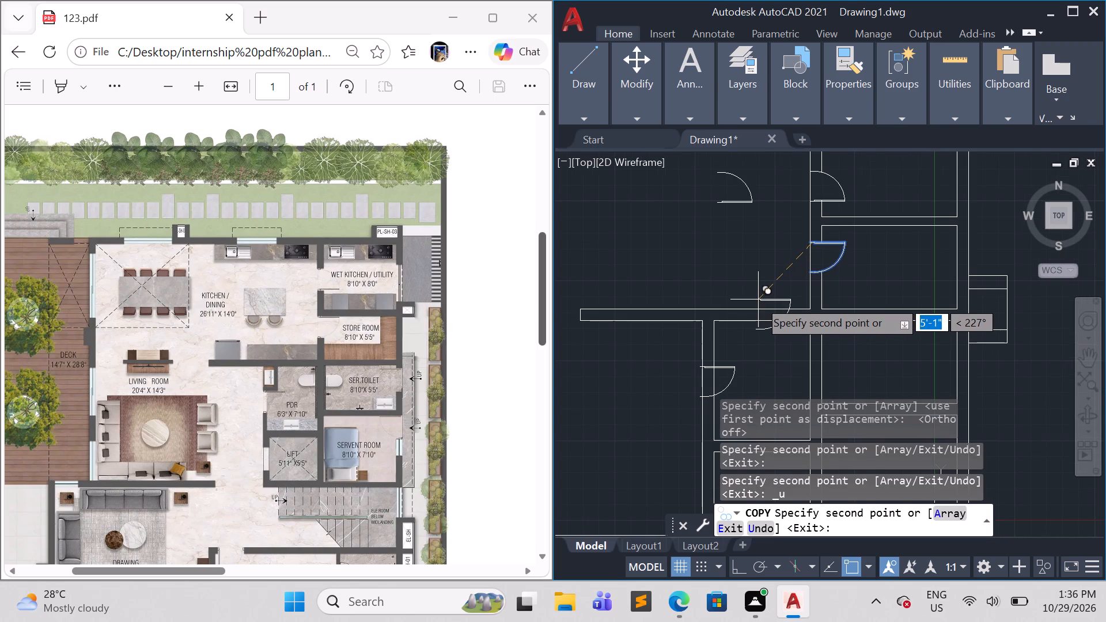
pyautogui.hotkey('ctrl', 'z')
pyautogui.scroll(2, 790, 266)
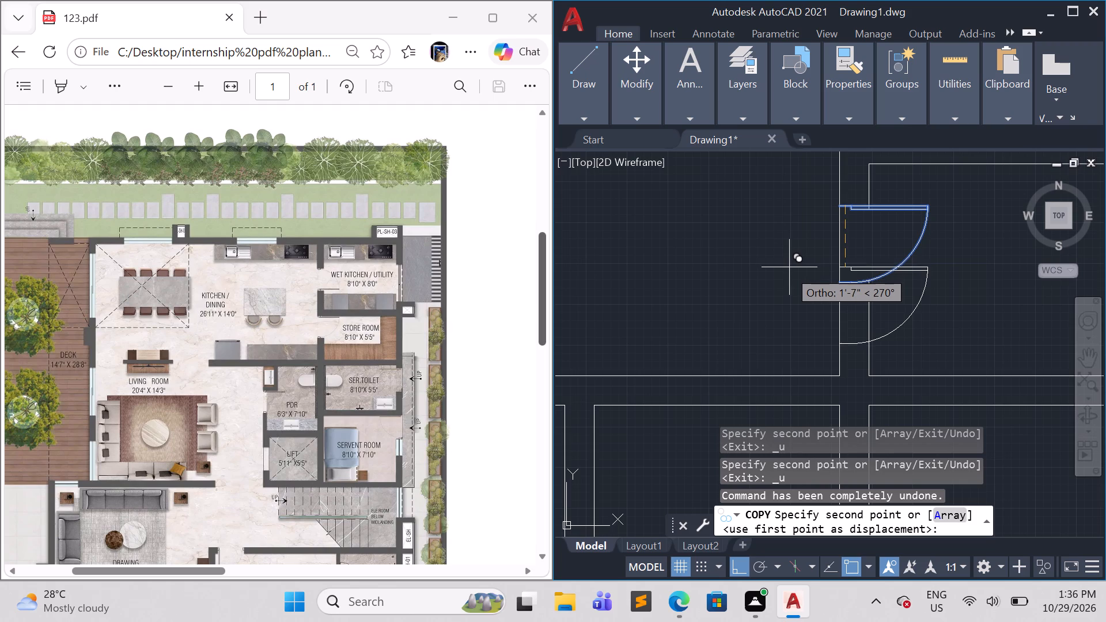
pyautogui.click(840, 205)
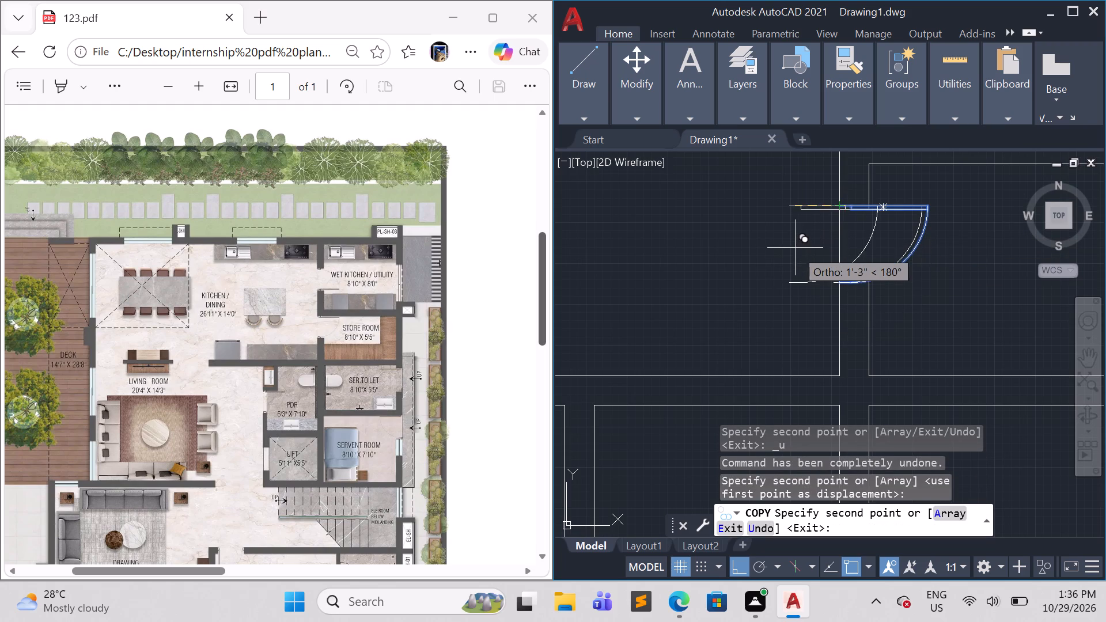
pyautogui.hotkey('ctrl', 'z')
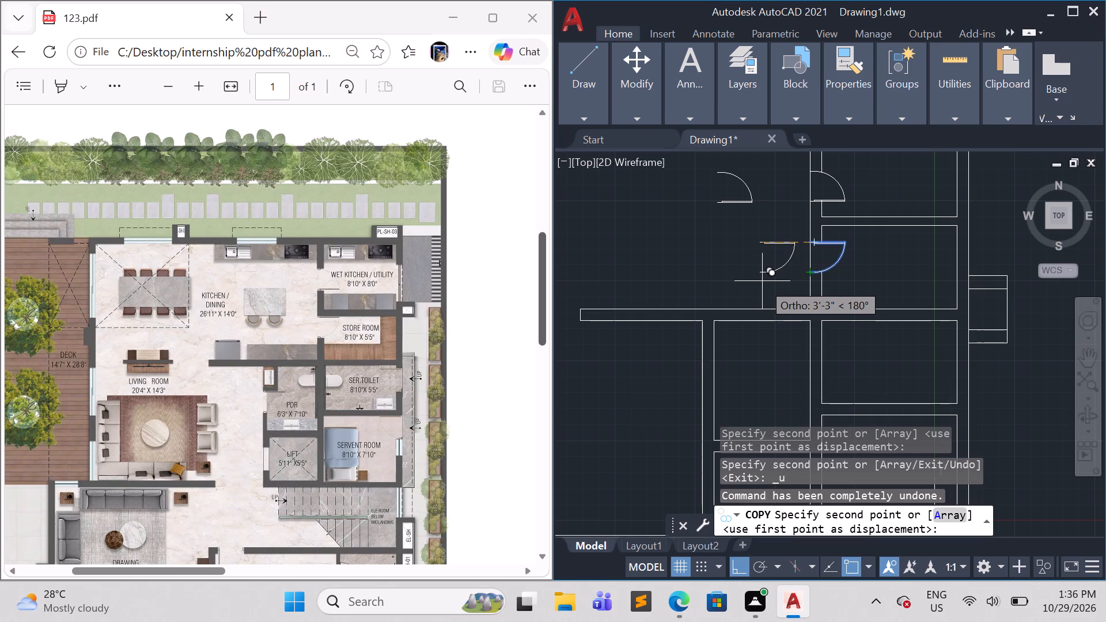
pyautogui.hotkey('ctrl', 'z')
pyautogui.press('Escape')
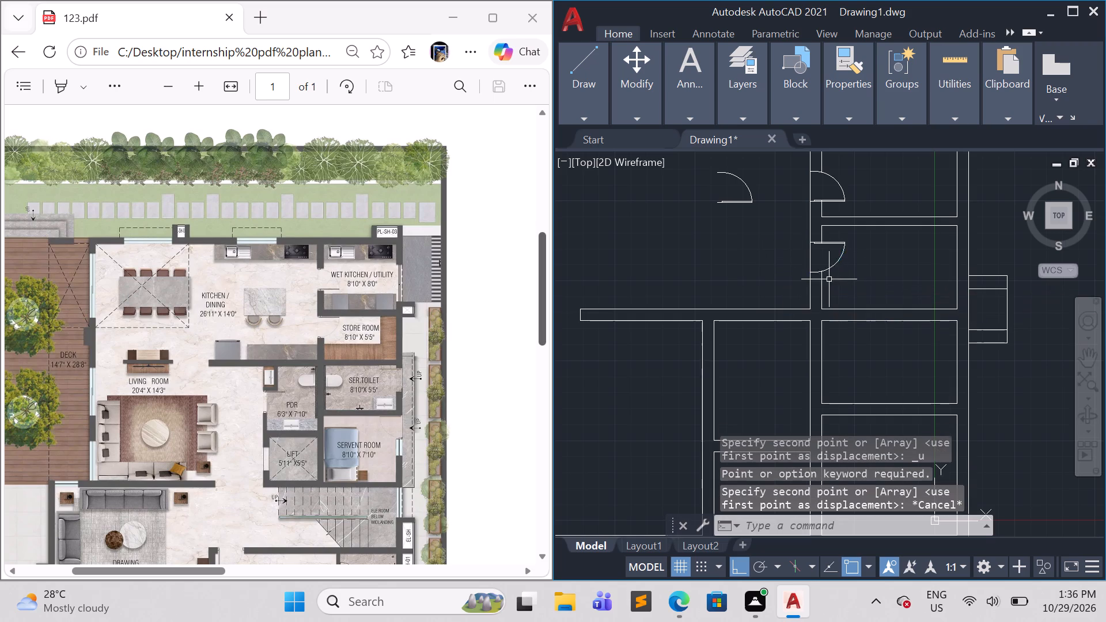
# Copy the store room door by its hinge corner onto the outer face of the PDR room's left wall.
pyautogui.scroll(2, 832, 254)
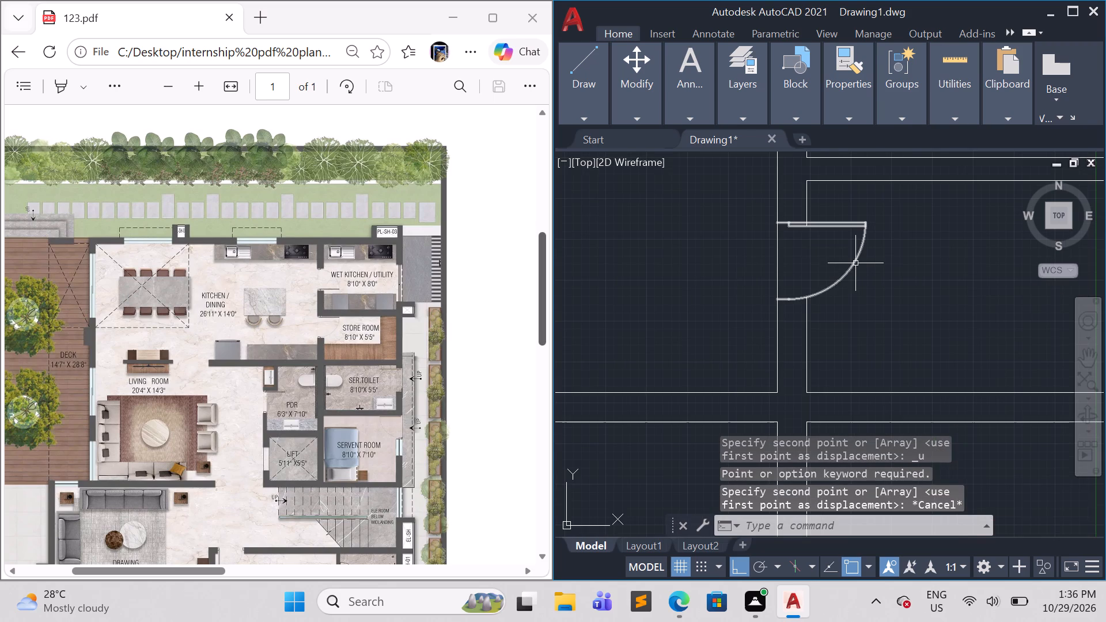
pyautogui.click(854, 263)
pyautogui.write('co')
pyautogui.press('Return')
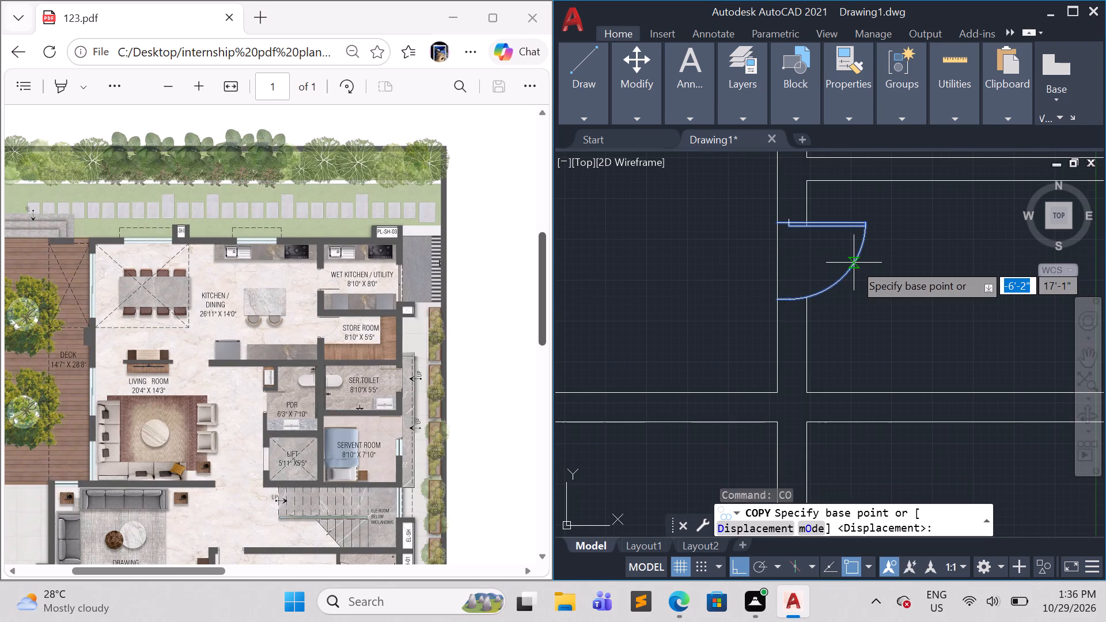
pyautogui.click(777, 219)
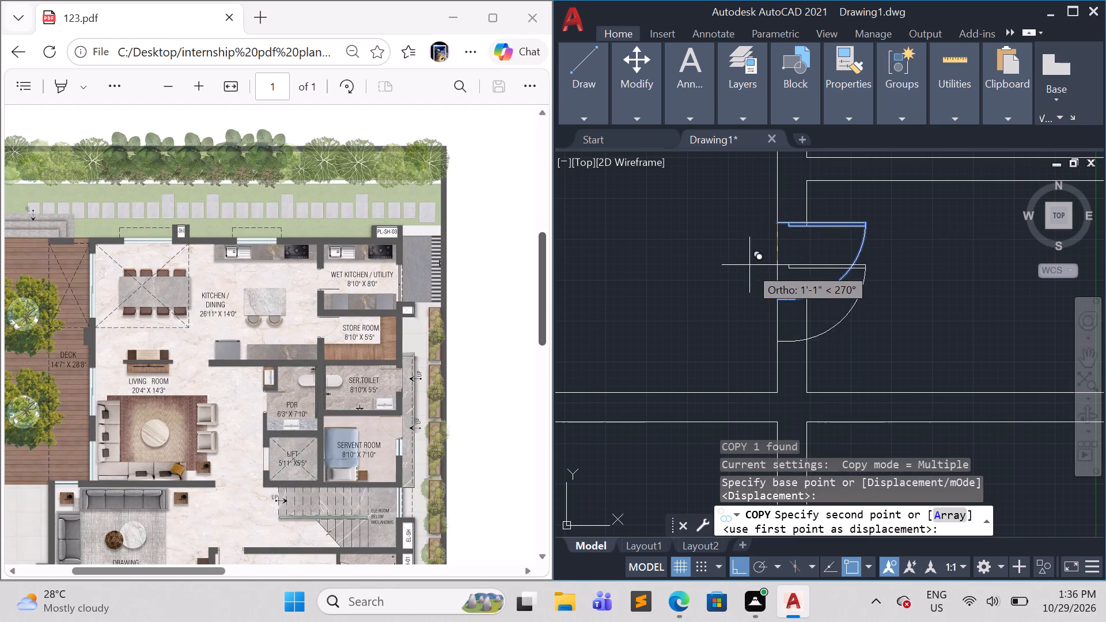
pyautogui.scroll(-5, 749, 271)
pyautogui.scroll(2, 694, 366)
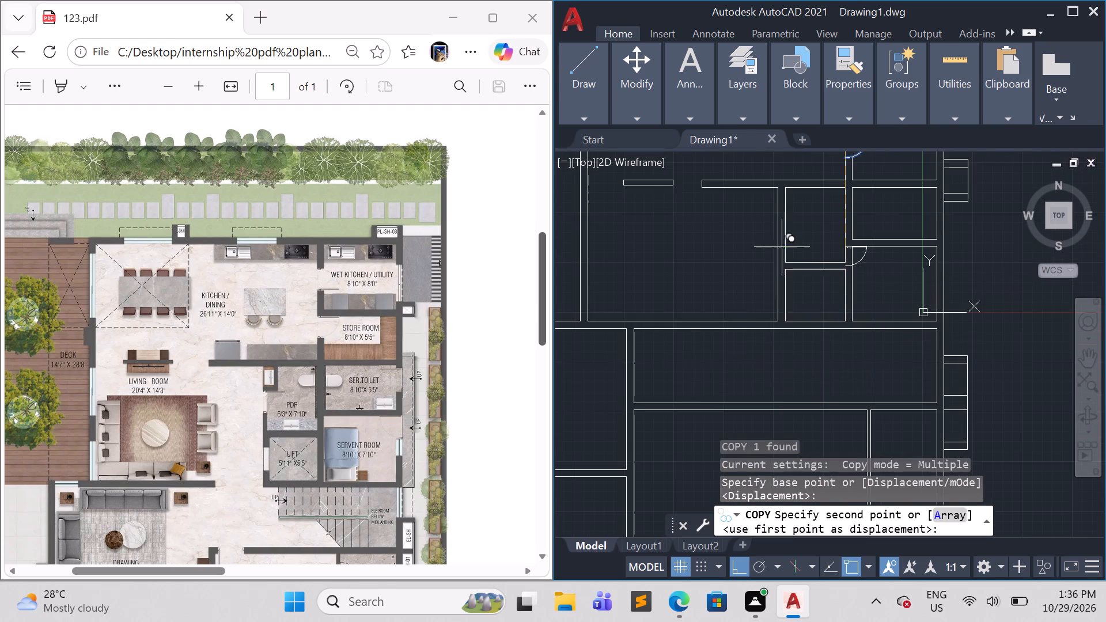
pyautogui.scroll(2, 781, 218)
pyautogui.scroll(-1, 786, 241)
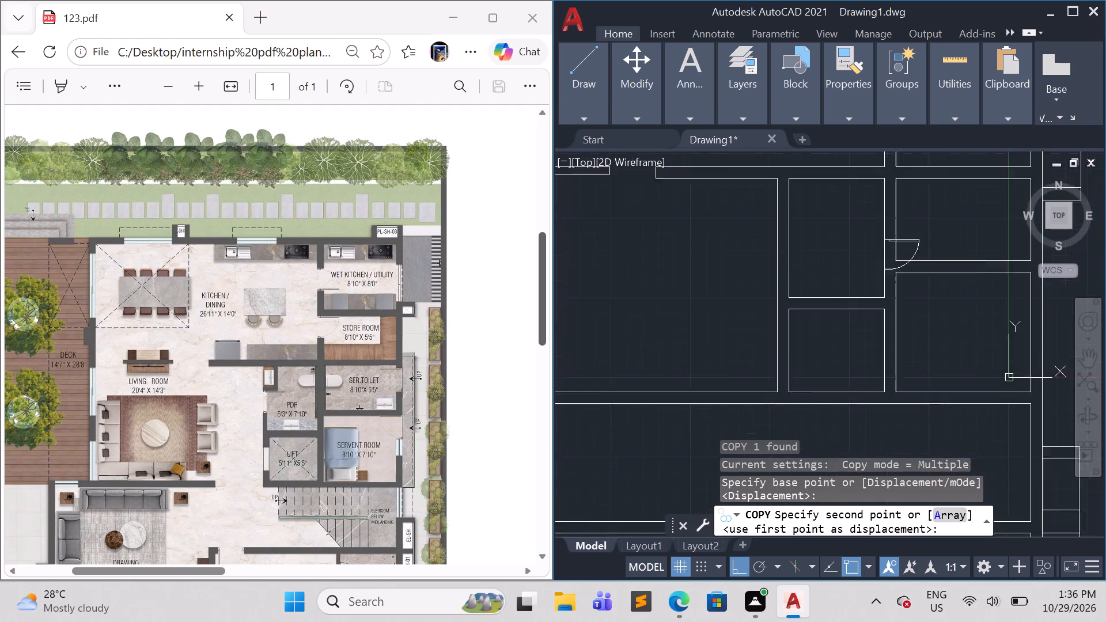
pyautogui.scroll(-1, 788, 246)
pyautogui.press('F8')
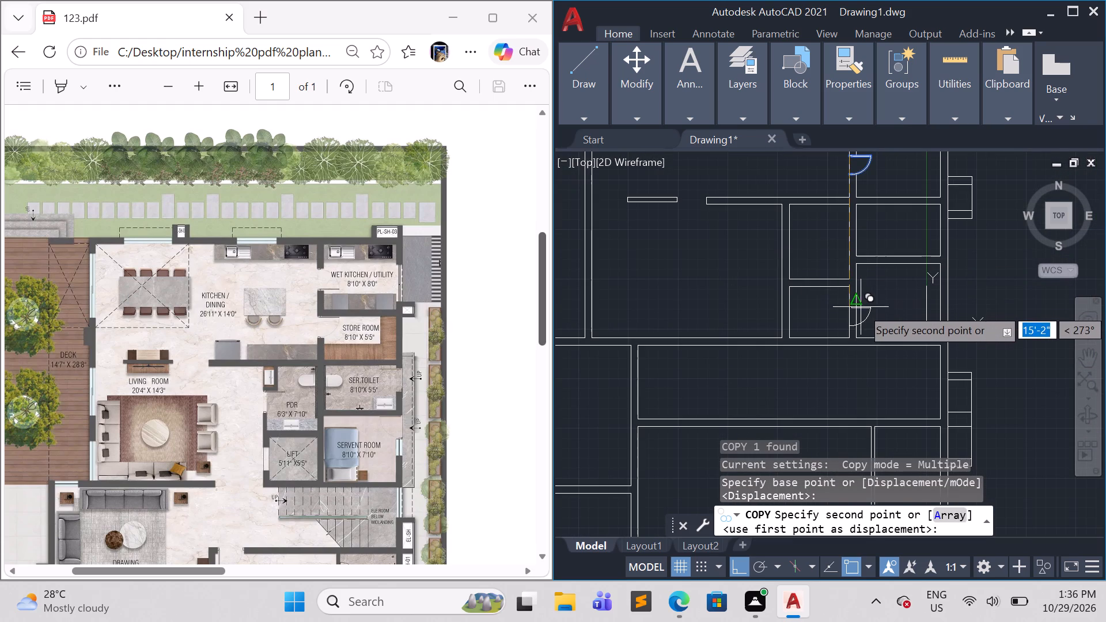
pyautogui.scroll(2, 809, 251)
pyautogui.scroll(-1, 802, 246)
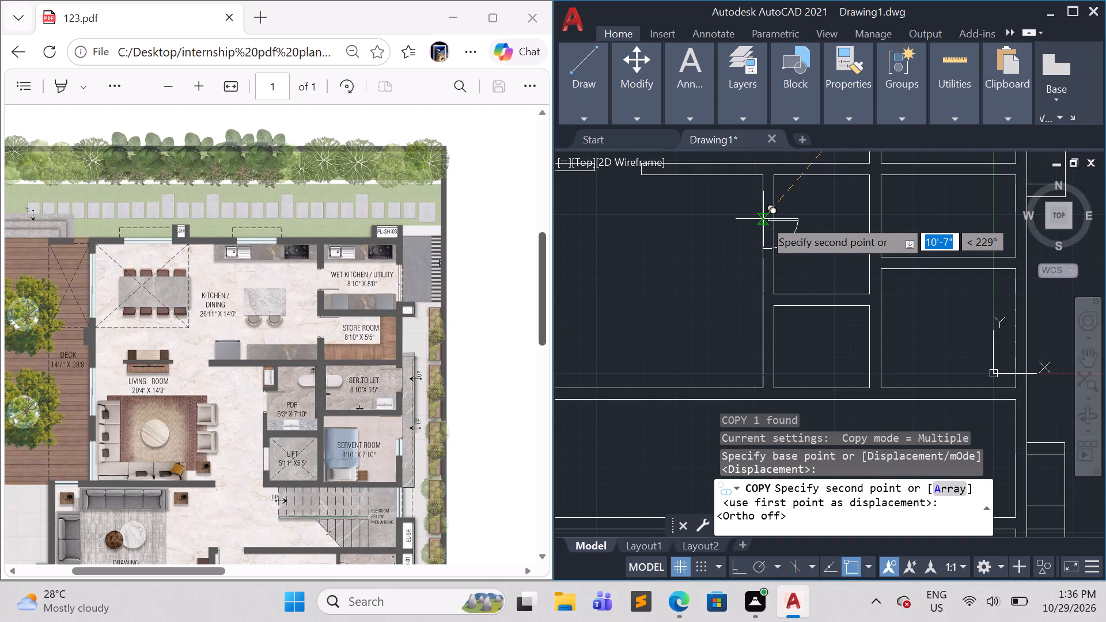
pyautogui.click(763, 219)
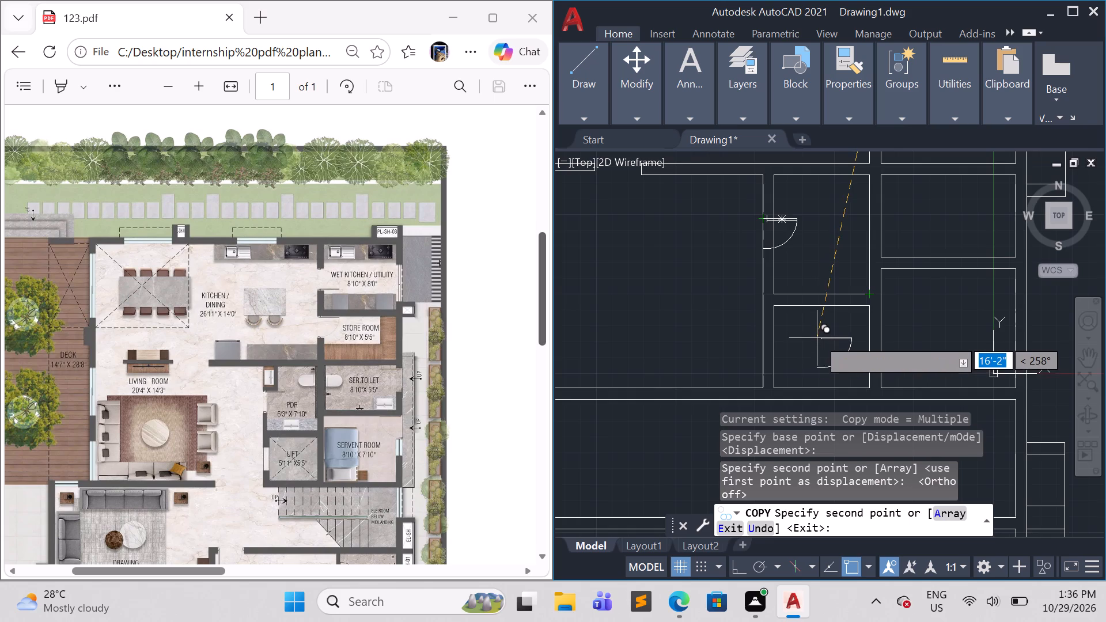
pyautogui.press('Escape')
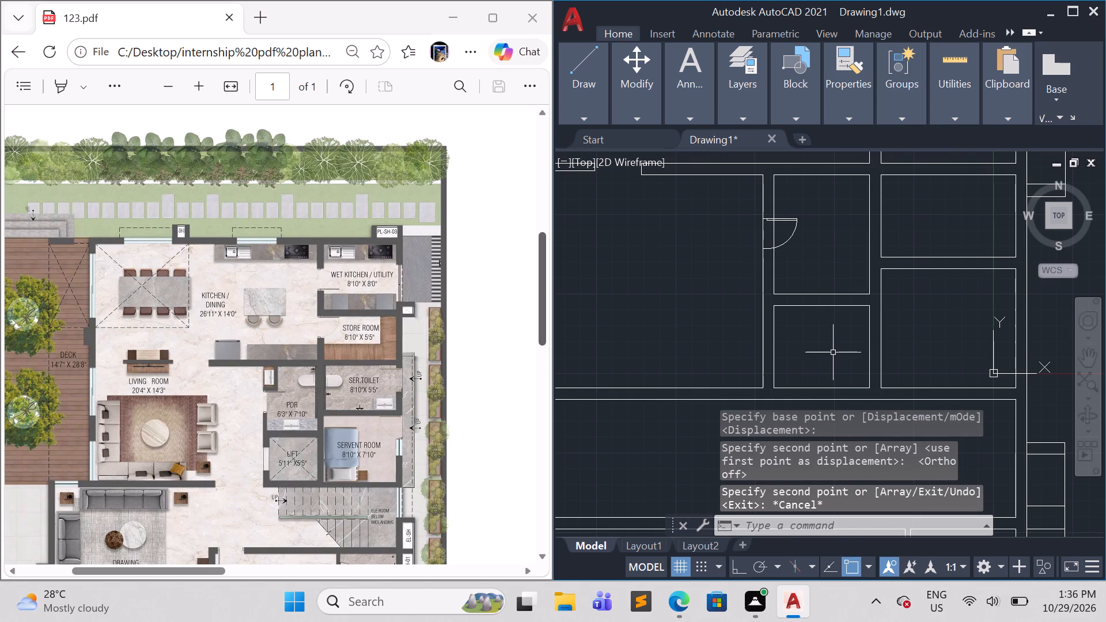
# Draw connected lines forming two crossing corner-to-corner diagonals in the lift shaft below the PDR room.
pyautogui.press('l')
pyautogui.press('Return')
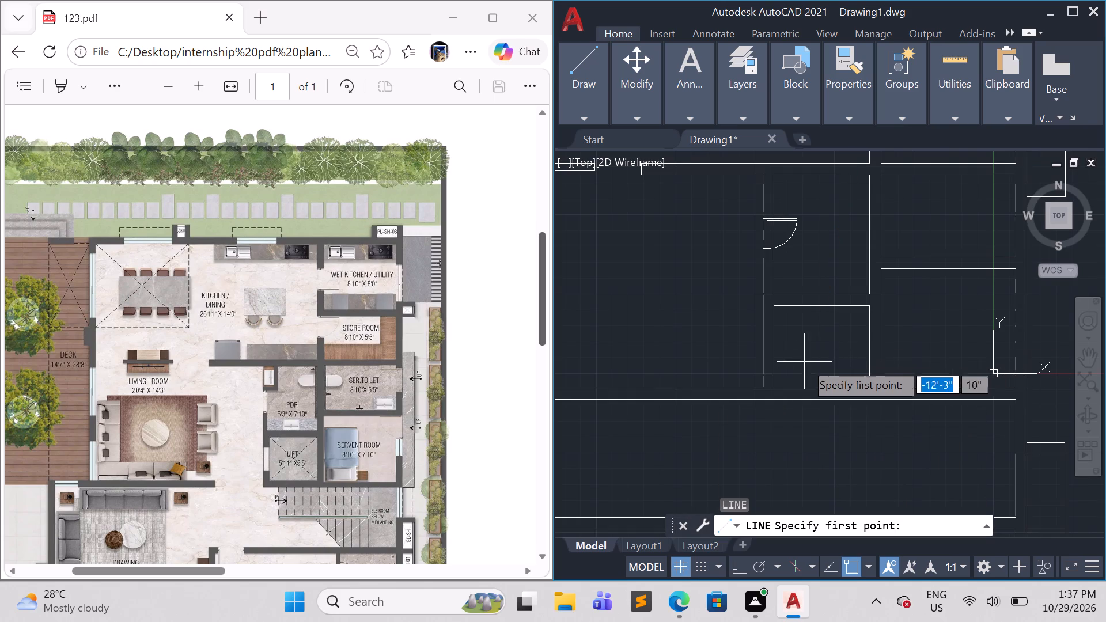
pyautogui.click(776, 386)
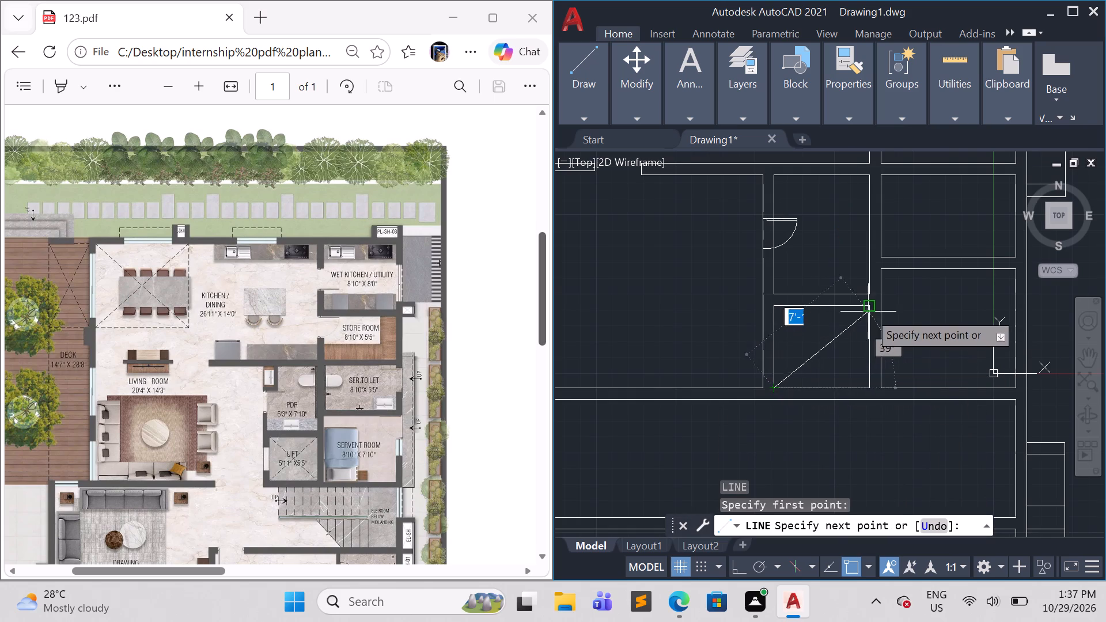
pyautogui.click(869, 310)
pyautogui.click(868, 385)
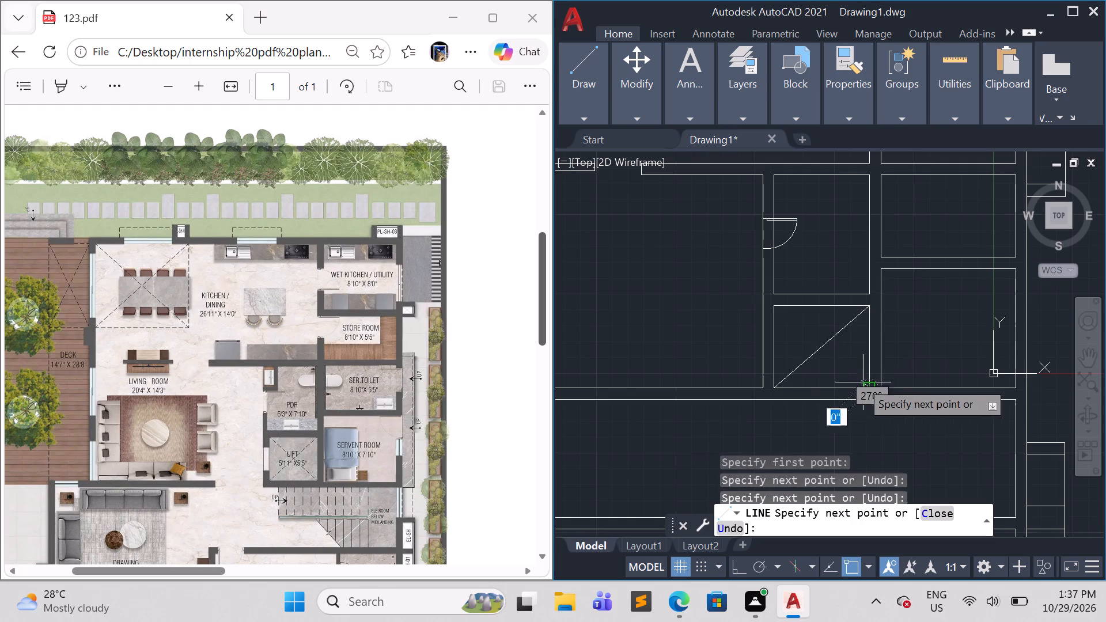
pyautogui.click(778, 309)
pyautogui.press('Escape')
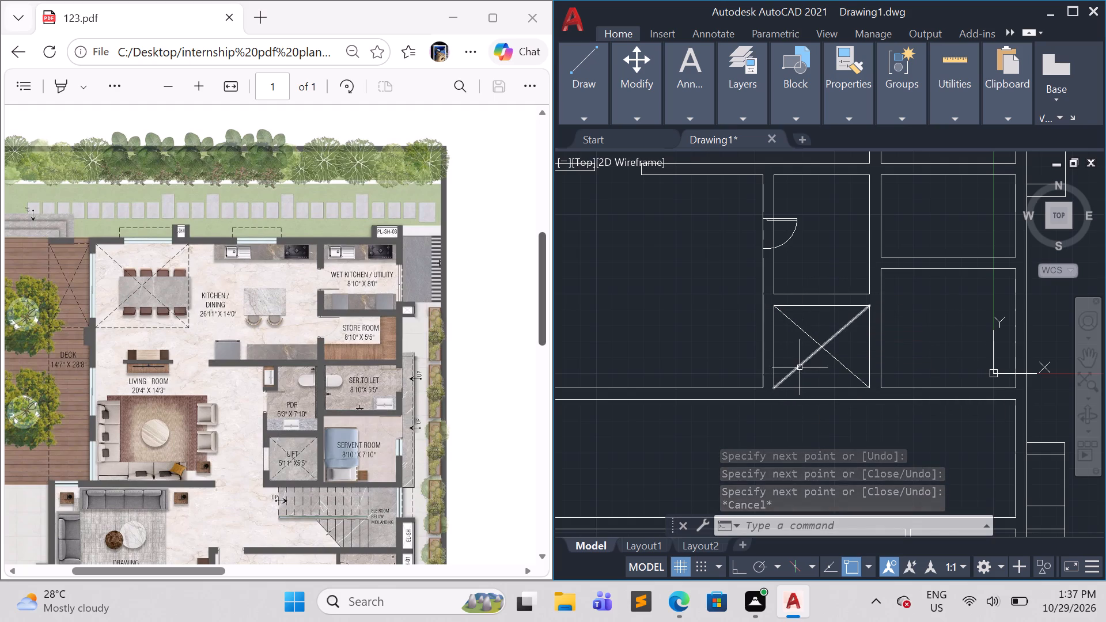
# Draw connected lines across and along the left wall of the lift shaft, outlining its door opening through the 9" wall thickness.
pyautogui.press('l')
pyautogui.press('Return')
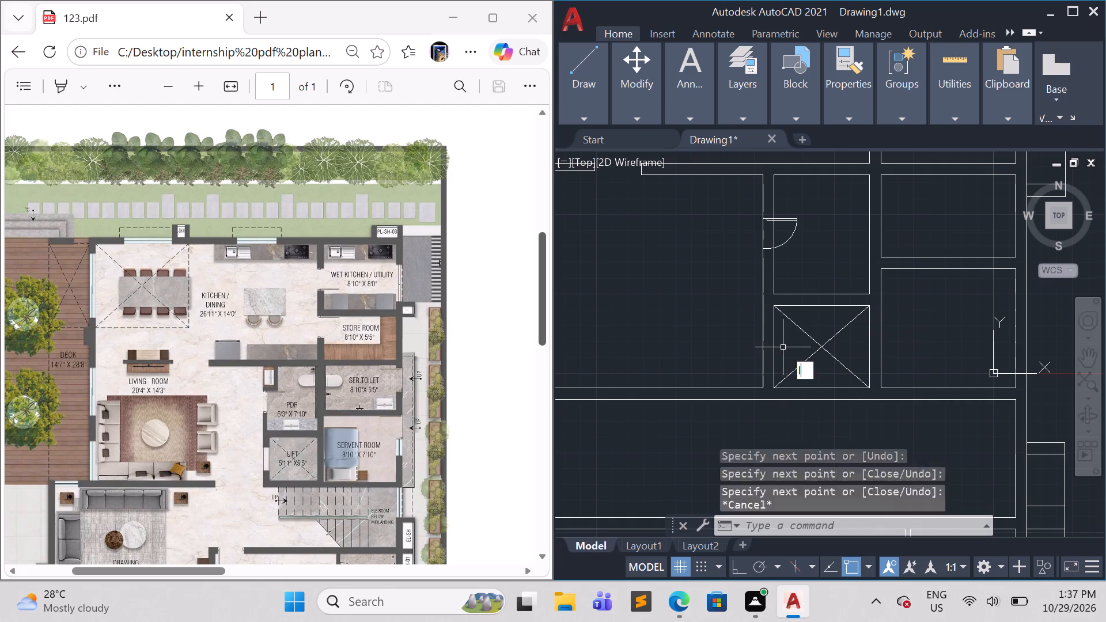
pyautogui.click(772, 331)
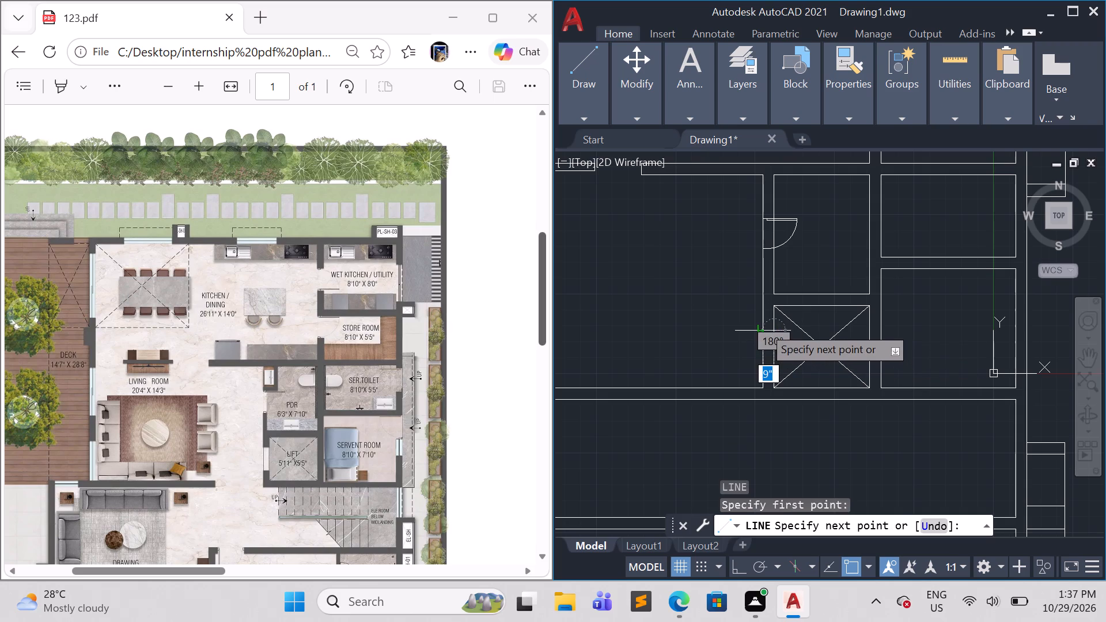
pyautogui.click(763, 326)
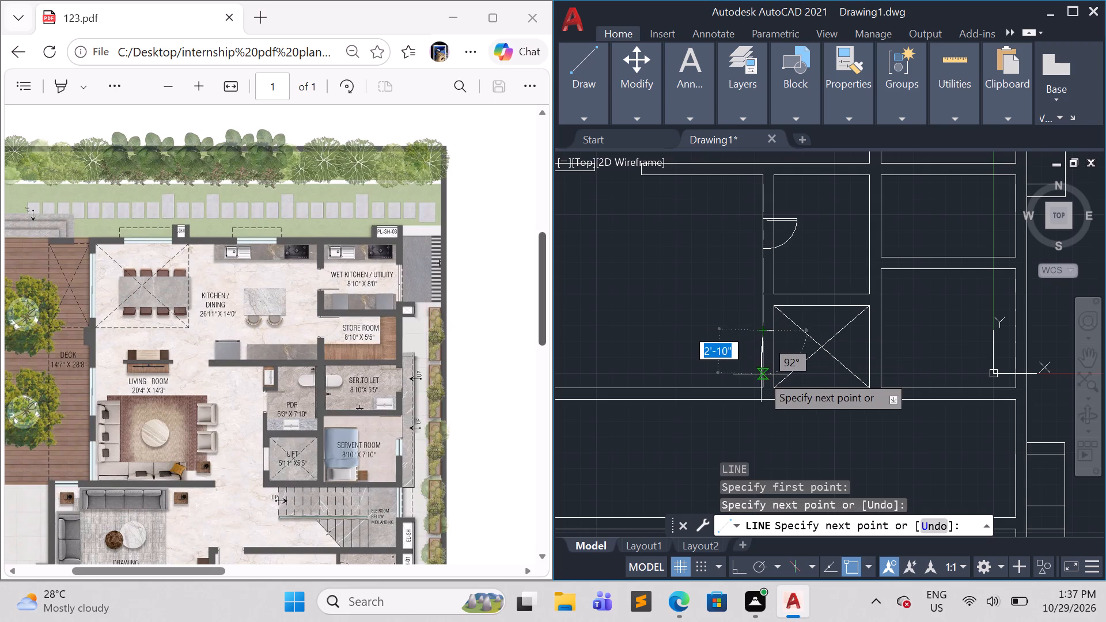
pyautogui.click(760, 361)
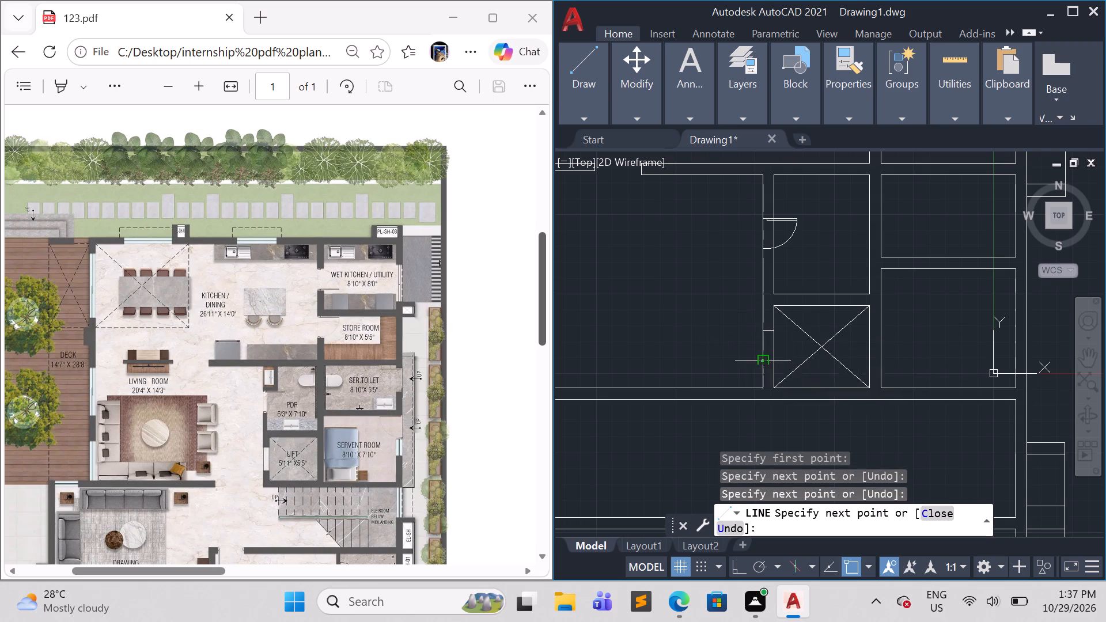
pyautogui.click(767, 359)
pyautogui.click(777, 362)
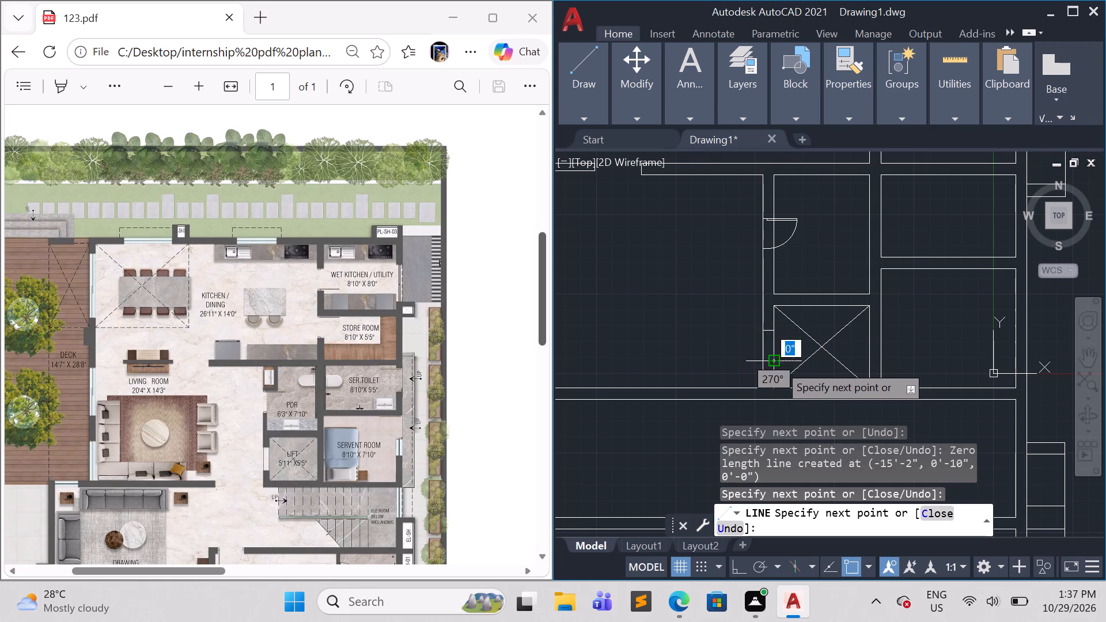
pyautogui.press('Escape')
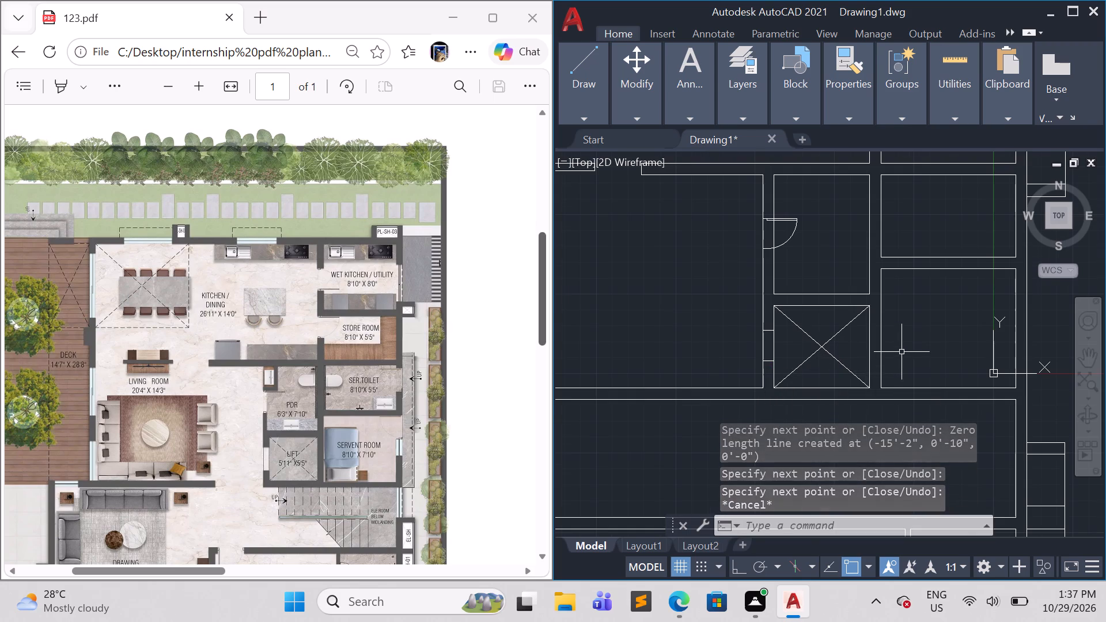
# Copy the PDR room door to the empty area outside the right outer wall, level with the servant toilet.
pyautogui.scroll(-1, 902, 352)
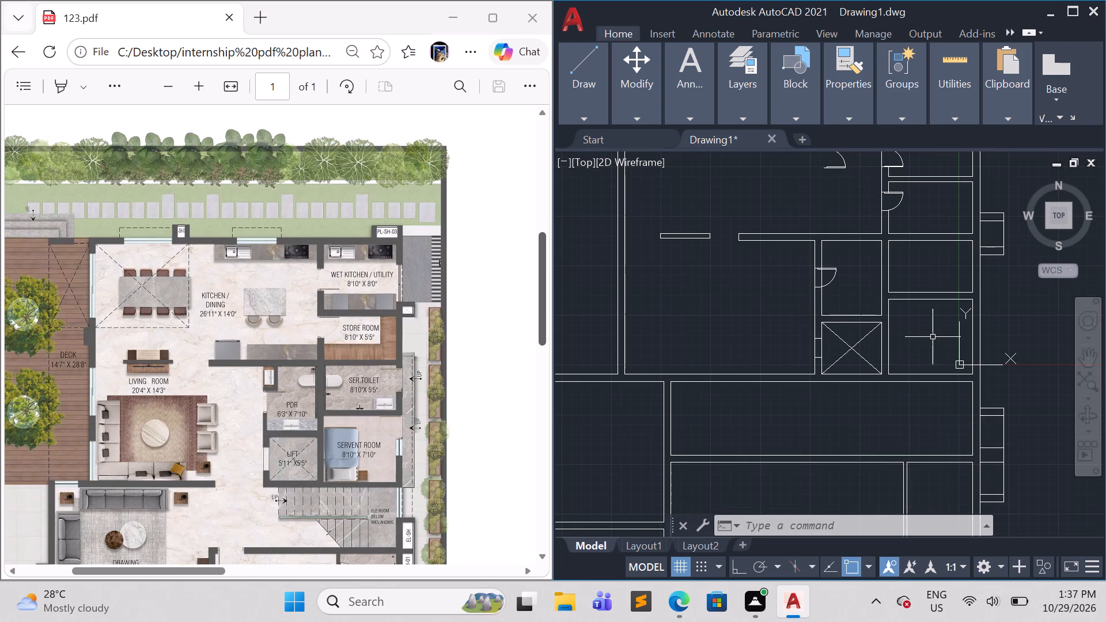
pyautogui.moveTo(933, 337); pyautogui.dragTo(801, 371, button='middle')
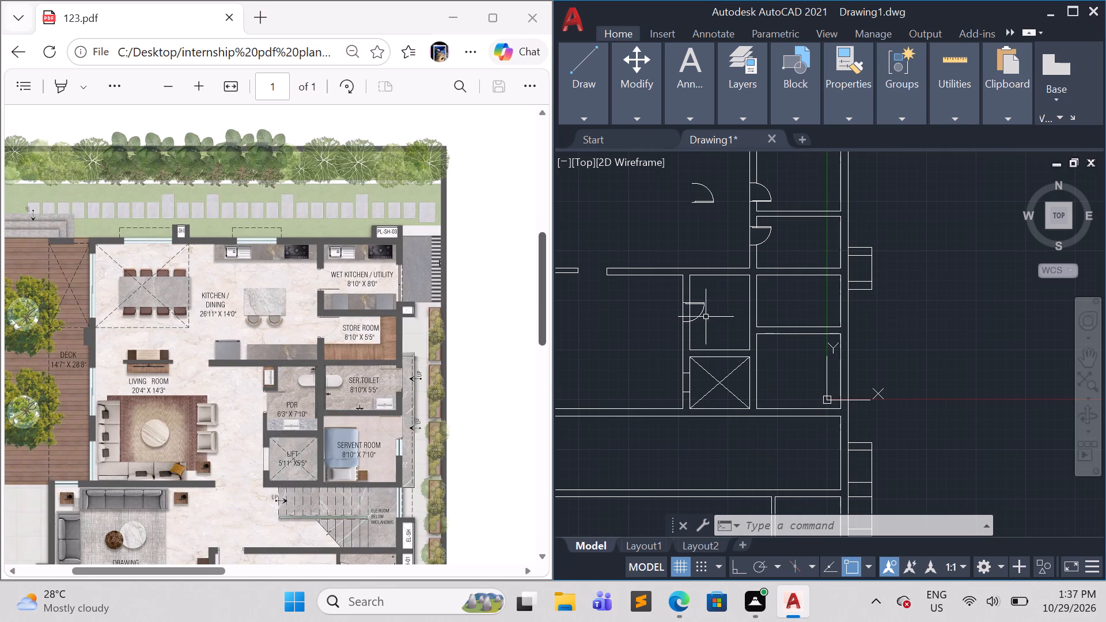
pyautogui.click(701, 312)
pyautogui.write('co')
pyautogui.press('Return')
pyautogui.click(695, 303)
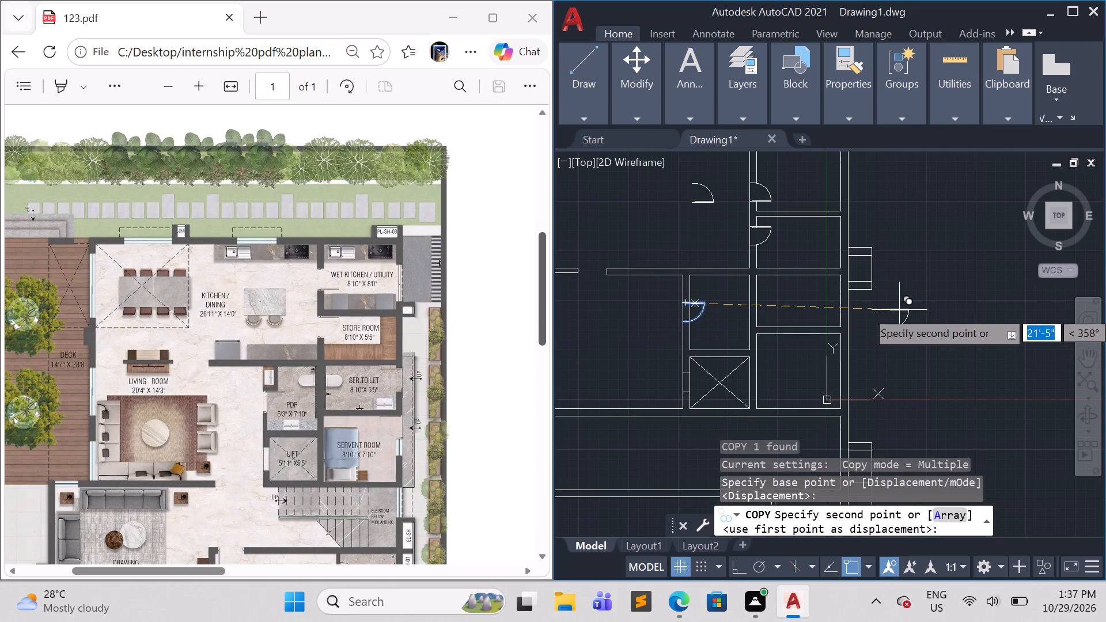
pyautogui.click(899, 310)
pyautogui.press('Escape')
pyautogui.press('`')
pyautogui.press('Escape')
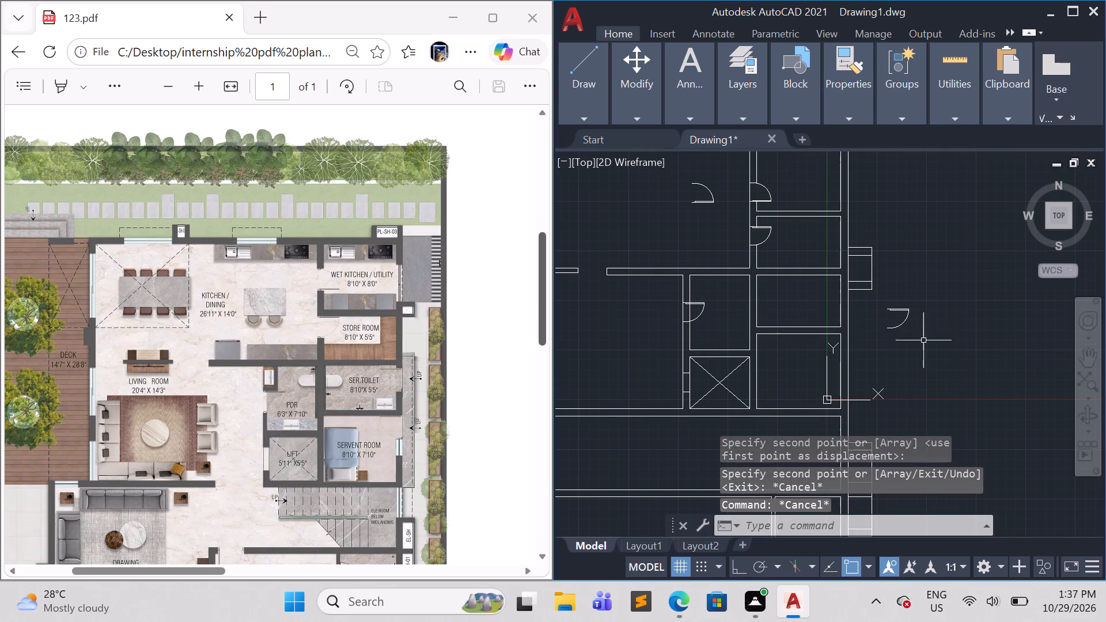
pyautogui.press('Escape')
# Rotate the copied door outside the right outer wall by 180° about its hinge corner, with Ortho turned on.
pyautogui.click(919, 348)
pyautogui.click(889, 306)
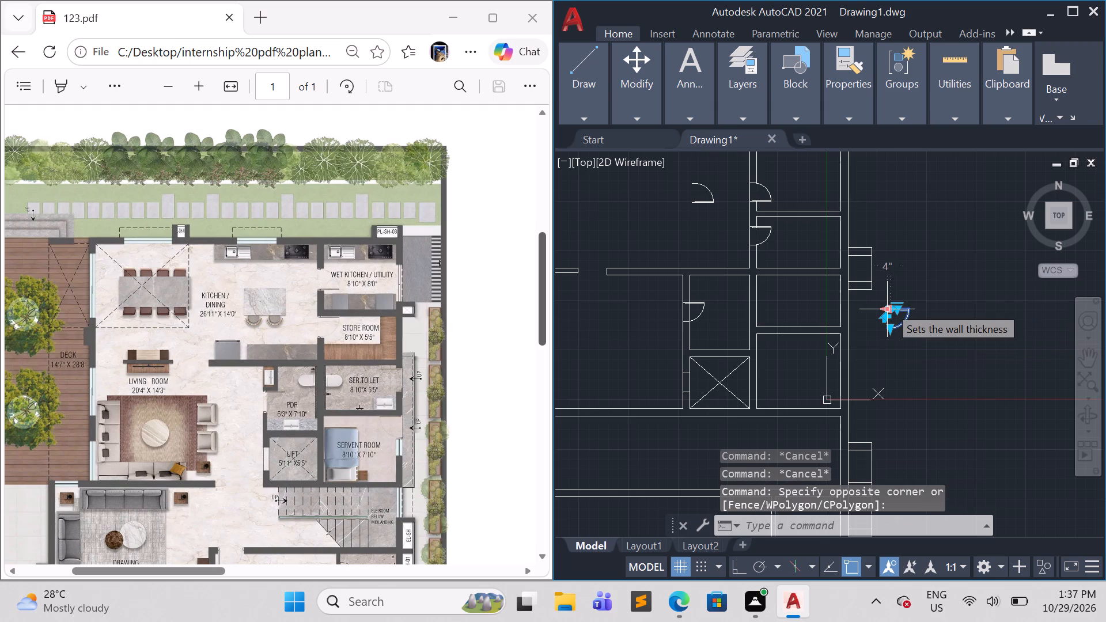
pyautogui.write('ro')
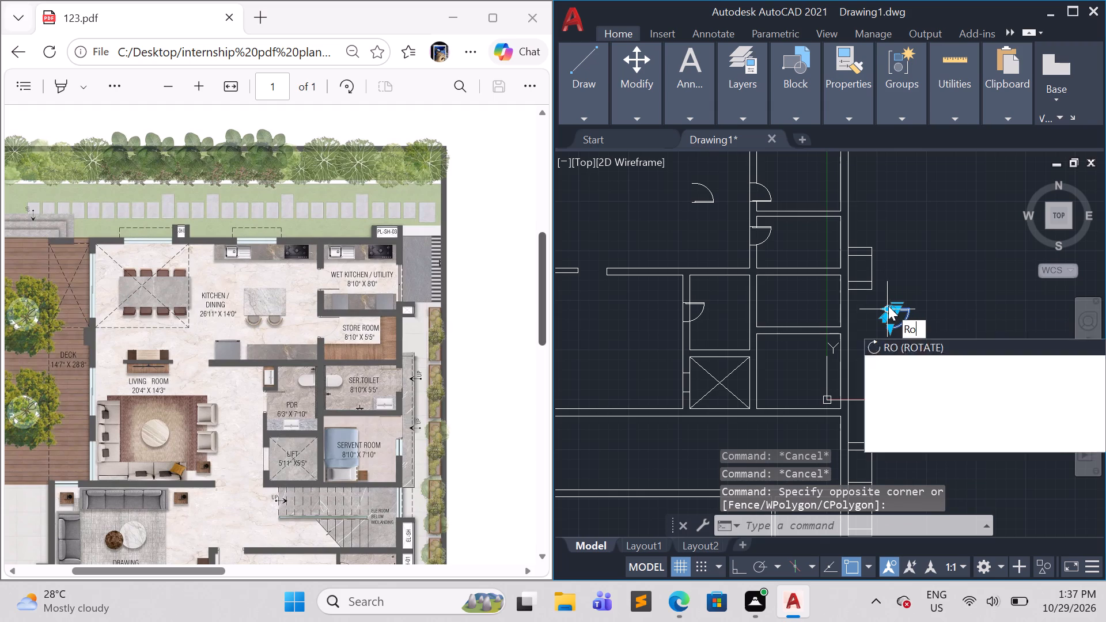
pyautogui.press('Return')
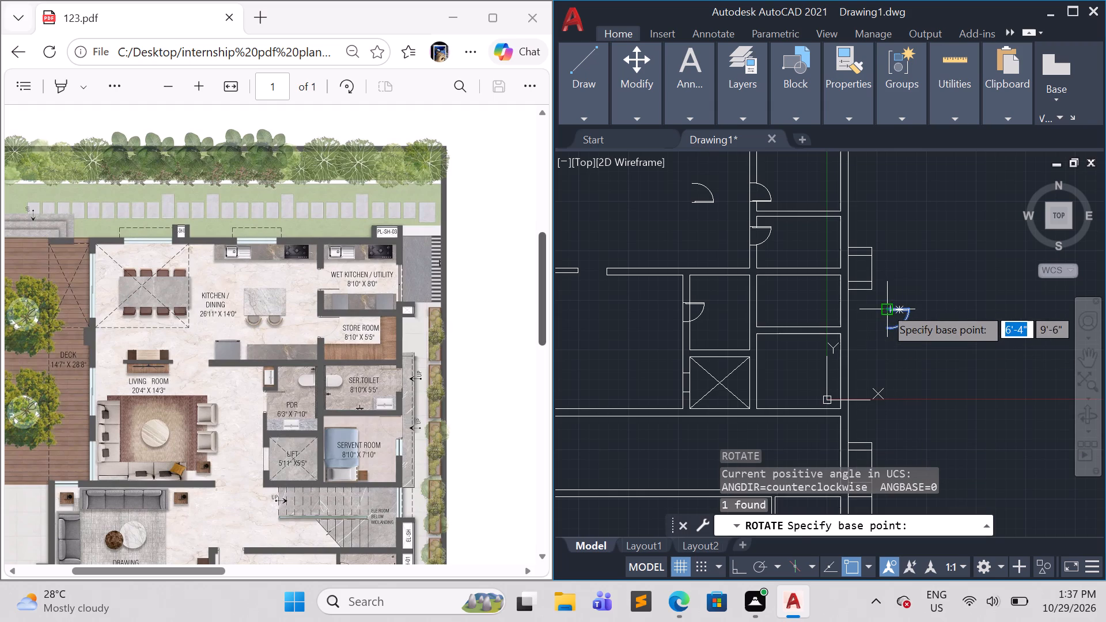
pyautogui.click(884, 306)
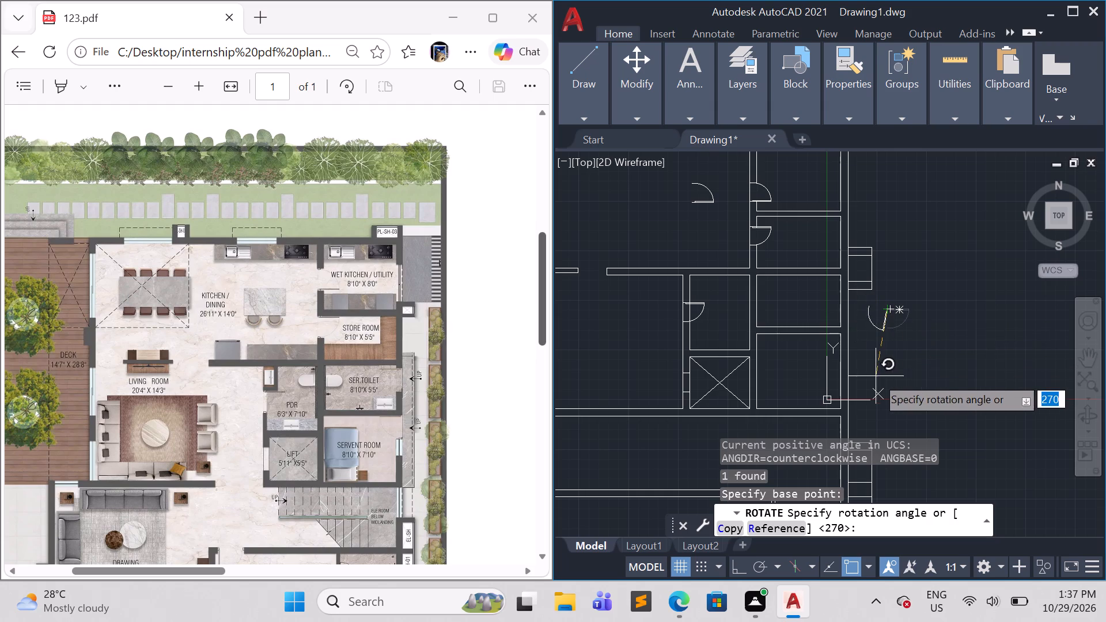
pyautogui.press('F8')
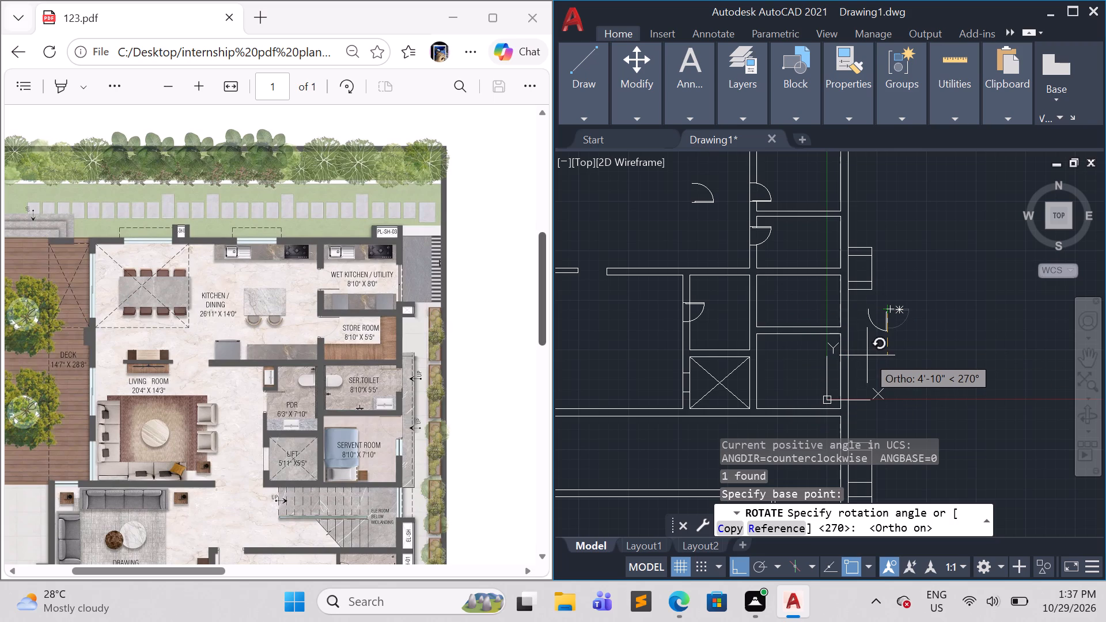
pyautogui.click(813, 304)
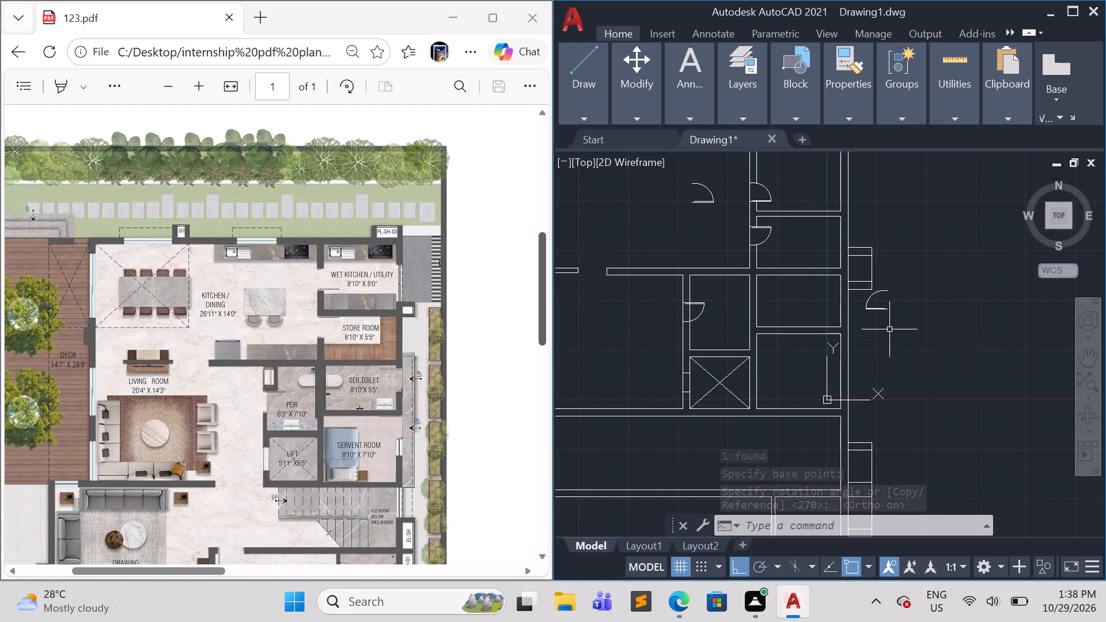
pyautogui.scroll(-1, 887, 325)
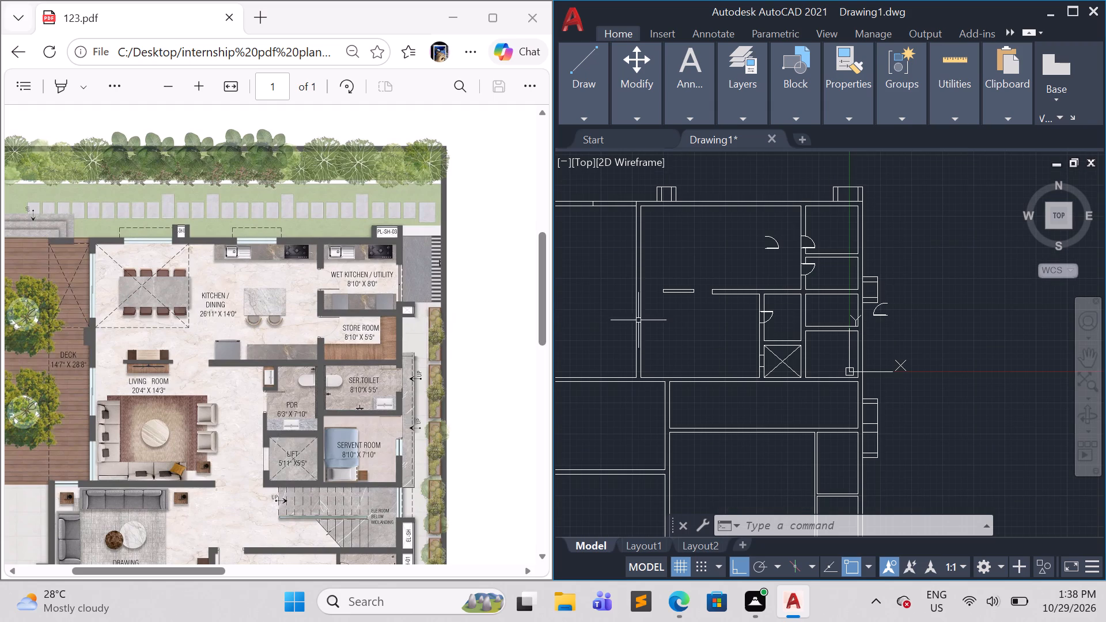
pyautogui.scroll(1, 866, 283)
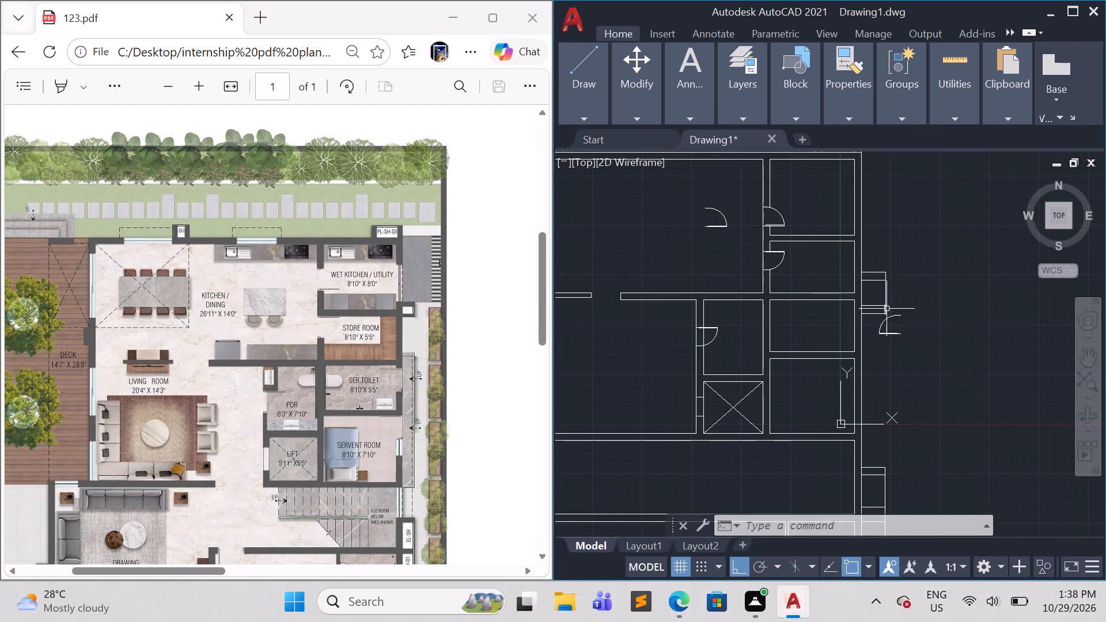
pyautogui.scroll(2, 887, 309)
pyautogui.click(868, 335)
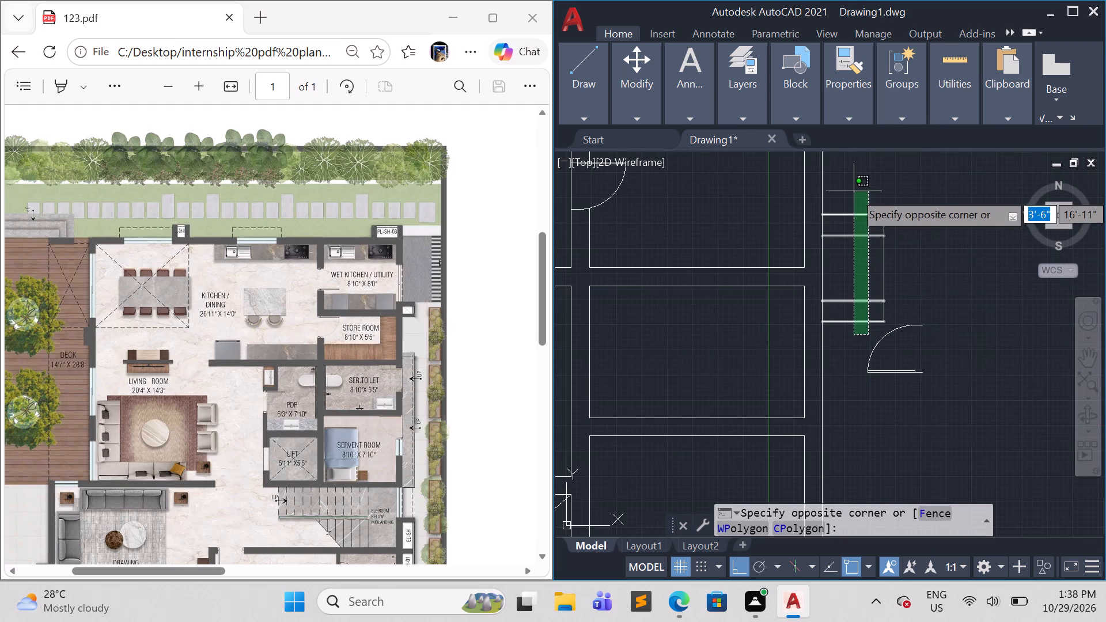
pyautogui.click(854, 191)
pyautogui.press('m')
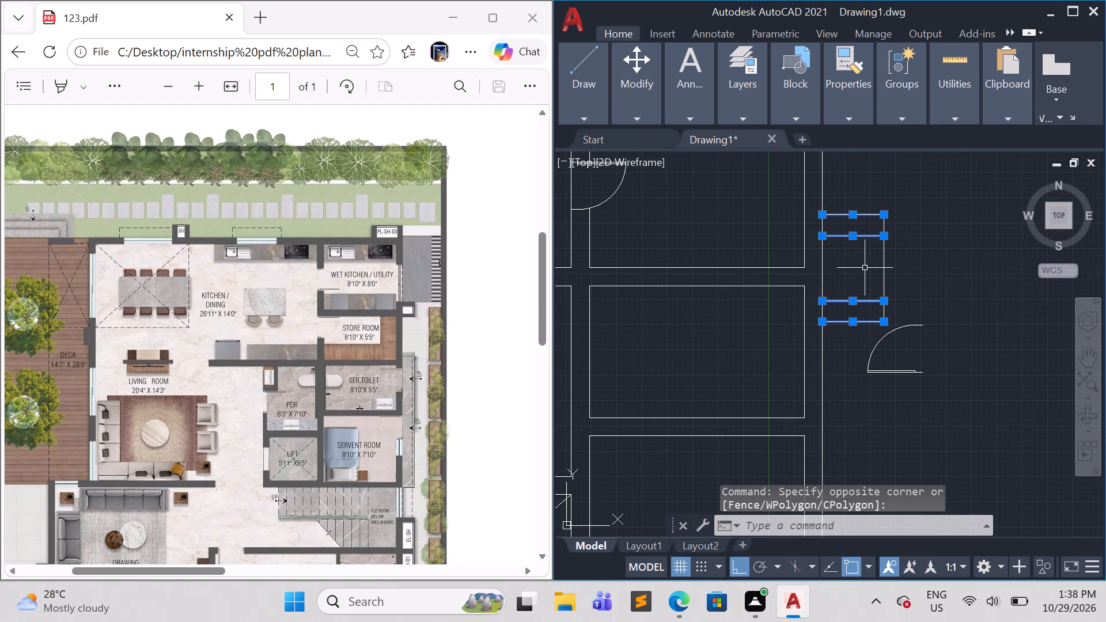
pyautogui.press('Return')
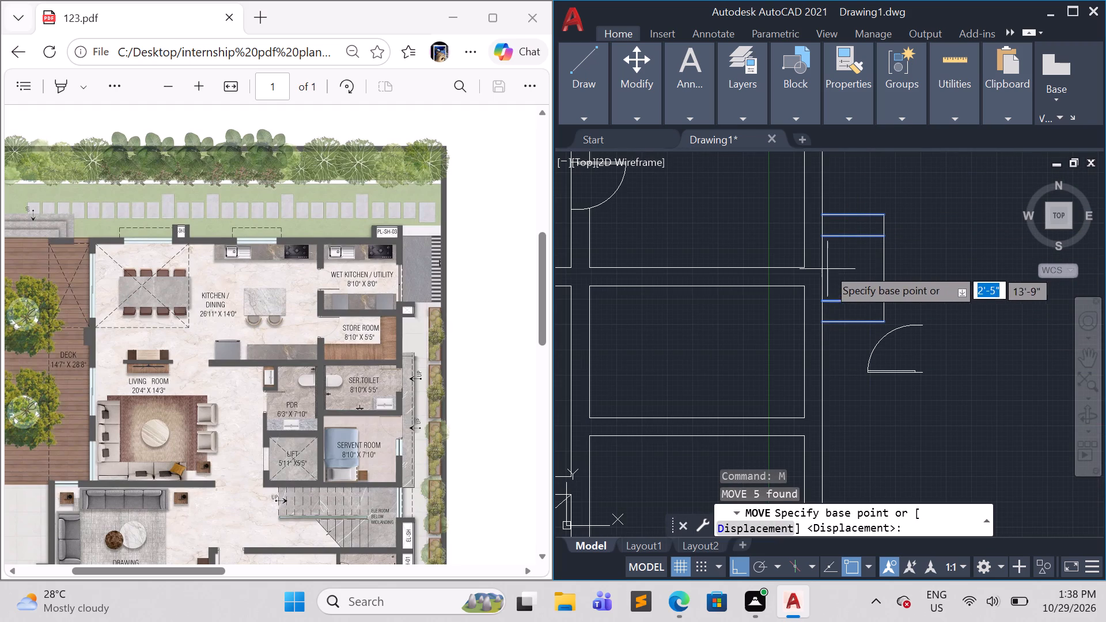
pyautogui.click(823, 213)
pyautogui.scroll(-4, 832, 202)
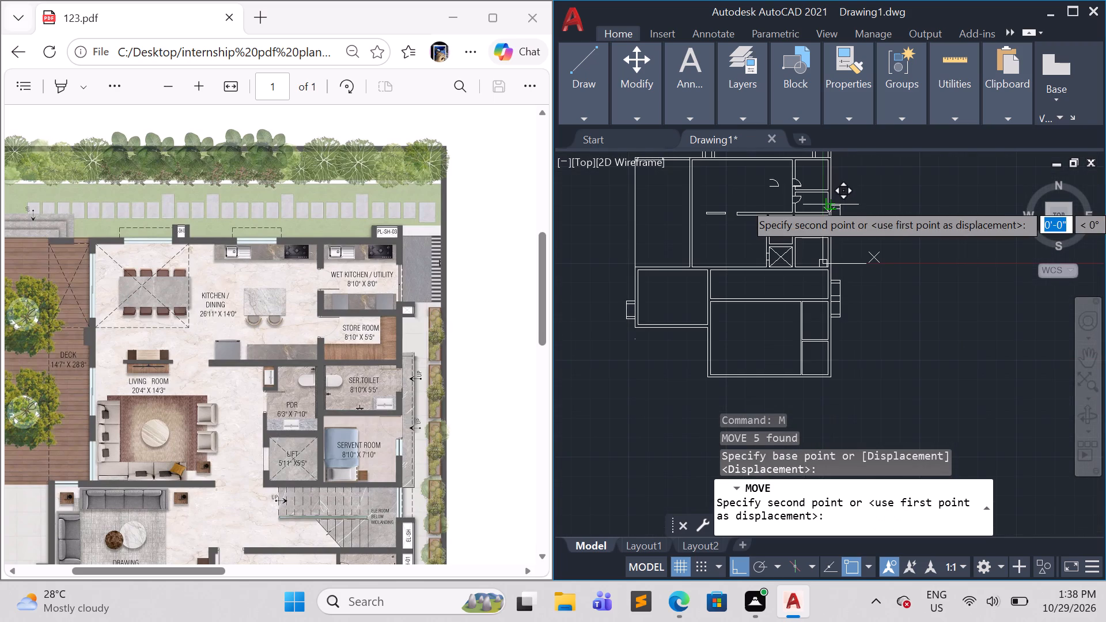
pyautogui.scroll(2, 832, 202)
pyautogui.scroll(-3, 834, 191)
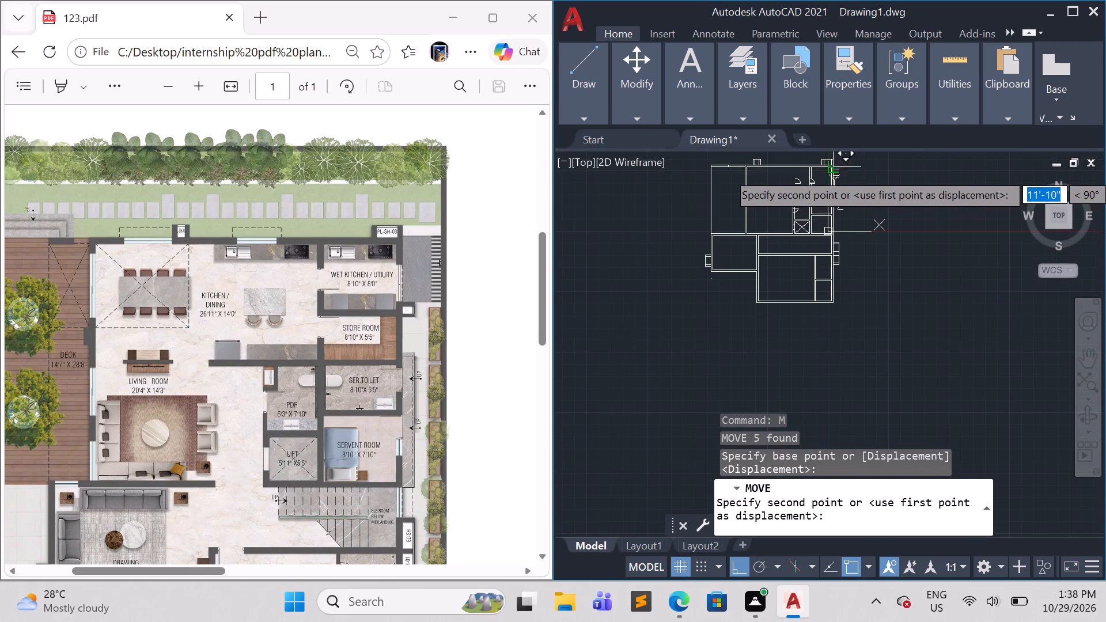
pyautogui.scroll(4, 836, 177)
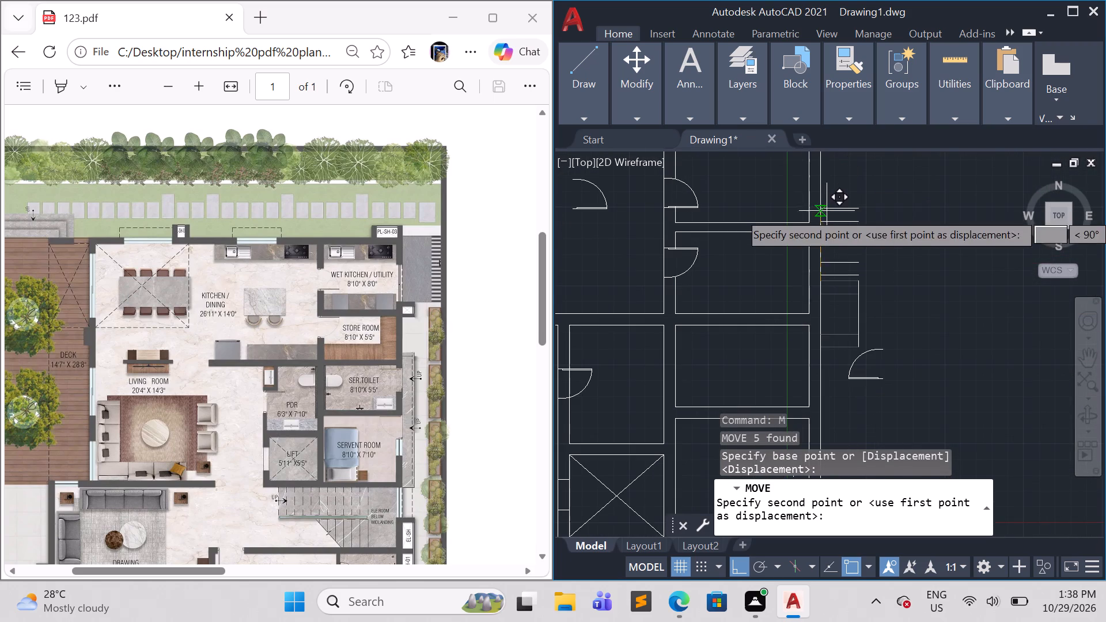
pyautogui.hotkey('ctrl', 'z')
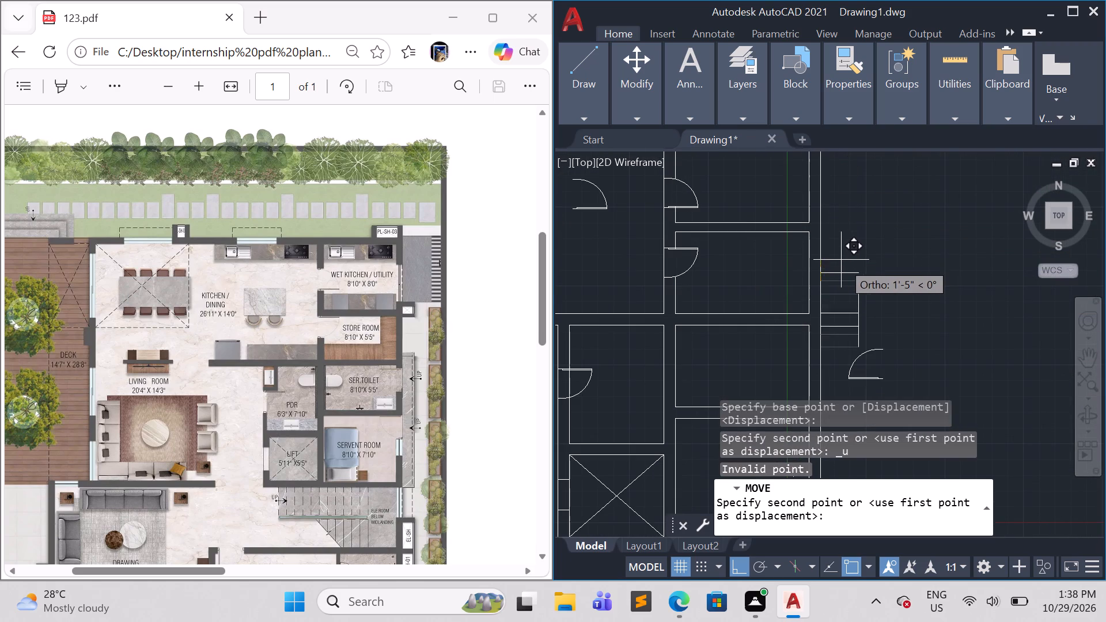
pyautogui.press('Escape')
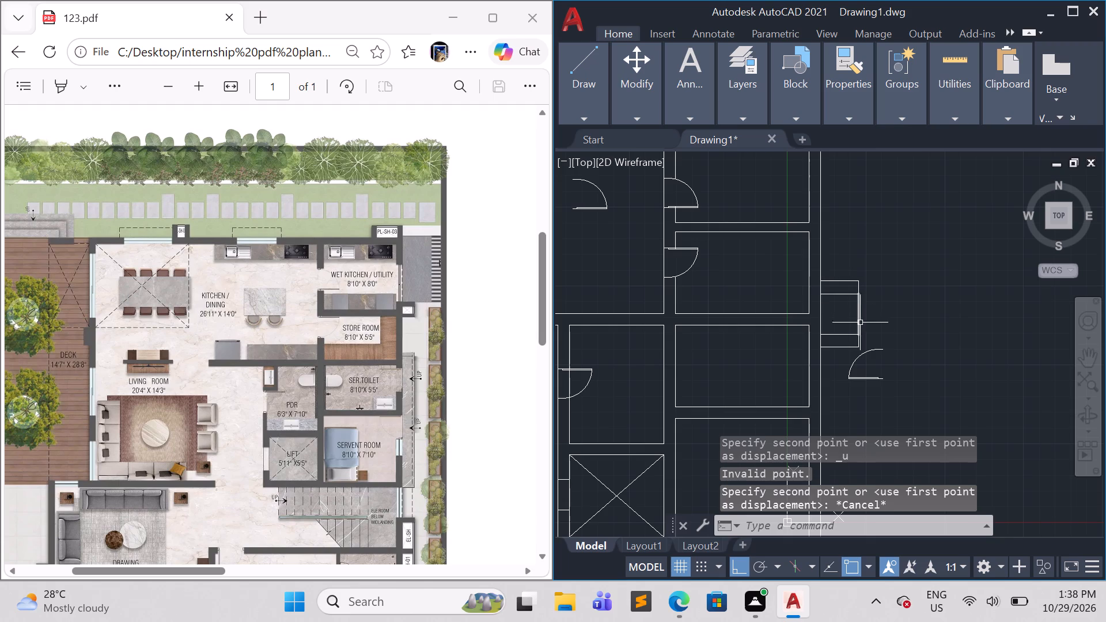
# Move the complete rectangular projection straight up the right outer wall so it spans the wall between the wet kitchen and store room.
pyautogui.scroll(2, 857, 348)
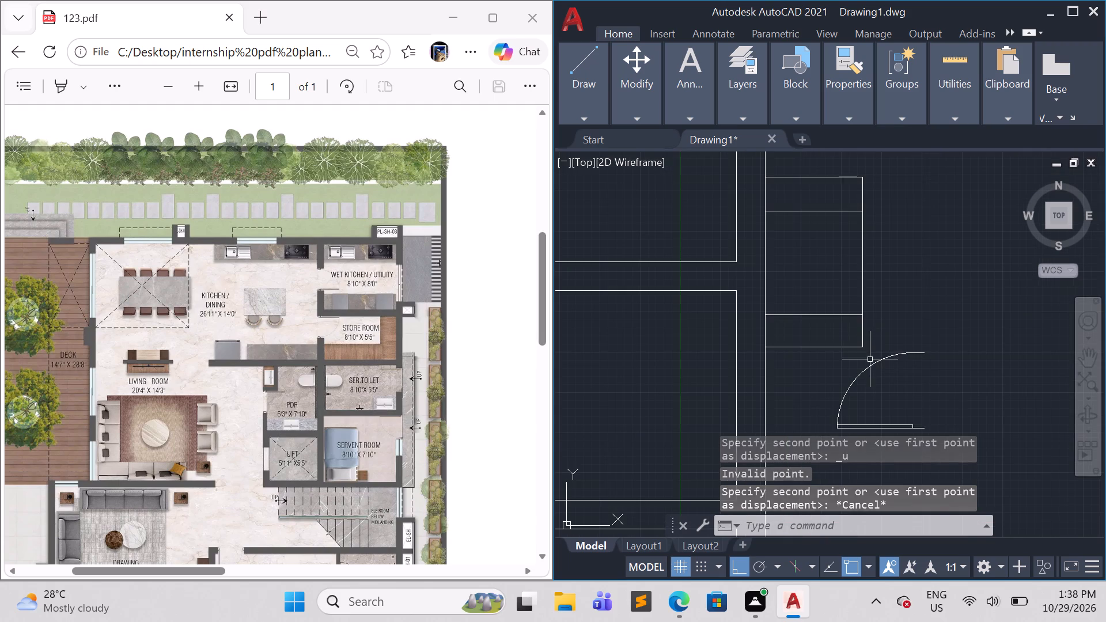
pyautogui.click(870, 359)
pyautogui.click(809, 171)
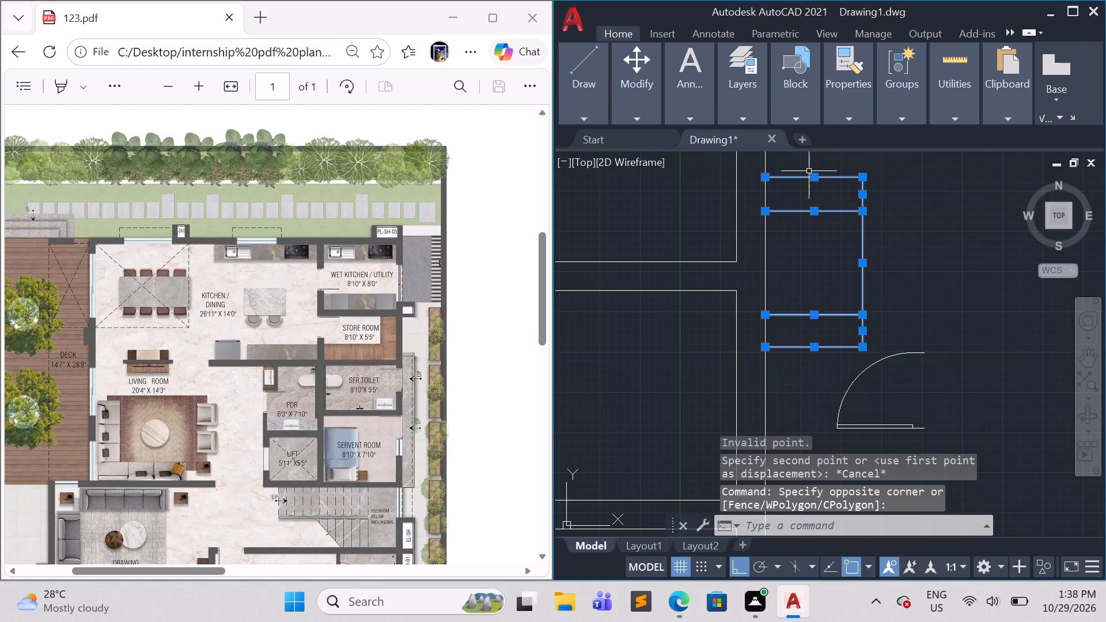
pyautogui.press('m')
pyautogui.press('Return')
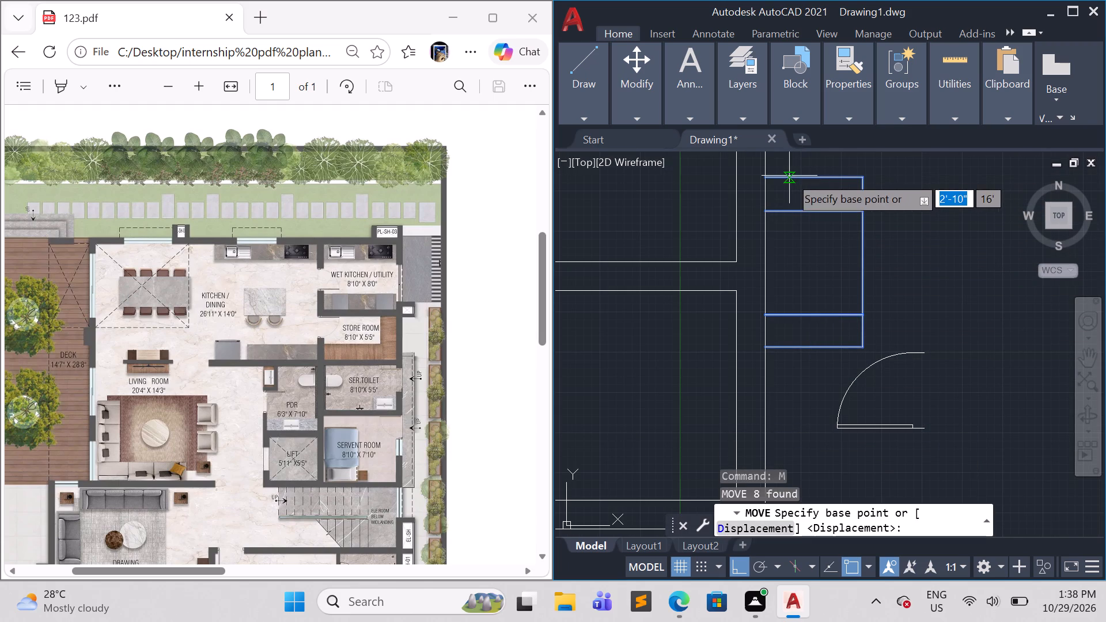
pyautogui.click(768, 174)
pyautogui.scroll(-4, 760, 172)
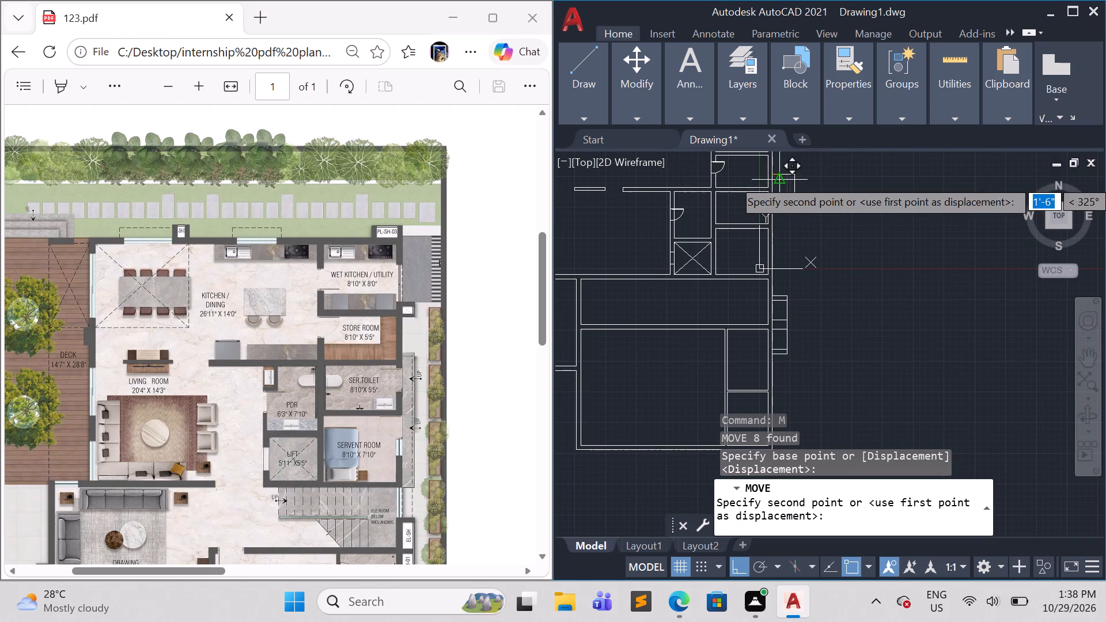
pyautogui.moveTo(798, 184); pyautogui.dragTo(783, 302, button='middle')
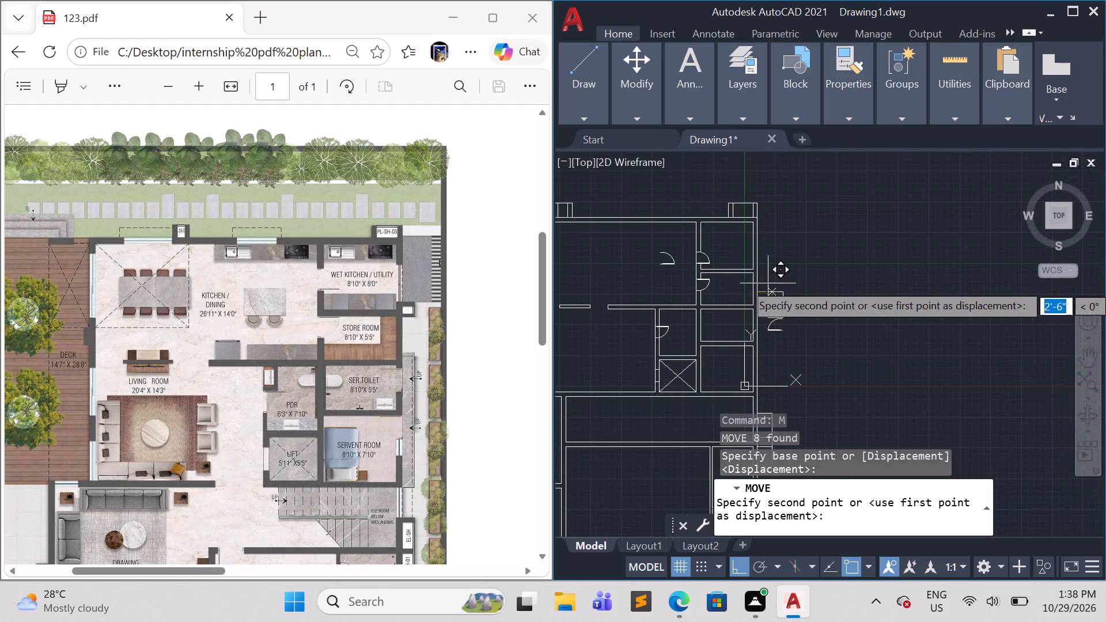
pyautogui.scroll(4, 761, 275)
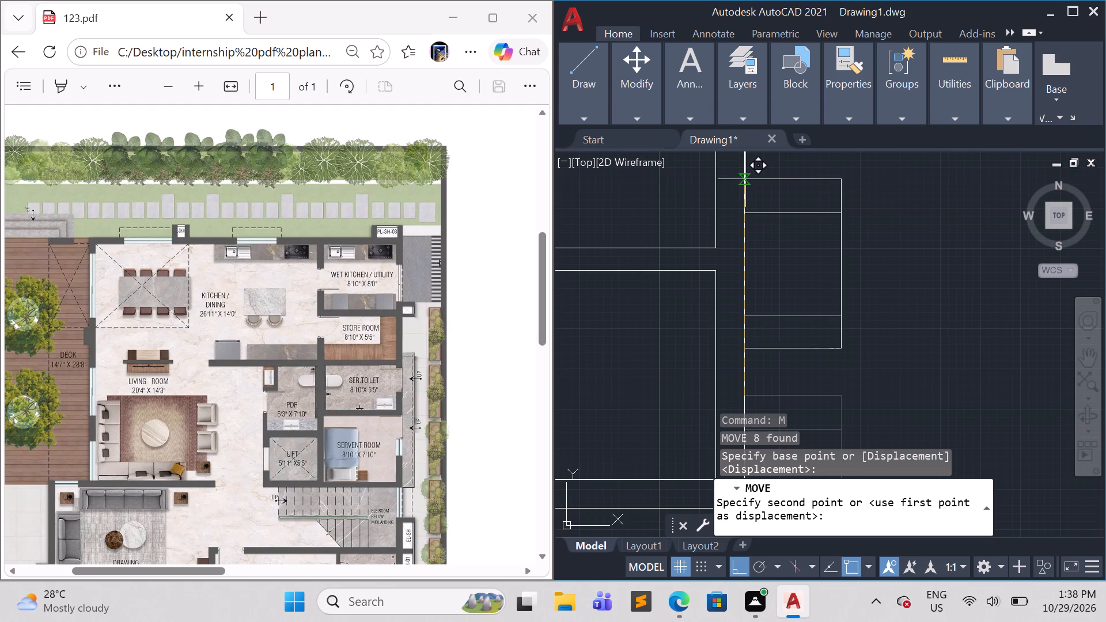
pyautogui.click(745, 179)
pyautogui.press('Escape')
pyautogui.press('Escape')
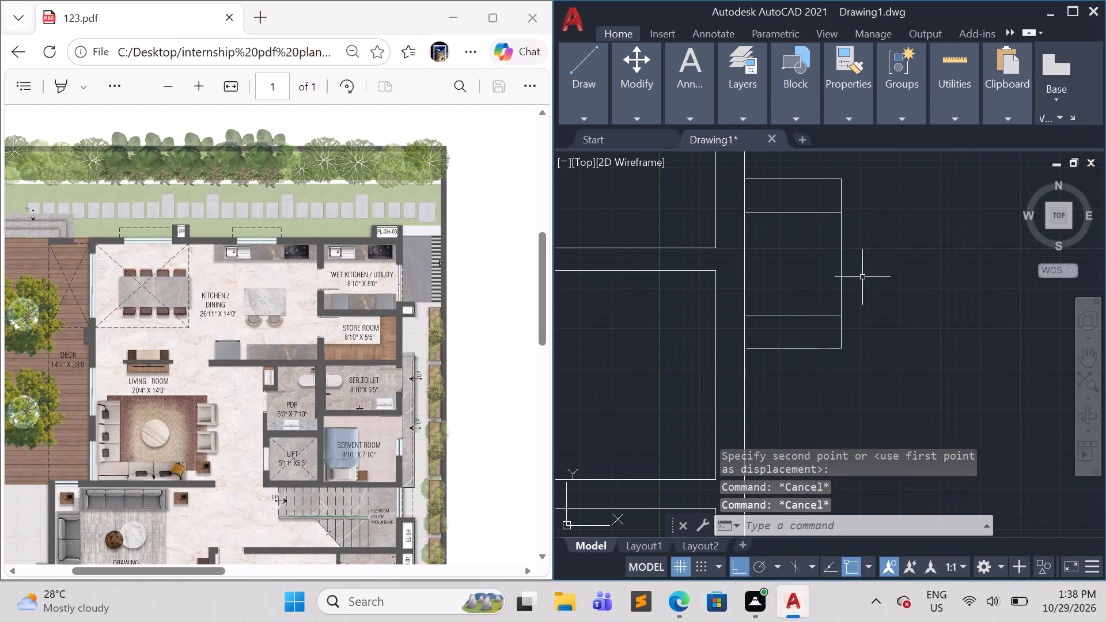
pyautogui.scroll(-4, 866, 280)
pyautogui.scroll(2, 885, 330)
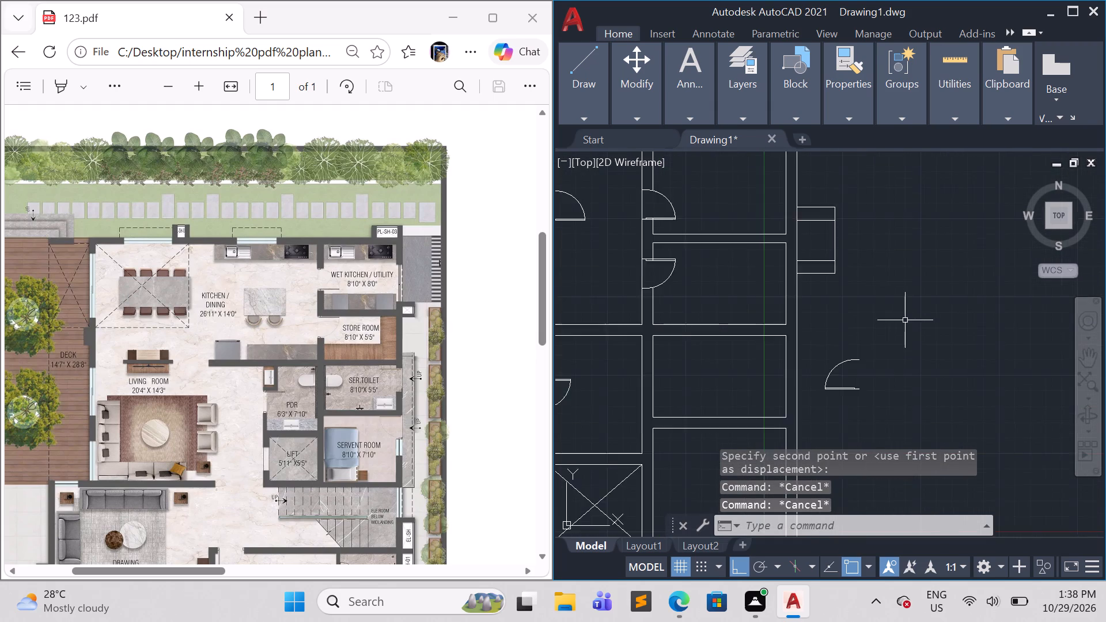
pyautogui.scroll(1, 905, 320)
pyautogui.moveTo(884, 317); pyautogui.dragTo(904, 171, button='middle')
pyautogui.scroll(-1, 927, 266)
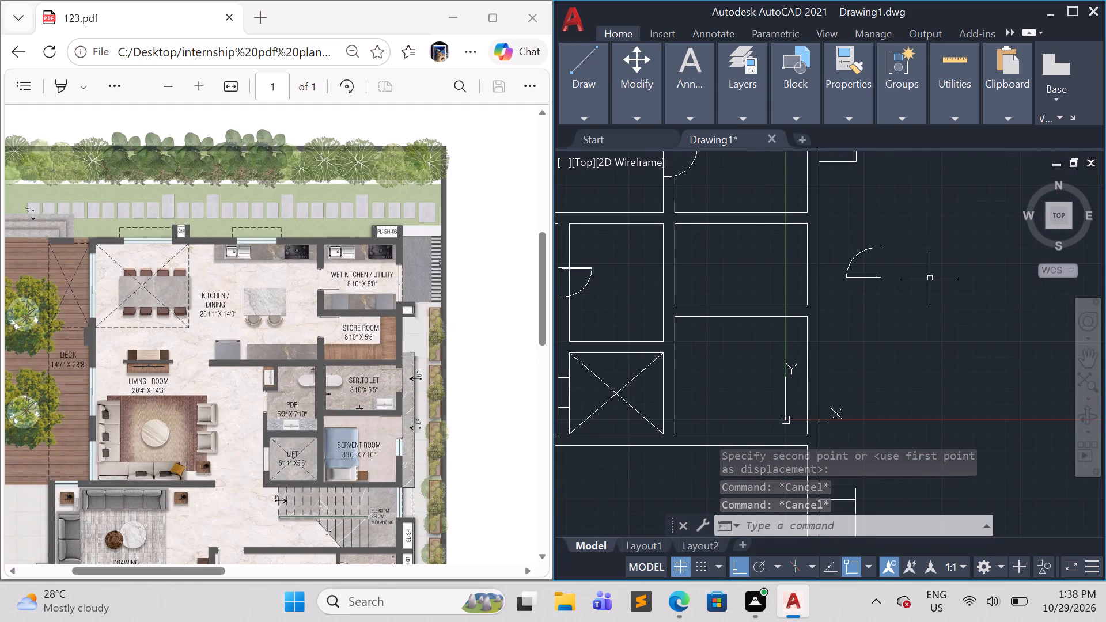
# Move the rotated door horizontally into the servant toilet's right wall, aligning its jamb ends with the outer wall line.
pyautogui.click(889, 295)
pyautogui.click(854, 239)
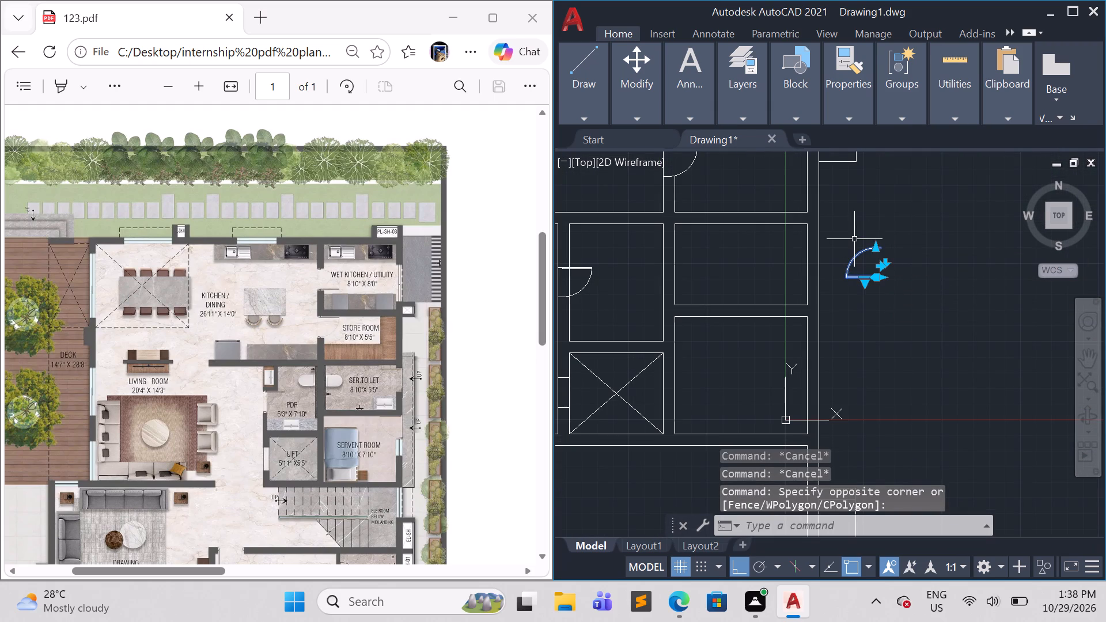
pyautogui.press('m')
pyautogui.press('Return')
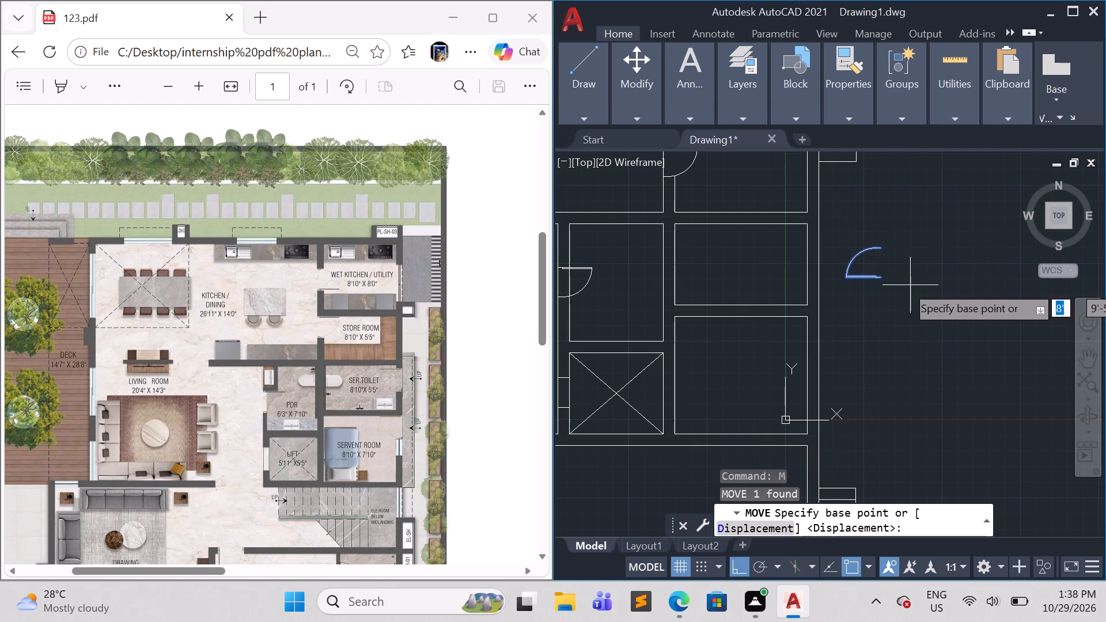
pyautogui.click(886, 279)
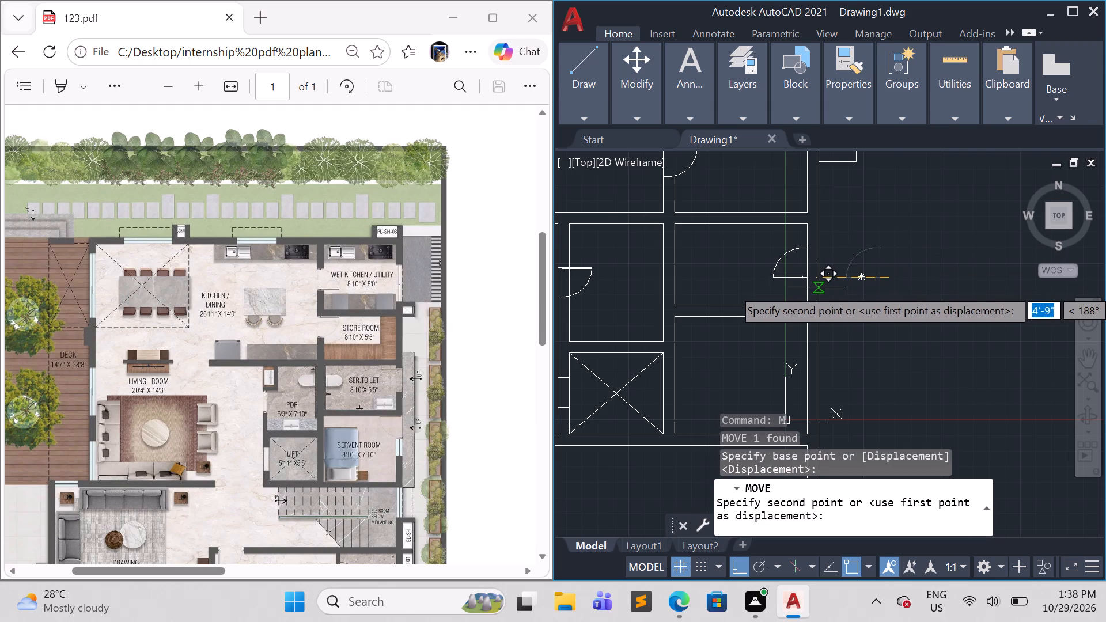
pyautogui.scroll(2, 819, 286)
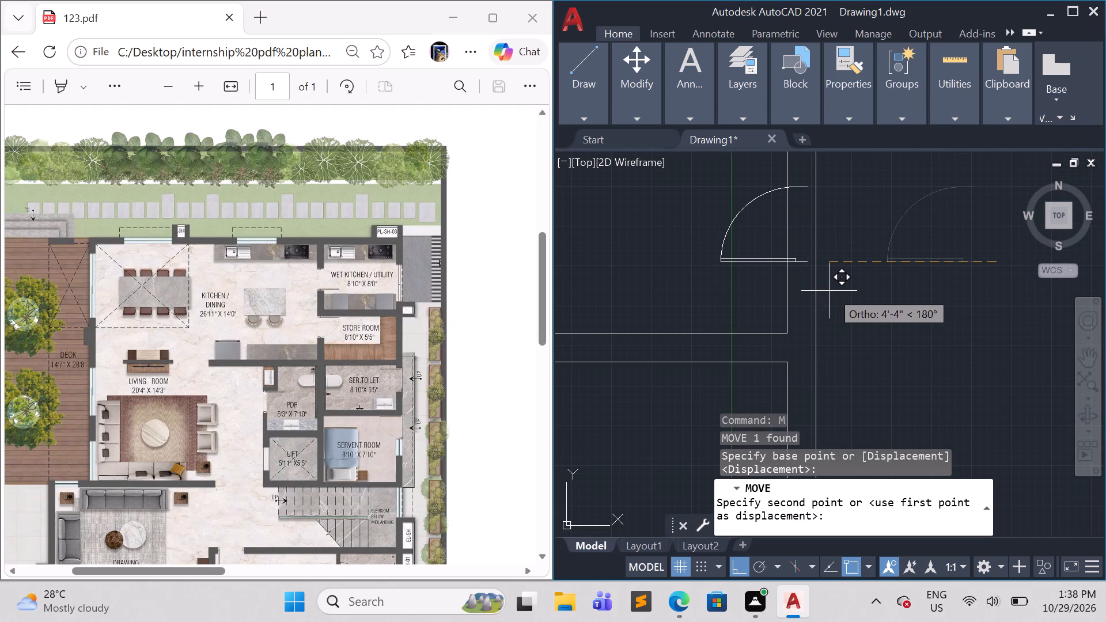
pyautogui.click(838, 292)
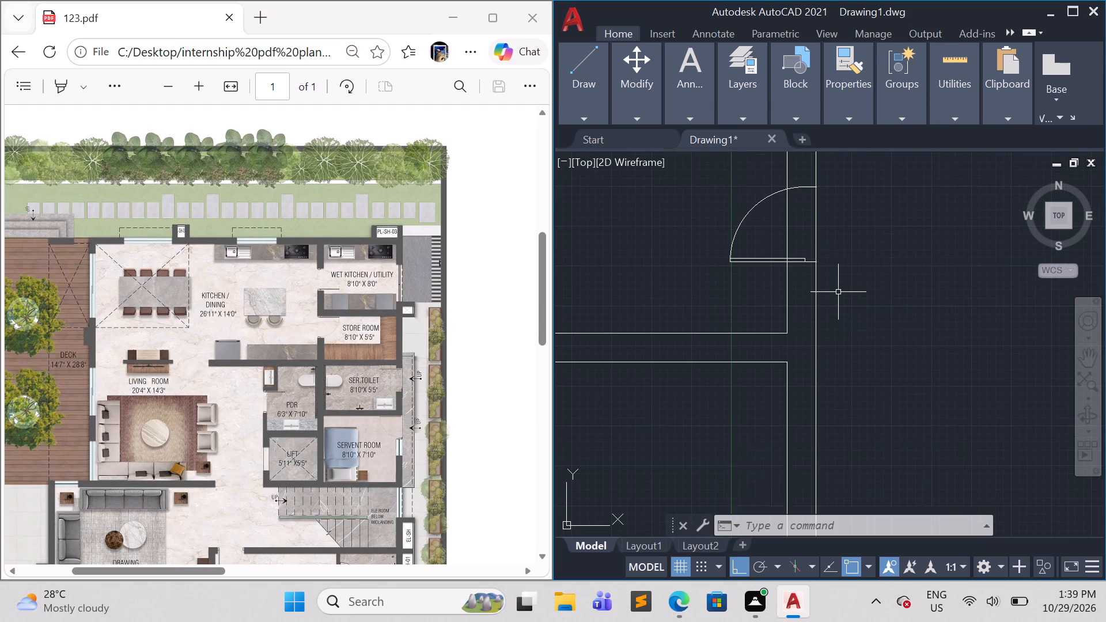
pyautogui.press('Escape')
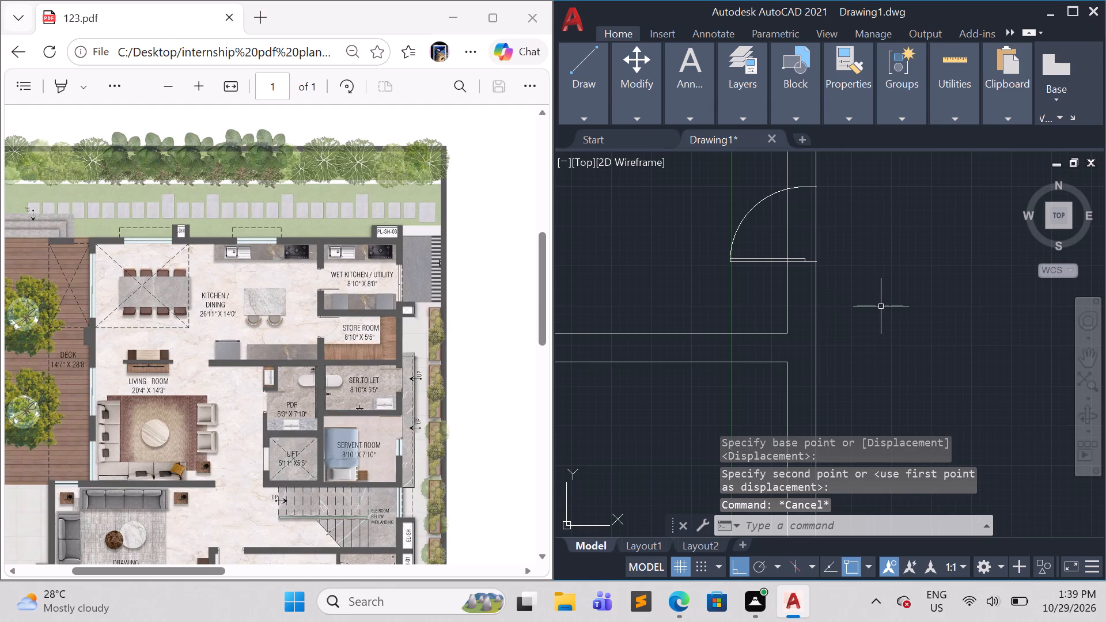
# Trim the inner wall lines crossing the door openings of the servant toilet and the PDR room.
pyautogui.write('tr')
pyautogui.press('Return')
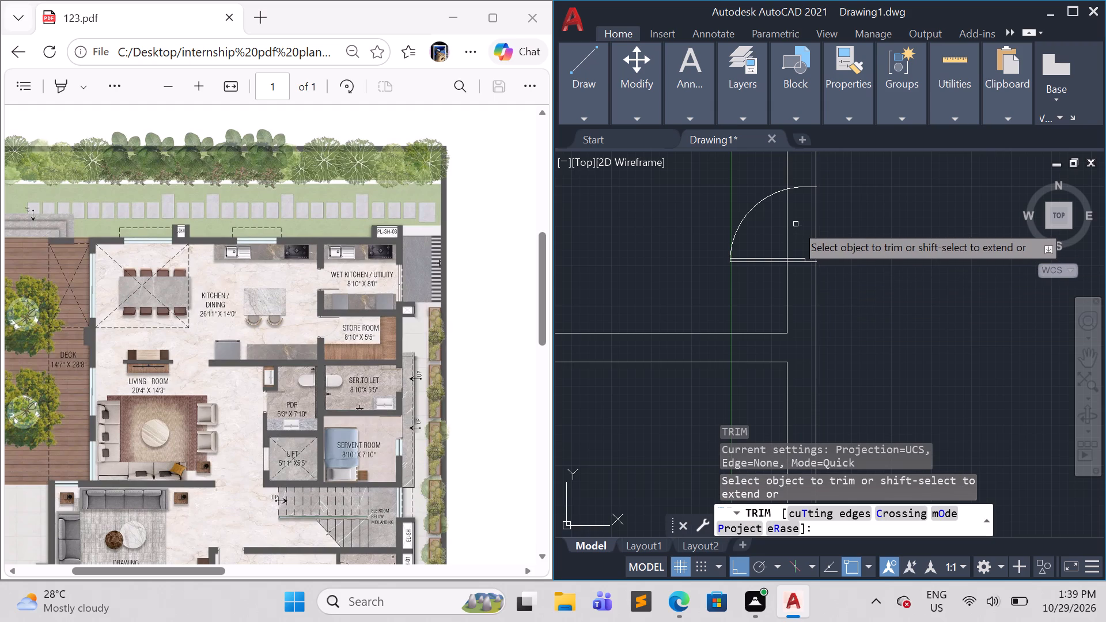
pyautogui.click(787, 222)
pyautogui.scroll(-4, 838, 281)
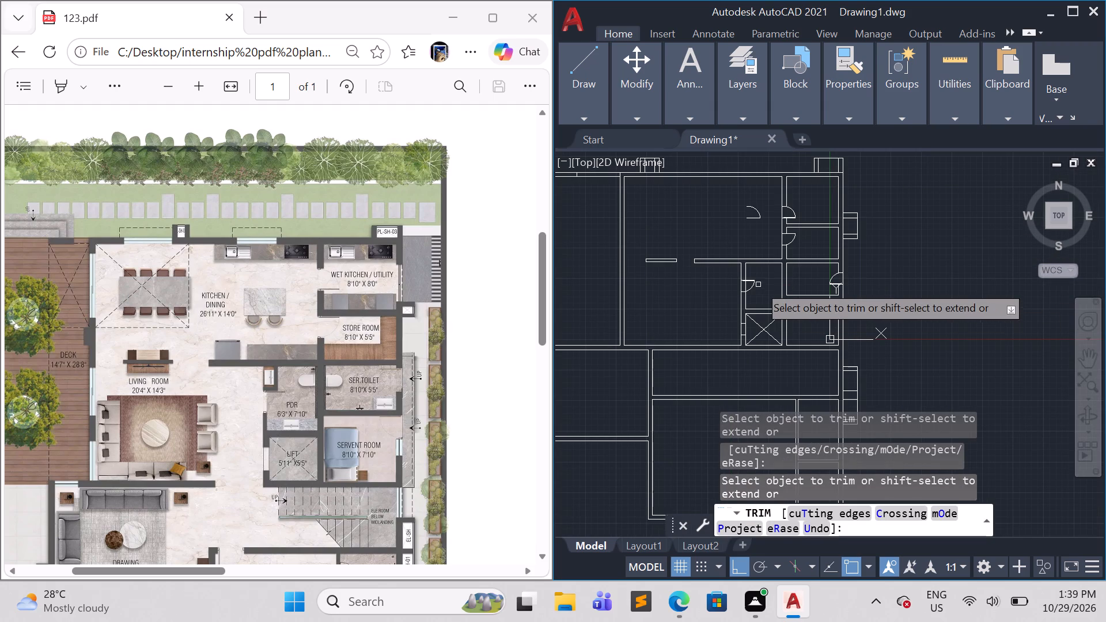
pyautogui.scroll(4, 740, 287)
pyautogui.click(767, 275)
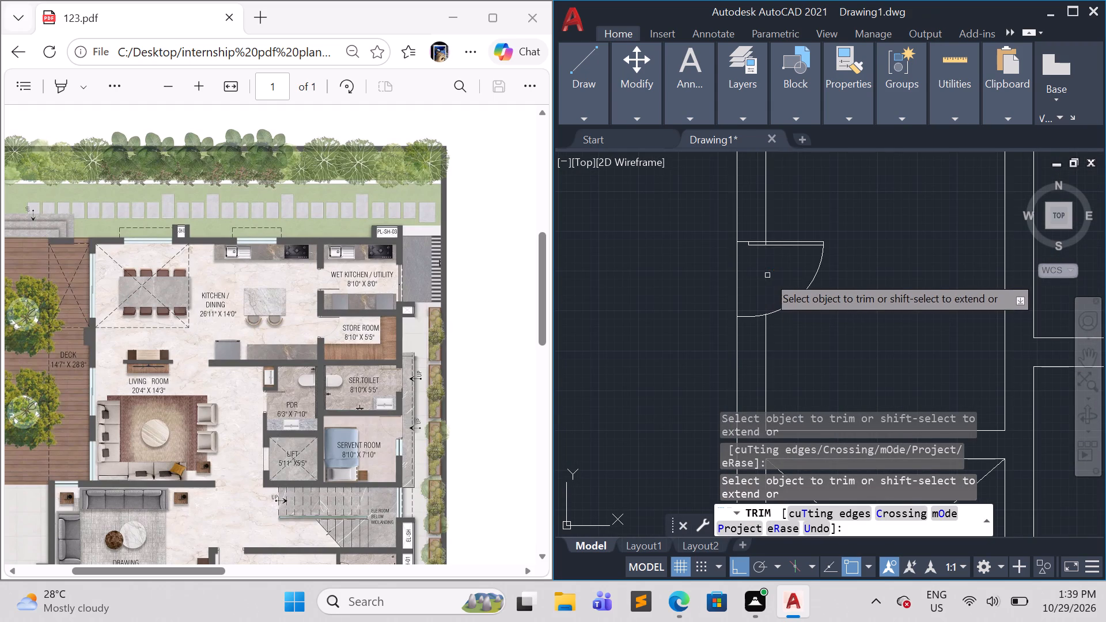
pyautogui.scroll(-4, 899, 349)
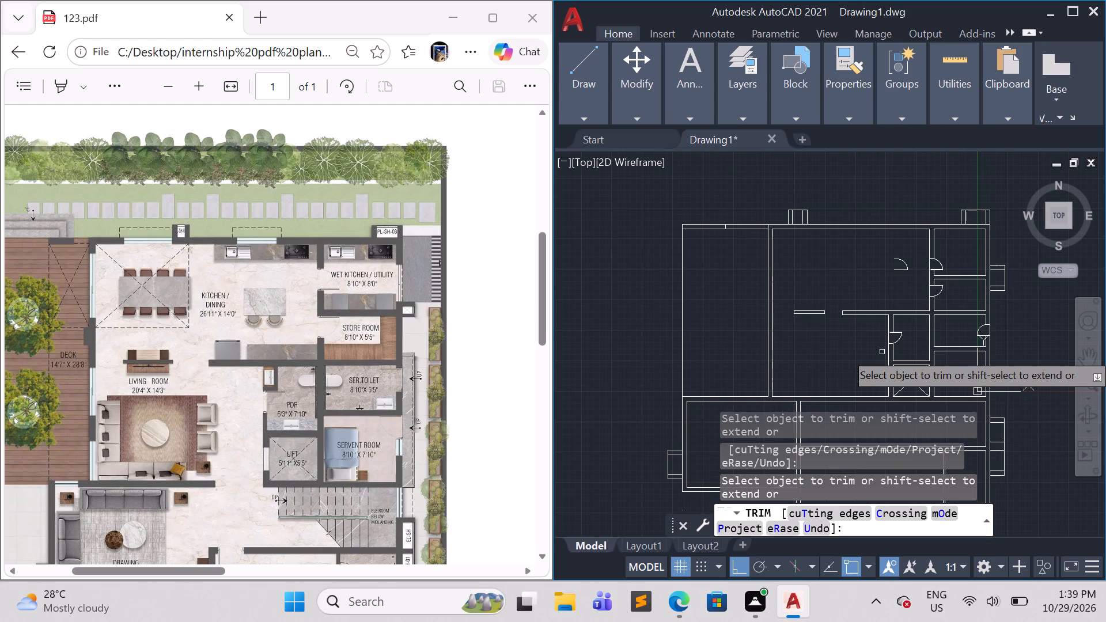
pyautogui.scroll(2, 998, 344)
pyautogui.moveTo(1005, 370); pyautogui.dragTo(946, 257, button='middle')
pyautogui.scroll(1, 953, 266)
pyautogui.scroll(-2, 921, 263)
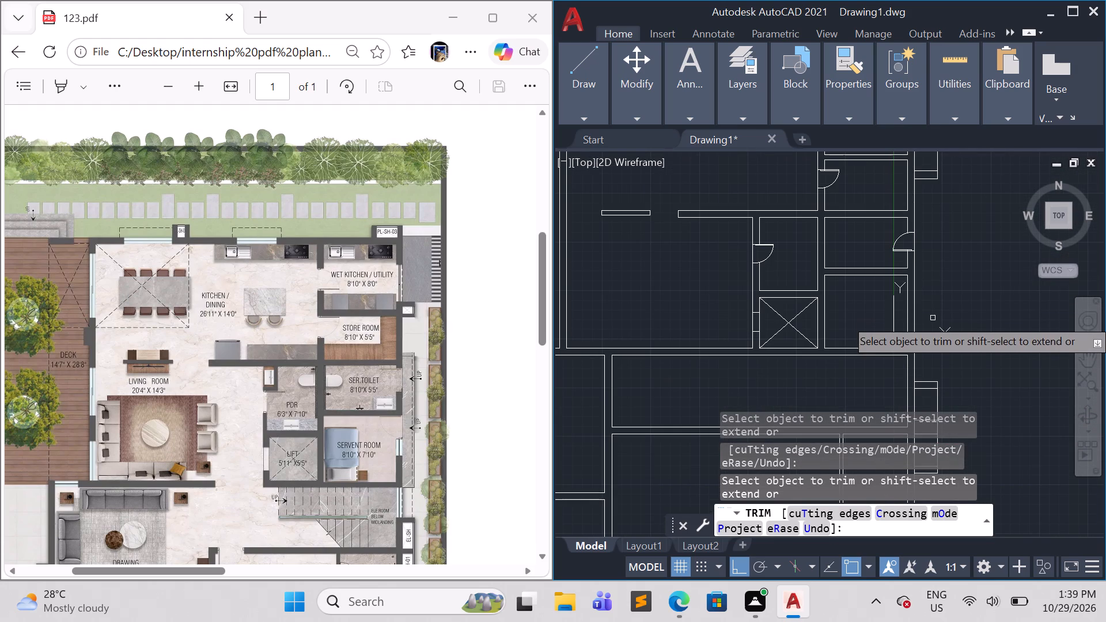
pyautogui.scroll(-1, 355, 478)
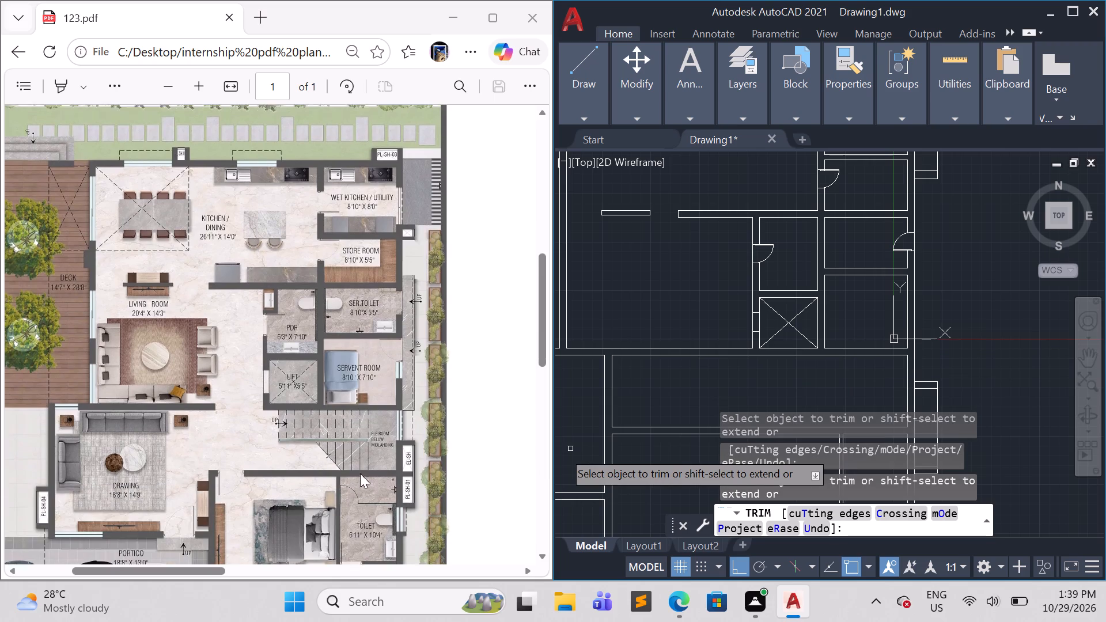
pyautogui.scroll(-1, 365, 469)
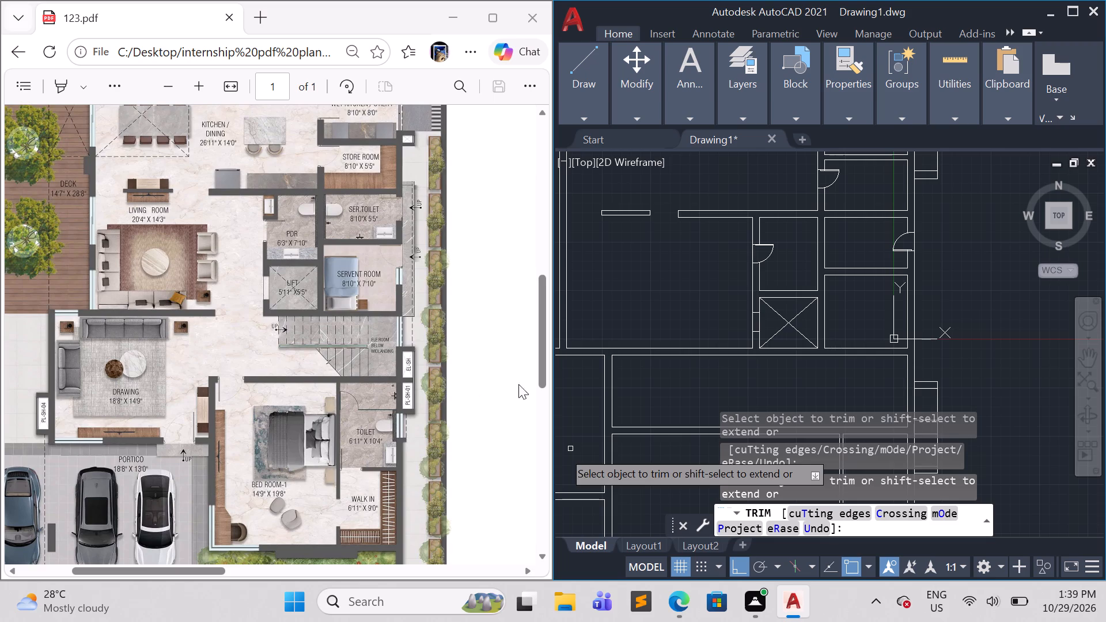
pyautogui.press('Escape')
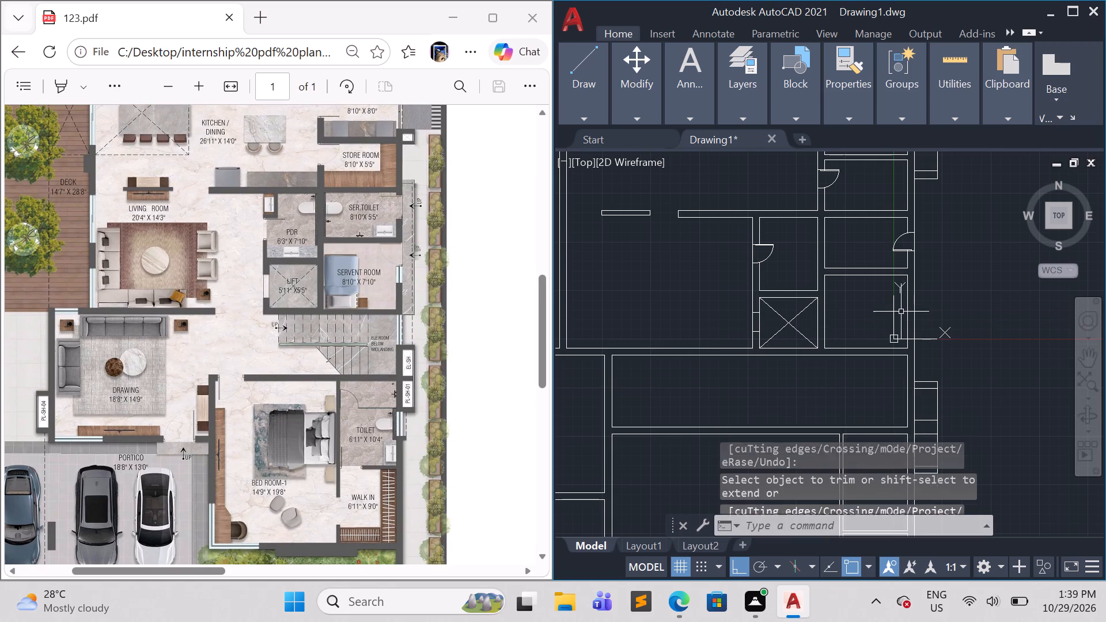
# Mirror the servant toilet door into the servant room about the room's upper inner wall line, keeping the original door.
pyautogui.scroll(1, 908, 302)
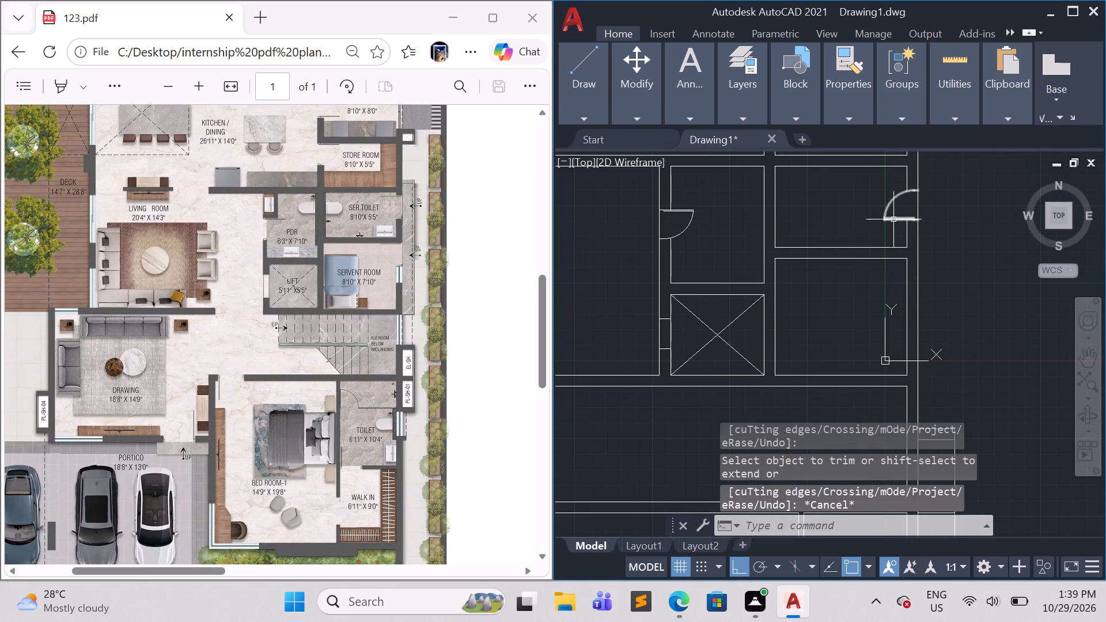
pyautogui.click(893, 219)
pyautogui.press('m')
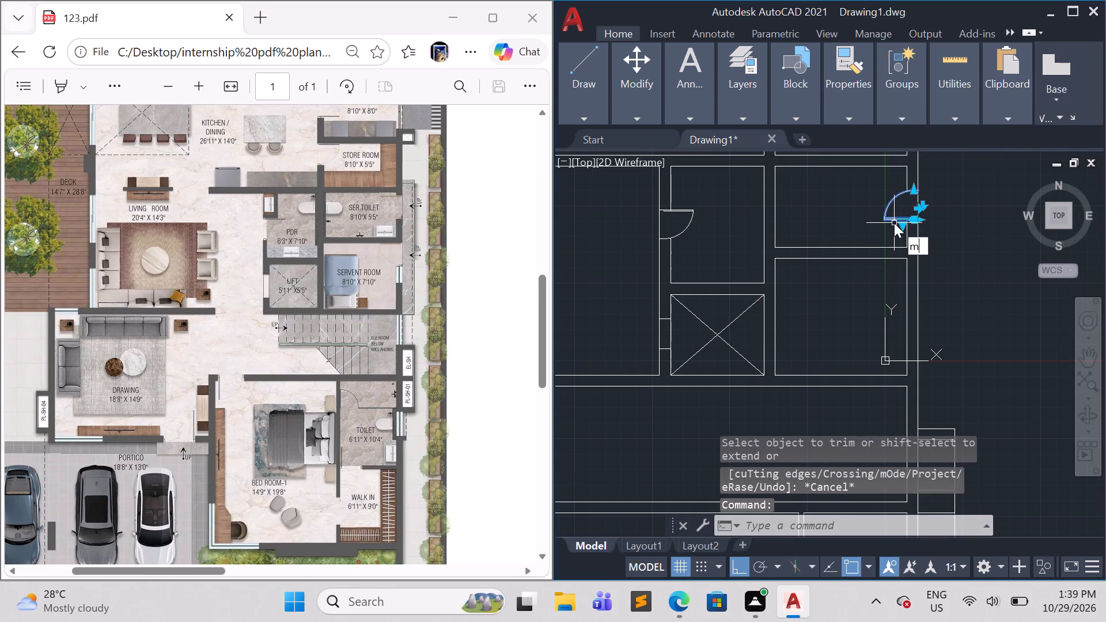
pyautogui.press('i')
pyautogui.press('Return')
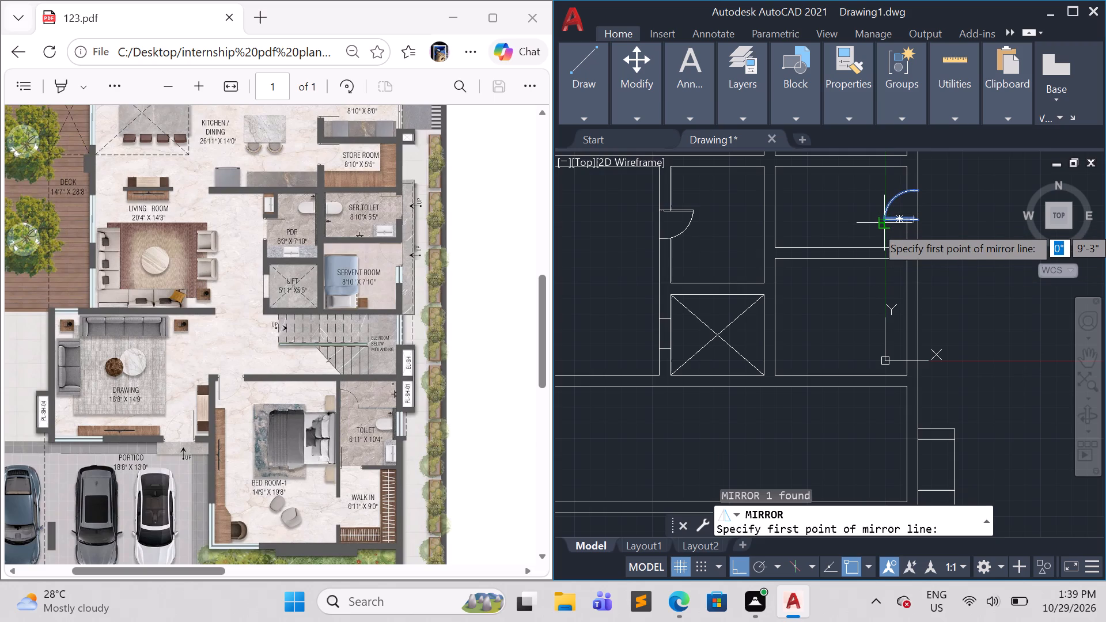
pyautogui.scroll(2, 881, 227)
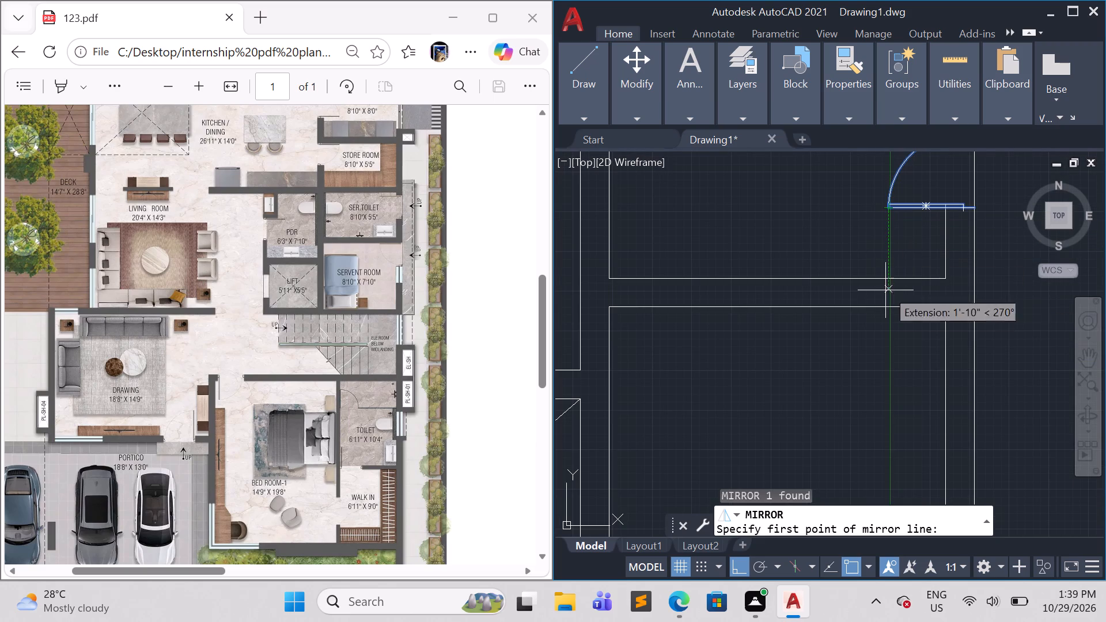
pyautogui.click(883, 307)
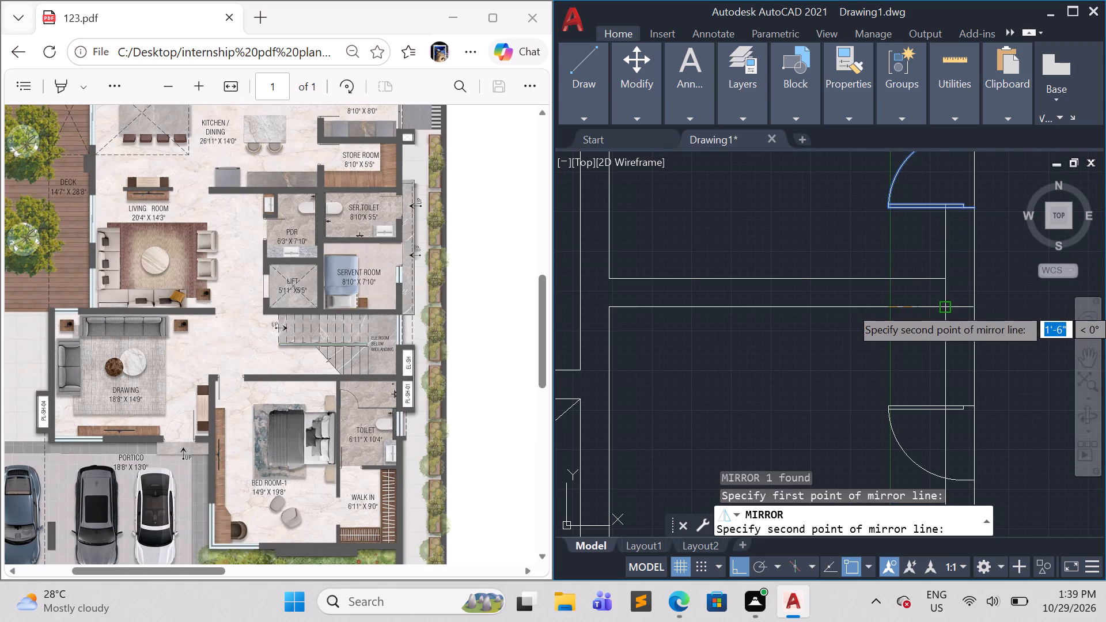
pyautogui.click(974, 309)
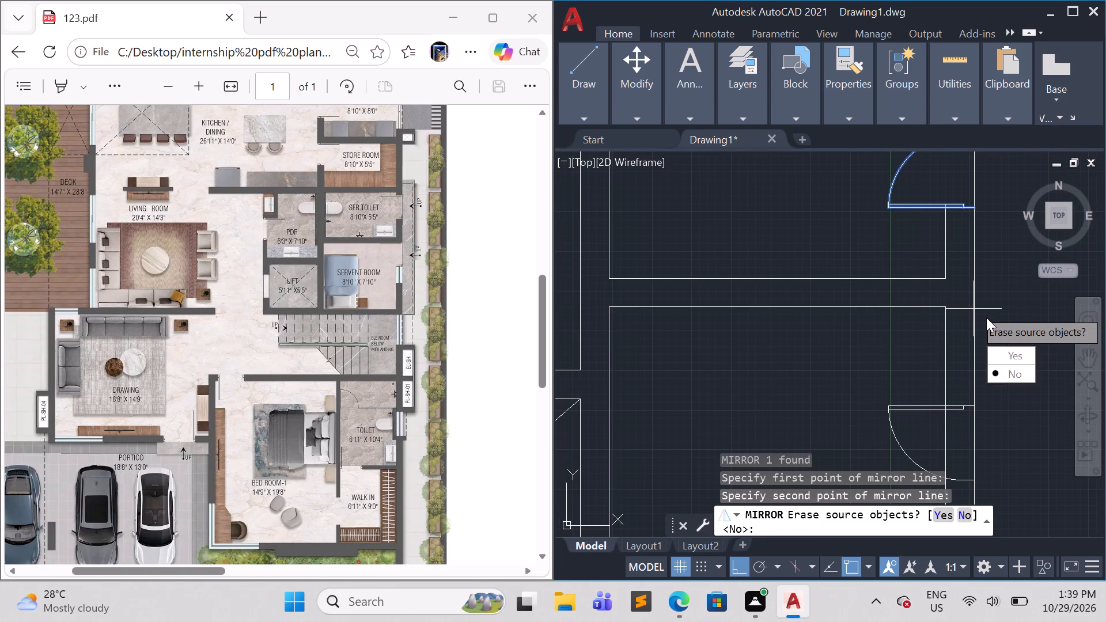
pyautogui.moveTo(1005, 372); pyautogui.dragTo(975, 309)
# Move the mirrored servant room door straight up along the right outer wall, closer to the room's upper wall.
pyautogui.scroll(-1, 980, 319)
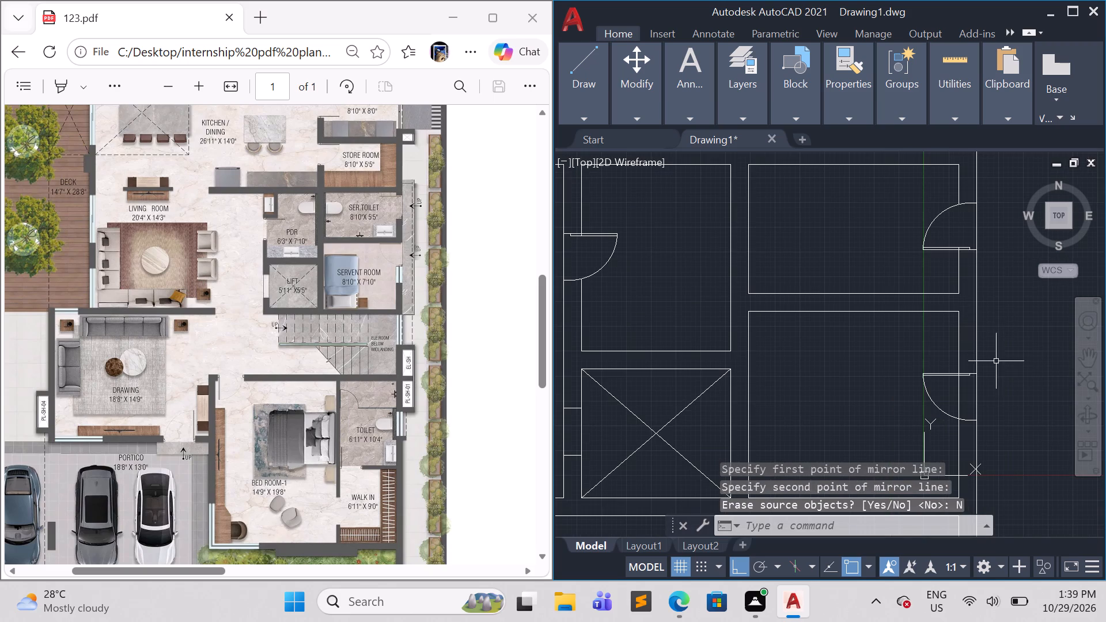
pyautogui.click(961, 376)
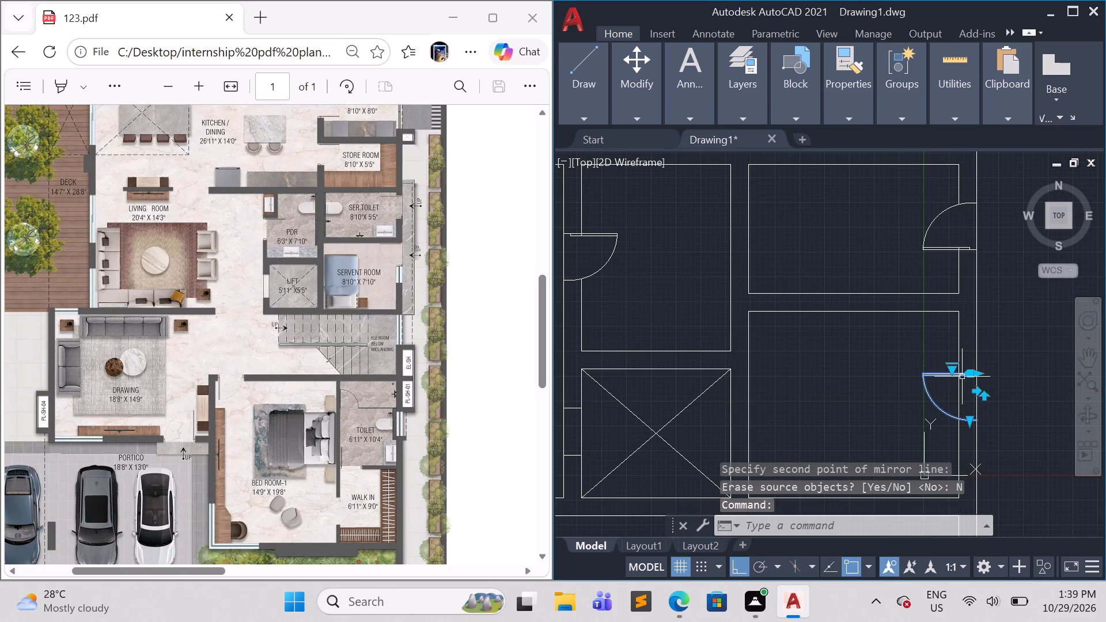
pyautogui.press('Escape')
pyautogui.scroll(-3, 994, 375)
pyautogui.scroll(2, 989, 390)
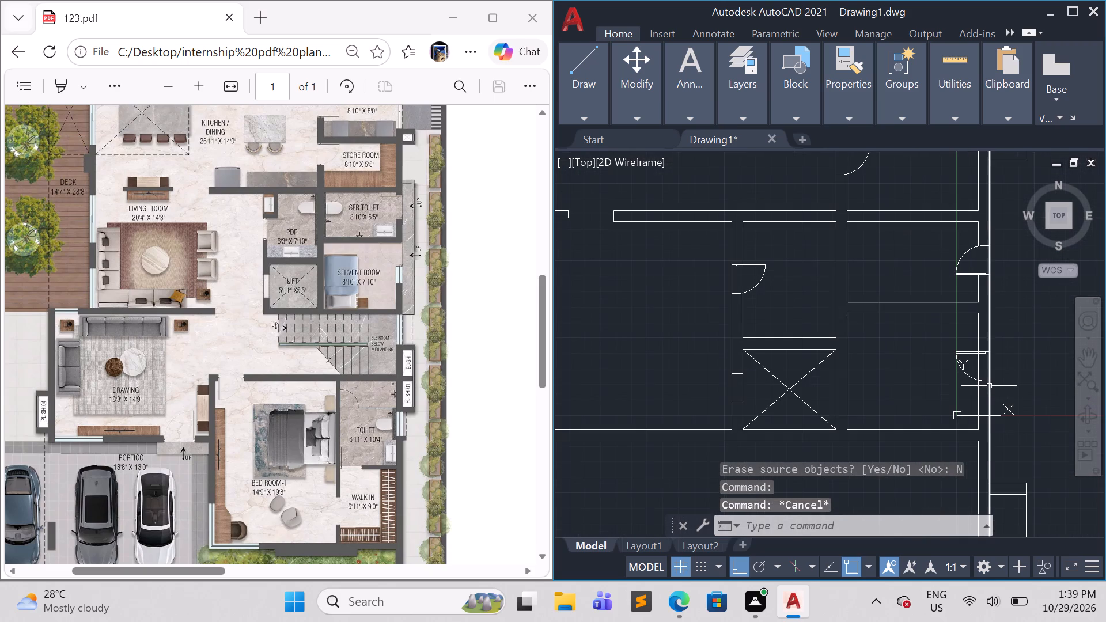
pyautogui.scroll(2, 978, 363)
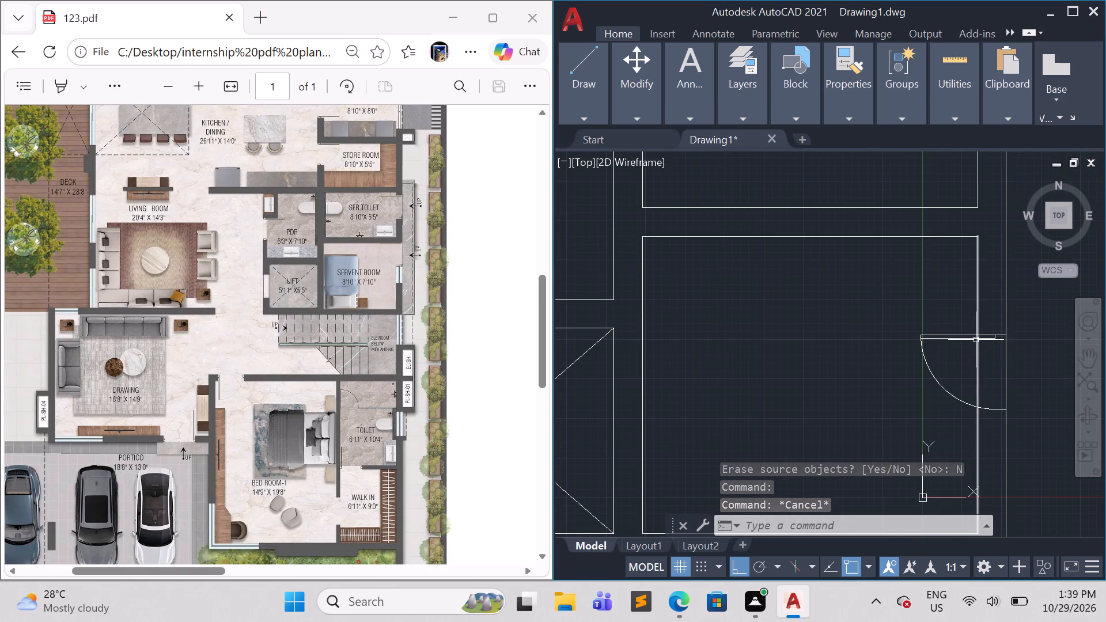
pyautogui.click(976, 337)
pyautogui.press('m')
pyautogui.press('Return')
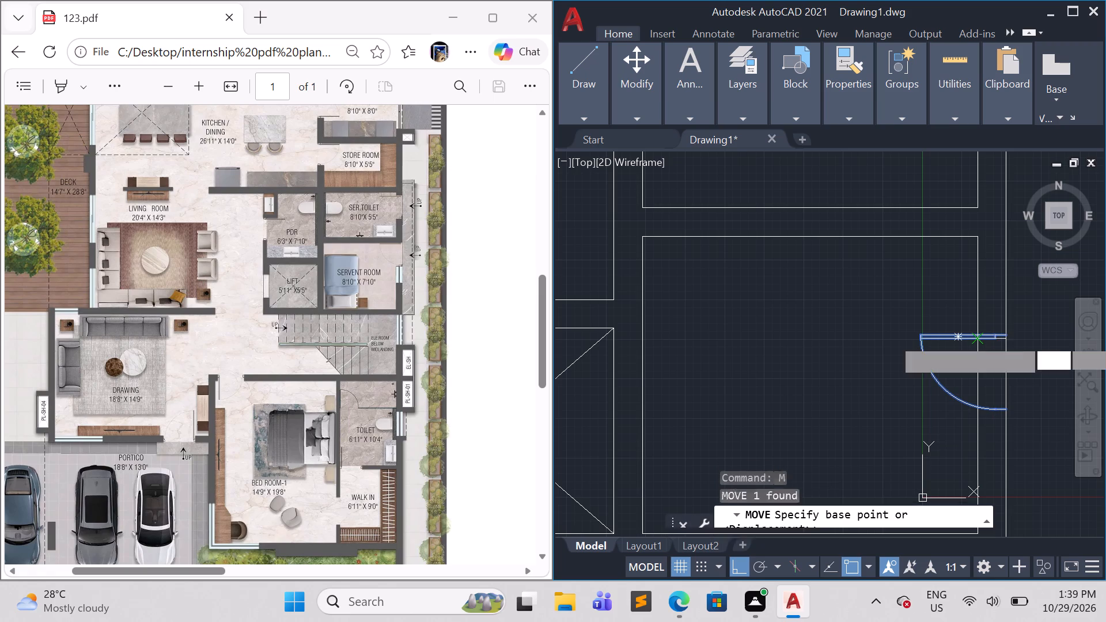
pyautogui.click(1013, 338)
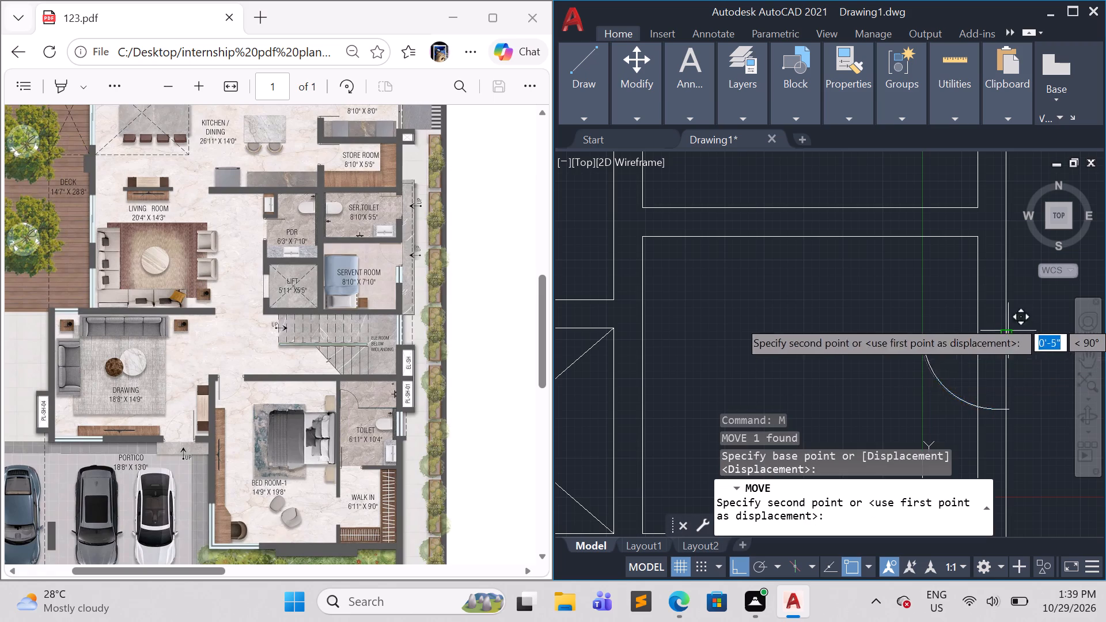
pyautogui.click(1002, 282)
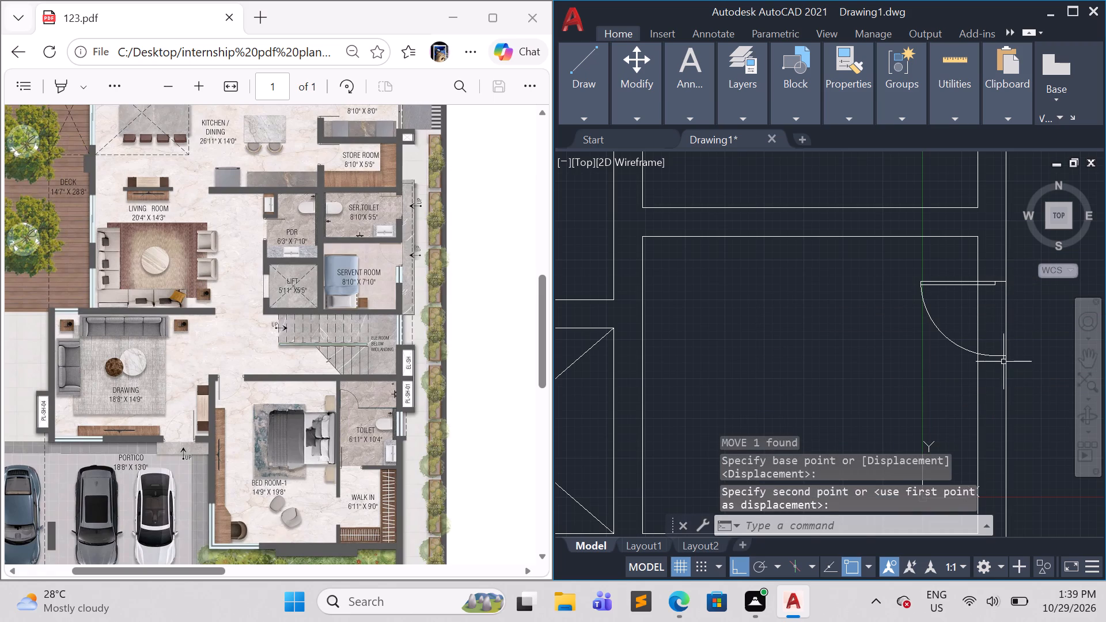
# Trim the inner wall line crossing the servant room's door opening.
pyautogui.press('Escape')
pyautogui.write('tr')
pyautogui.press('Return')
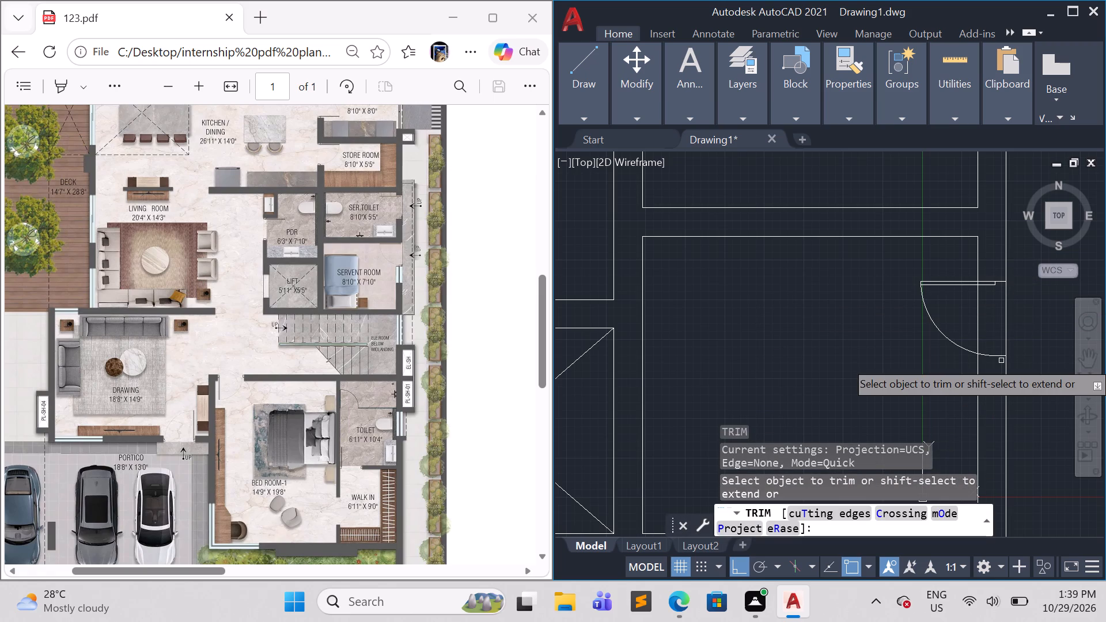
pyautogui.click(972, 310)
pyautogui.click(972, 310)
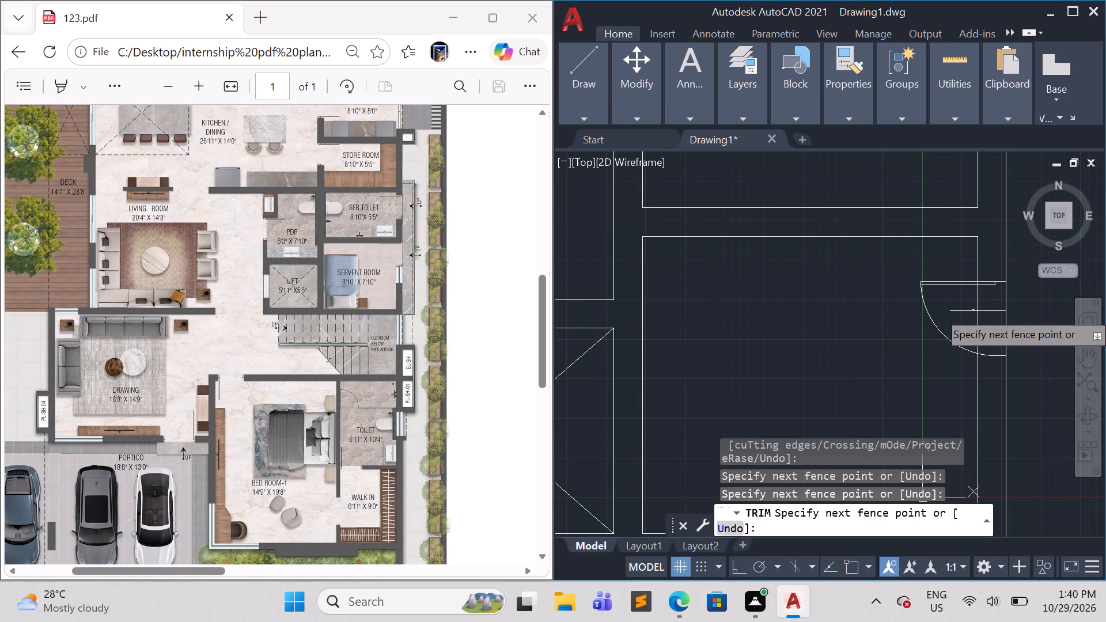
pyautogui.click(985, 318)
pyautogui.click(985, 318)
pyautogui.scroll(-2, 1002, 329)
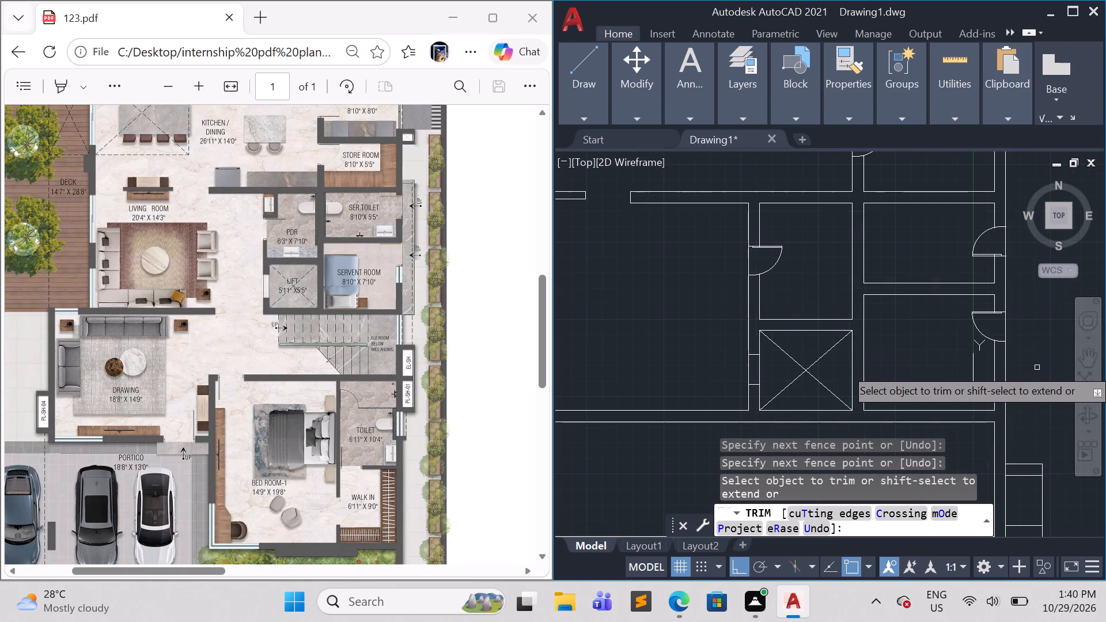
pyautogui.press('Escape')
pyautogui.press('Escape')
pyautogui.press('Escape')
pyautogui.press('Escape')
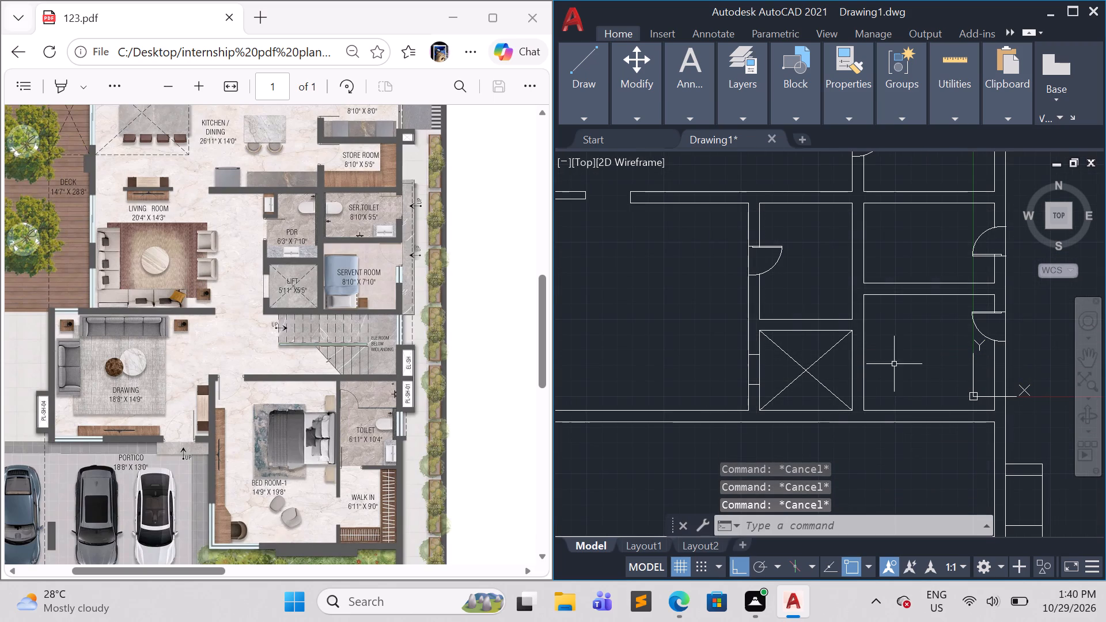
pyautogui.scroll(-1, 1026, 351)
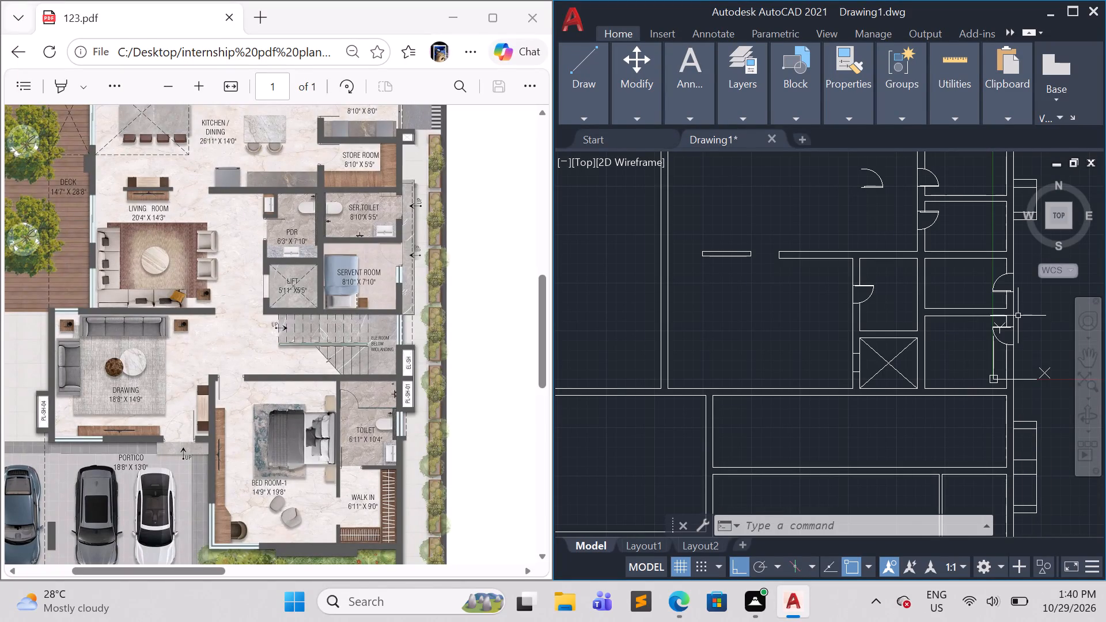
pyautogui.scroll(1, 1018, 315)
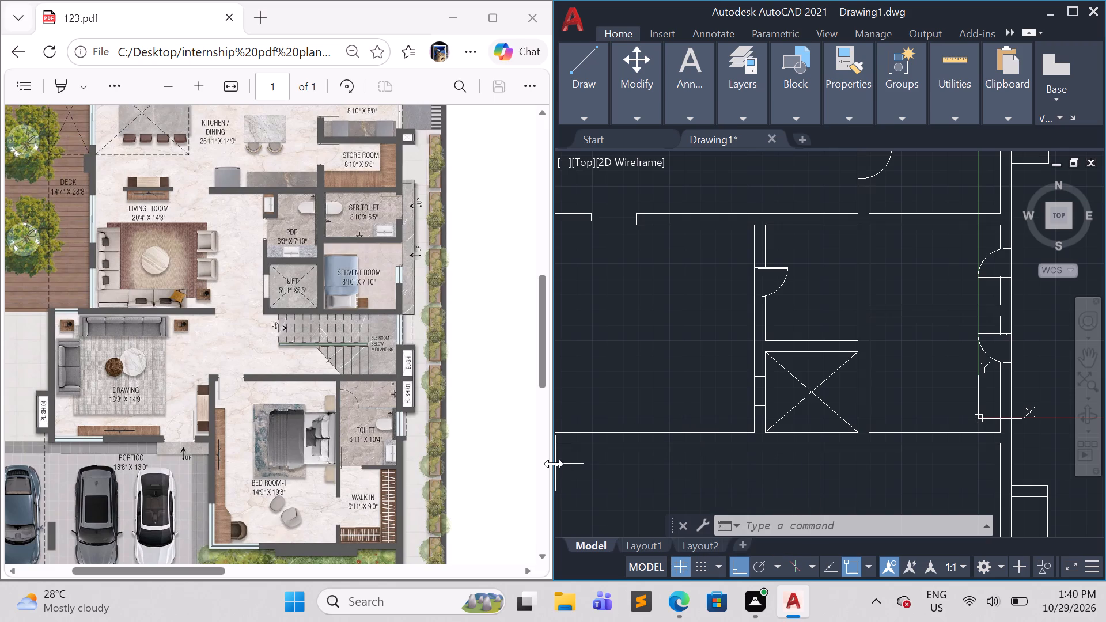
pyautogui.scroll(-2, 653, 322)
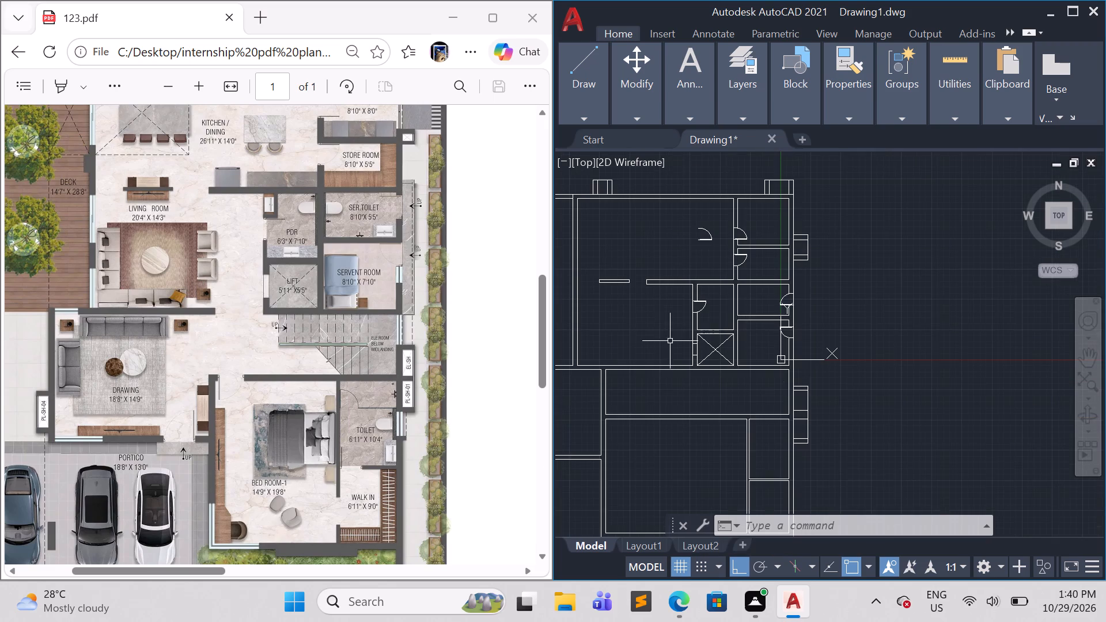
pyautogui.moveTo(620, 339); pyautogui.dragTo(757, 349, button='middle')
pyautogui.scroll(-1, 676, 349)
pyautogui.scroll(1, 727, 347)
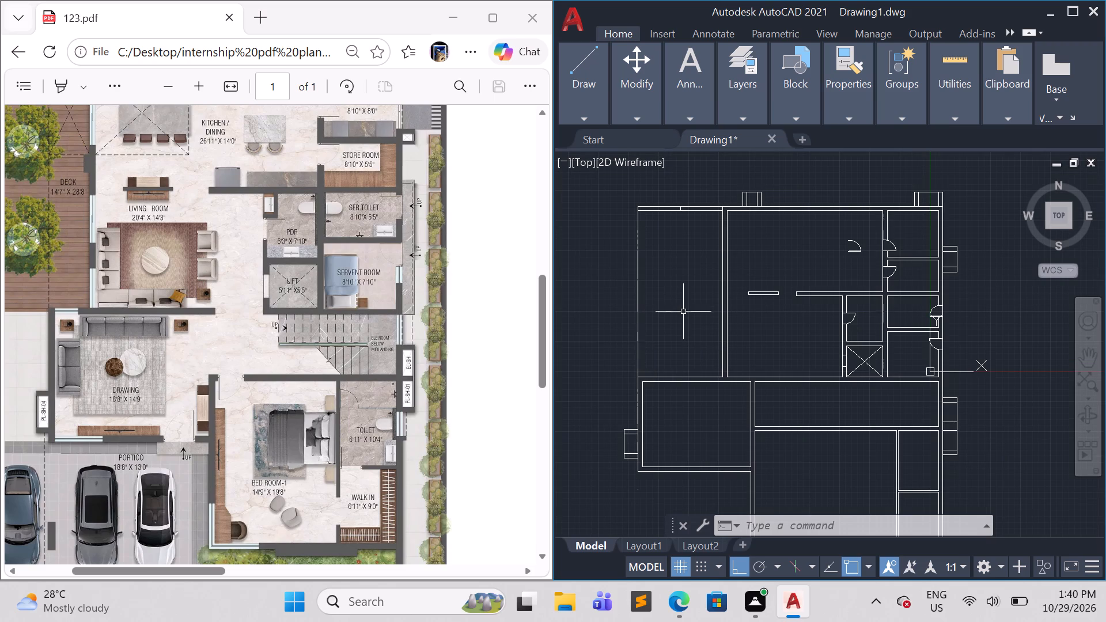
# Draw a rectangular projection 9" deep and about 3'-7" long on the deck side of the wall between deck and living room.
pyautogui.scroll(1, 683, 310)
pyautogui.moveTo(687, 313); pyautogui.dragTo(709, 366, button='middle')
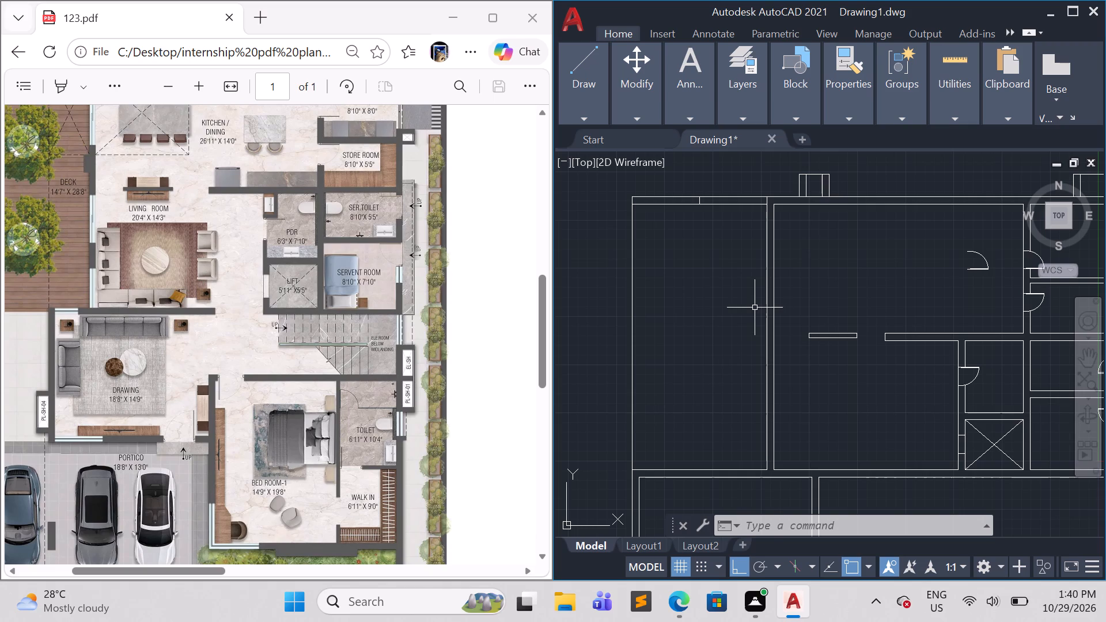
pyautogui.scroll(1, 755, 308)
pyautogui.press('l')
pyautogui.press('Return')
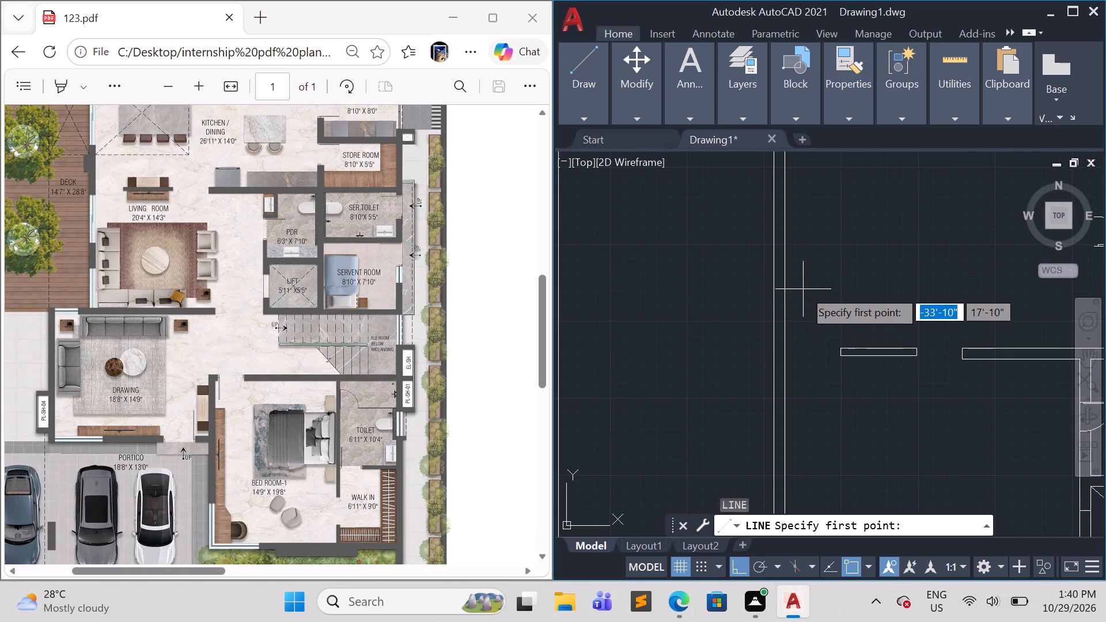
pyautogui.click(774, 315)
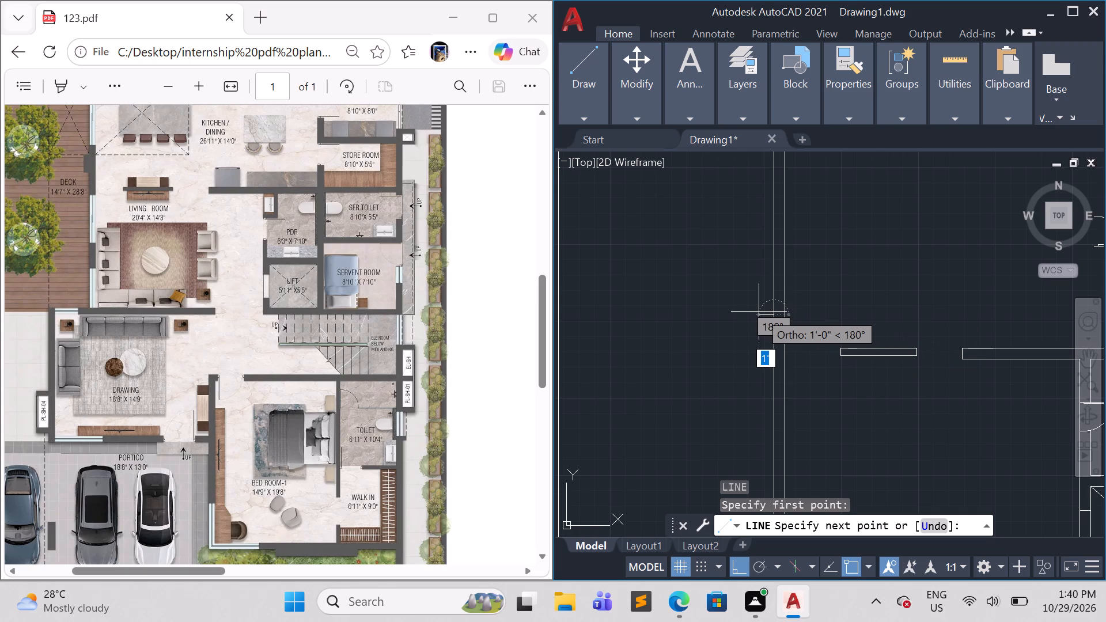
pyautogui.click(772, 341)
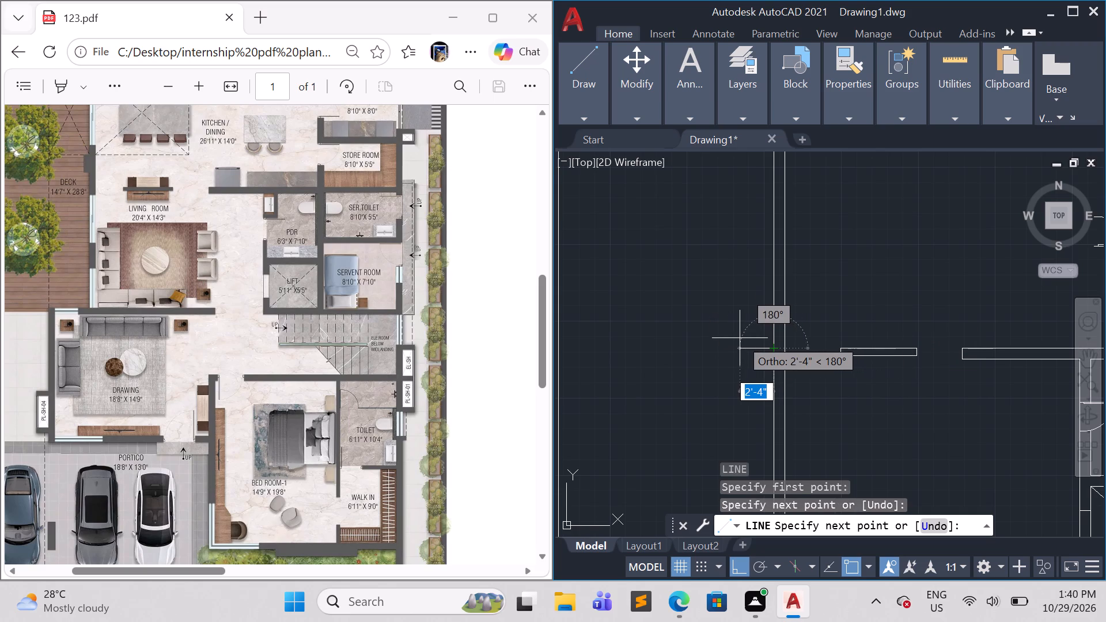
pyautogui.press('9')
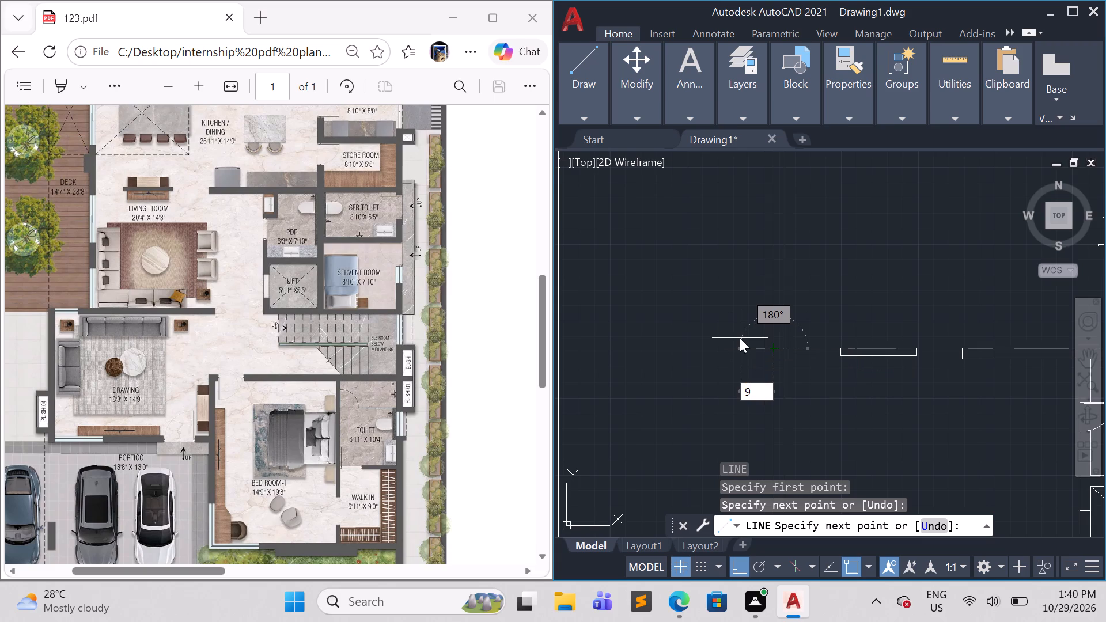
pyautogui.hotkey('shift', '"')
pyautogui.press('Return')
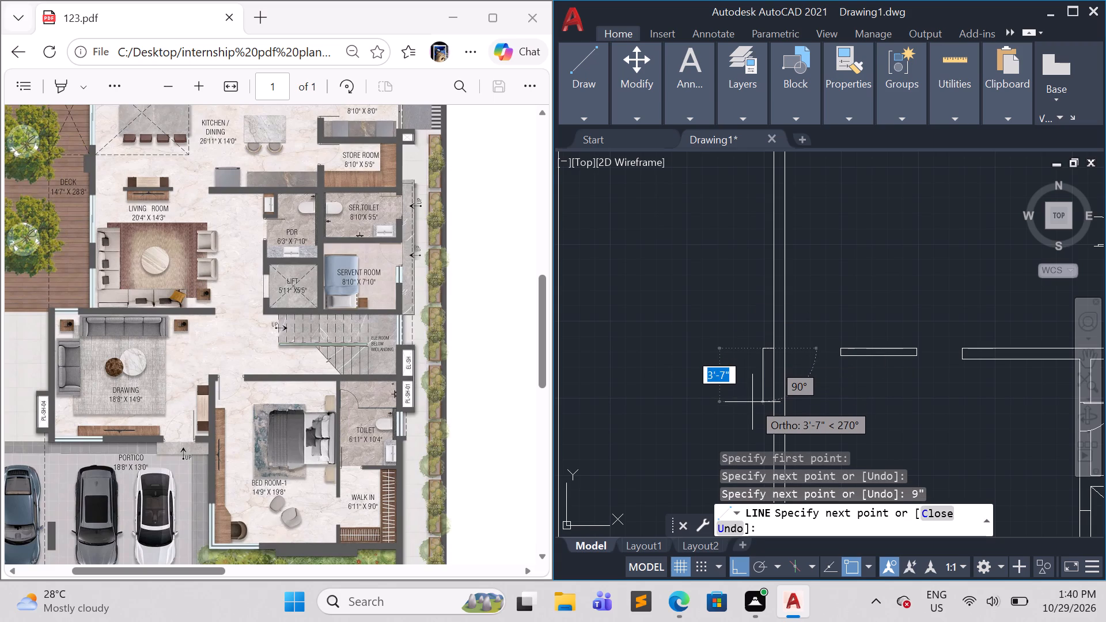
pyautogui.click(752, 402)
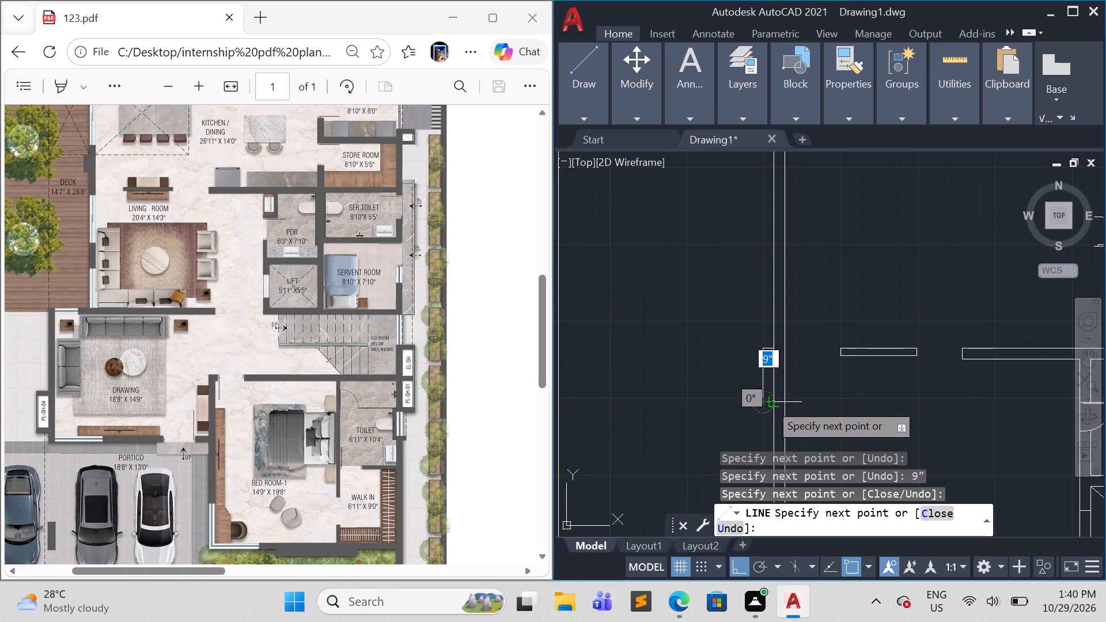
pyautogui.click(769, 403)
pyautogui.press('Escape')
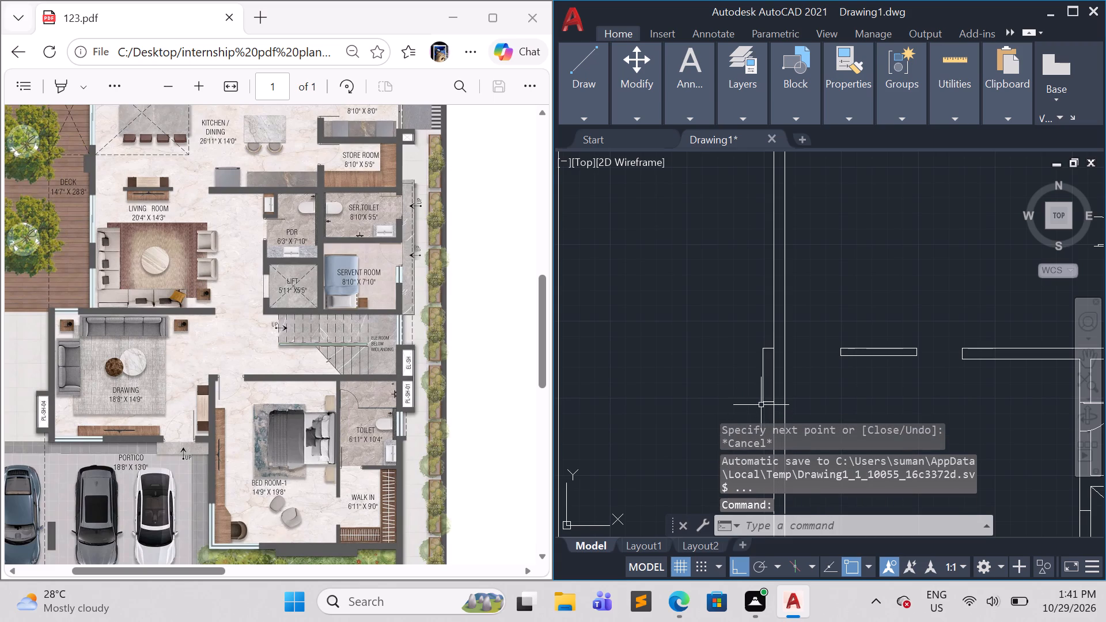
pyautogui.click(761, 403)
pyautogui.press('Escape')
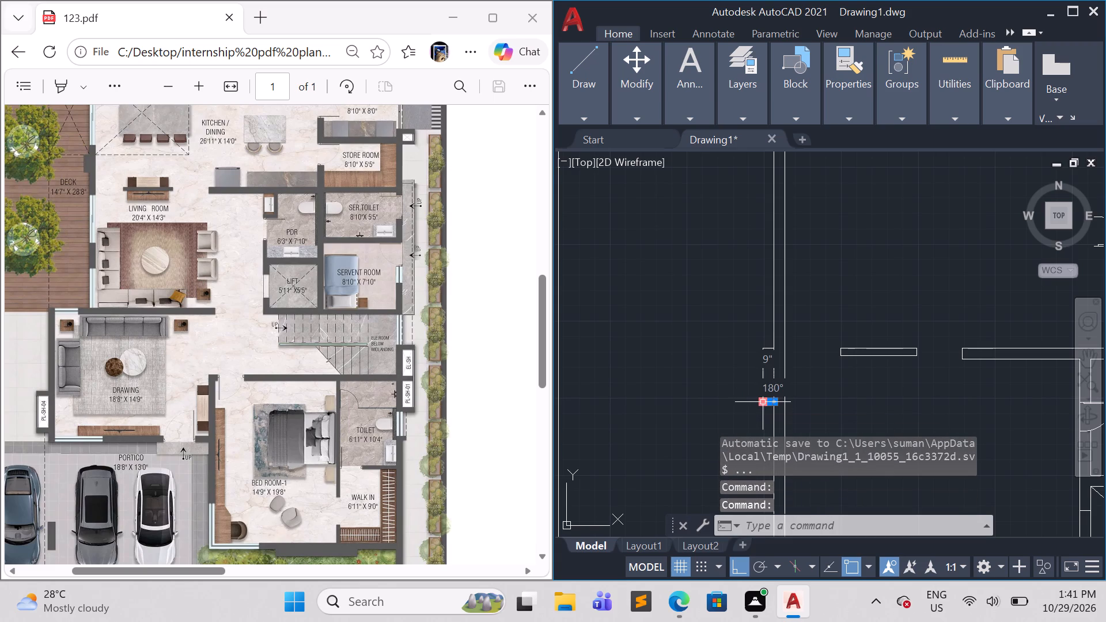
pyautogui.press('Escape')
# Move the three lines of the deck-side wall projection straight up along the wall by about 2'.
pyautogui.scroll(3, 762, 412)
pyautogui.click(777, 395)
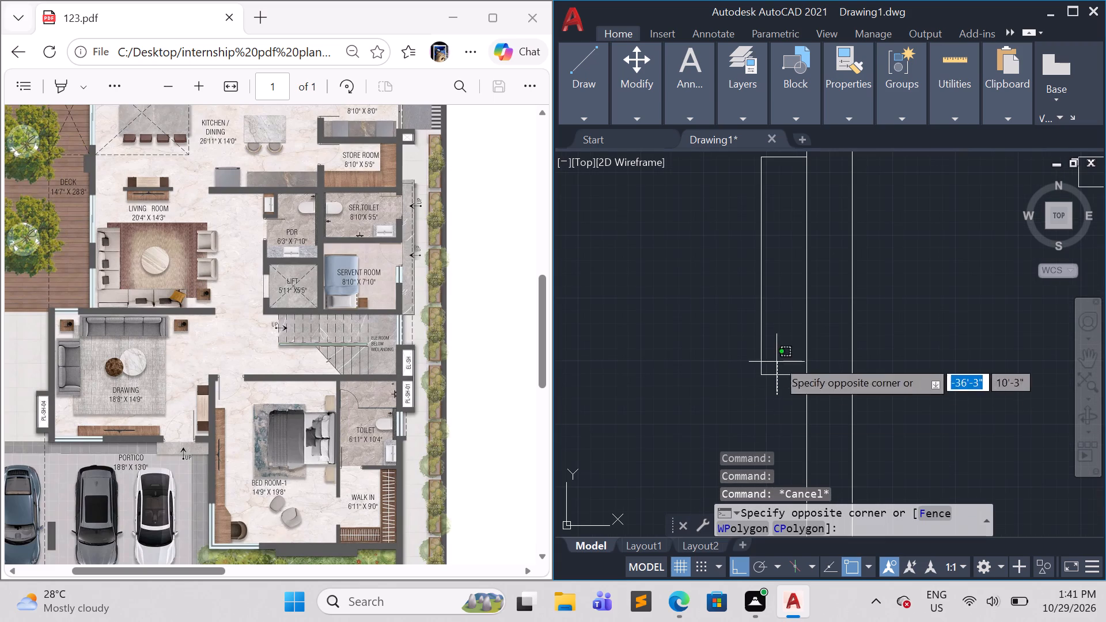
pyautogui.click(753, 151)
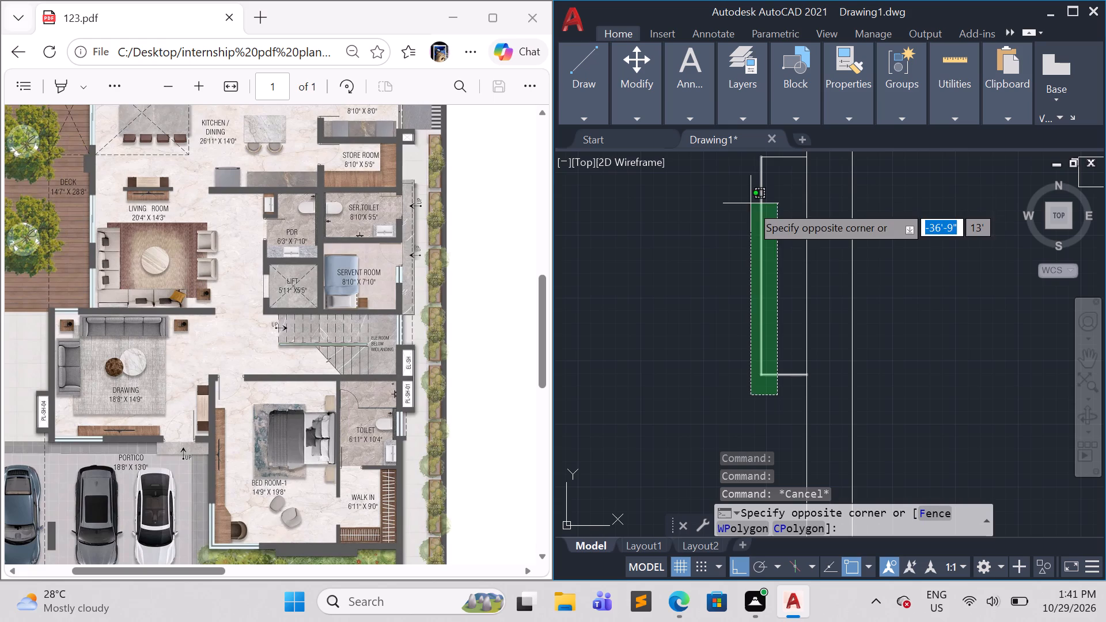
pyautogui.click(725, 153)
pyautogui.press('m')
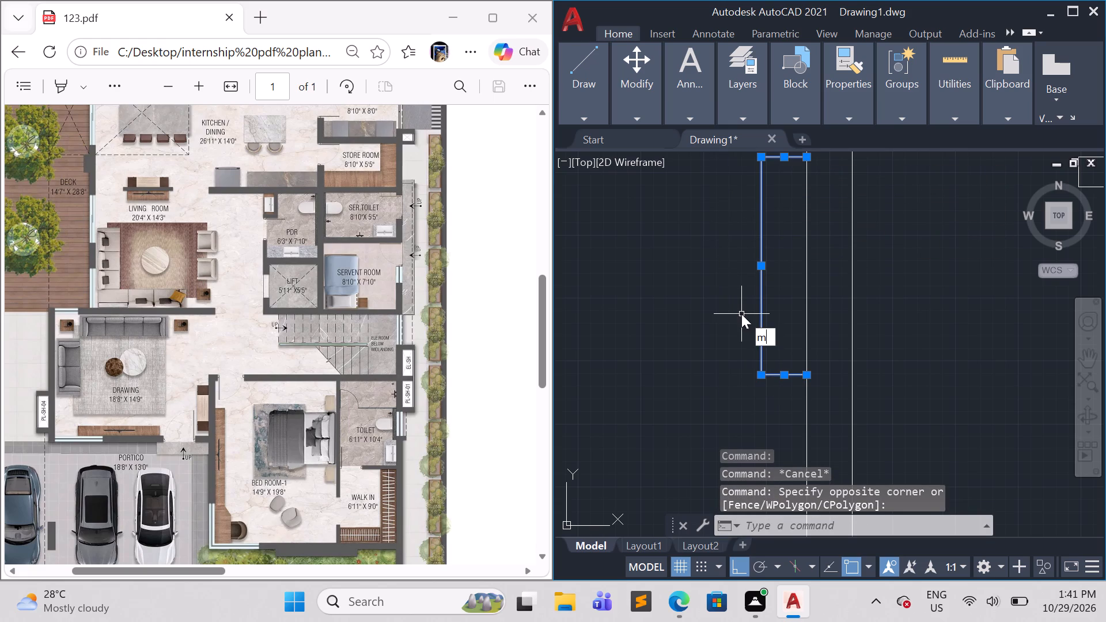
pyautogui.press('Return')
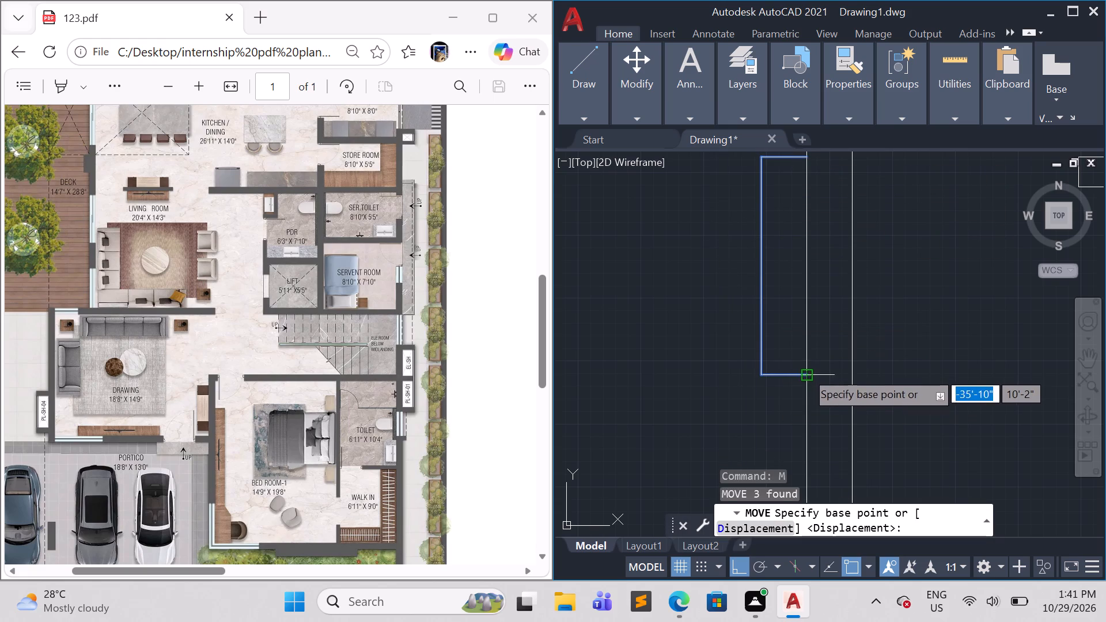
pyautogui.click(805, 371)
pyautogui.scroll(-5, 798, 366)
pyautogui.scroll(4, 799, 356)
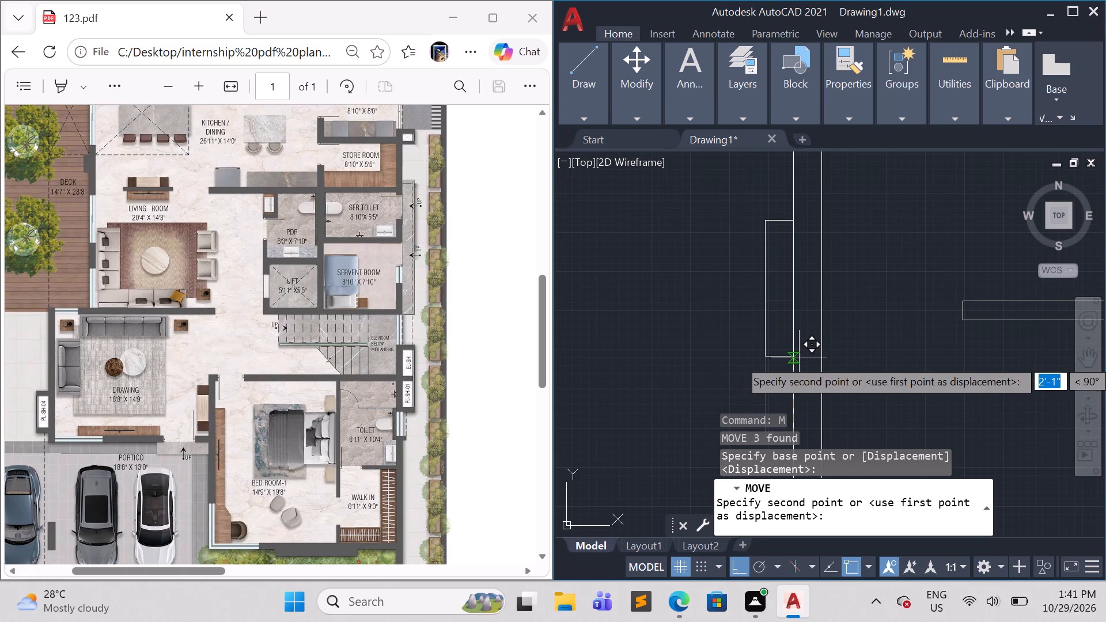
pyautogui.click(798, 365)
pyautogui.press('Escape')
pyautogui.scroll(-3, 862, 424)
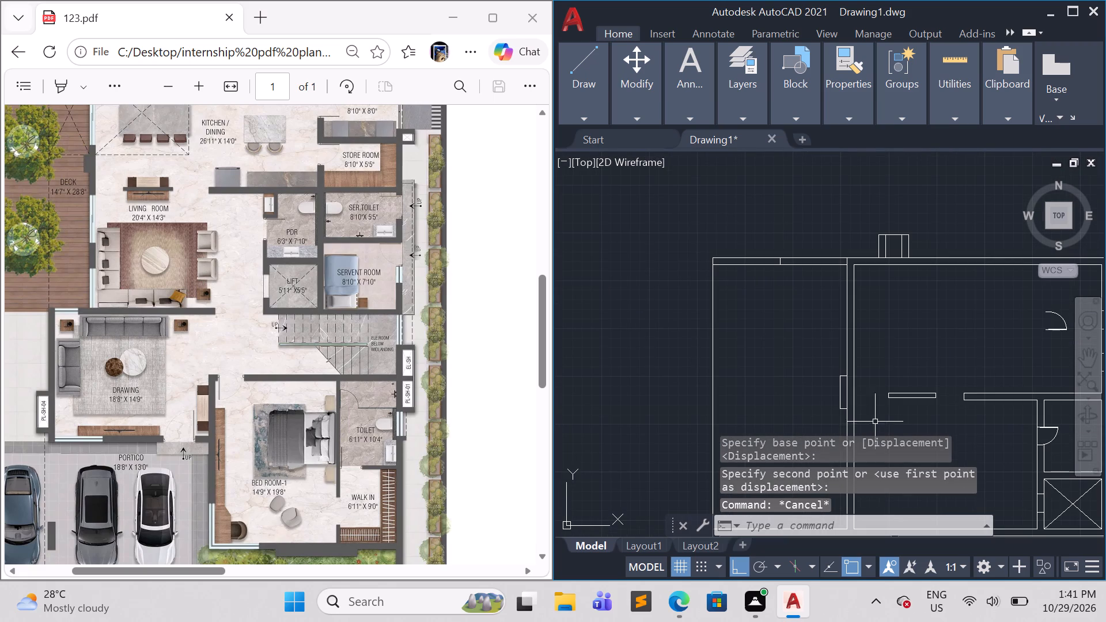
# Turn ortho off and move the loose door from the kitchen/dining area into the drawing room.
pyautogui.moveTo(885, 422); pyautogui.dragTo(821, 325, button='middle')
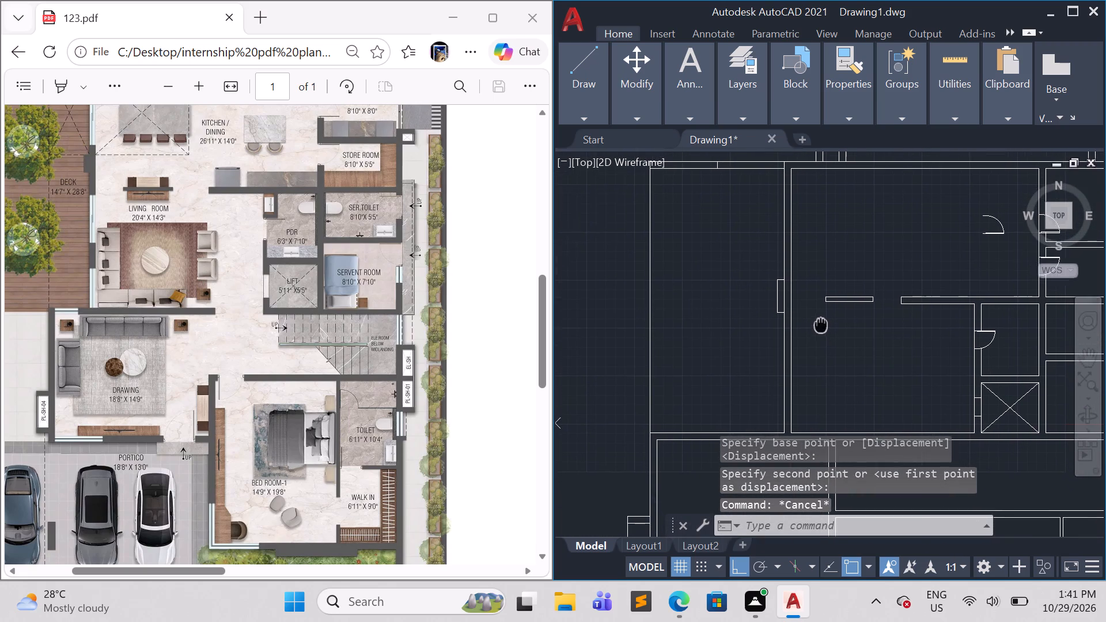
pyautogui.moveTo(821, 325); pyautogui.dragTo(821, 324, button='middle')
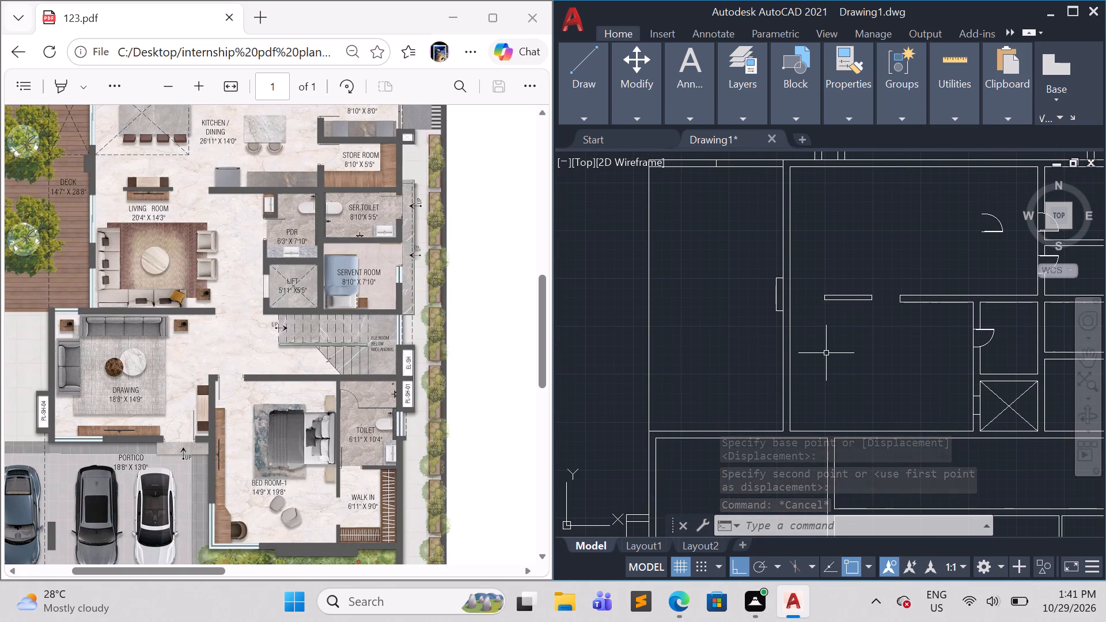
pyautogui.moveTo(847, 331); pyautogui.dragTo(848, 322, button='middle')
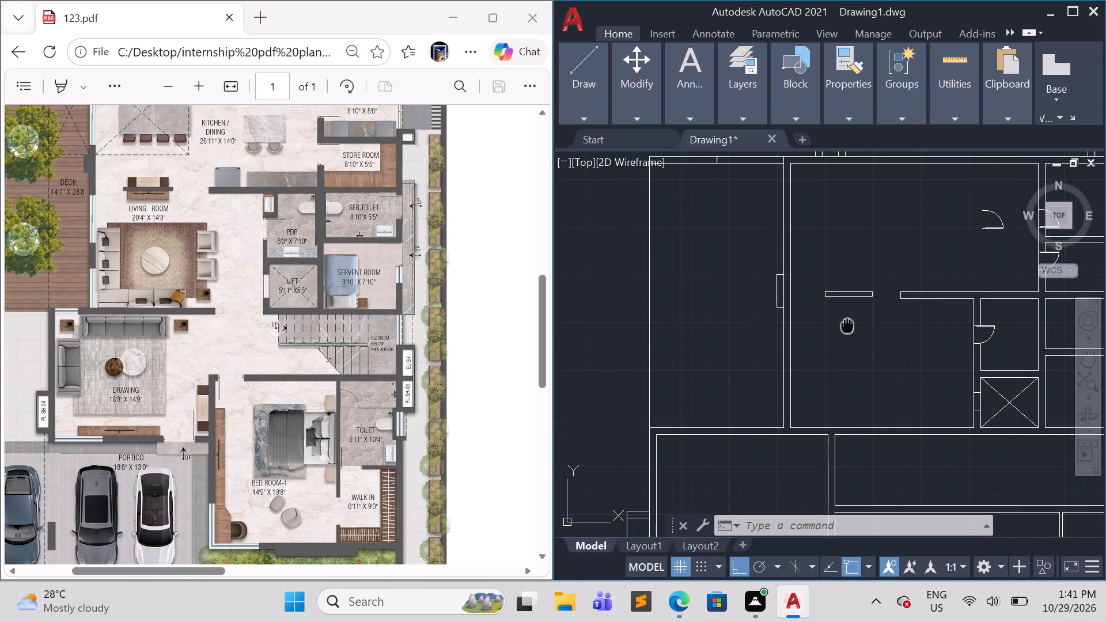
pyautogui.moveTo(848, 322); pyautogui.dragTo(843, 277, button='middle')
pyautogui.scroll(-1, 844, 335)
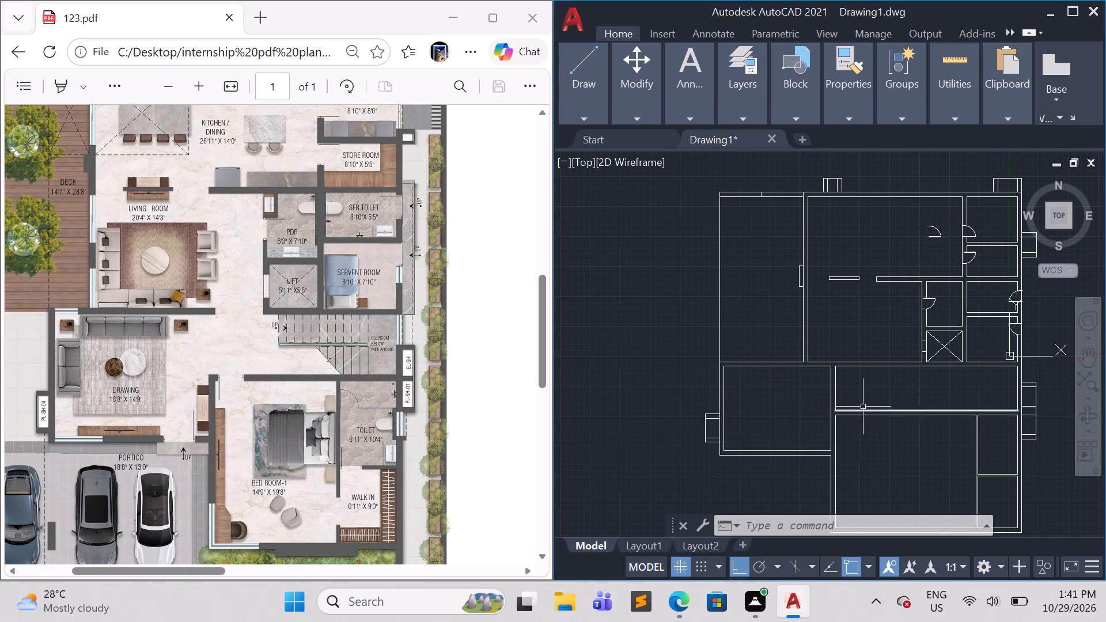
pyautogui.click(951, 242)
pyautogui.click(921, 226)
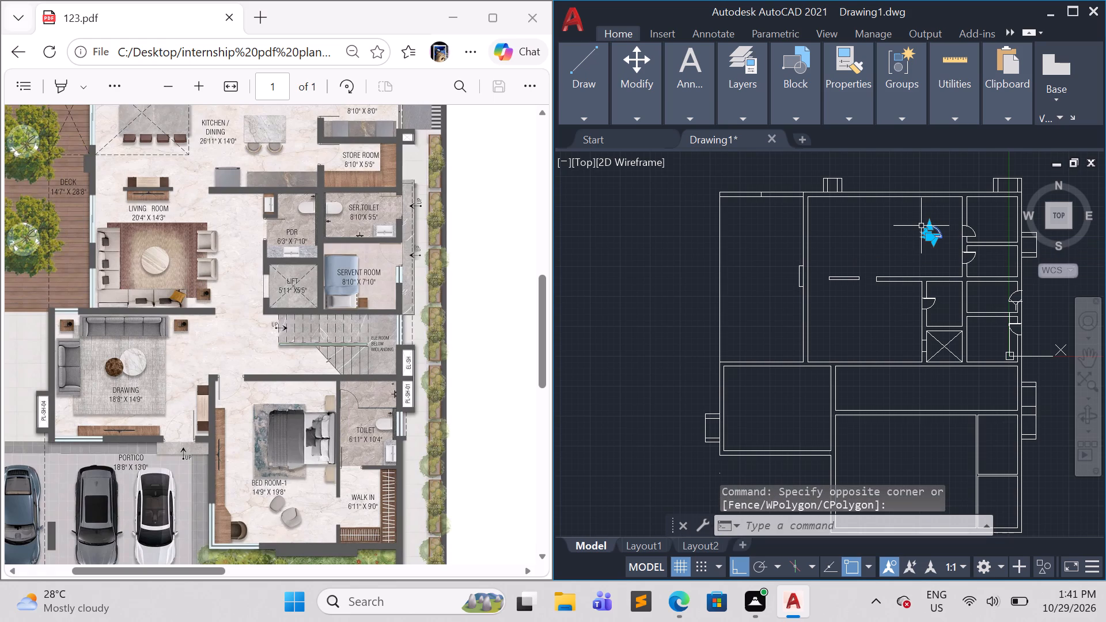
pyautogui.press('c')
pyautogui.press('BackSpace')
pyautogui.press('m')
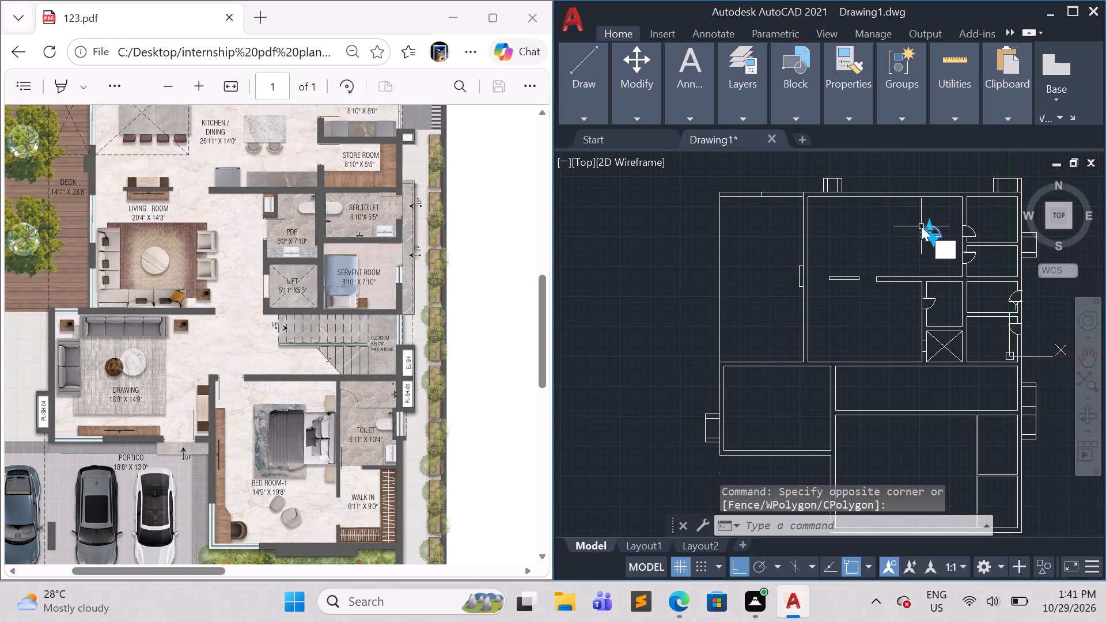
pyautogui.press('Return')
pyautogui.click(921, 226)
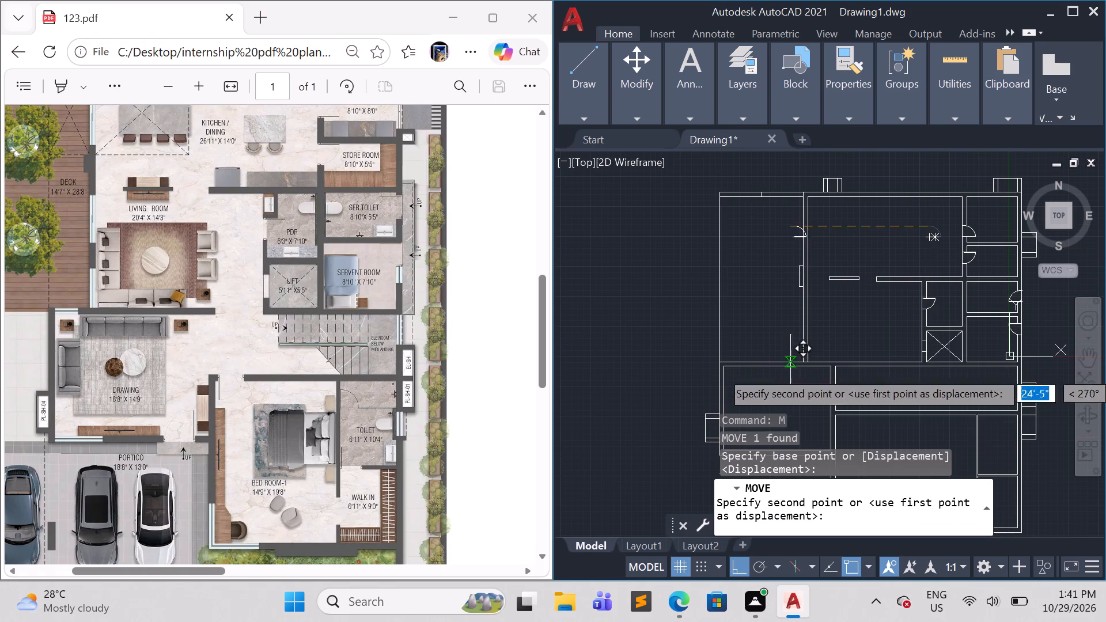
pyautogui.press('F8')
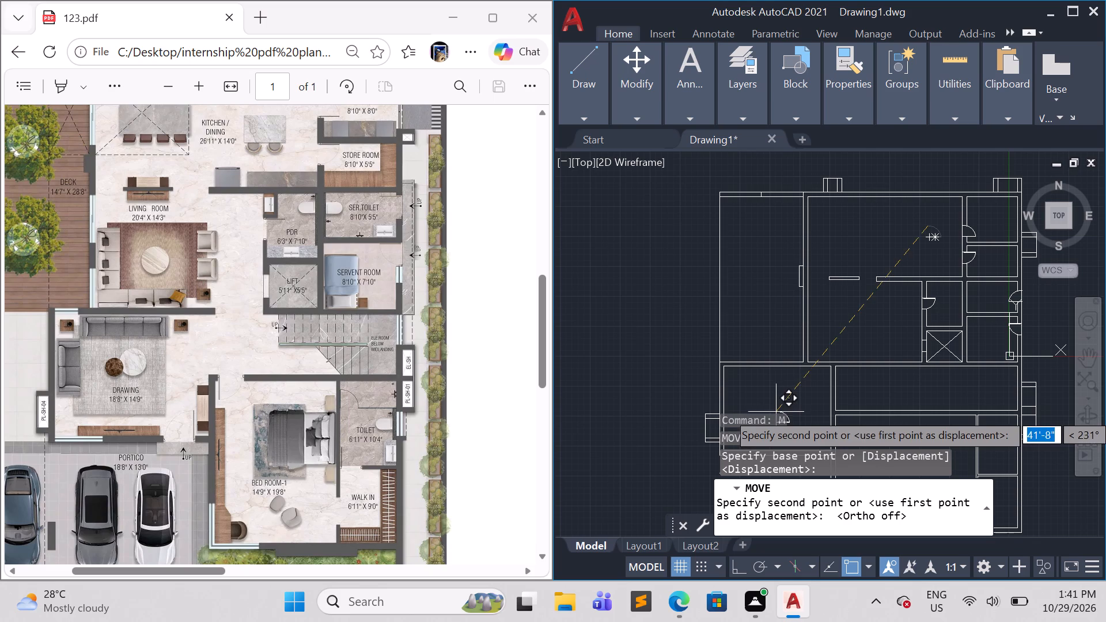
pyautogui.click(780, 411)
pyautogui.press('Escape')
pyautogui.press('Escape')
pyautogui.press('Escape')
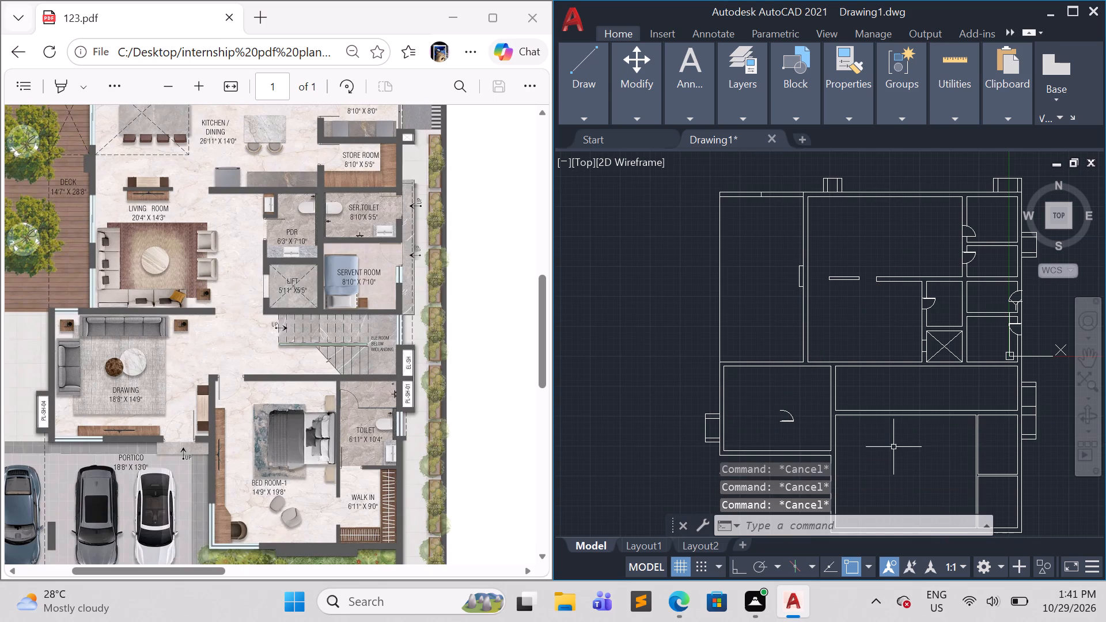
# Rotate the loose door in the drawing room 90° counterclockwise with ortho on.
pyautogui.moveTo(892, 444); pyautogui.dragTo(886, 314, button='middle')
pyautogui.scroll(1, 866, 334)
pyautogui.moveTo(858, 352); pyautogui.dragTo(853, 369, button='middle')
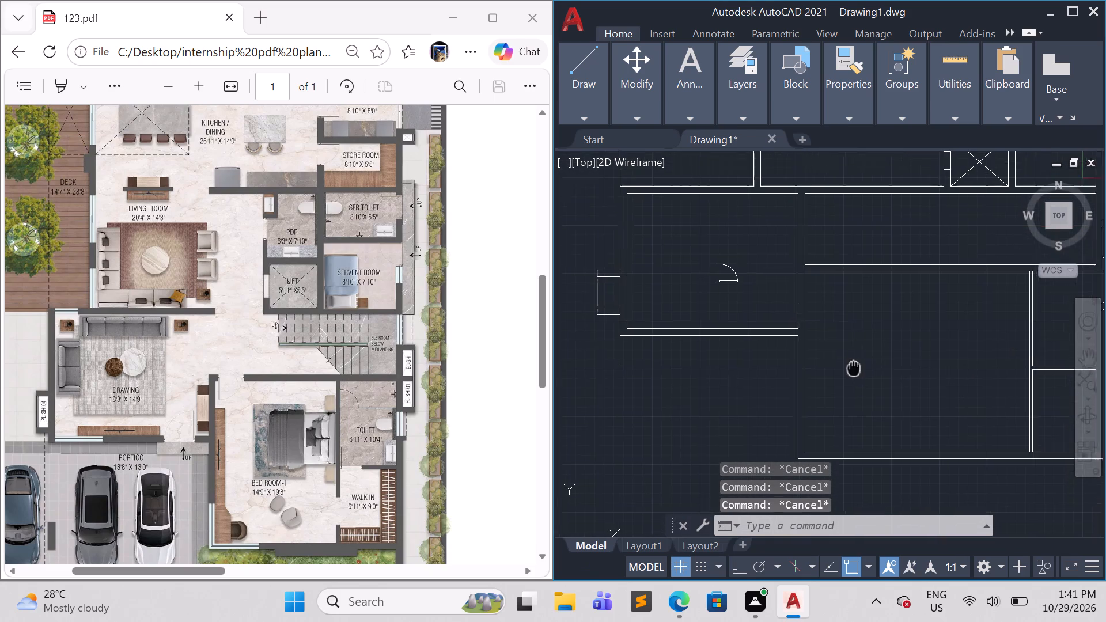
pyautogui.moveTo(853, 369); pyautogui.dragTo(825, 424, button='middle')
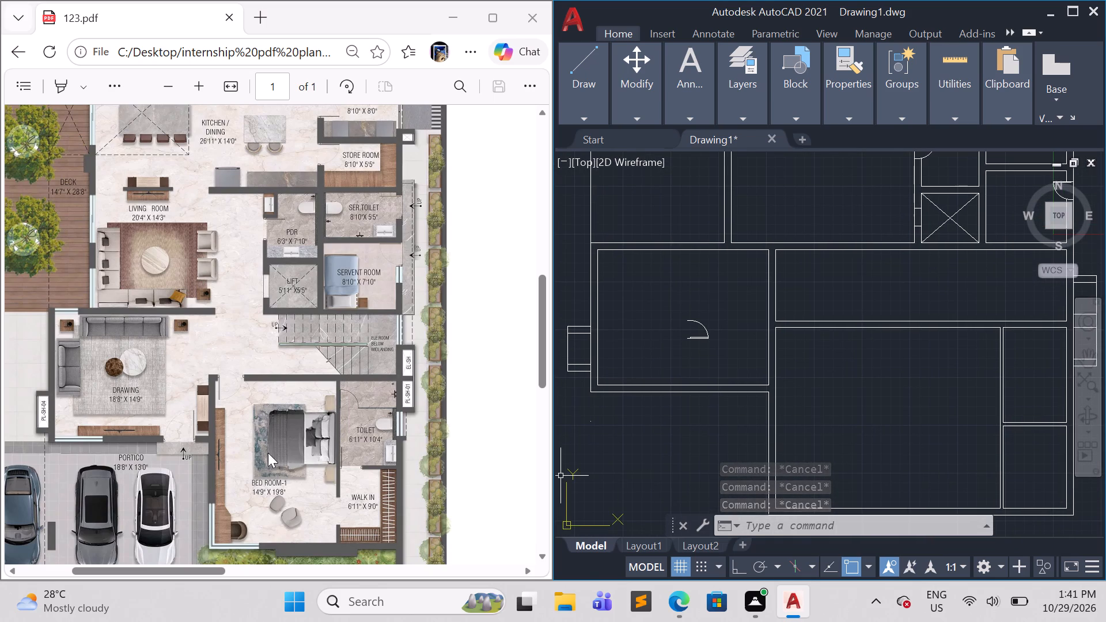
pyautogui.scroll(-1, 241, 423)
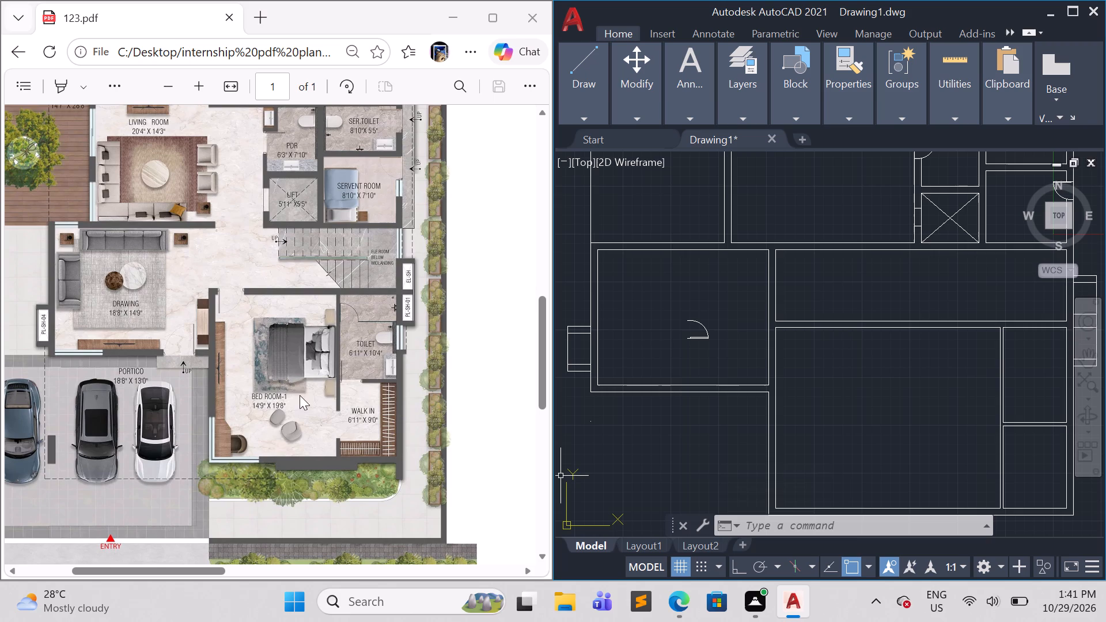
pyautogui.click(710, 349)
pyautogui.click(682, 323)
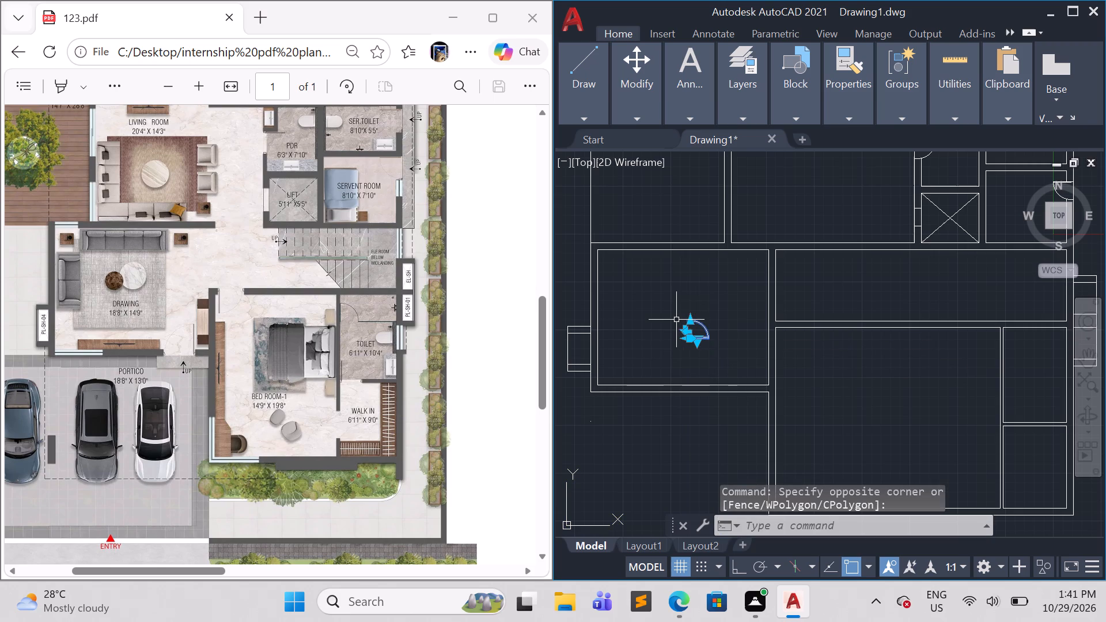
pyautogui.write('ro')
pyautogui.press('Return')
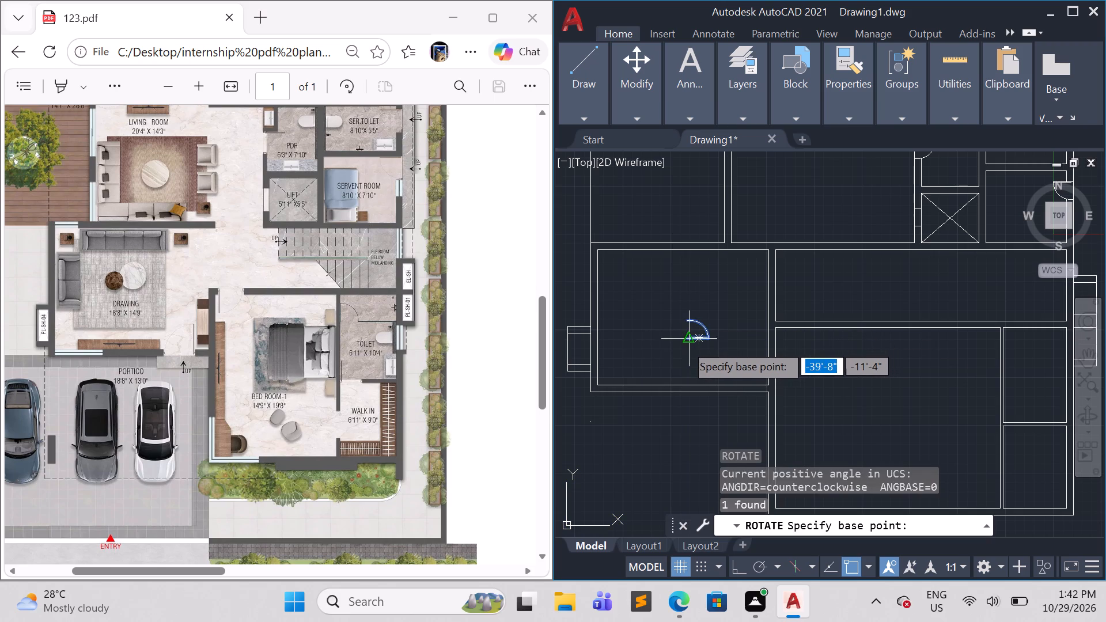
pyautogui.click(678, 342)
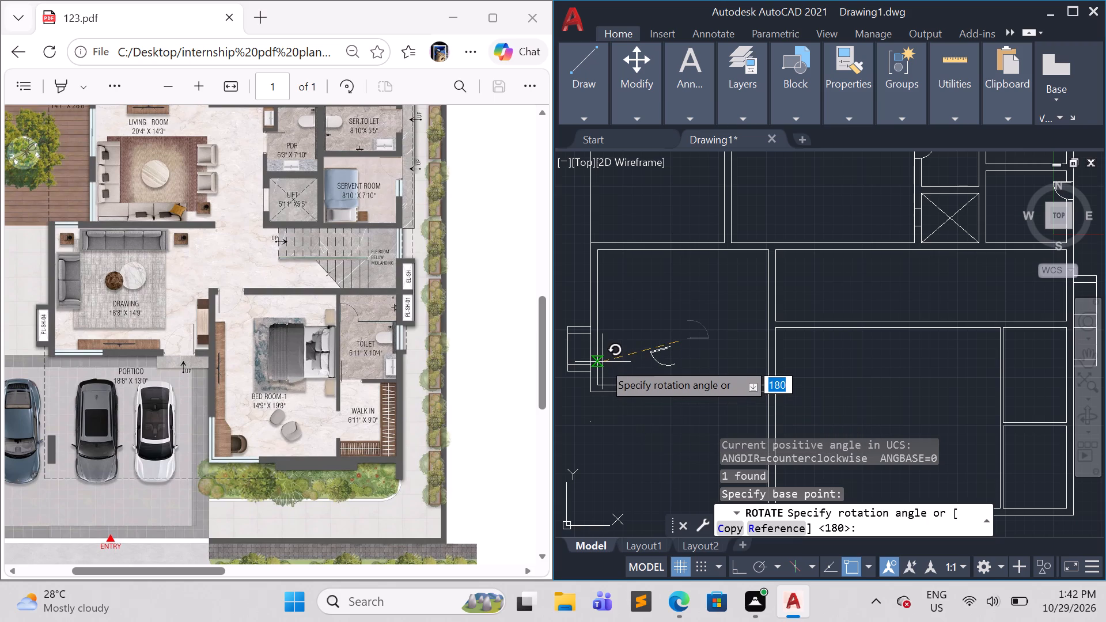
pyautogui.press('F8')
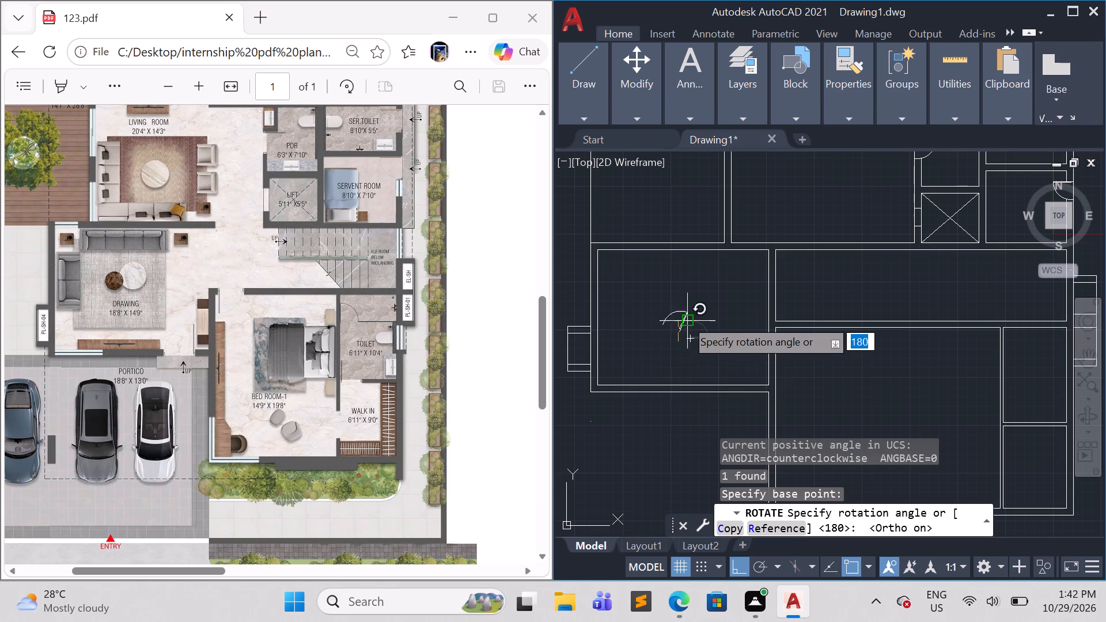
pyautogui.click(691, 291)
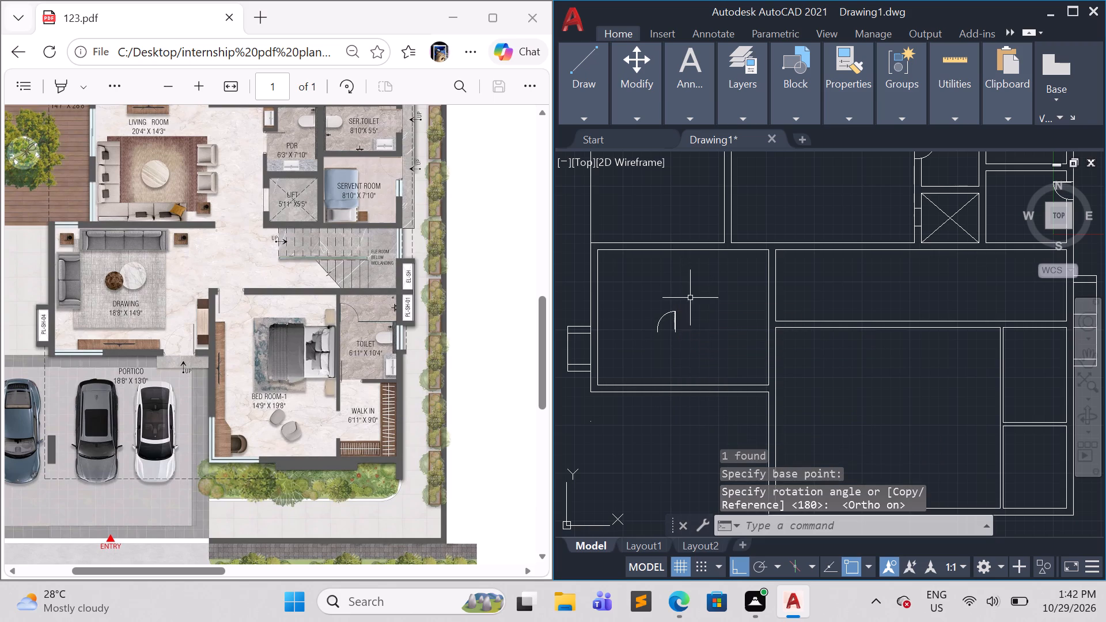
# Copy the loose door with ortho off onto the drawing room's portico-side wall, near its corner with Bed Room-1.
pyautogui.click(683, 346)
pyautogui.click(657, 320)
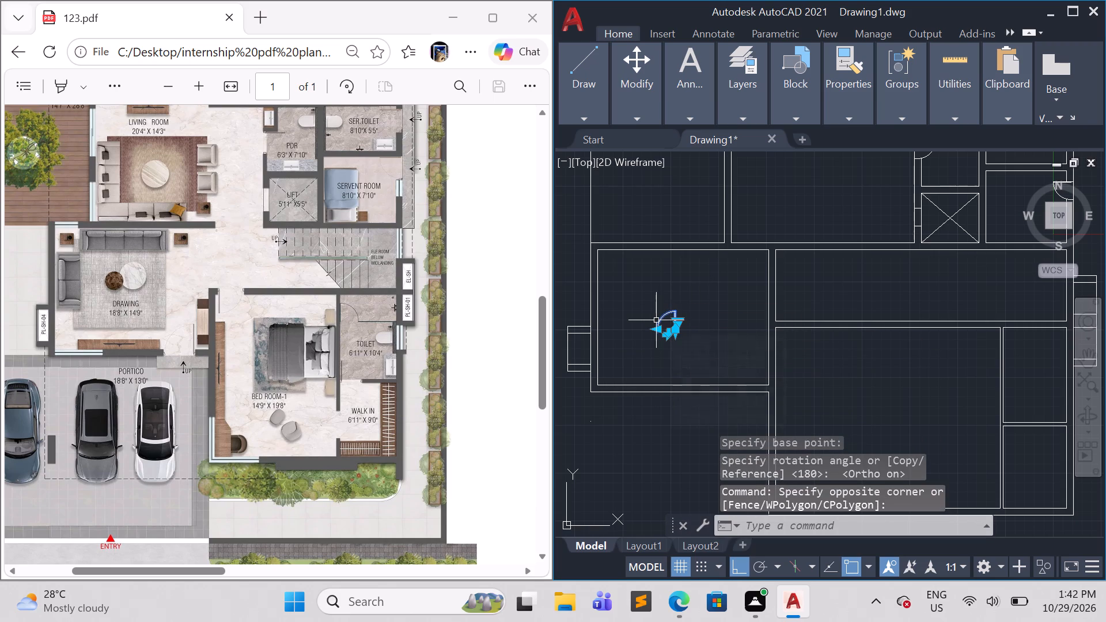
pyautogui.write('co')
pyautogui.press('Return')
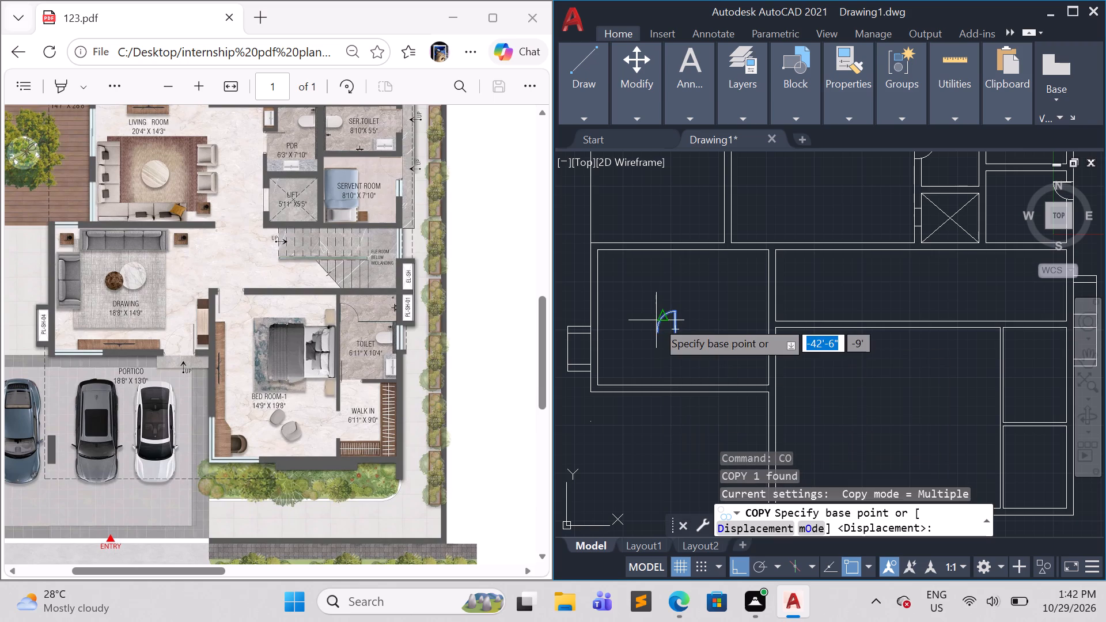
pyautogui.scroll(3, 674, 332)
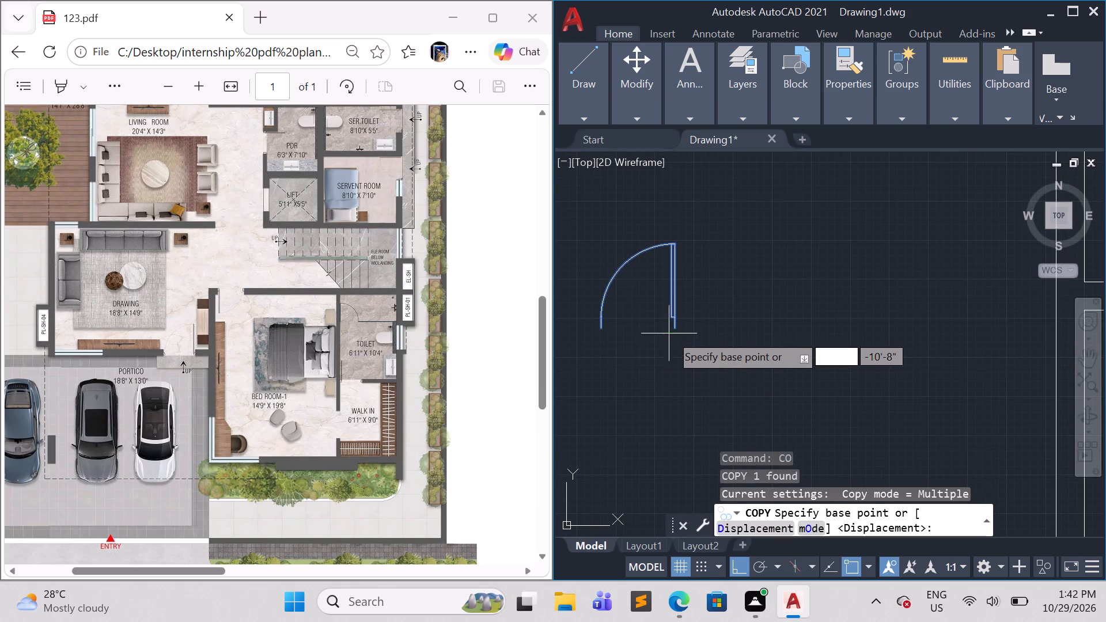
pyautogui.click(672, 331)
pyautogui.scroll(-4, 844, 386)
pyautogui.press('F8')
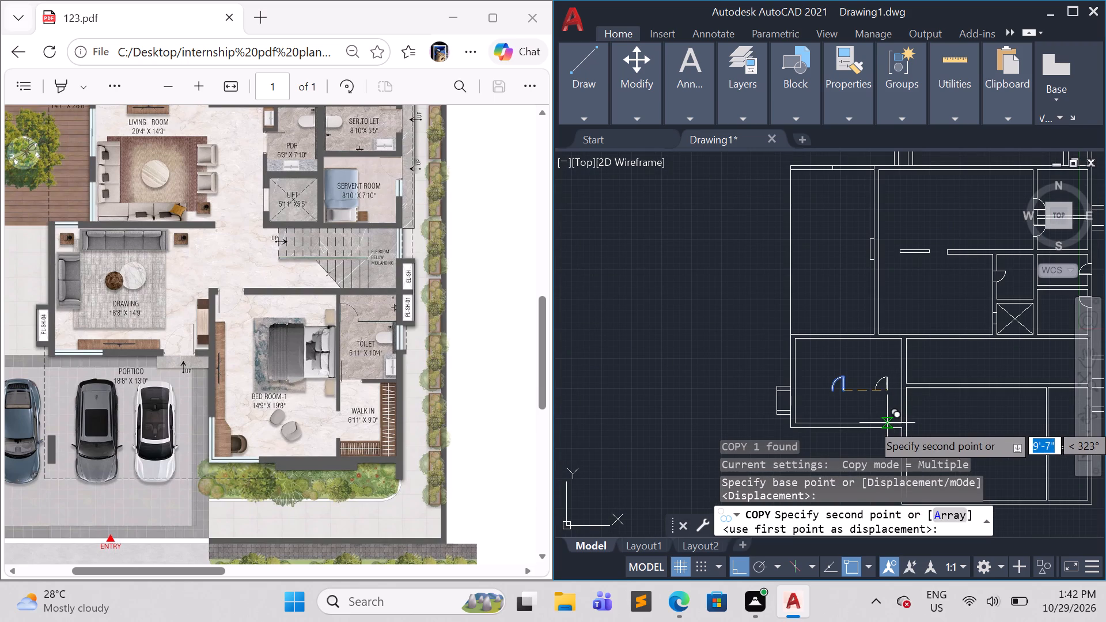
pyautogui.scroll(2, 878, 435)
pyautogui.moveTo(891, 407); pyautogui.dragTo(837, 254, button='middle')
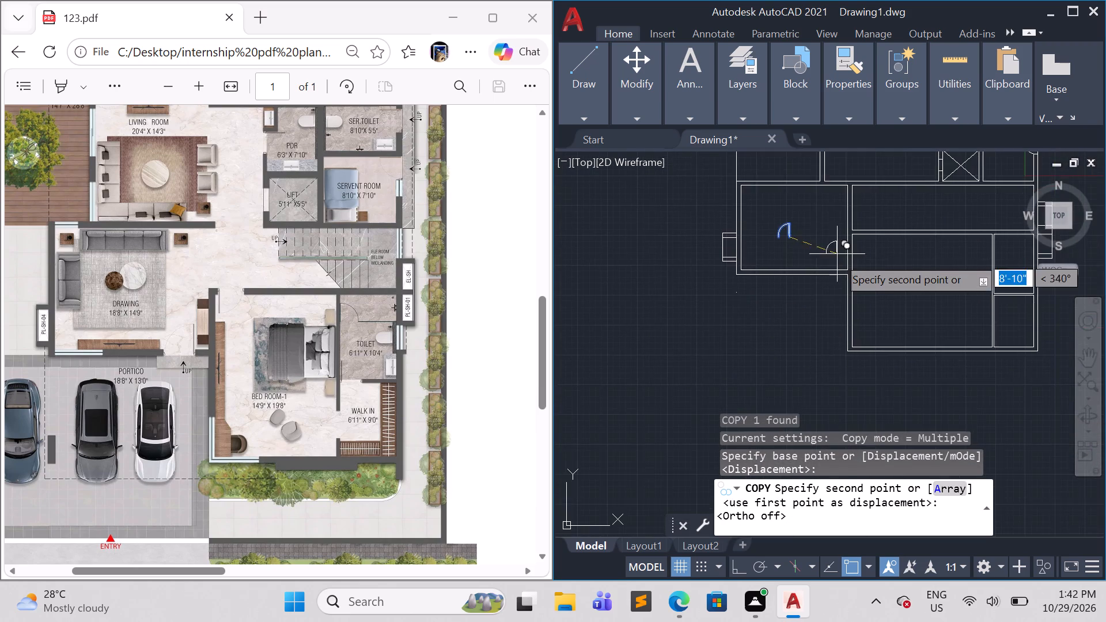
pyautogui.scroll(3, 835, 259)
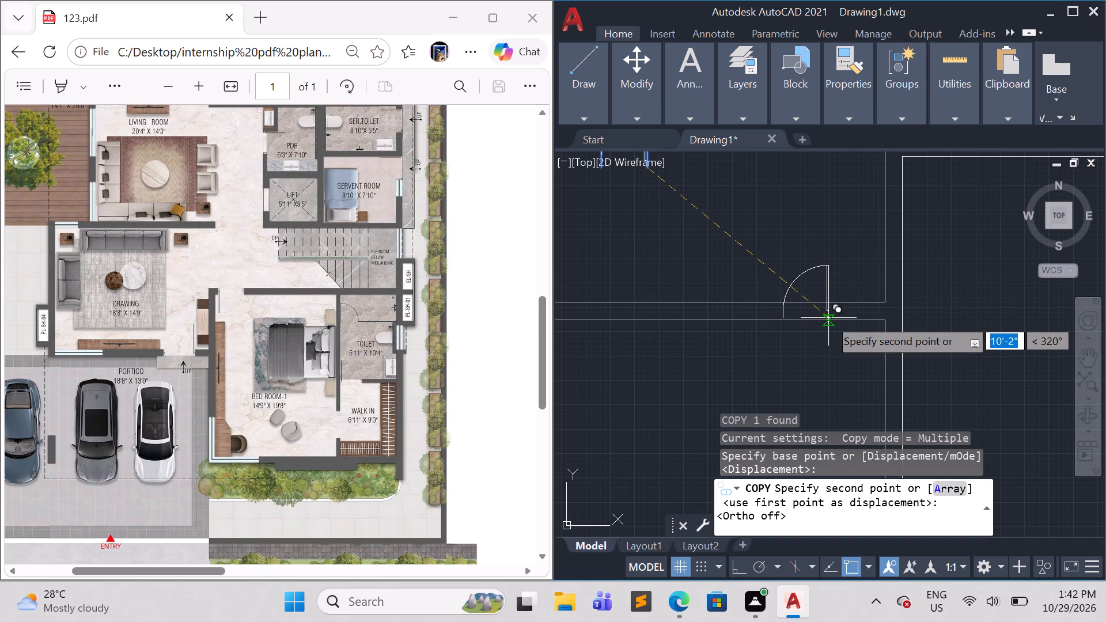
pyautogui.click(828, 318)
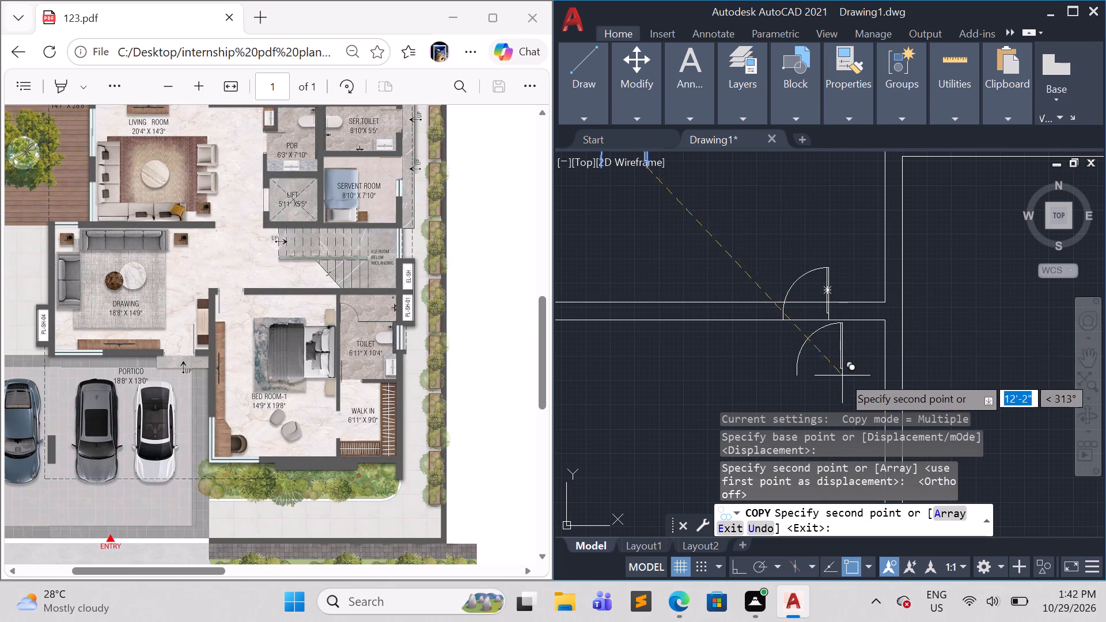
pyautogui.scroll(-3, 842, 395)
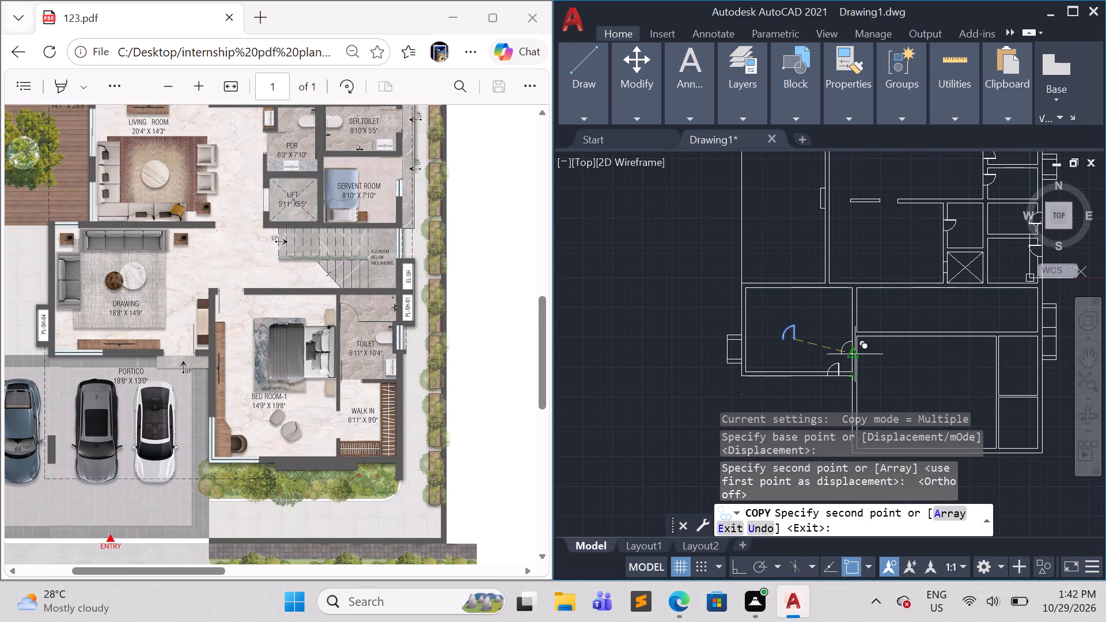
pyautogui.scroll(1, 818, 351)
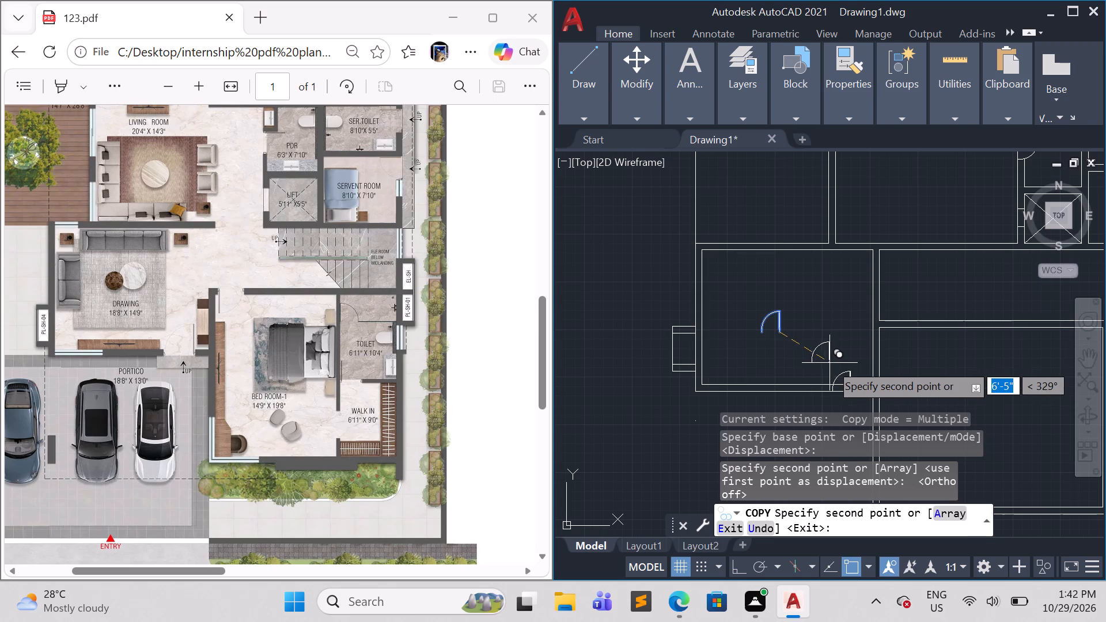
pyautogui.press('Escape')
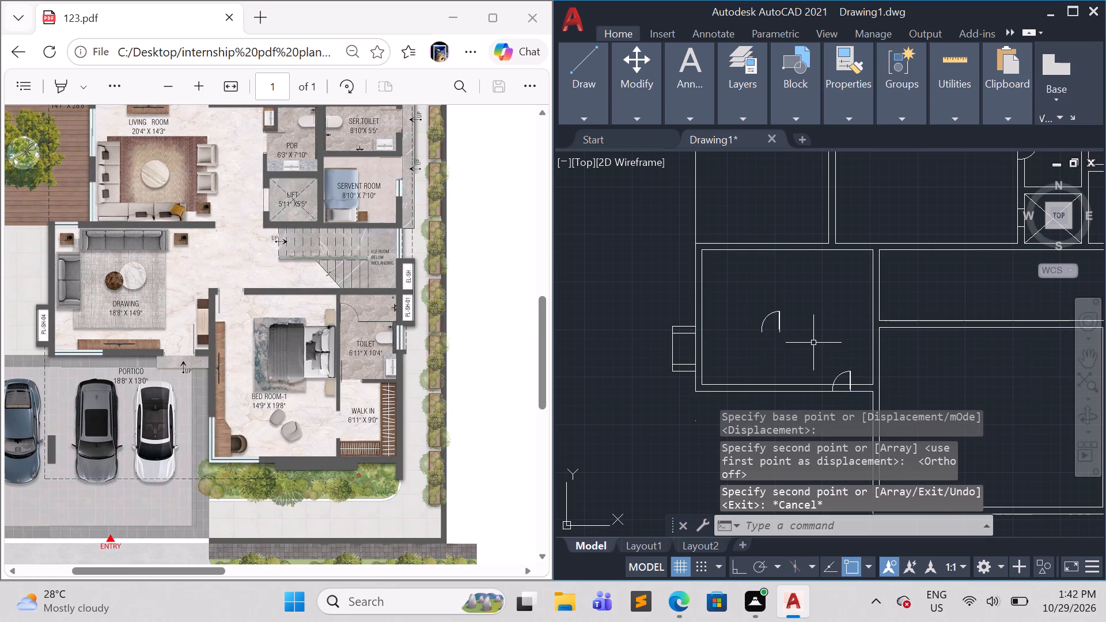
# Rotate the loose door in the drawing room by 180° about its hinge-side end with ortho on.
pyautogui.scroll(1, 815, 343)
pyautogui.click(789, 341)
pyautogui.click(677, 262)
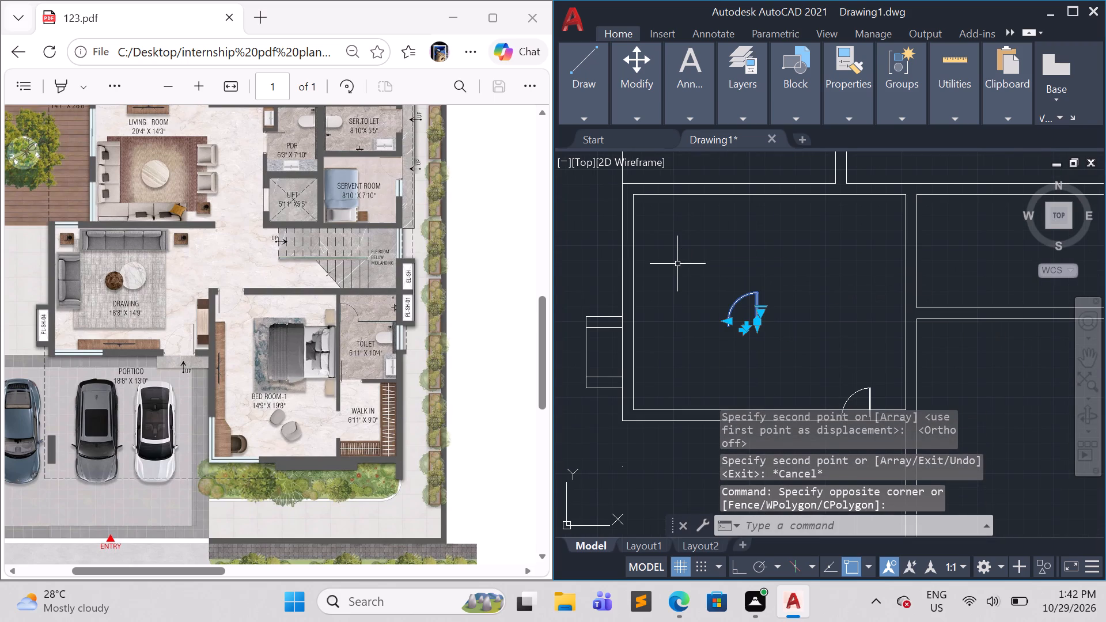
pyautogui.write('ro')
pyautogui.press('Return')
pyautogui.click(760, 327)
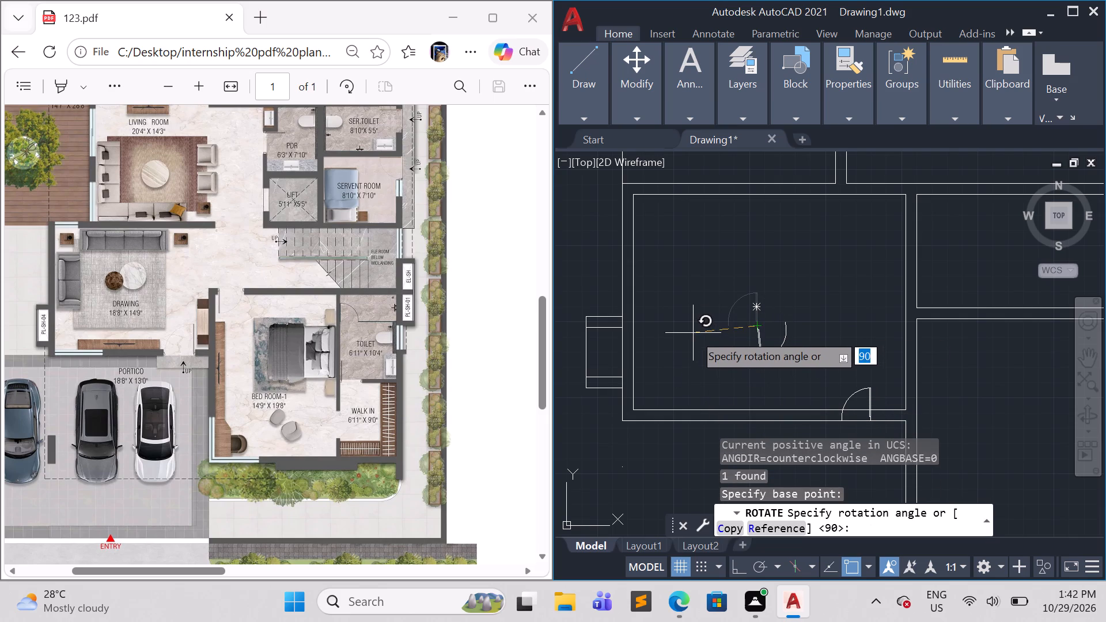
pyautogui.press('F8')
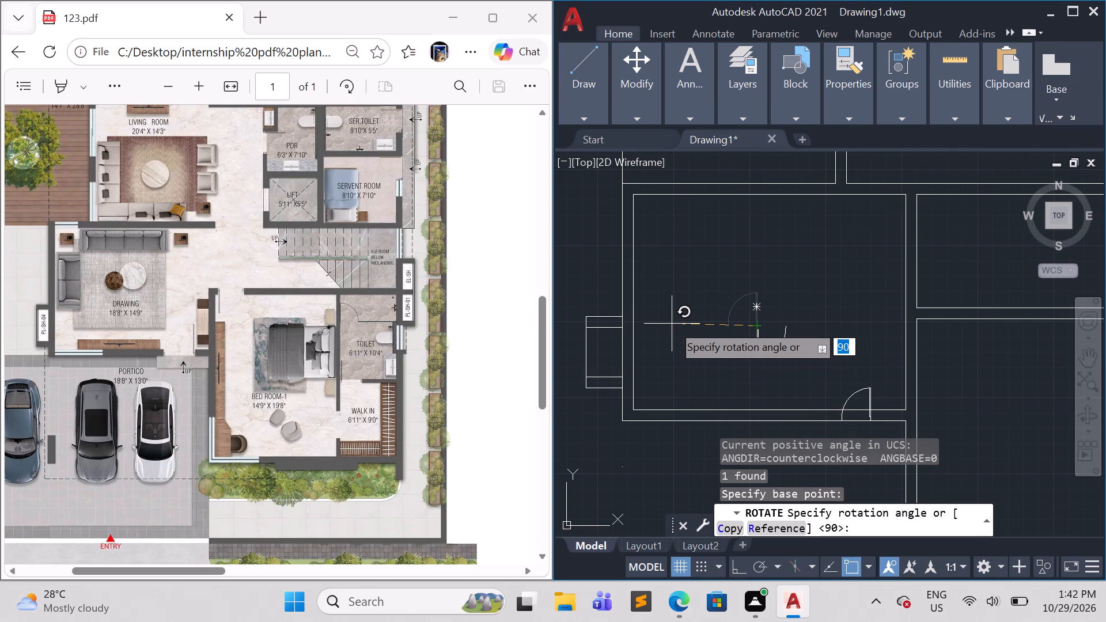
pyautogui.click(672, 324)
# Copy the rotated loose door with ortho off onto Bed Room-1's staircase-side wall, near the corner by the drawing room.
pyautogui.click(807, 362)
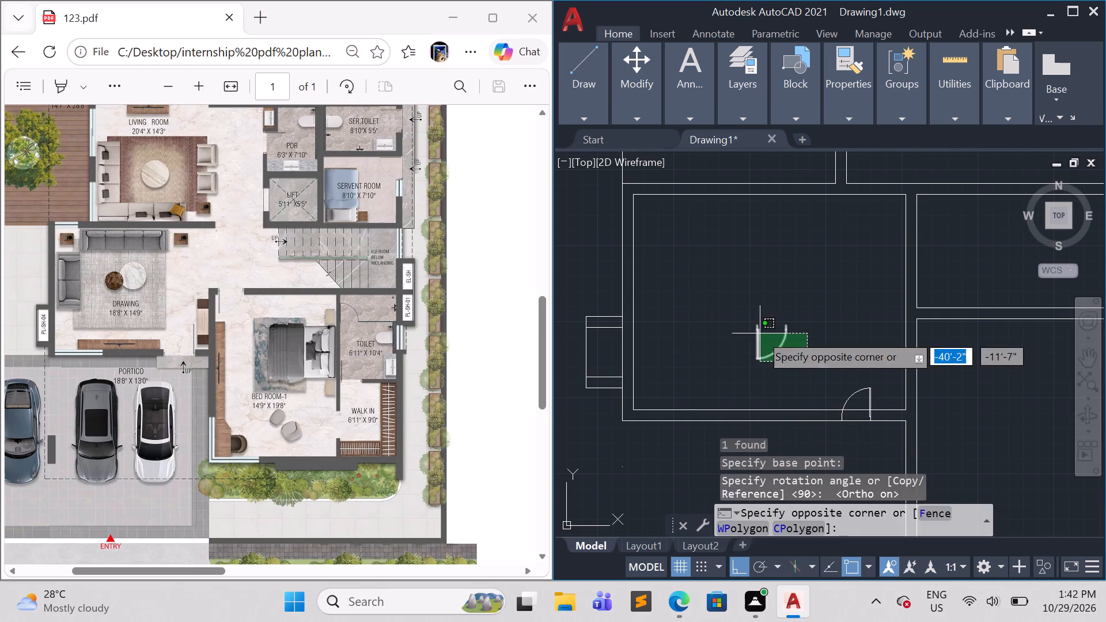
pyautogui.click(754, 329)
pyautogui.write('co')
pyautogui.press('Return')
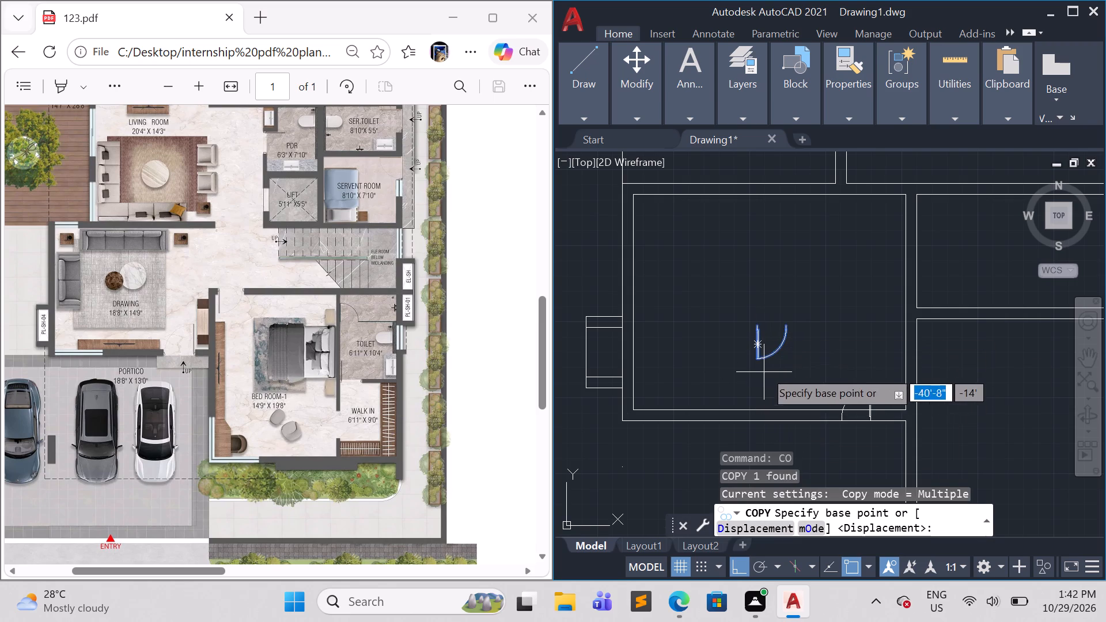
pyautogui.scroll(5, 759, 342)
pyautogui.click(749, 203)
pyautogui.scroll(-2, 740, 248)
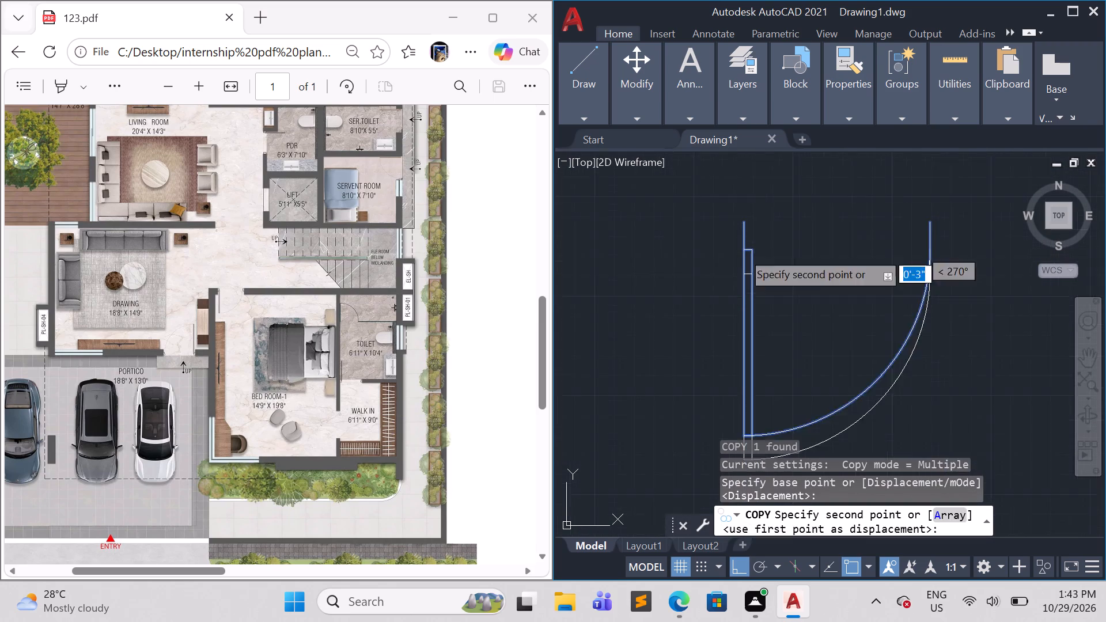
pyautogui.scroll(-5, 742, 253)
pyautogui.scroll(2, 891, 256)
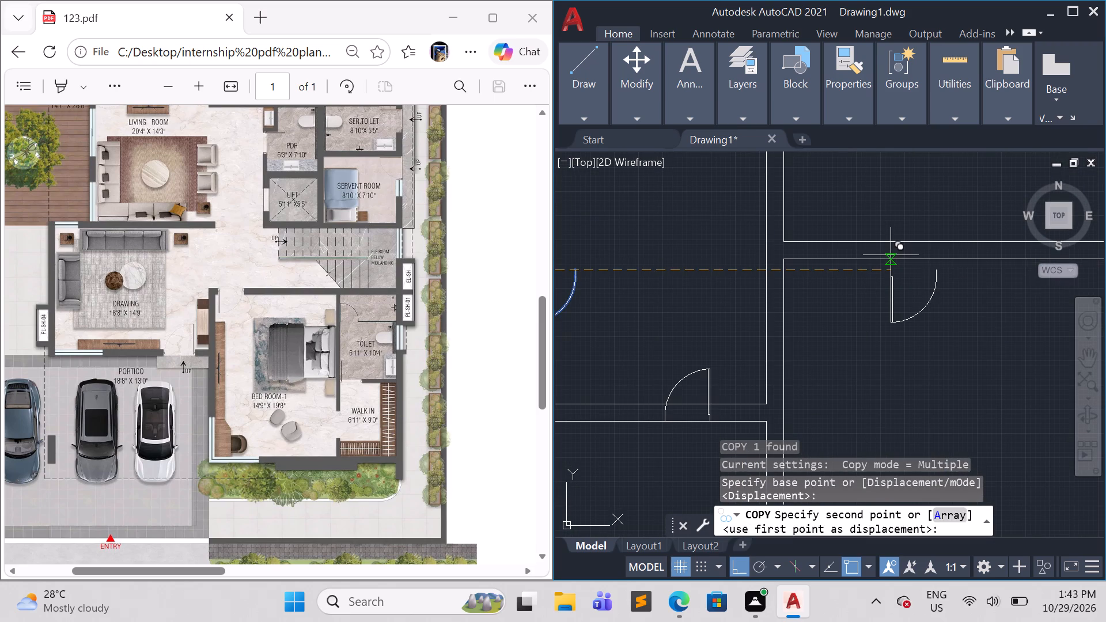
pyautogui.press('F8')
pyautogui.click(879, 242)
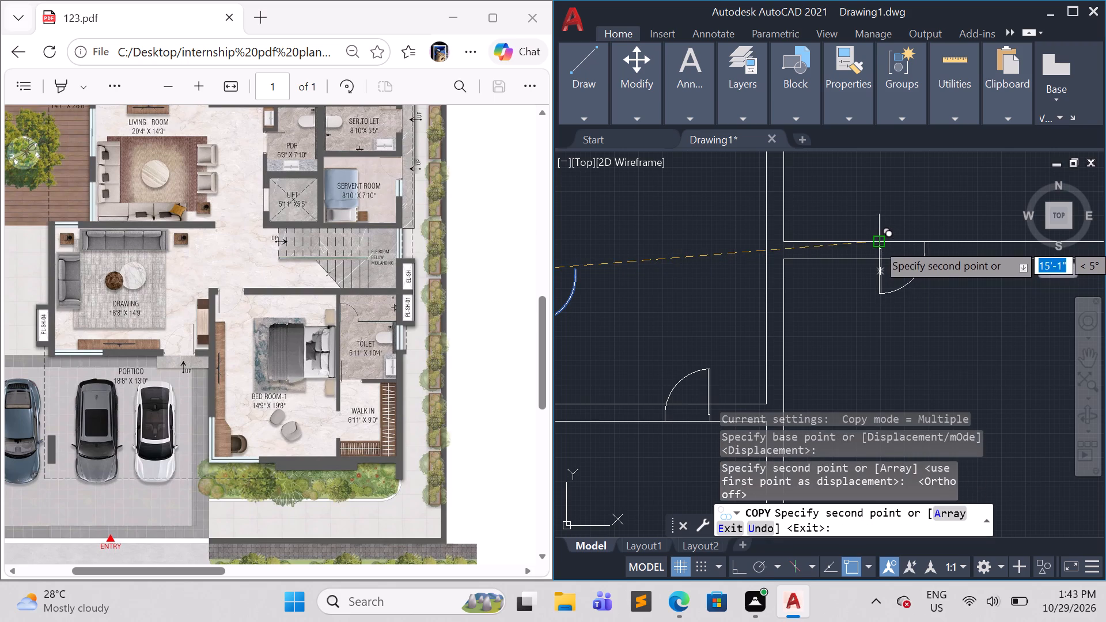
pyautogui.press('Escape')
pyautogui.scroll(-1, 817, 337)
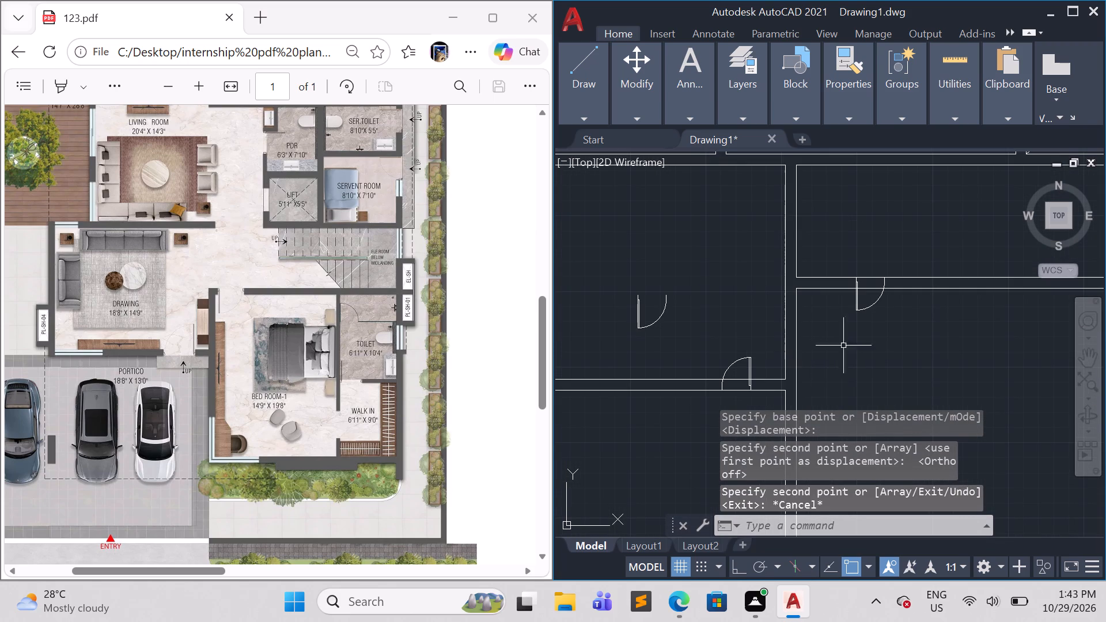
# Trim the wall lines crossing the new door openings of the drawing room and Bed Room-1.
pyautogui.write('tr')
pyautogui.press('Return')
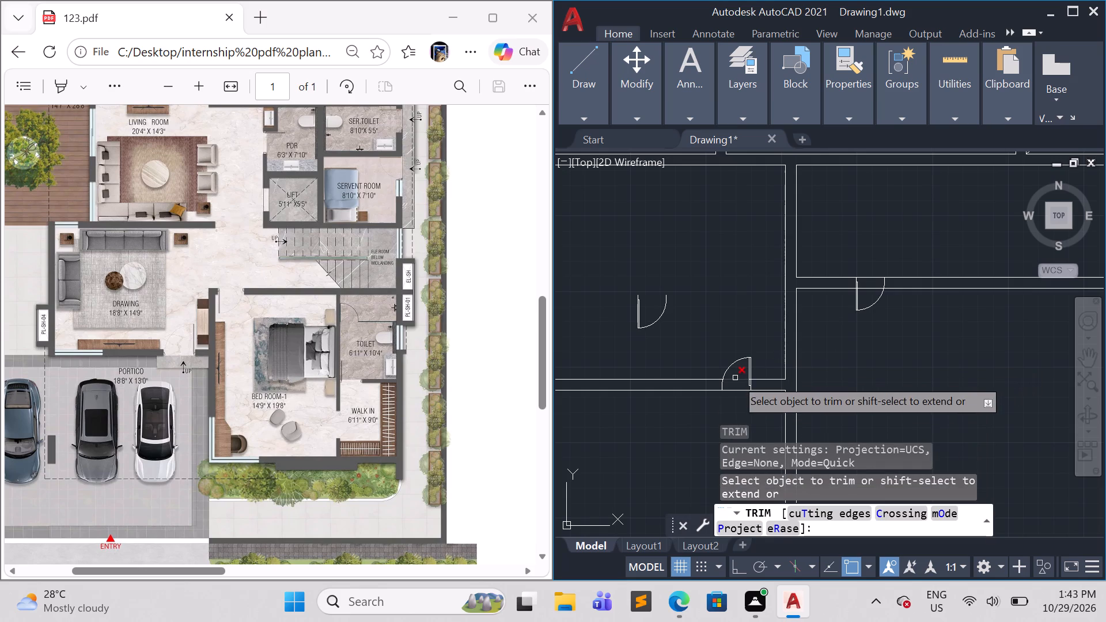
pyautogui.click(734, 378)
pyautogui.click(874, 286)
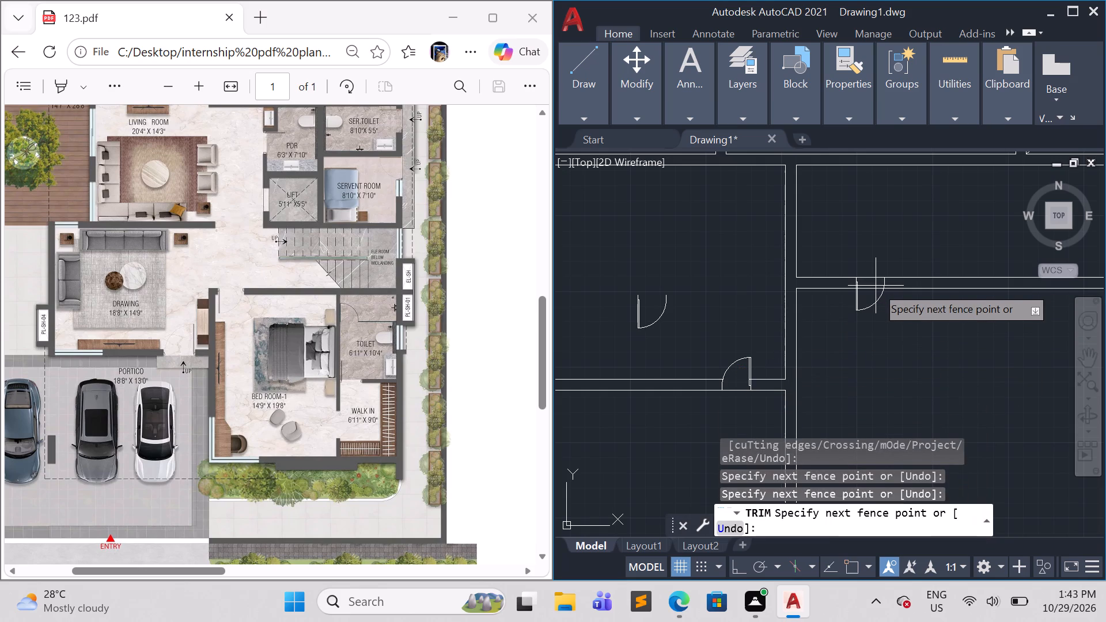
pyautogui.click(873, 293)
pyautogui.scroll(-3, 878, 315)
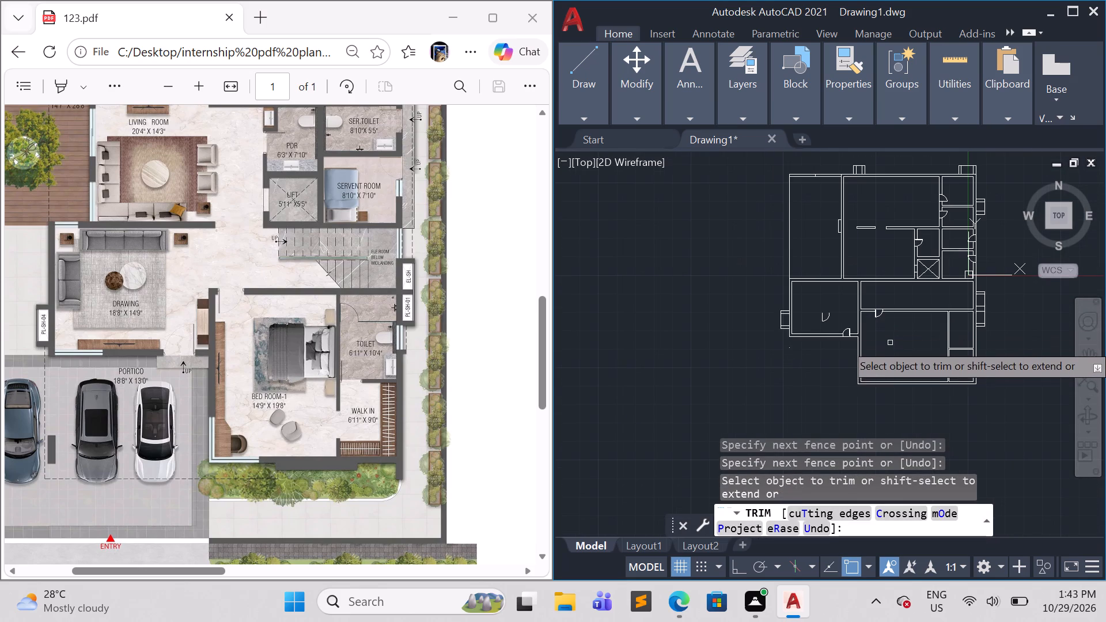
pyautogui.scroll(3, 890, 342)
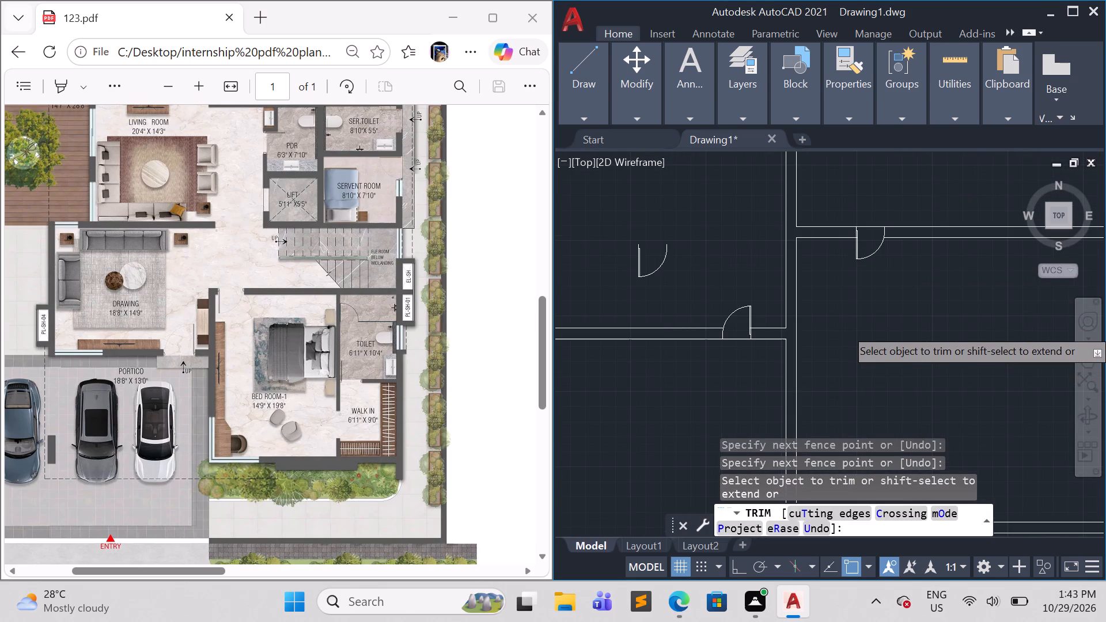
pyautogui.scroll(-2, 824, 333)
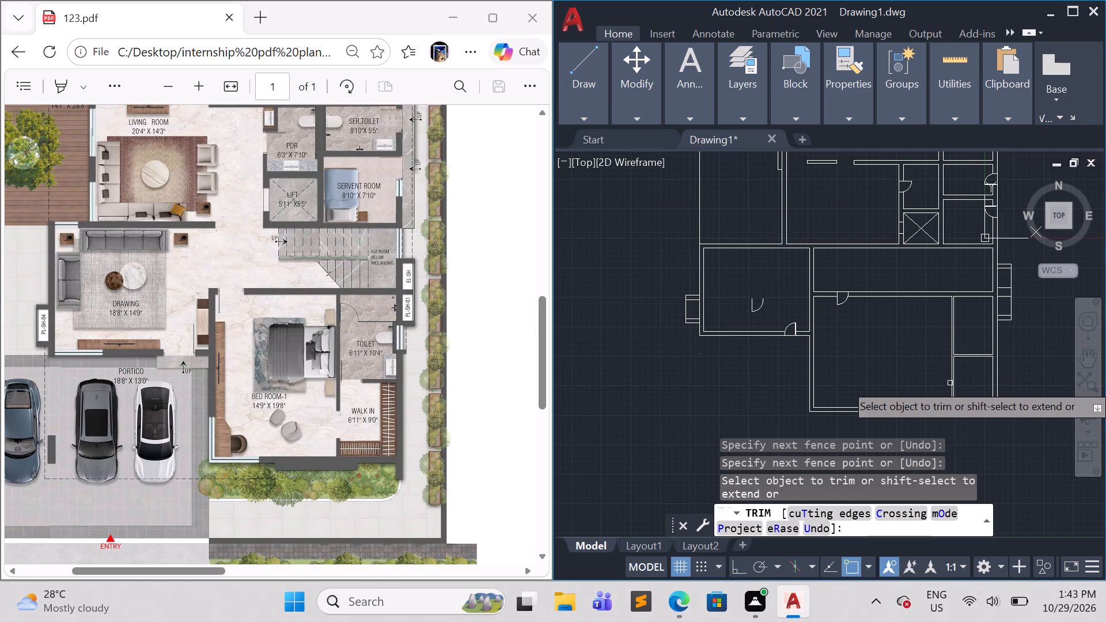
pyautogui.scroll(1, 976, 375)
pyautogui.moveTo(953, 390); pyautogui.dragTo(846, 355, button='middle')
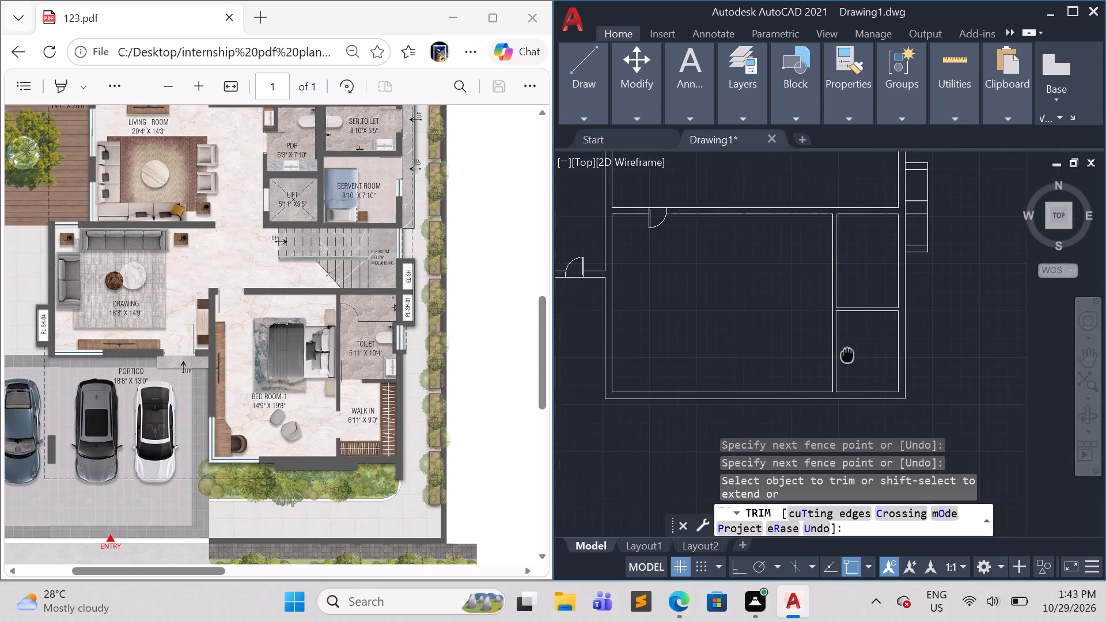
pyautogui.moveTo(846, 355); pyautogui.dragTo(841, 355, button='middle')
pyautogui.scroll(2, 849, 337)
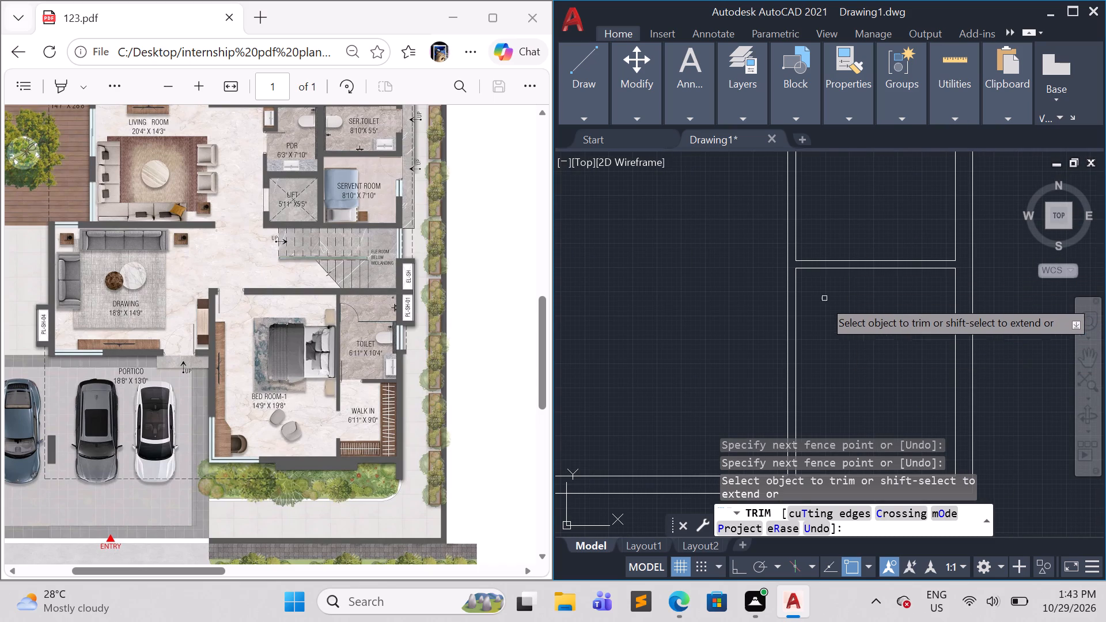
pyautogui.press('Escape')
# Cut an opening about 1'-6" wide in the wall between toilet and walk-in, drawing its jamb lines and trimming between them.
pyautogui.press('l')
pyautogui.press('Return')
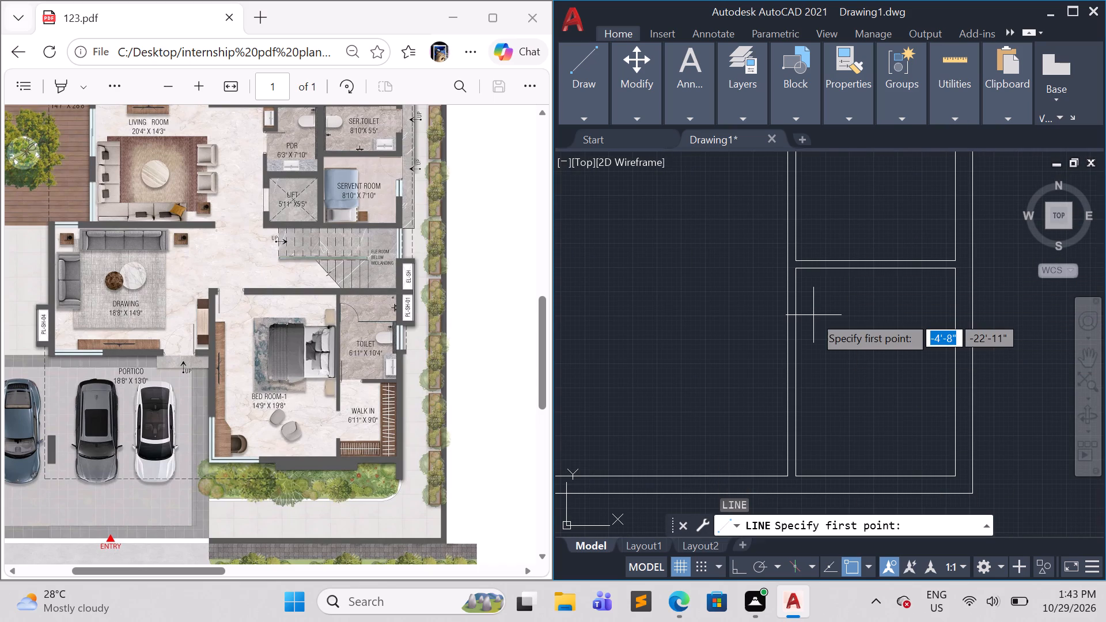
pyautogui.click(819, 259)
pyautogui.click(820, 270)
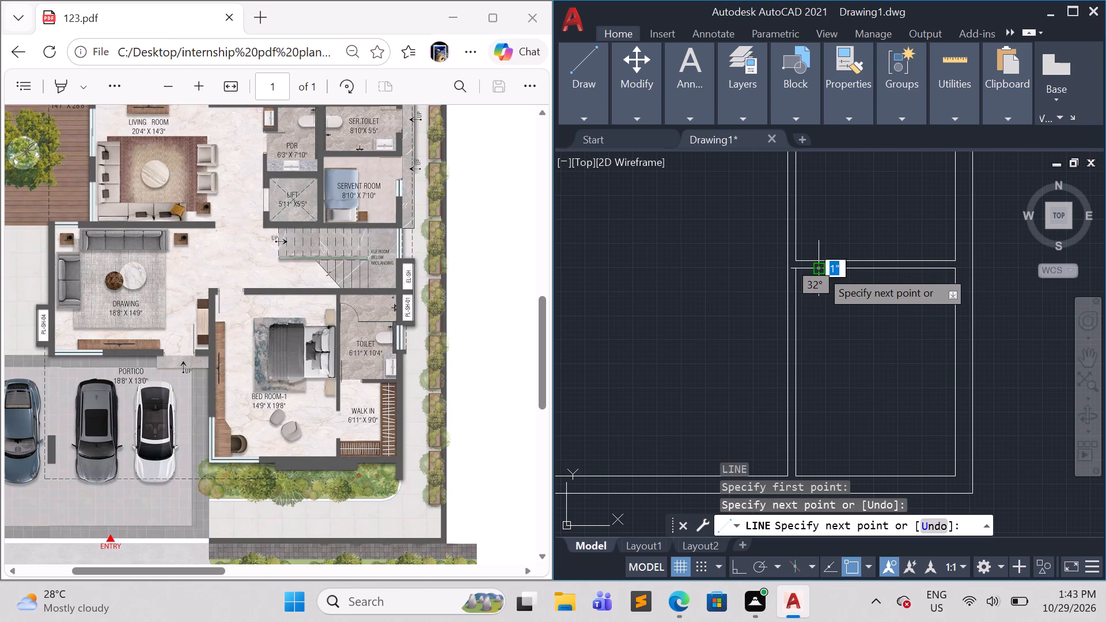
pyautogui.click(854, 268)
pyautogui.click(853, 259)
pyautogui.press('Escape')
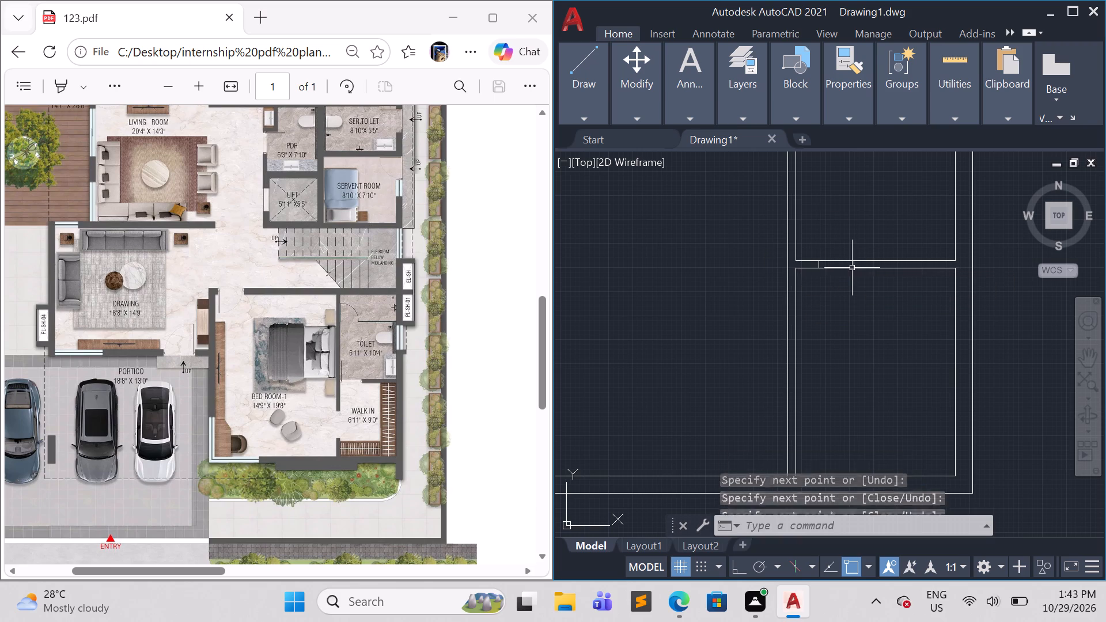
pyautogui.write('tr')
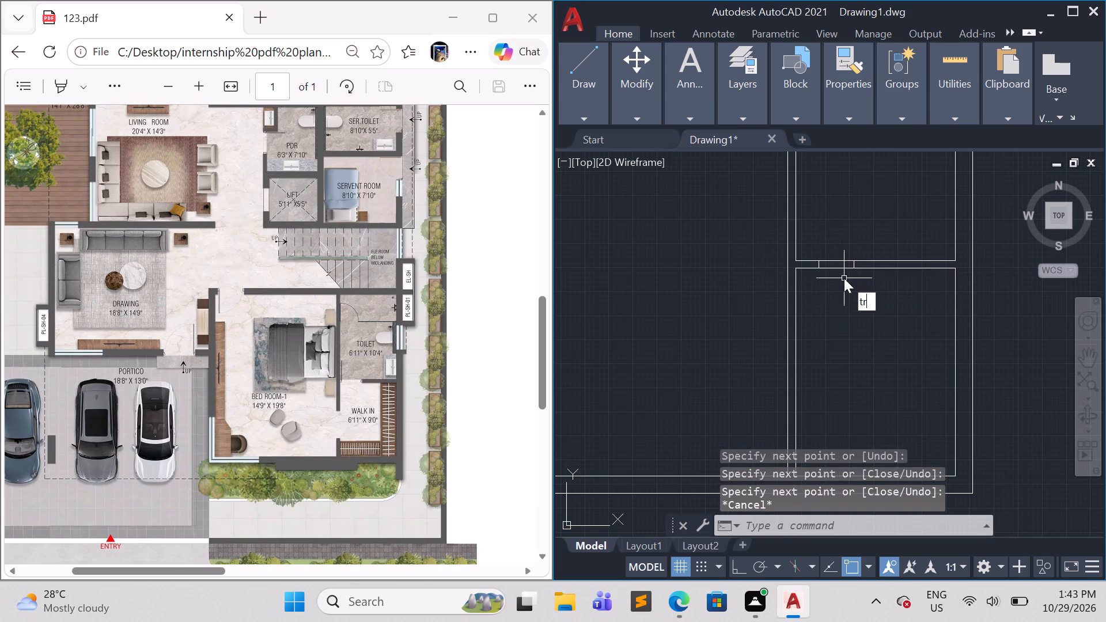
pyautogui.press('Return')
pyautogui.moveTo(845, 242); pyautogui.dragTo(836, 315)
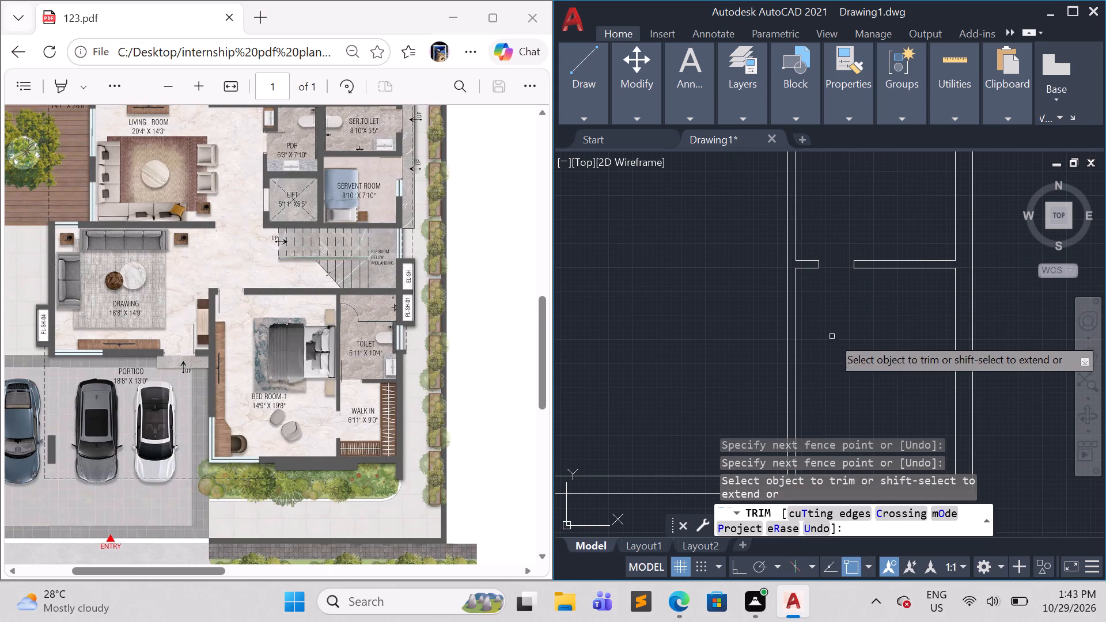
pyautogui.press('Escape')
pyautogui.scroll(-2, 838, 371)
pyautogui.scroll(2, 842, 369)
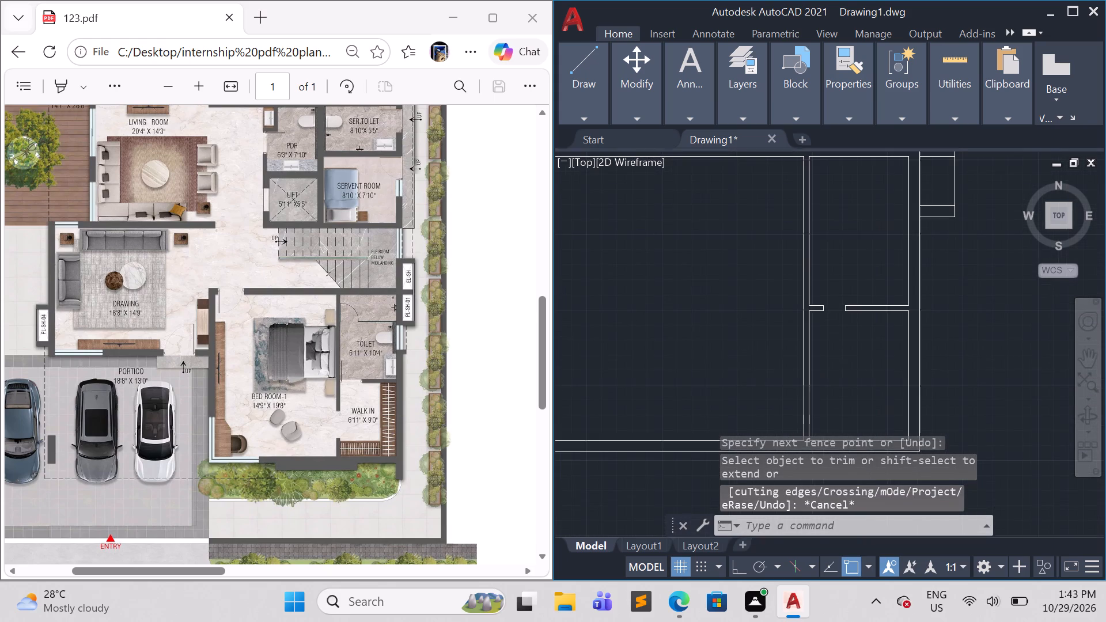
pyautogui.moveTo(843, 365); pyautogui.dragTo(864, 289, button='middle')
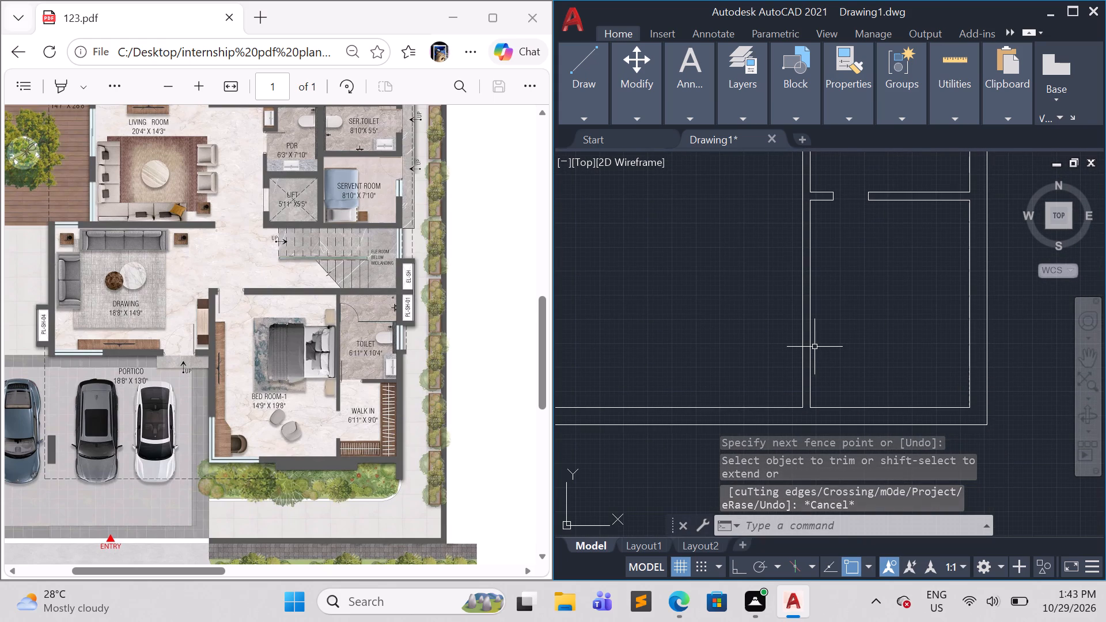
# Cut an opening in the wall between Bed Room-1 and the walk-in, drawing both jamb lines and trimming the wall lines between them.
pyautogui.press('l')
pyautogui.press('Return')
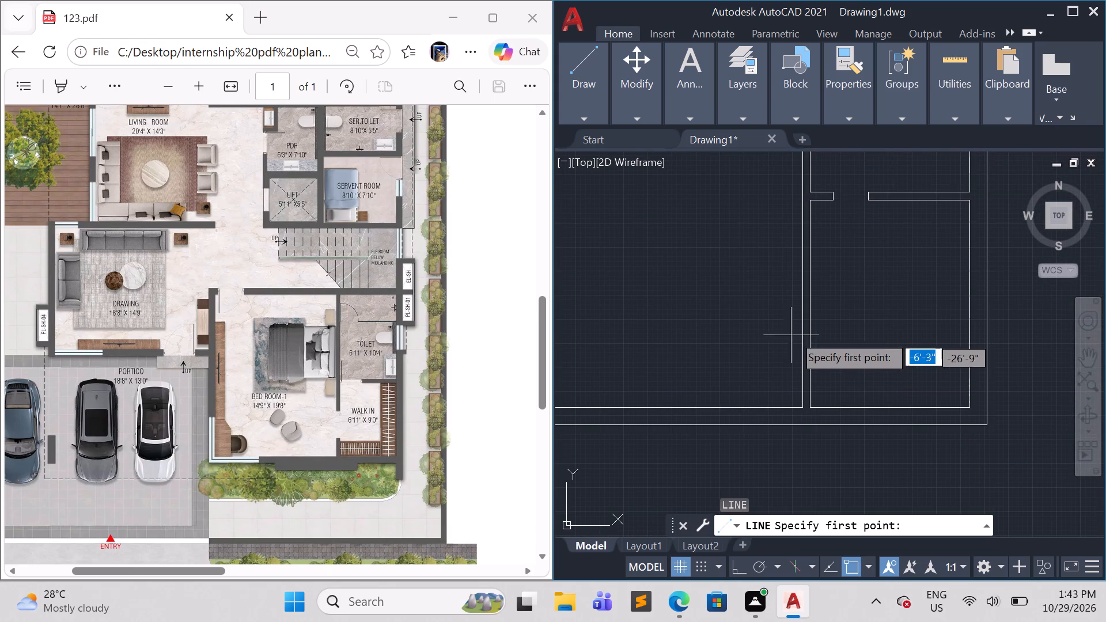
pyautogui.click(800, 317)
pyautogui.click(804, 314)
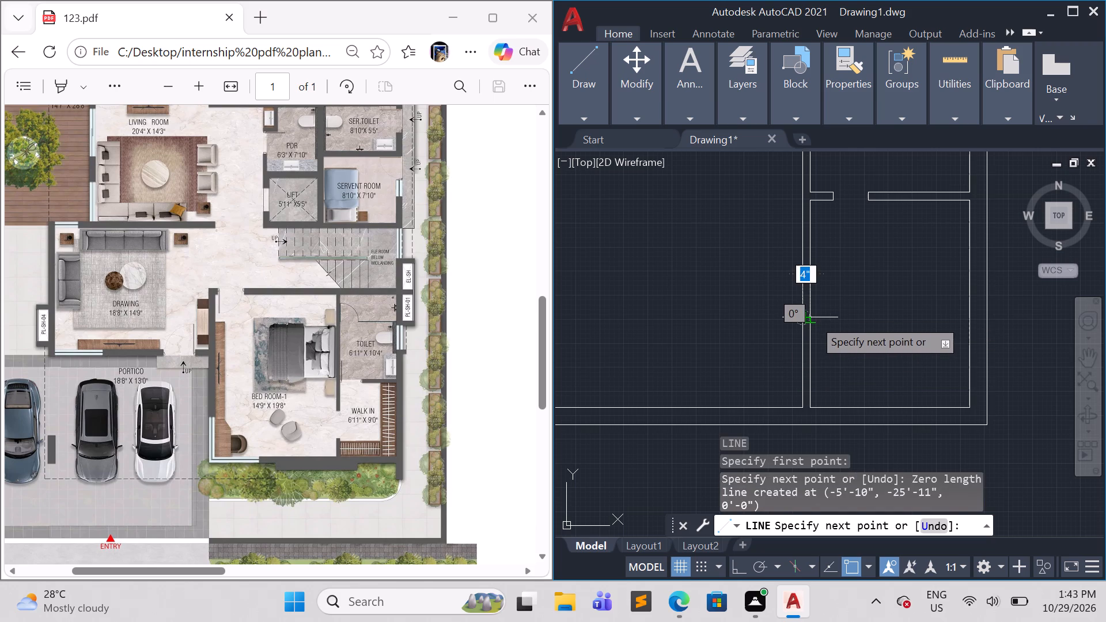
pyautogui.click(813, 317)
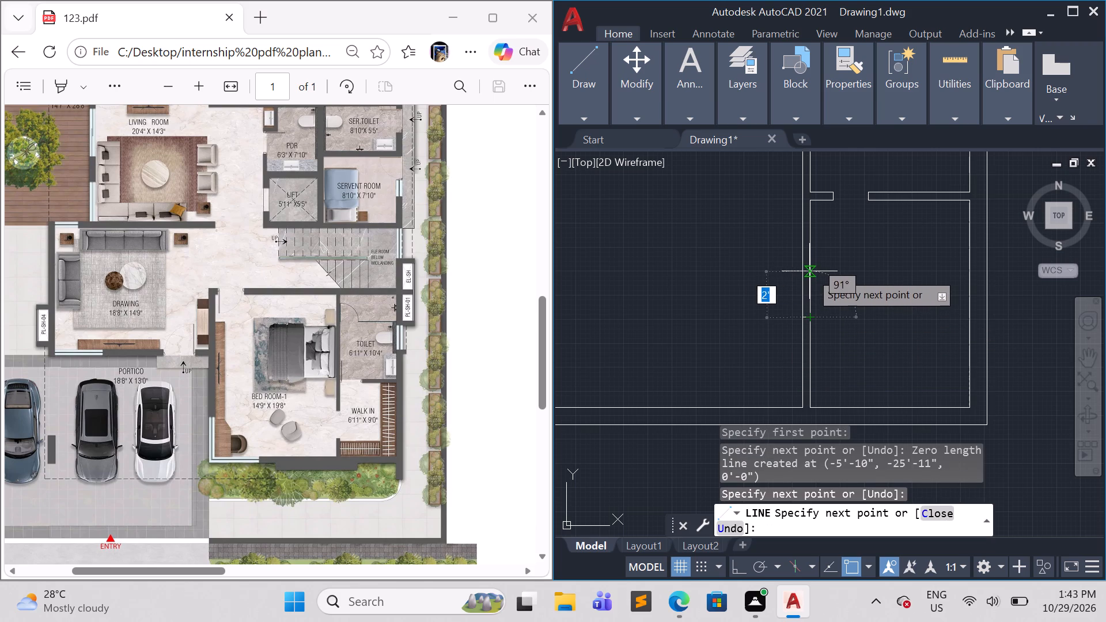
pyautogui.click(809, 263)
pyautogui.click(796, 263)
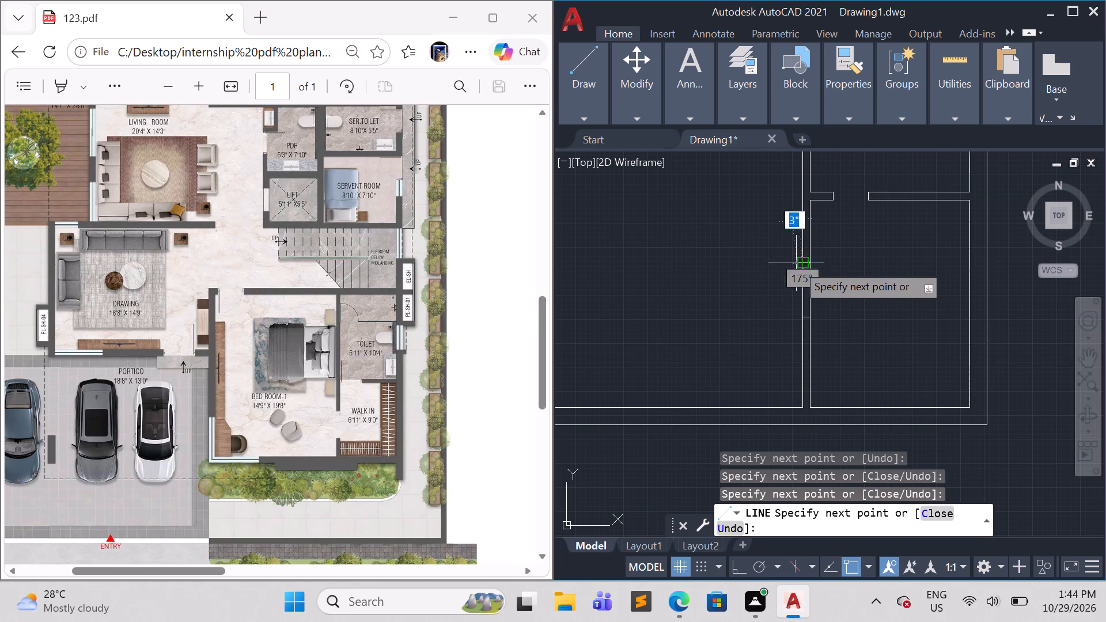
pyautogui.press('Escape')
pyautogui.write('tr')
pyautogui.press('Return')
pyautogui.moveTo(768, 290); pyautogui.dragTo(923, 290)
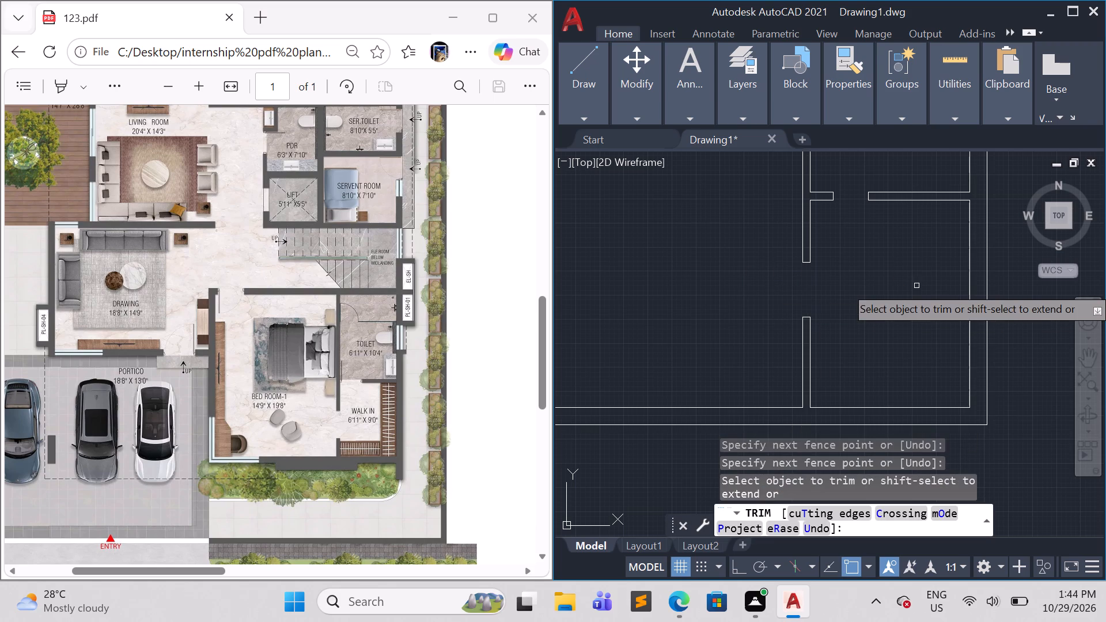
pyautogui.scroll(-2, 889, 298)
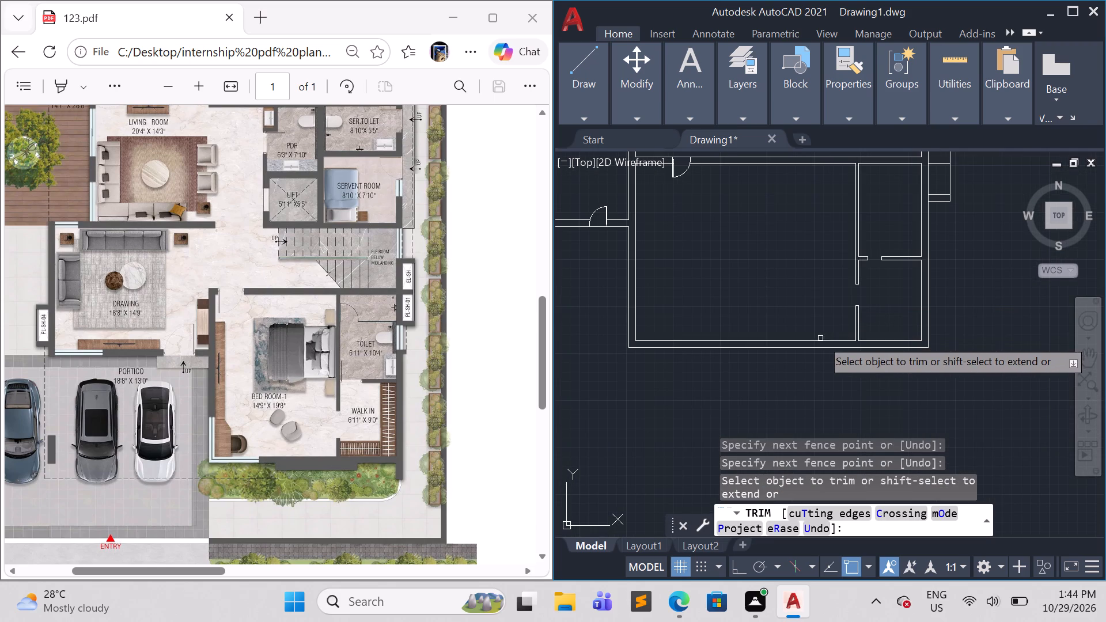
pyautogui.press('Escape')
pyautogui.press('Escape')
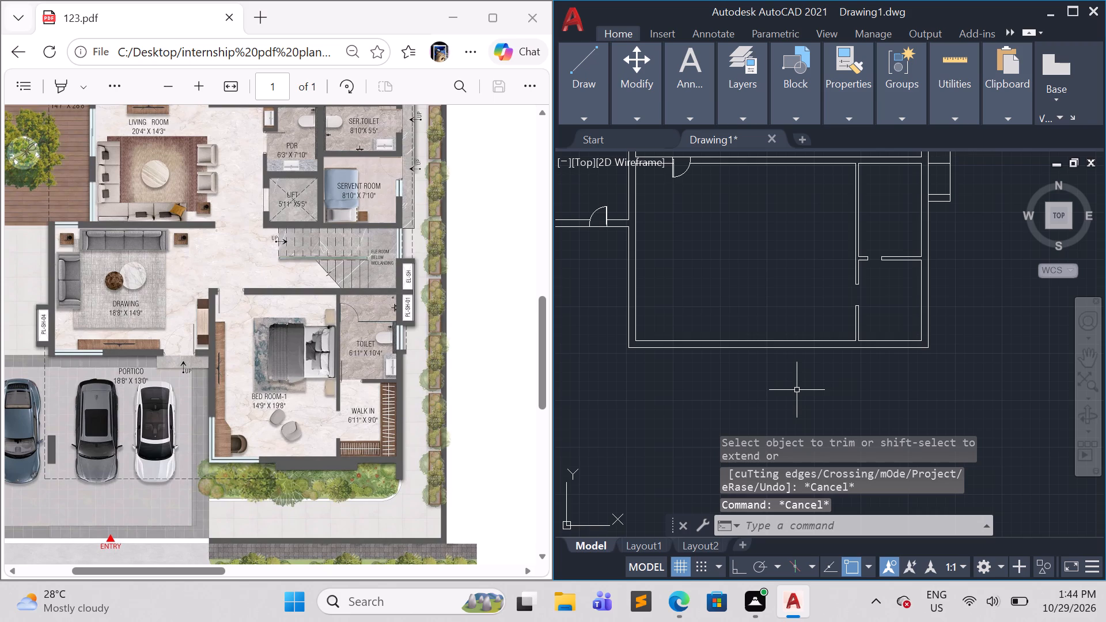
# Draw a 9" deep, about 9'-5" long projection with ortho on, outside the bottom wall of Bed Room-1 and the walk-in.
pyautogui.press('l')
pyautogui.press('Return')
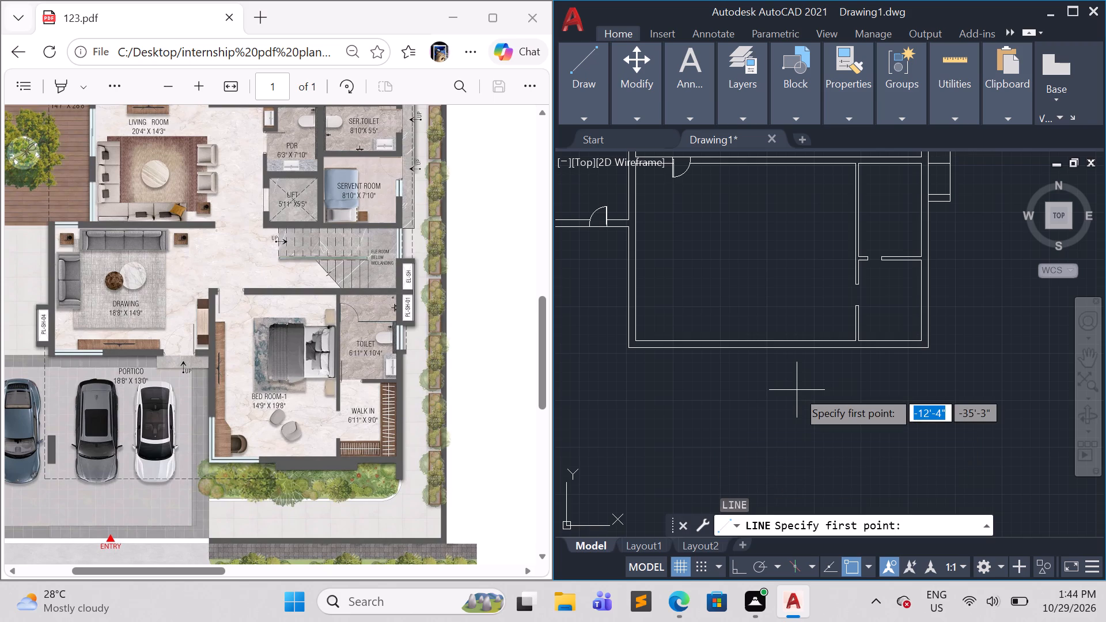
pyautogui.click(806, 346)
pyautogui.write('9"')
pyautogui.press('Return')
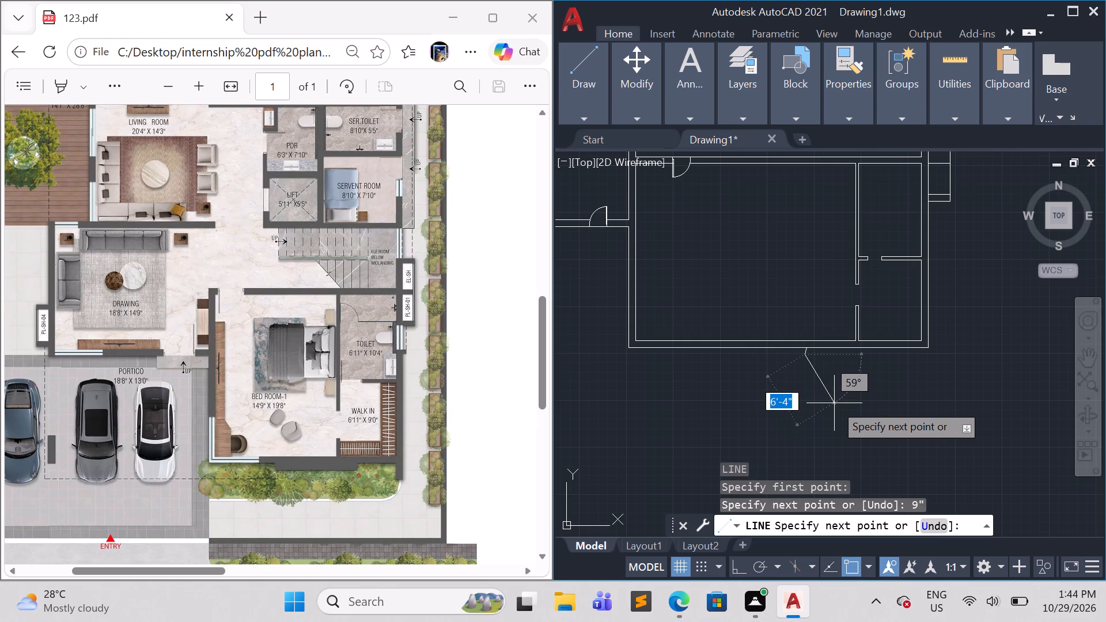
pyautogui.hotkey('ctrl', 'z')
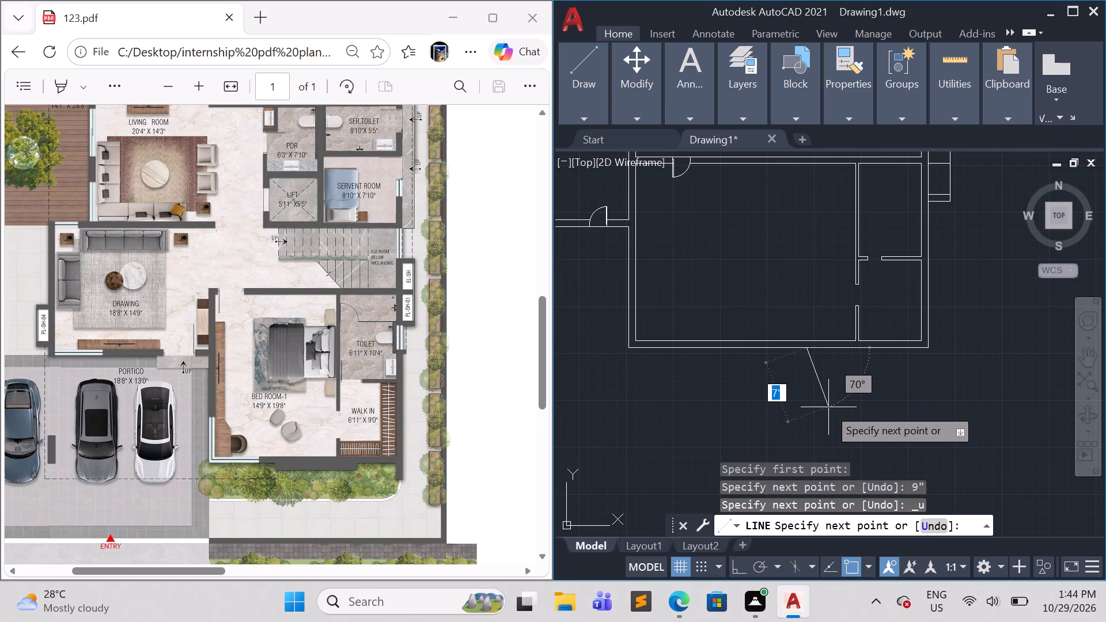
pyautogui.press('F9')
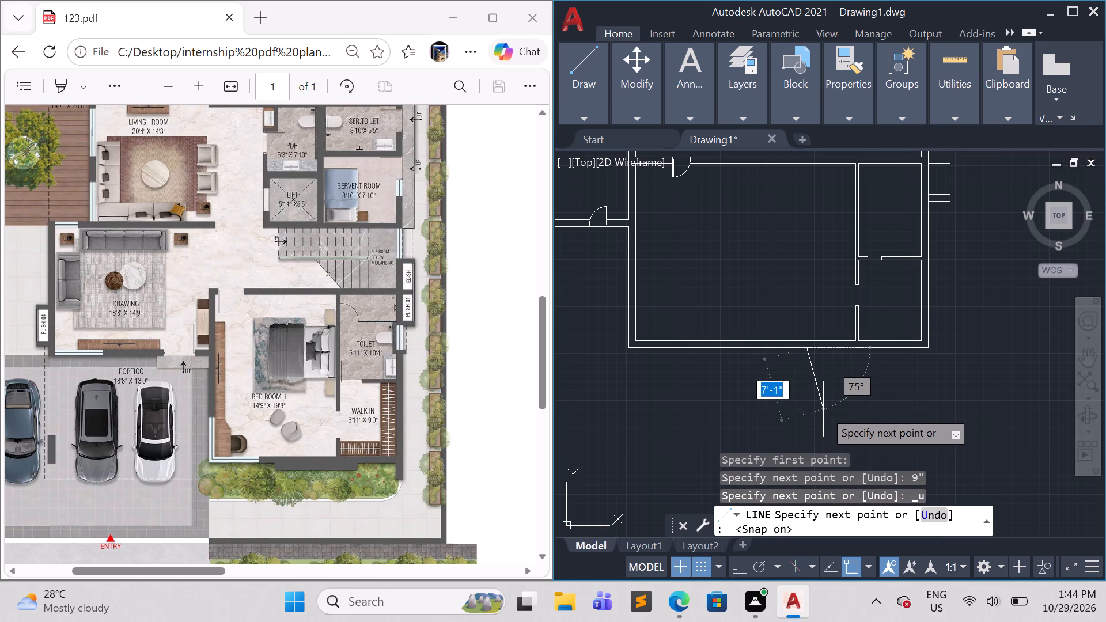
pyautogui.press('F9')
pyautogui.press('F8')
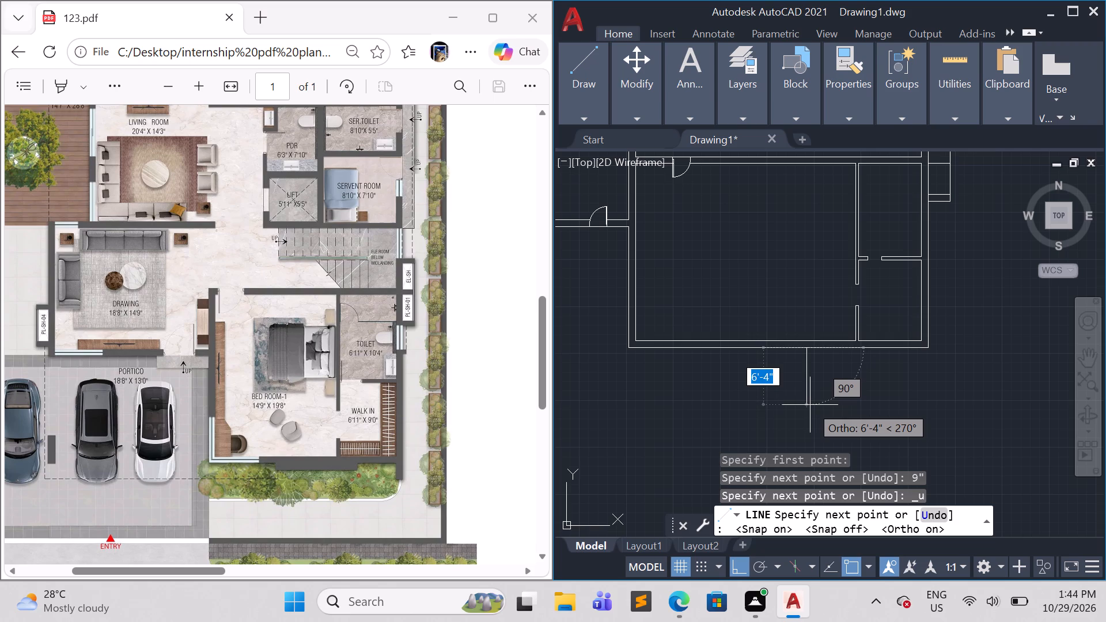
pyautogui.press('9')
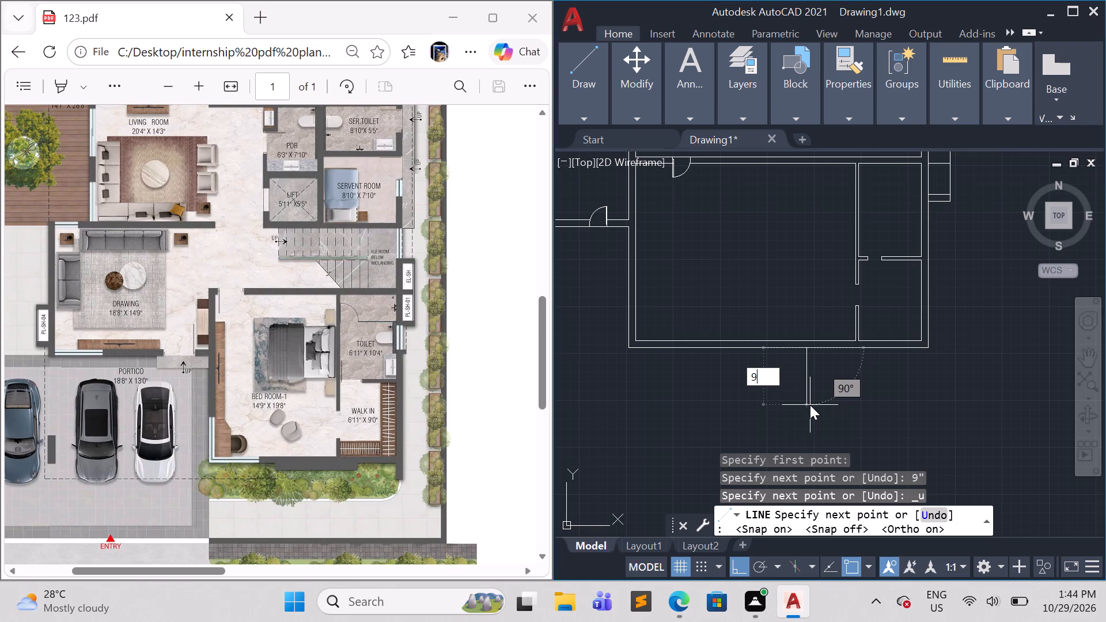
pyautogui.hotkey('shift', '"')
pyautogui.press('Return')
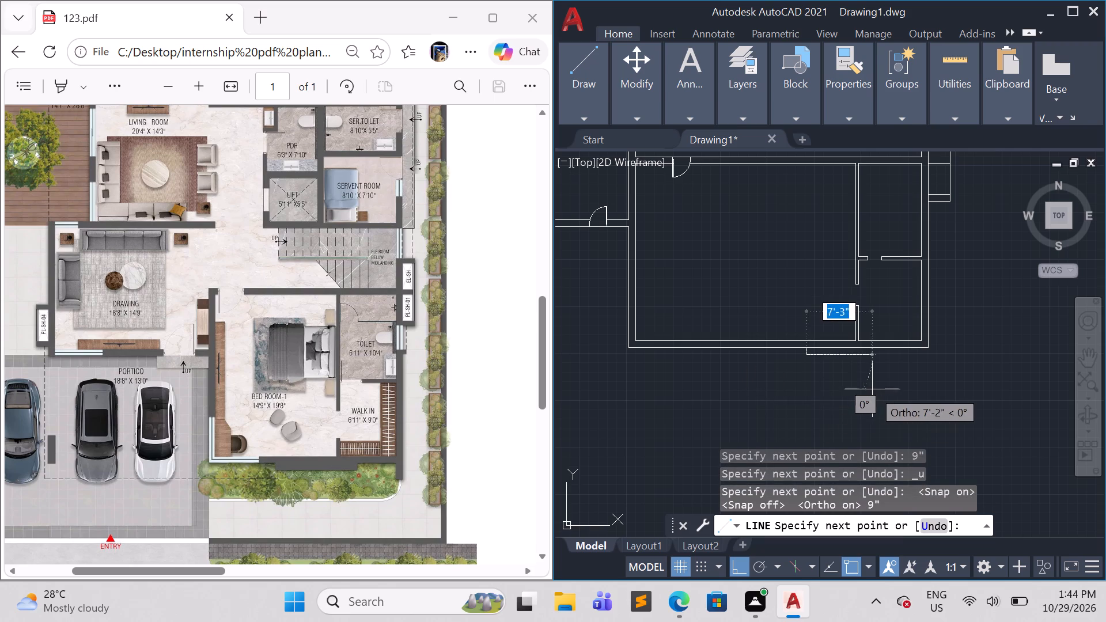
pyautogui.click(892, 354)
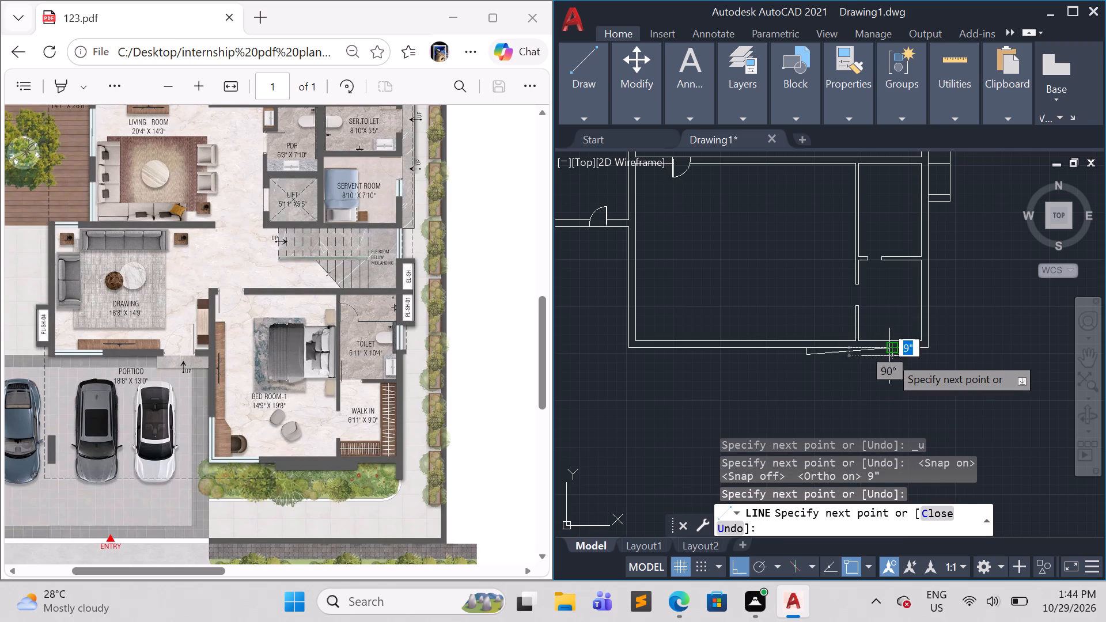
pyautogui.hotkey('ctrl', 'z')
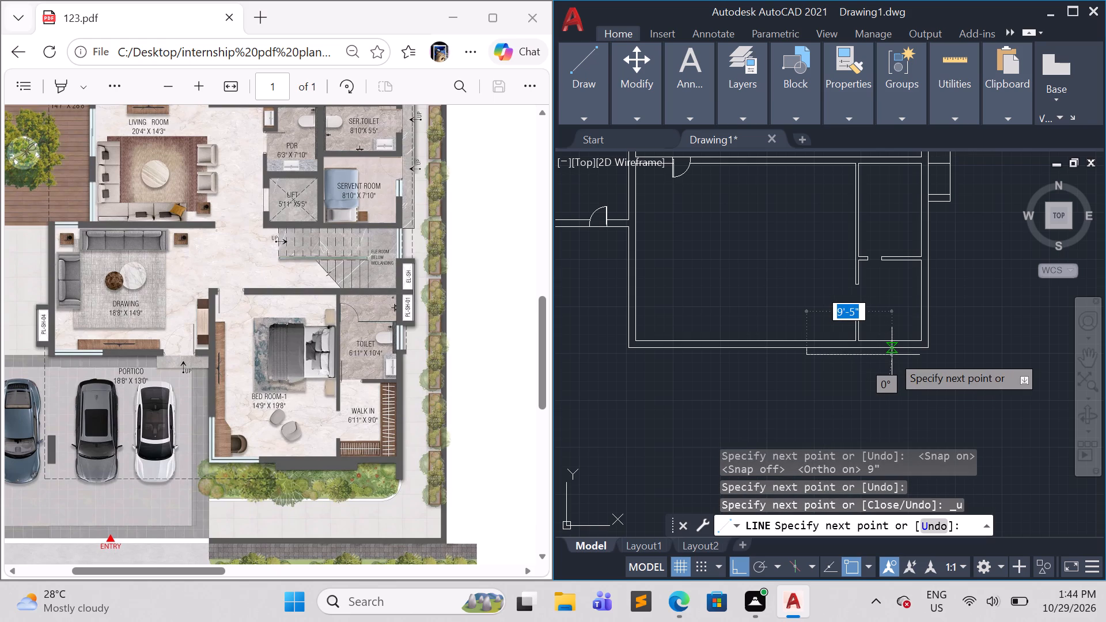
pyautogui.click(890, 365)
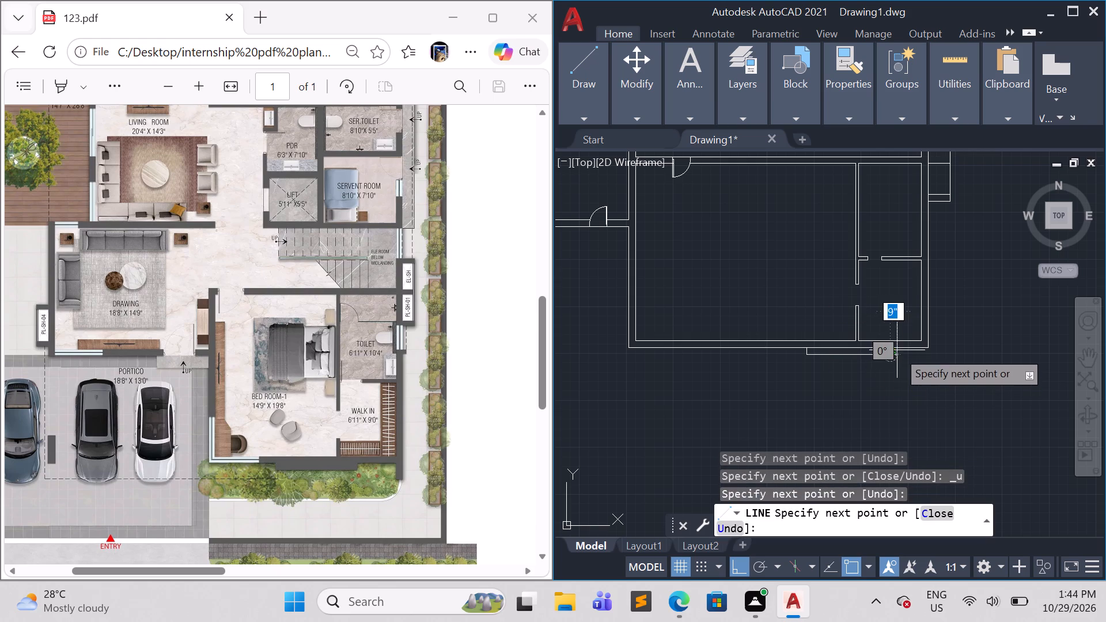
pyautogui.click(895, 346)
pyautogui.press('Escape')
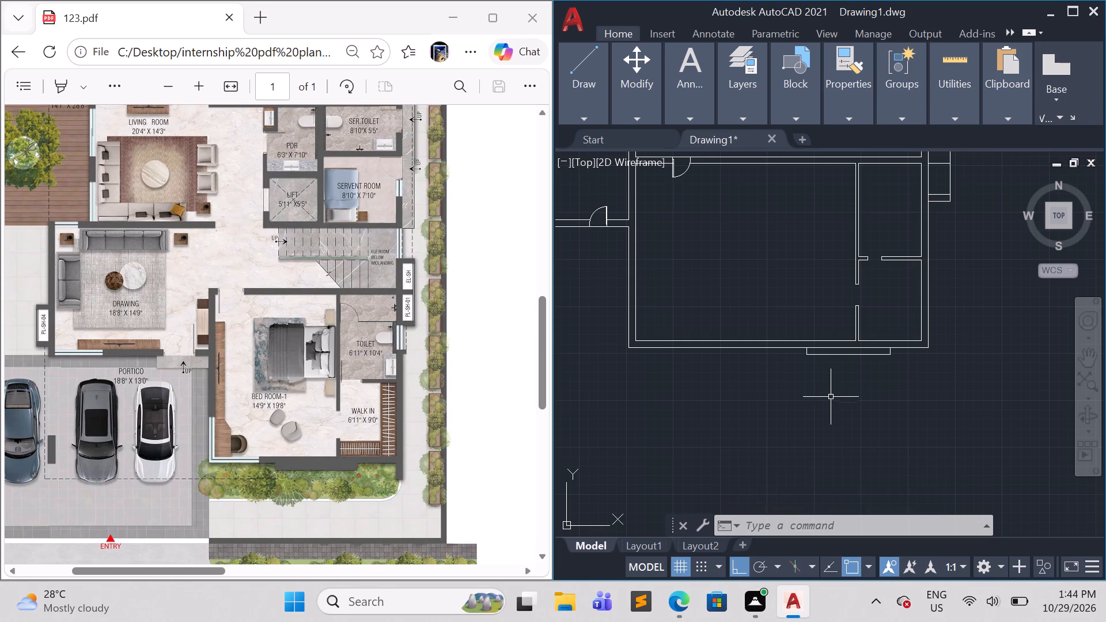
# Erase the loose door left inside the drawing room.
pyautogui.scroll(-1, 831, 397)
pyautogui.scroll(1, 791, 400)
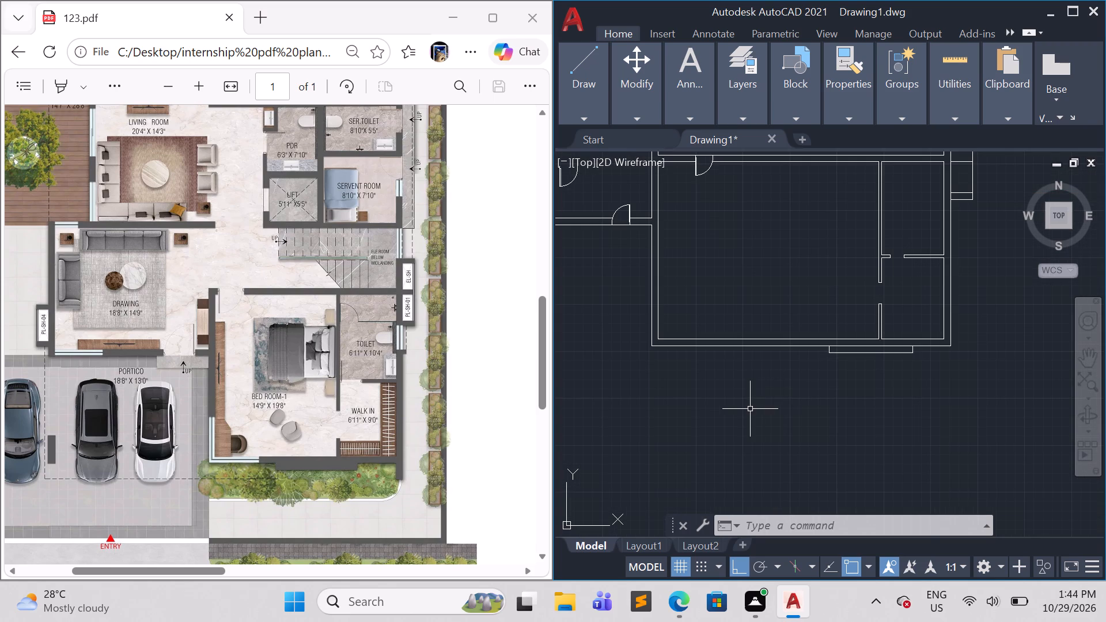
pyautogui.moveTo(760, 271); pyautogui.dragTo(874, 405, button='middle')
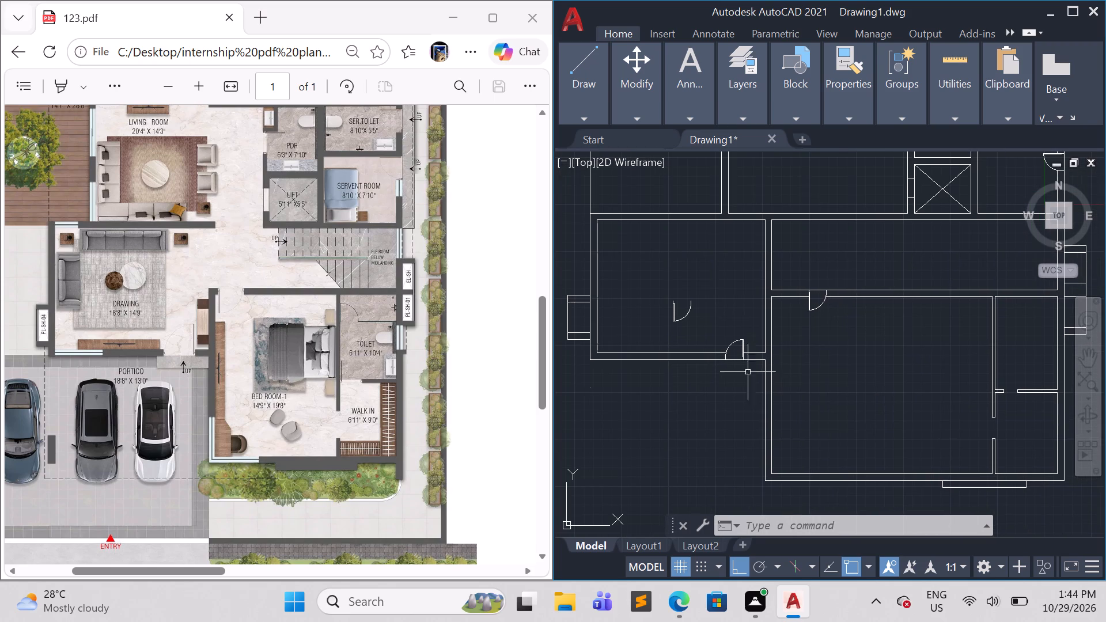
pyautogui.scroll(1, 737, 369)
pyautogui.click(674, 303)
pyautogui.click(632, 266)
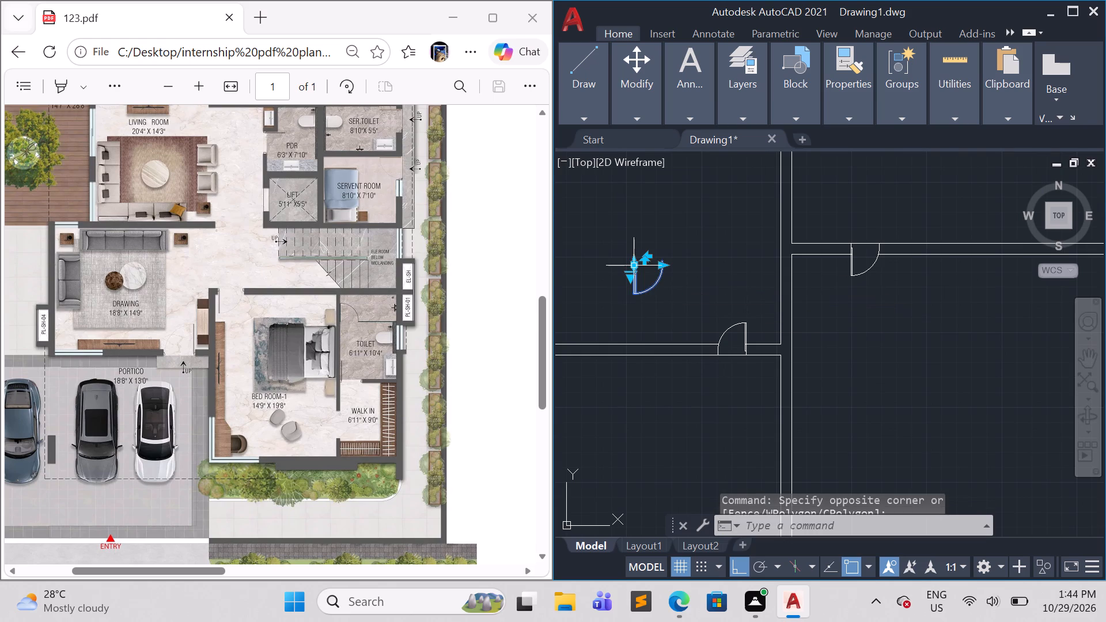
pyautogui.scroll(-3, 648, 293)
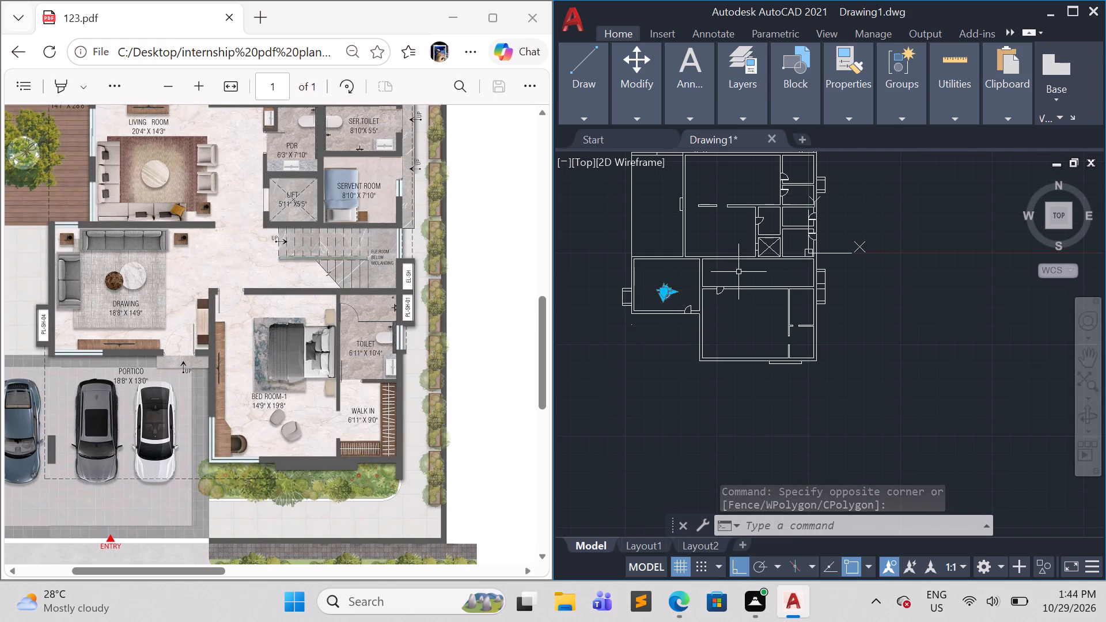
pyautogui.press('e')
pyautogui.press('Return')
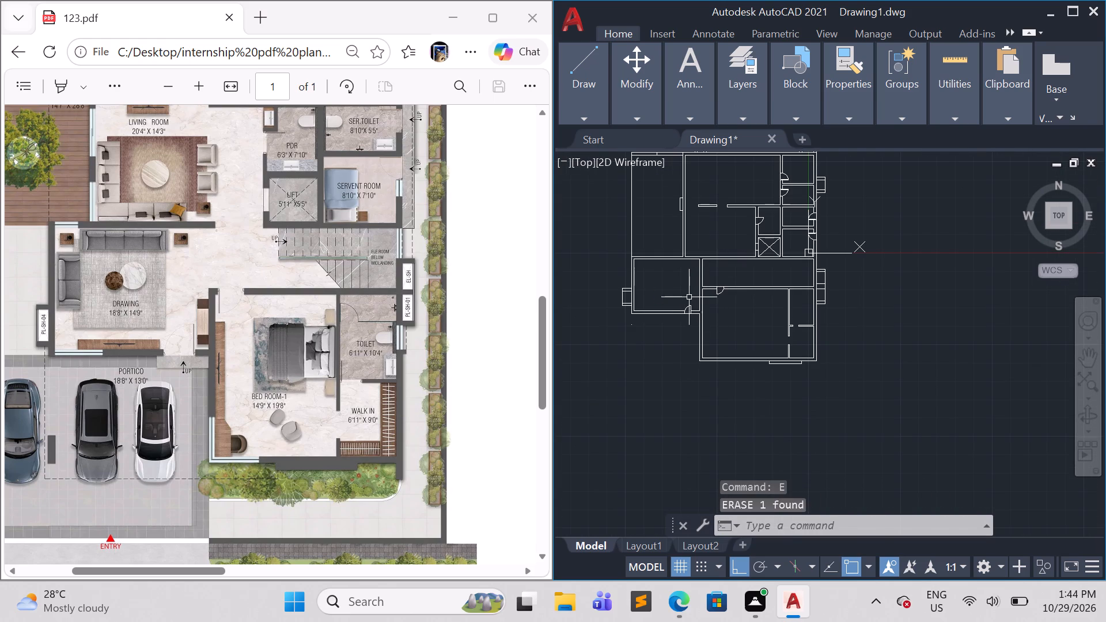
# Draw 9" jamb lines joined by connecting segments across the wall between living room and staircase passage, ending at the lift-side wall corner.
pyautogui.scroll(3, 736, 253)
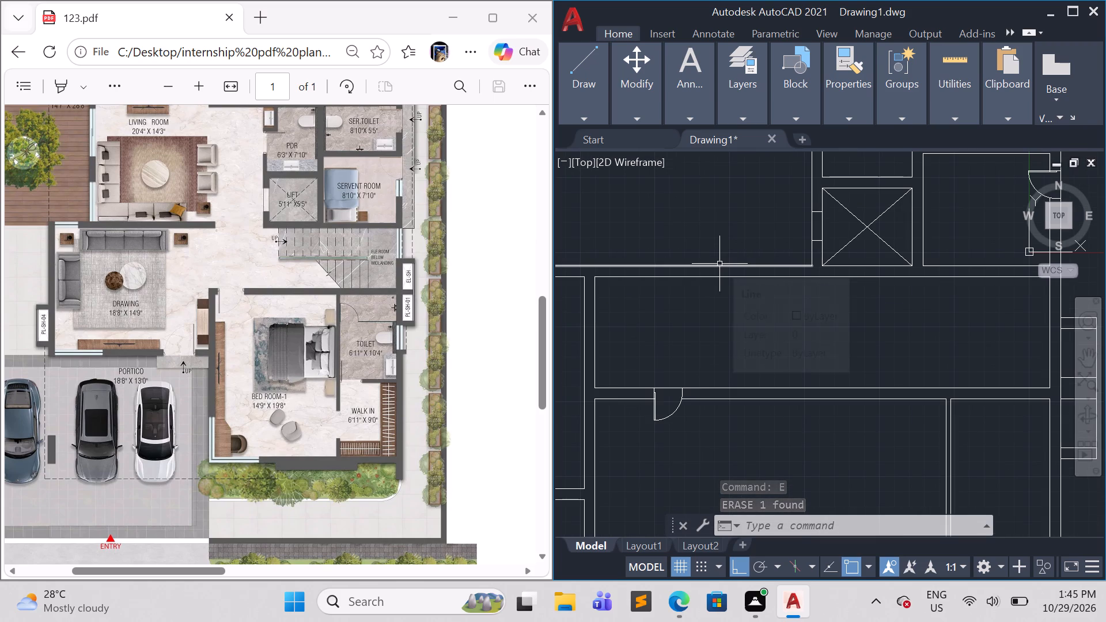
pyautogui.press('l')
pyautogui.press('Return')
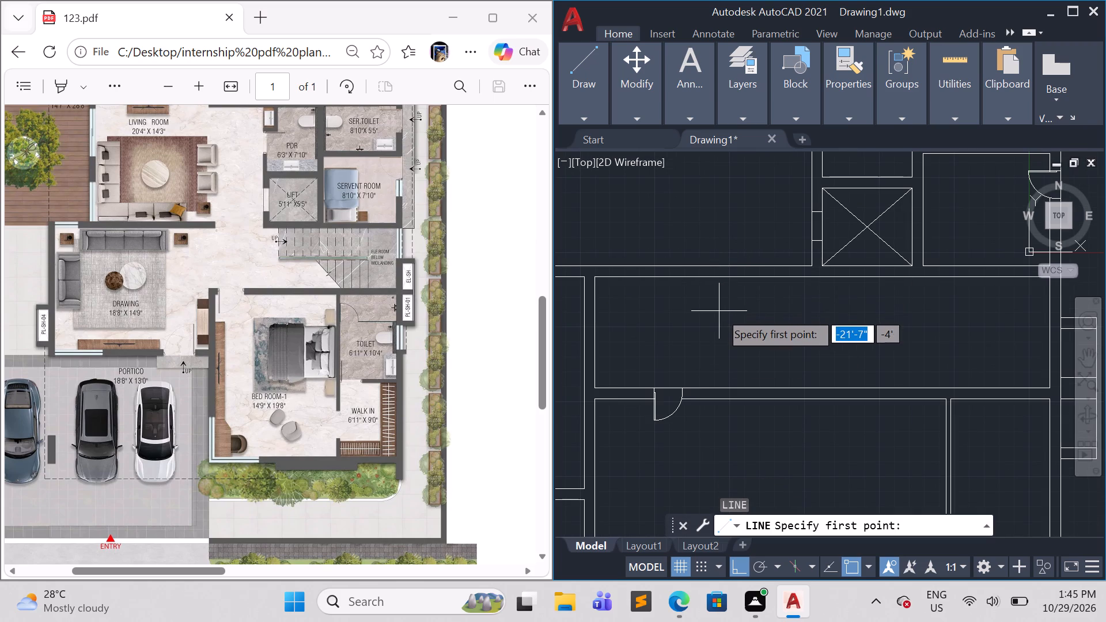
pyautogui.scroll(-2, 719, 312)
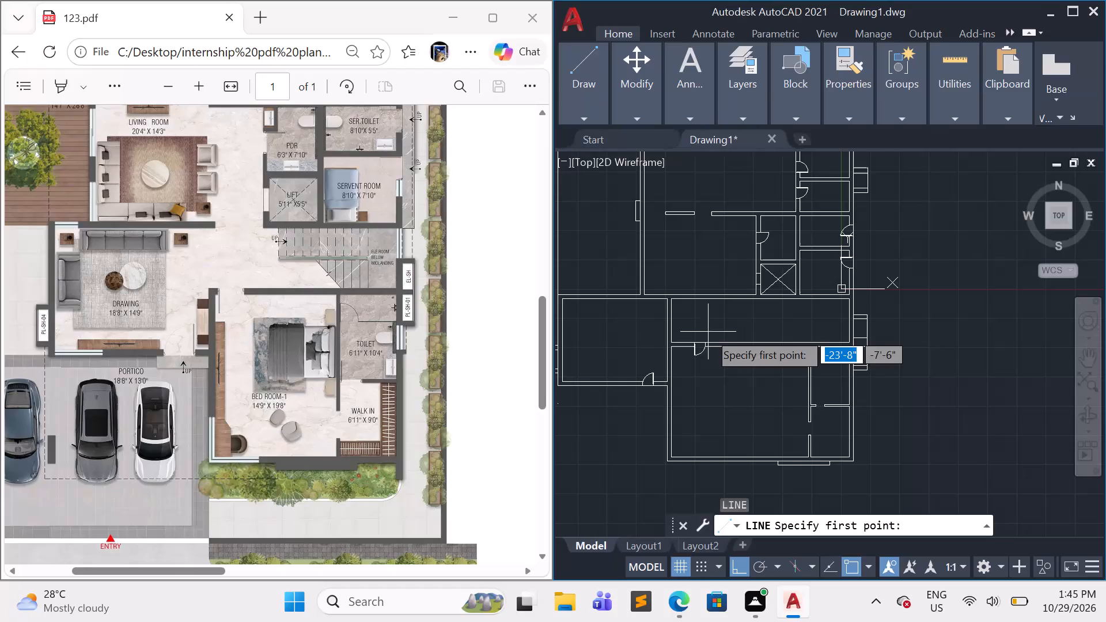
pyautogui.scroll(1, 704, 305)
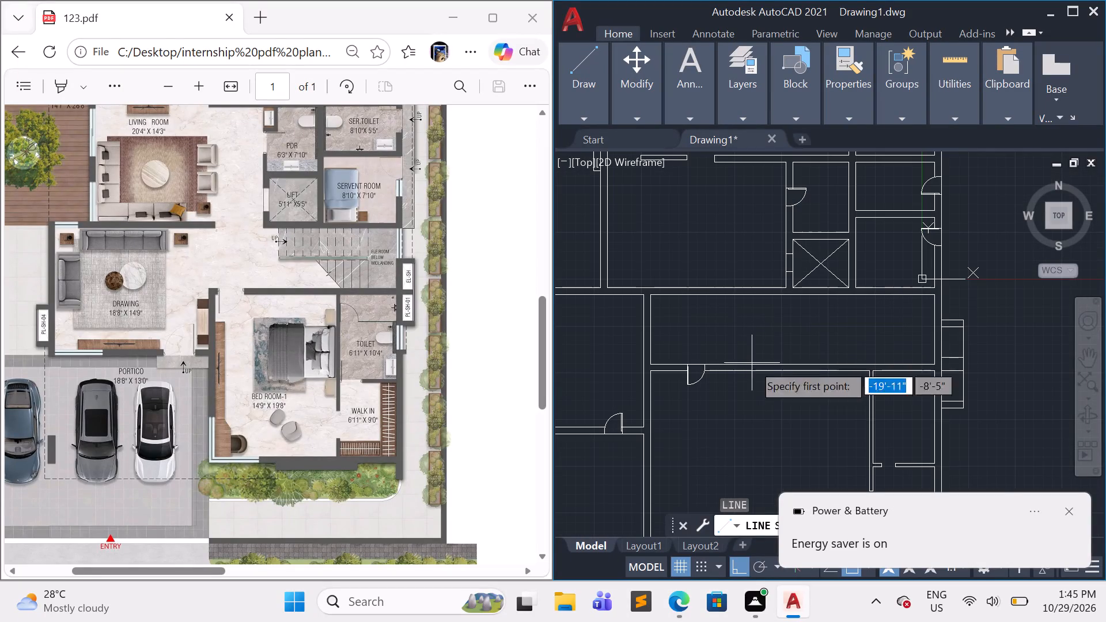
pyautogui.click(1067, 509)
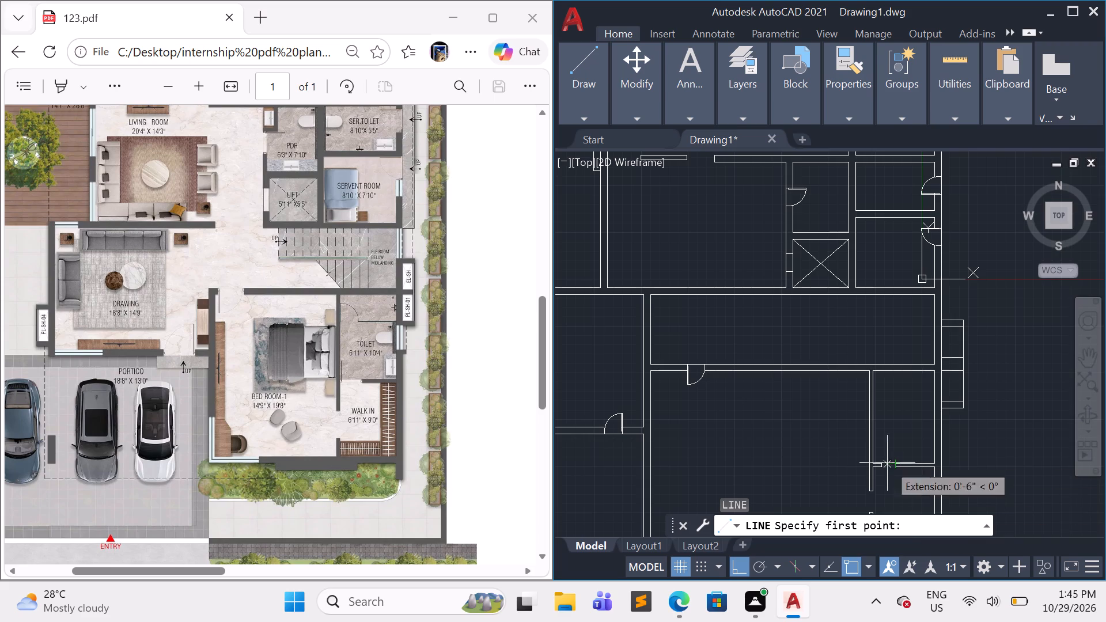
pyautogui.click(721, 288)
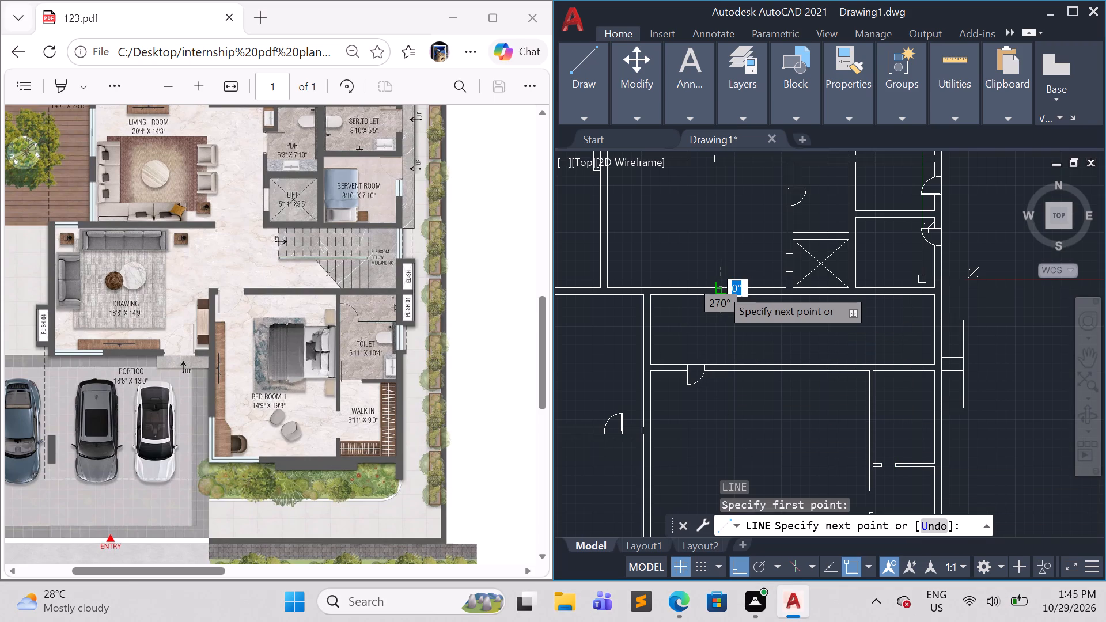
pyautogui.click(721, 293)
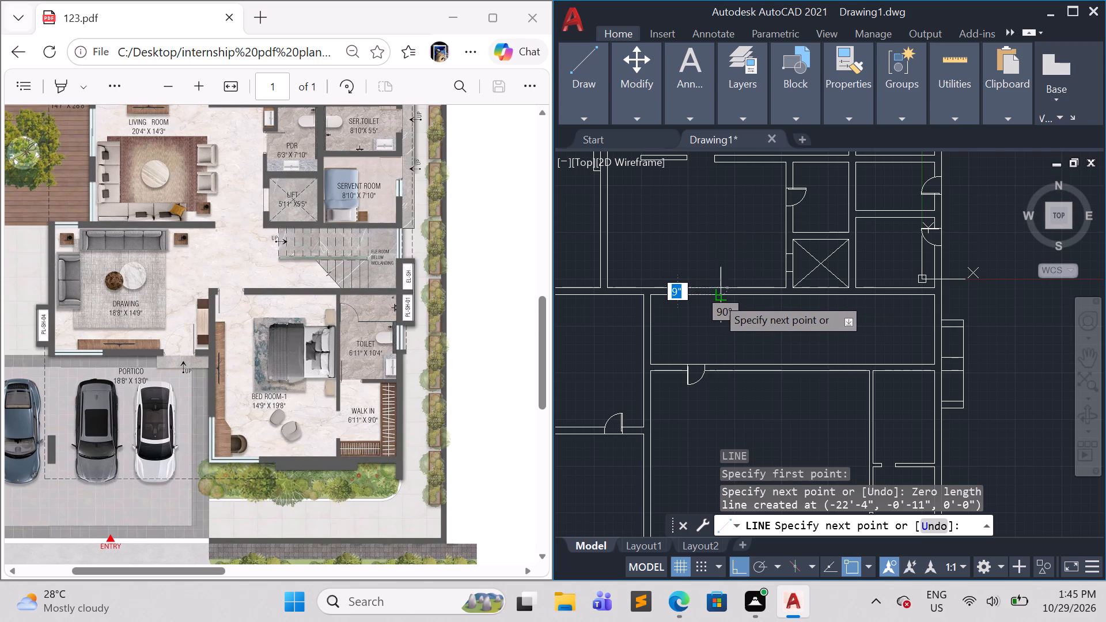
pyautogui.click(718, 294)
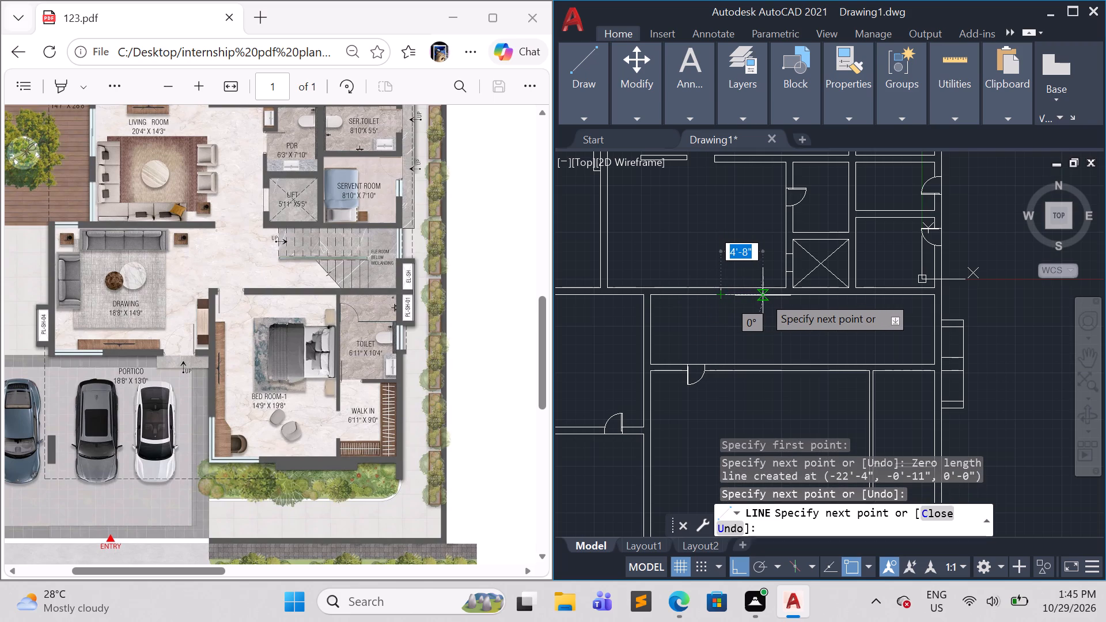
pyautogui.click(763, 295)
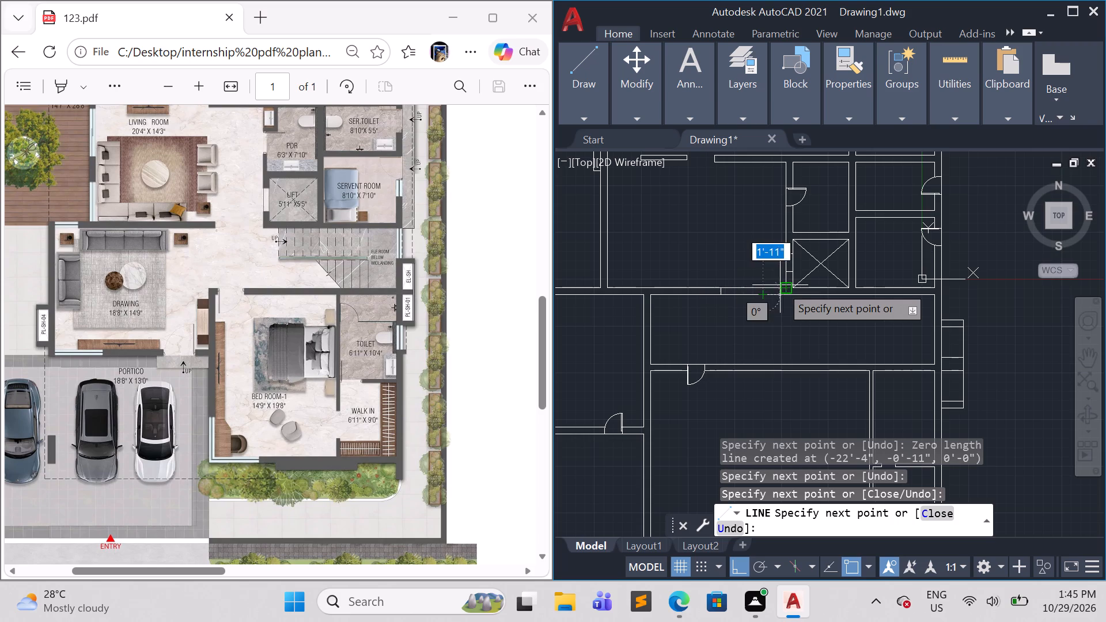
pyautogui.click(782, 286)
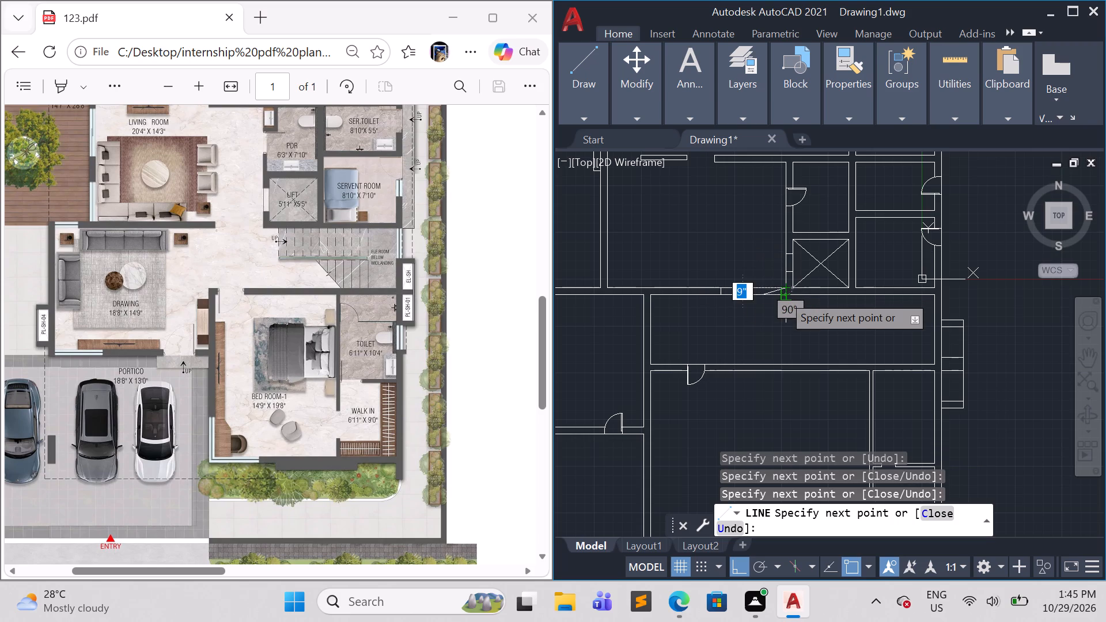
pyautogui.click(782, 294)
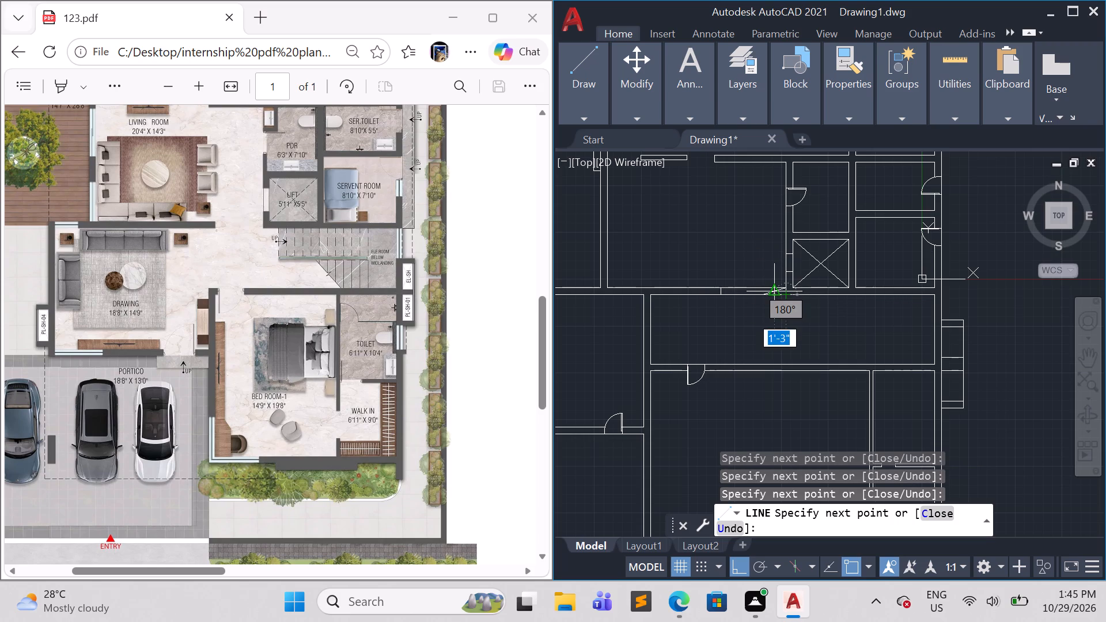
pyautogui.press('Escape')
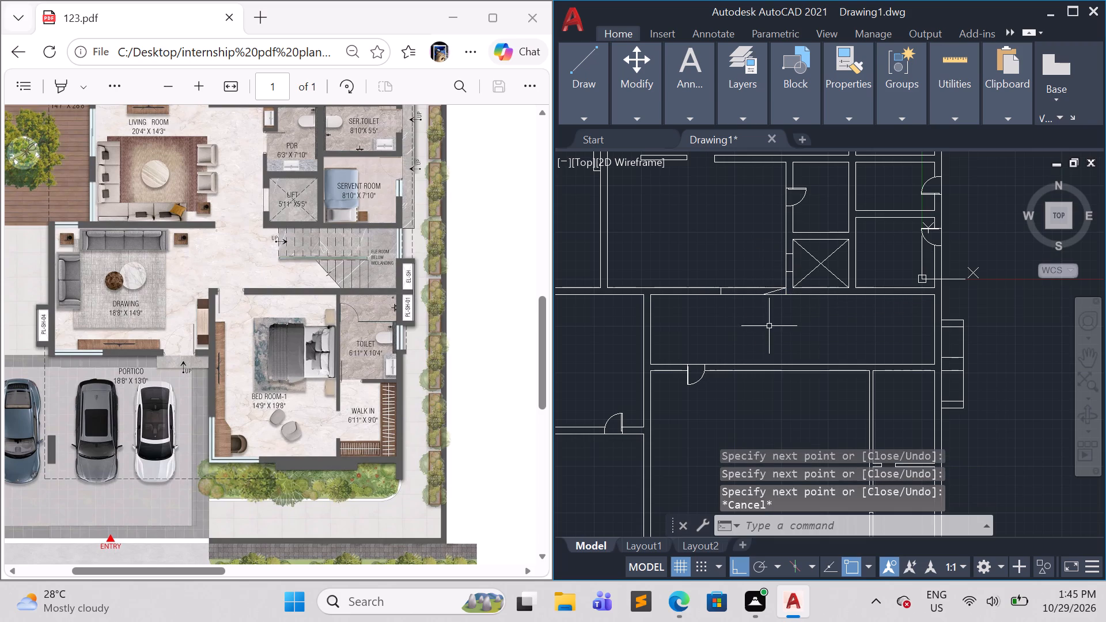
# Trim the wall lines and leftover connecting segments between the jambs to open the wall between living room and staircase passage.
pyautogui.scroll(1, 769, 326)
pyautogui.write('tr')
pyautogui.press('Return')
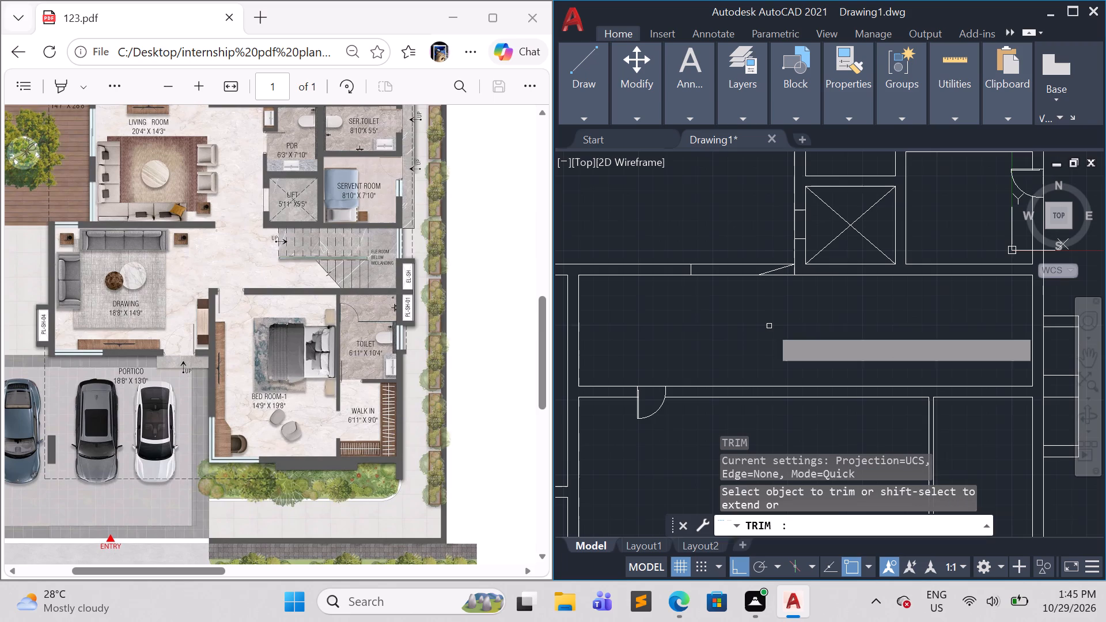
pyautogui.moveTo(769, 325); pyautogui.dragTo(755, 244)
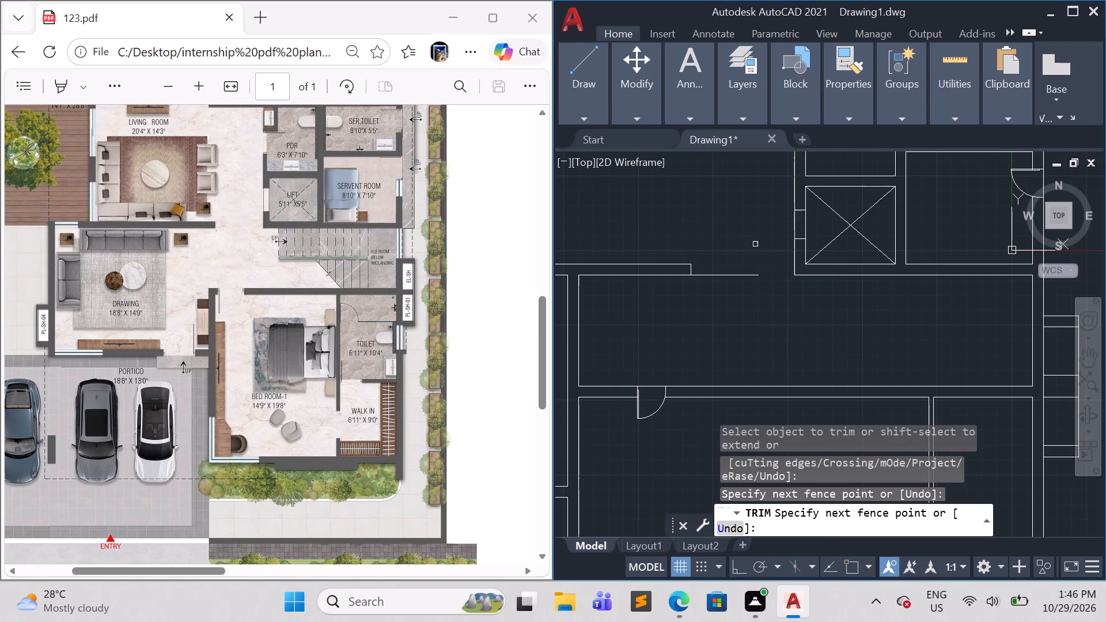
pyautogui.moveTo(741, 256); pyautogui.dragTo(737, 298)
pyautogui.press('Escape')
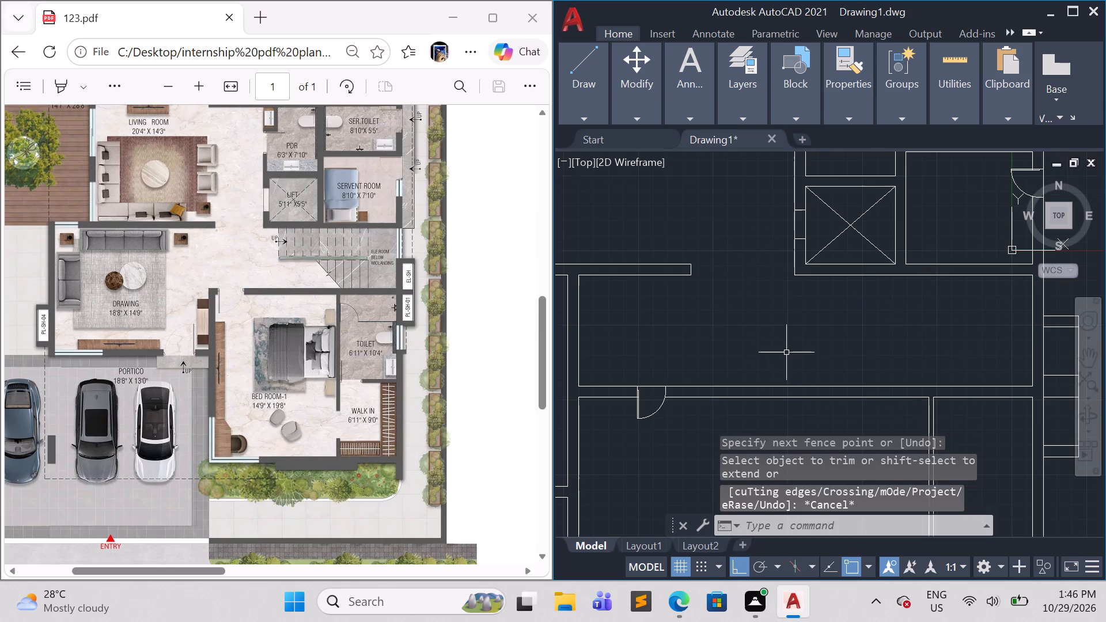
# Draw a compound boundary rectangle, a little over 70' on each side, around the whole floor plan.
pyautogui.scroll(-2, 786, 352)
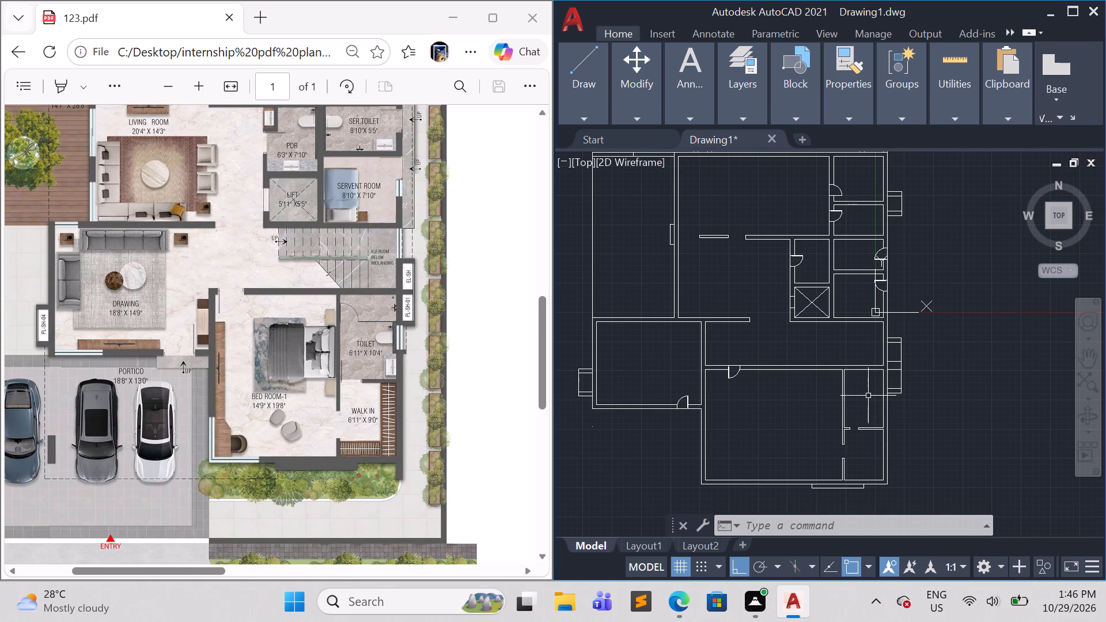
pyautogui.scroll(1, 908, 376)
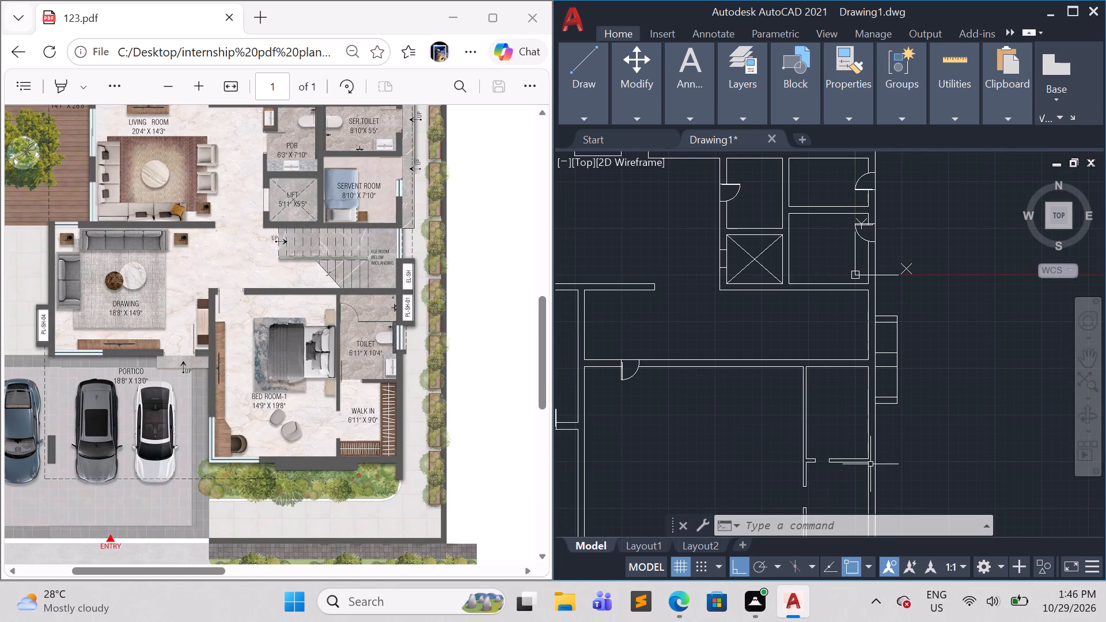
pyautogui.scroll(-2, 914, 452)
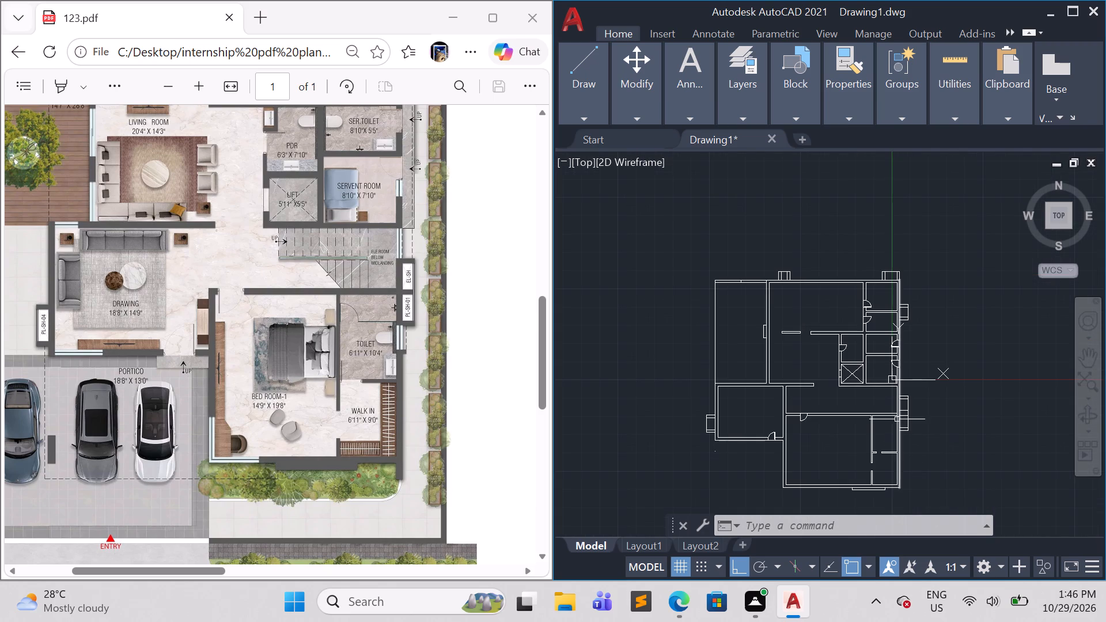
pyautogui.write('rec')
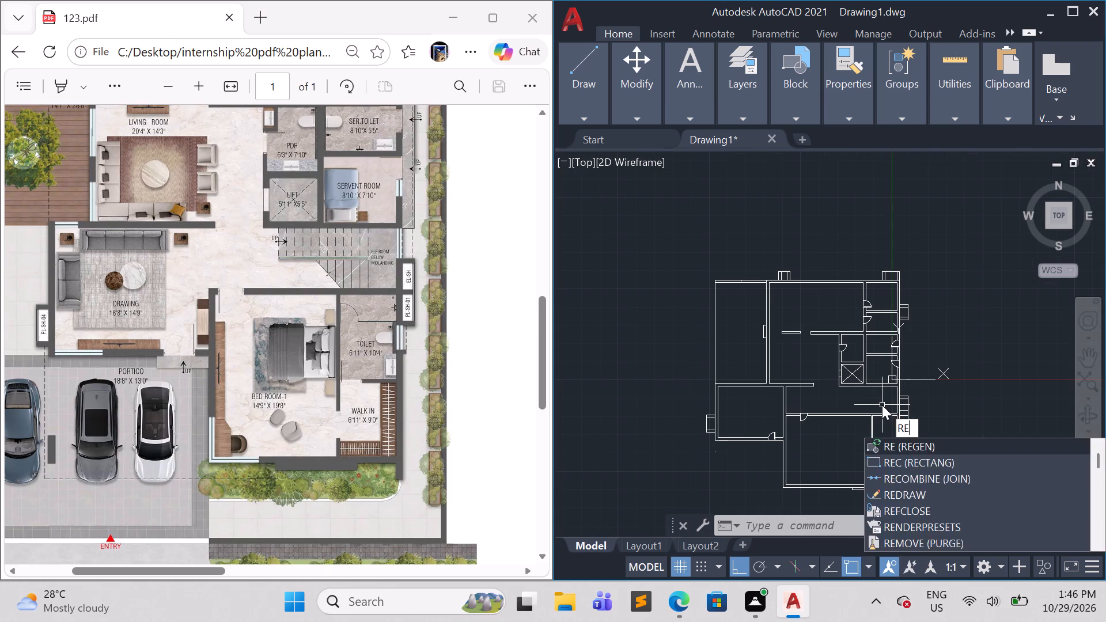
pyautogui.press('Return')
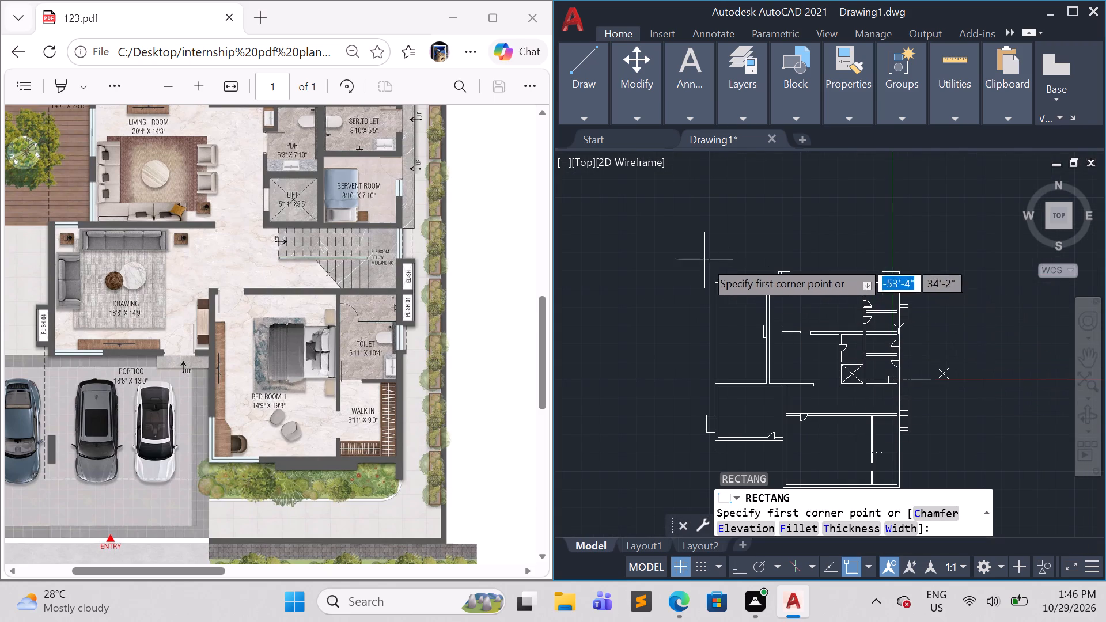
pyautogui.click(674, 252)
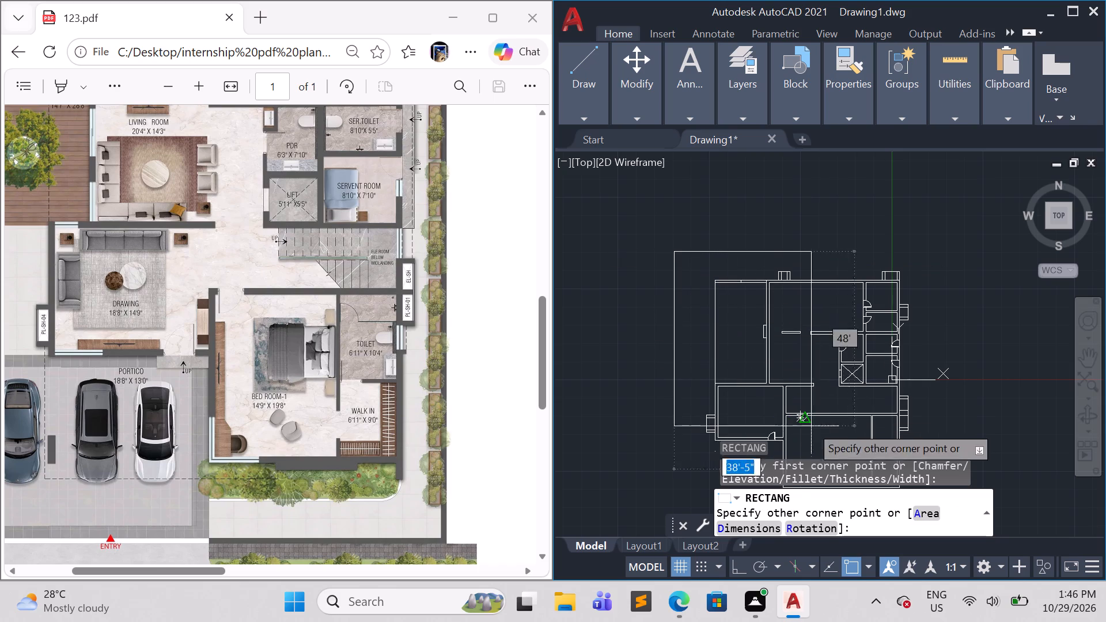
pyautogui.moveTo(940, 452); pyautogui.dragTo(920, 296, button='middle')
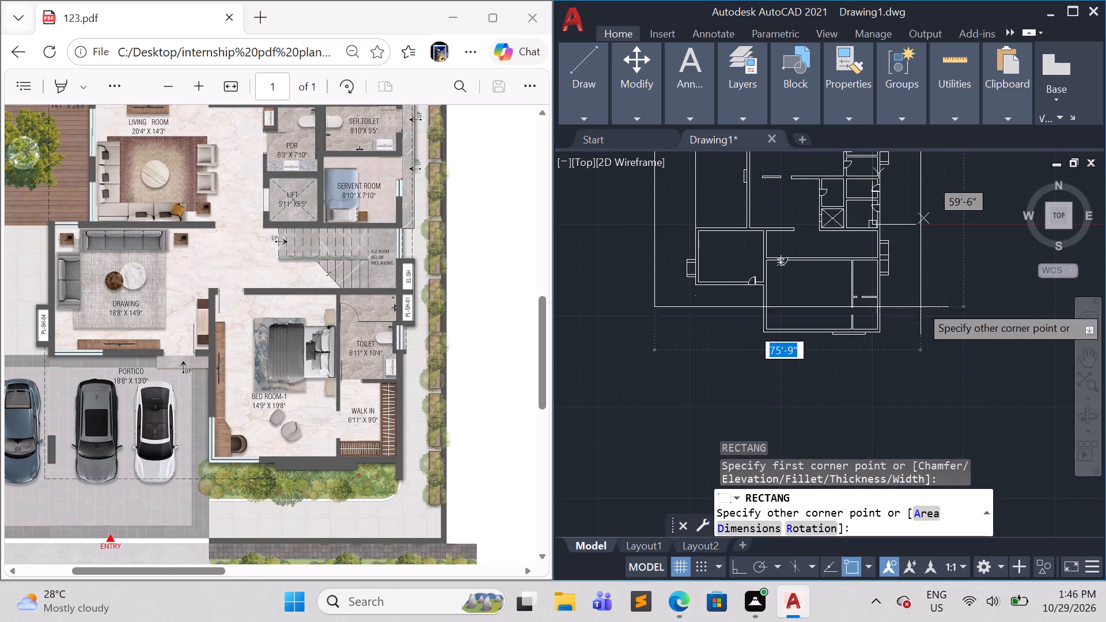
pyautogui.click(911, 344)
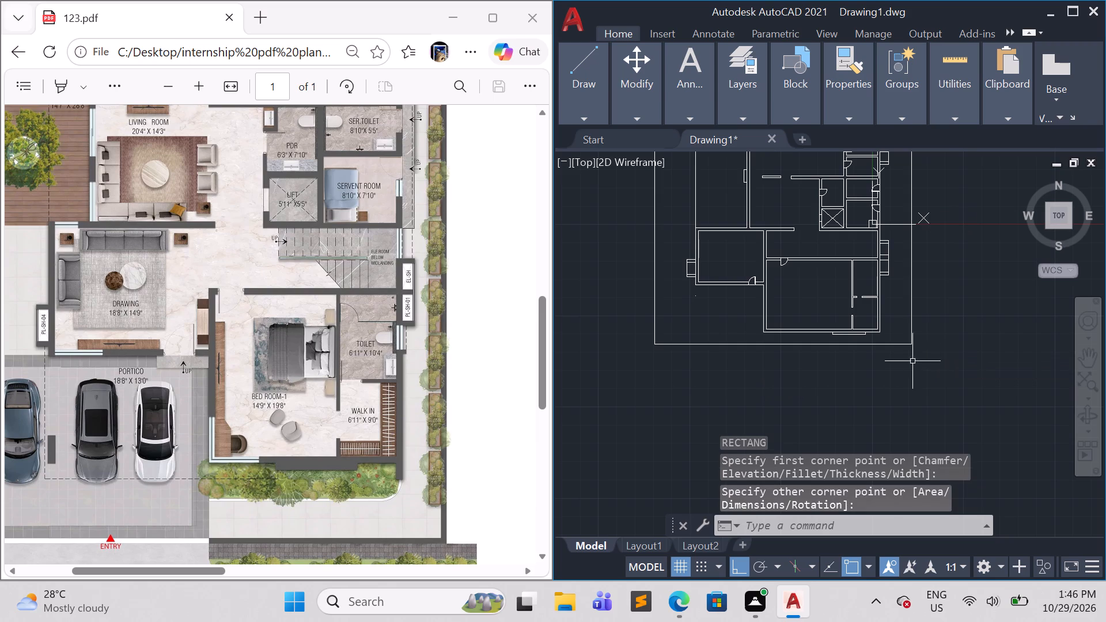
# Offset the boundary rectangle 9" outward to form the compound wall thickness.
pyautogui.press('o')
pyautogui.press('Return')
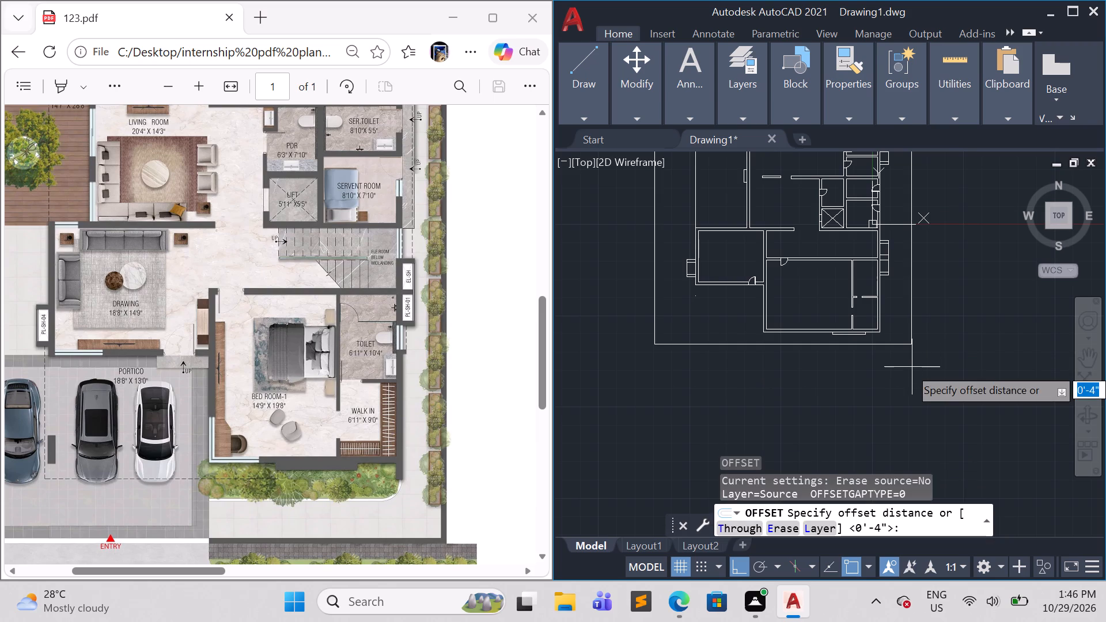
pyautogui.press('9')
pyautogui.hotkey('shift', '"')
pyautogui.press('Return')
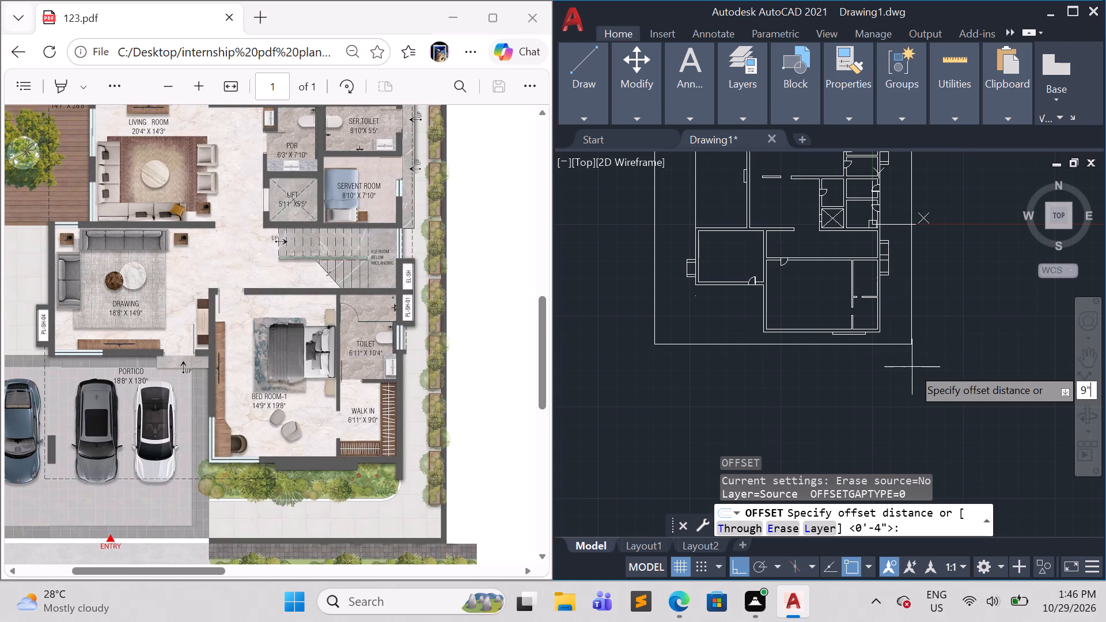
pyautogui.click(876, 344)
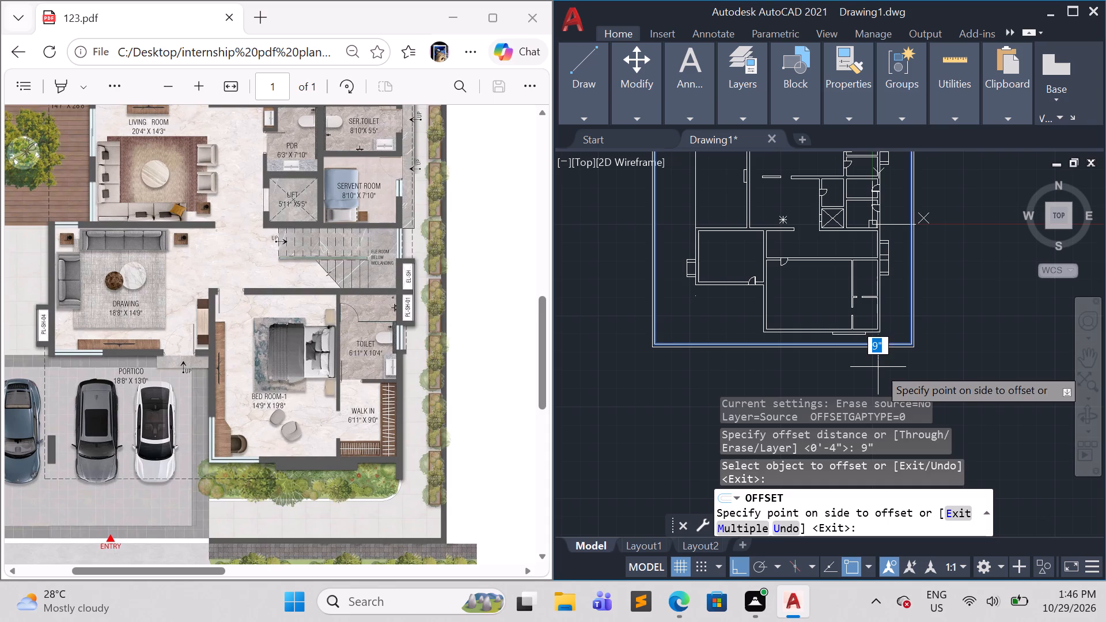
pyautogui.click(878, 367)
pyautogui.press('Escape')
pyautogui.press('Escape')
pyautogui.press('Escape')
pyautogui.press('Escape')
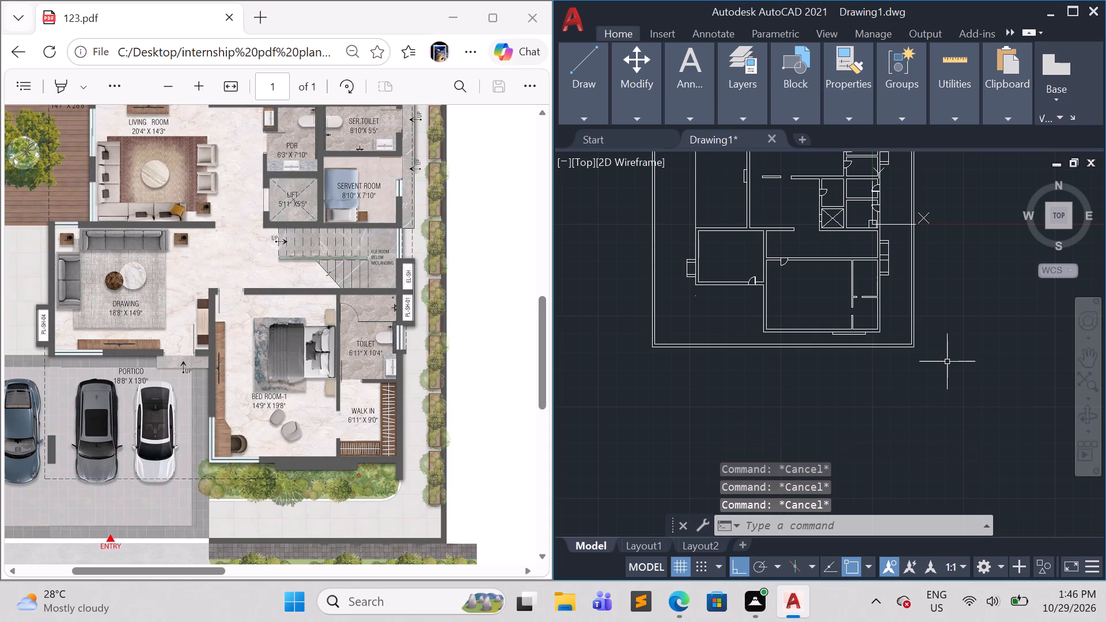
# Enlarge the door in the drawing room's bottom wall from its hinge-side end, picking the scale at about 3'-6".
pyautogui.scroll(-2, 465, 492)
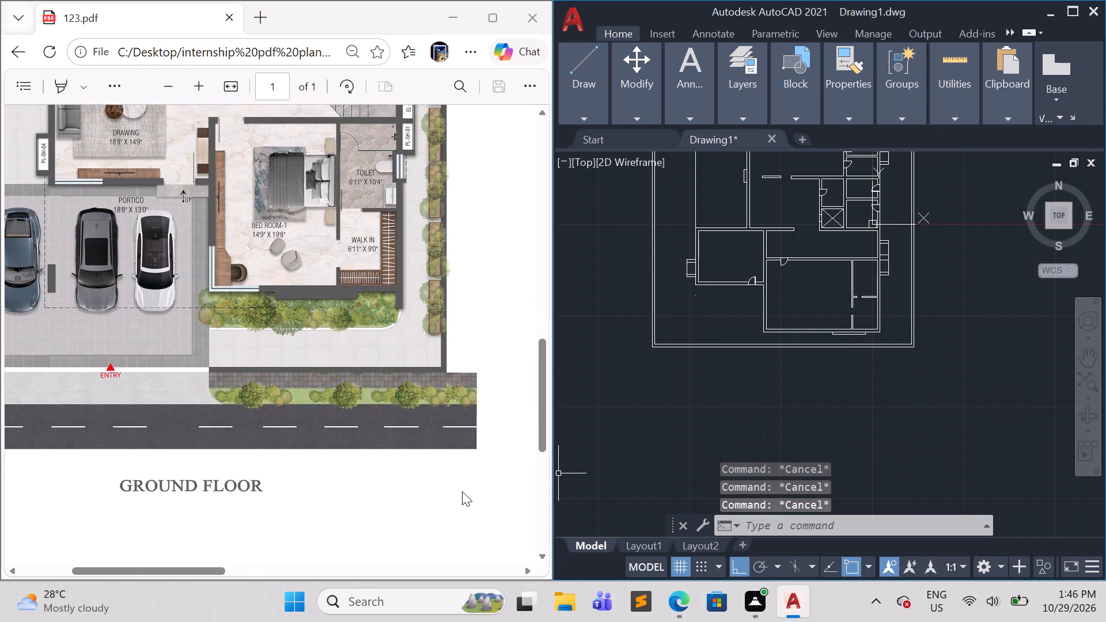
pyautogui.scroll(2, 461, 490)
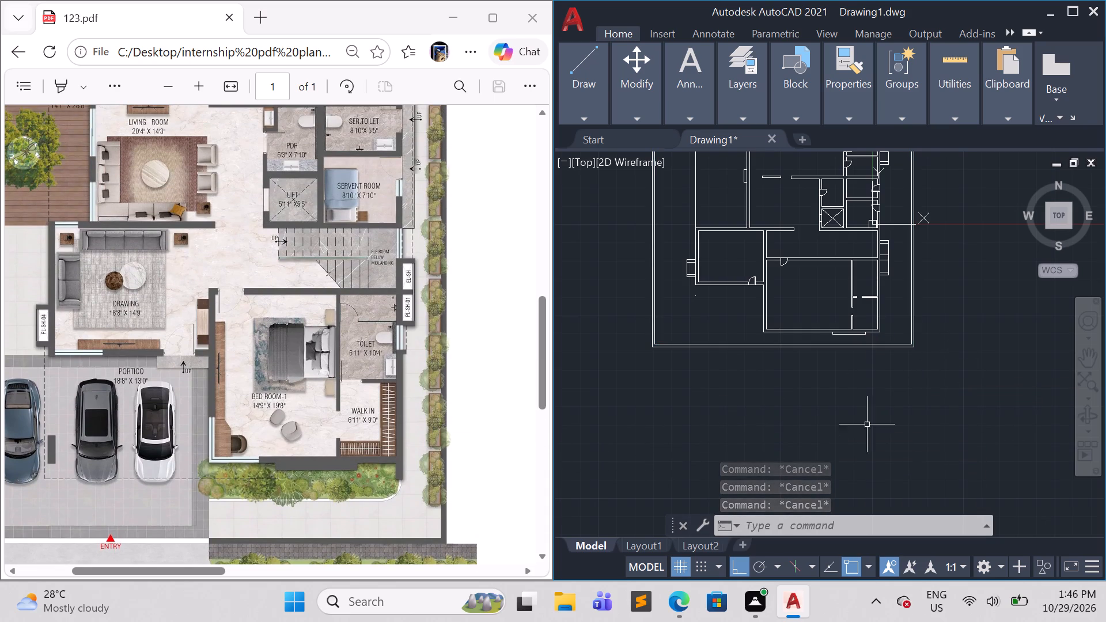
pyautogui.scroll(1, 763, 323)
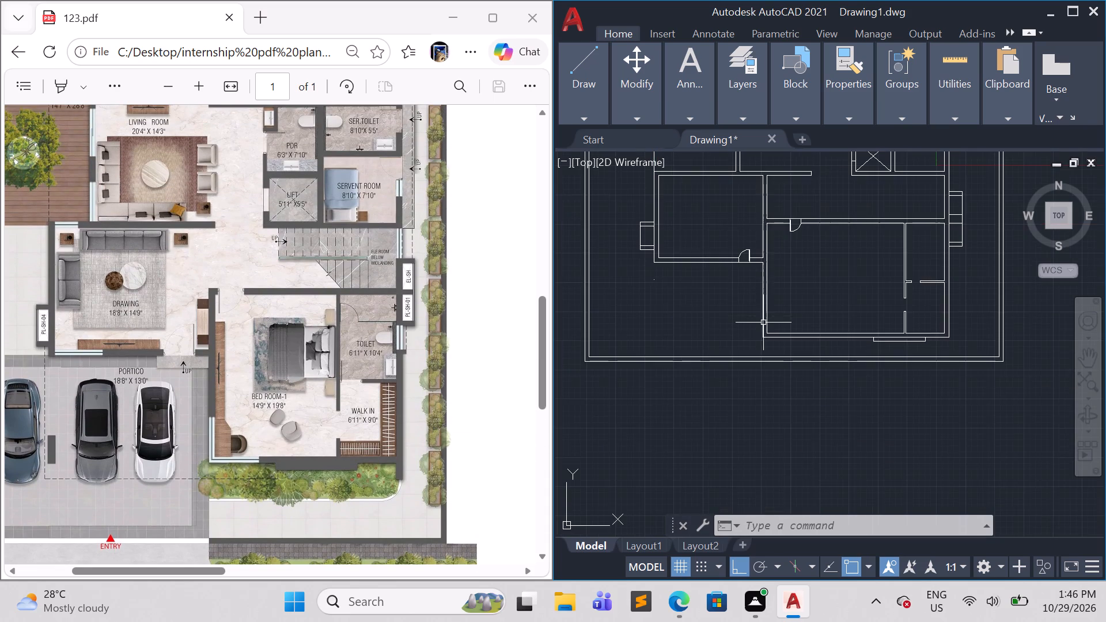
pyautogui.moveTo(729, 318); pyautogui.dragTo(704, 446, button='middle')
pyautogui.scroll(3, 718, 424)
pyautogui.moveTo(731, 422); pyautogui.dragTo(768, 533, button='middle')
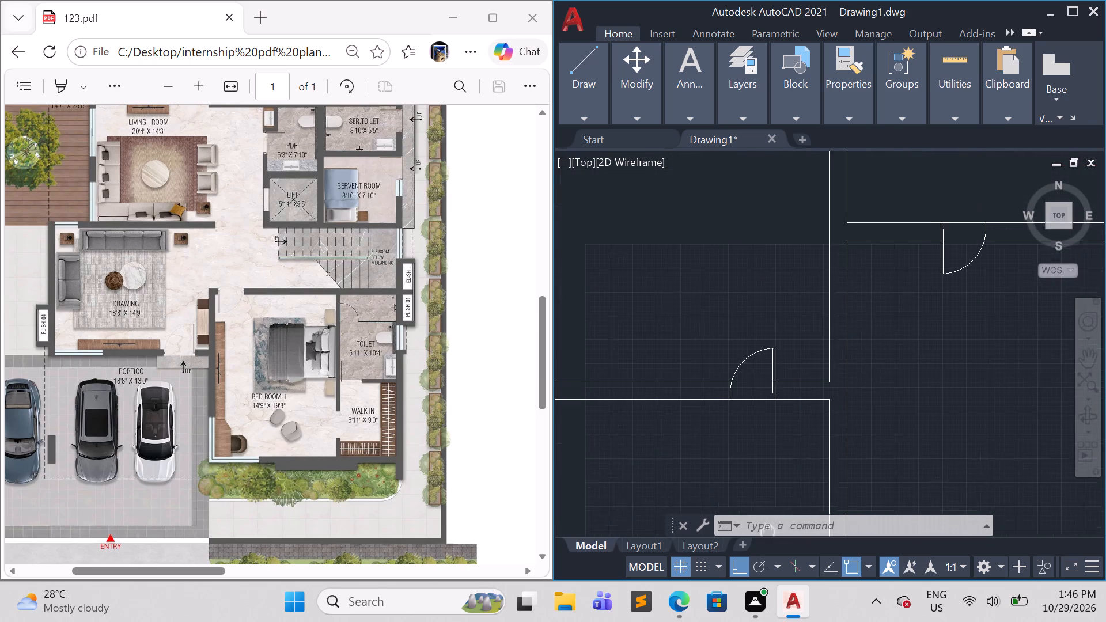
pyautogui.moveTo(768, 533); pyautogui.dragTo(774, 535, button='middle')
pyautogui.click(782, 365)
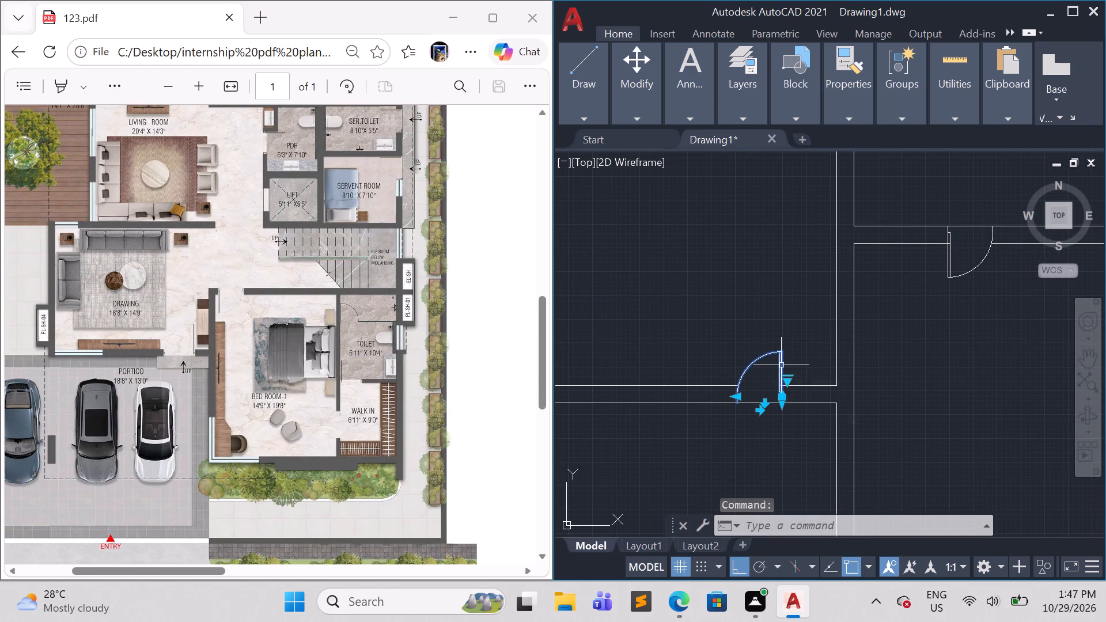
pyautogui.write('sc')
pyautogui.press('Return')
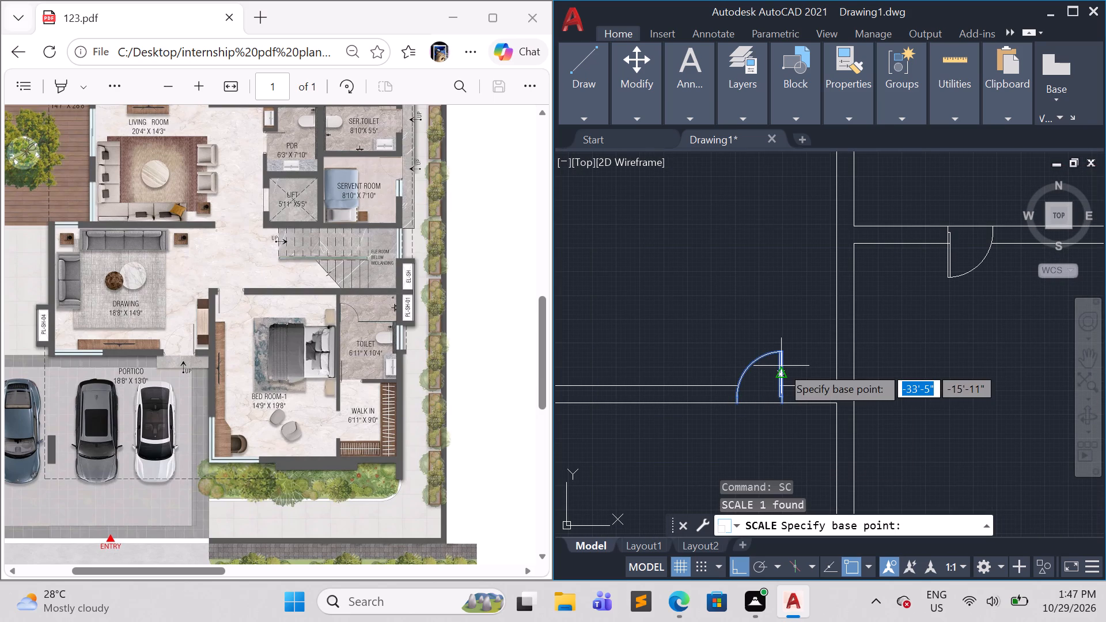
pyautogui.click(783, 401)
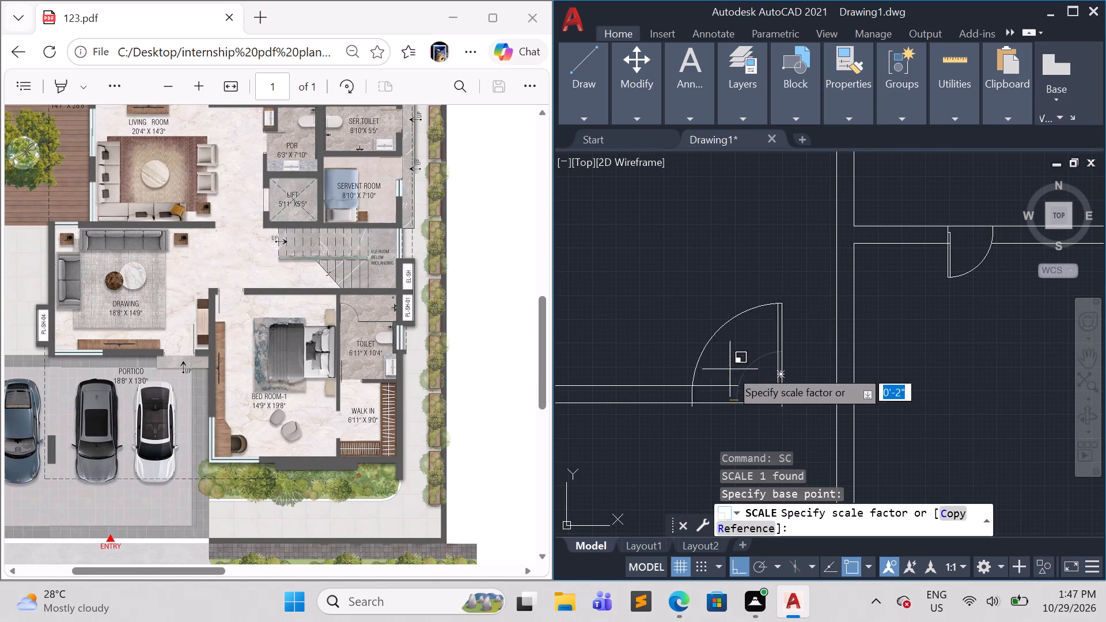
pyautogui.click(701, 346)
# Move the enlarged drawing room door up so its hinge-side jamb end sits on the wall's outer line.
pyautogui.click(785, 338)
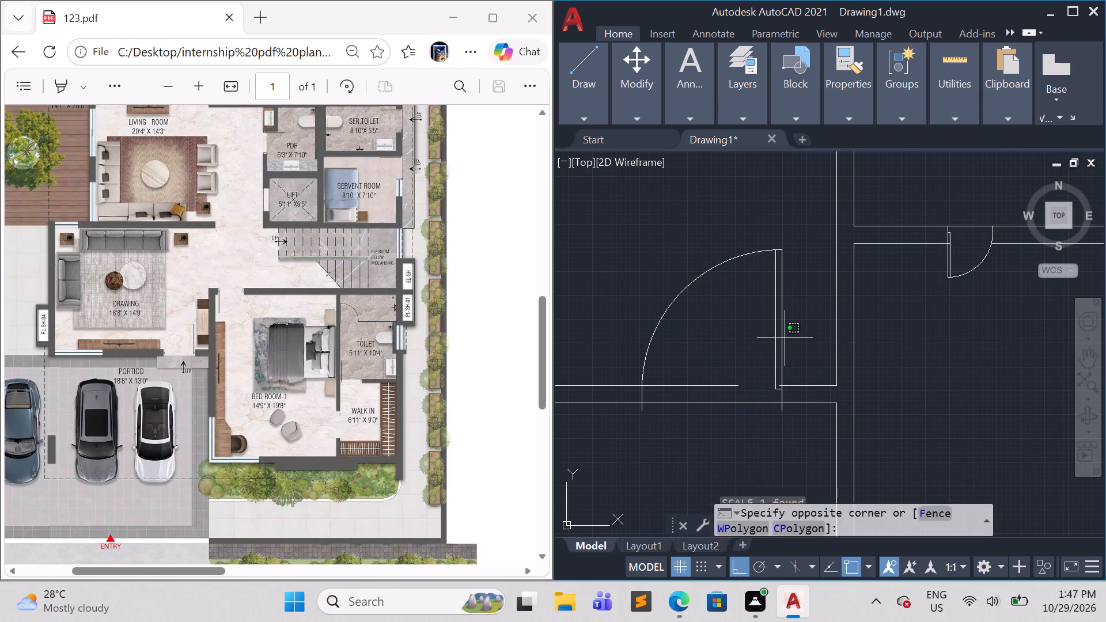
pyautogui.press('Escape')
pyautogui.click(785, 337)
pyautogui.click(766, 325)
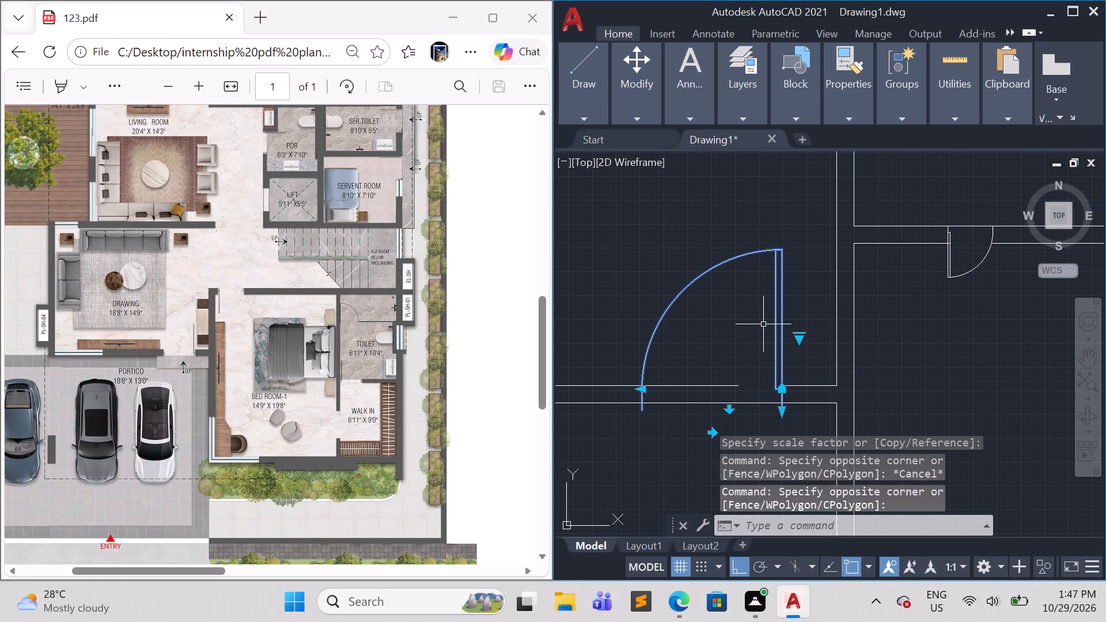
pyautogui.press('m')
pyautogui.press('Return')
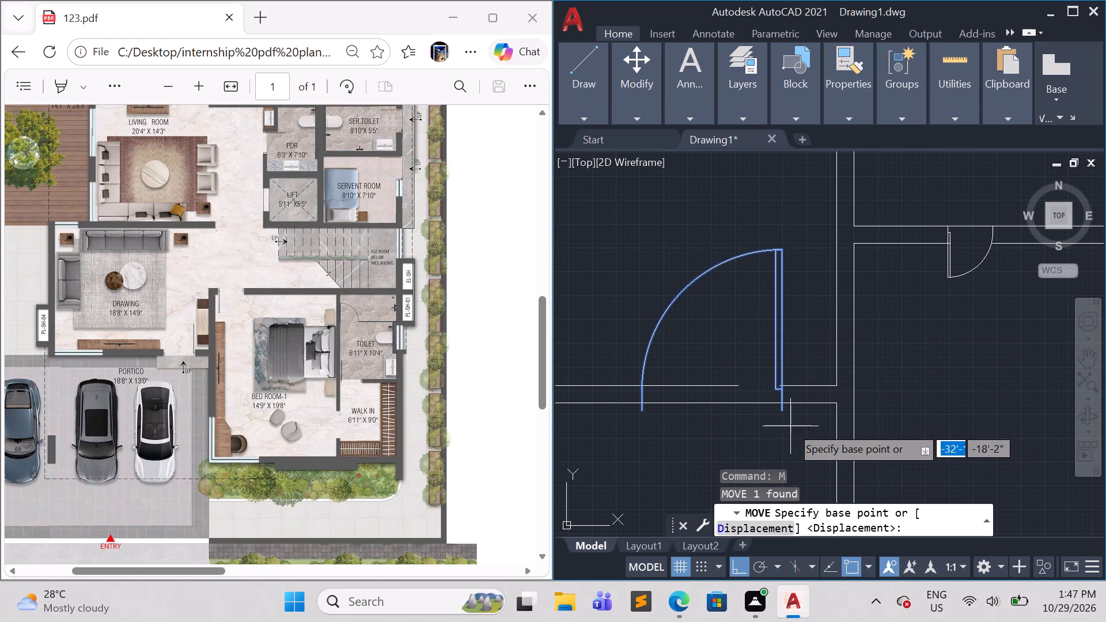
pyautogui.click(784, 416)
pyautogui.click(783, 399)
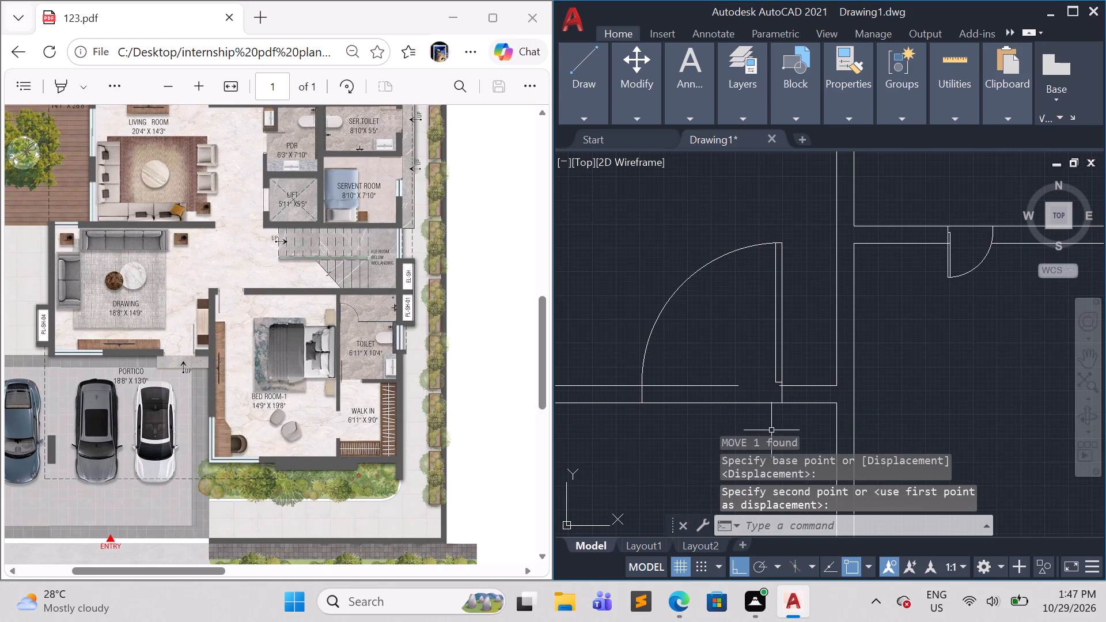
pyautogui.press('Escape')
pyautogui.press('Escape')
pyautogui.press('Escape')
pyautogui.press('Escape')
pyautogui.press('Escape')
pyautogui.press('Escape')
pyautogui.press('Escape')
pyautogui.press('Escape')
pyautogui.press('Escape')
pyautogui.press('Escape')
pyautogui.press('Escape')
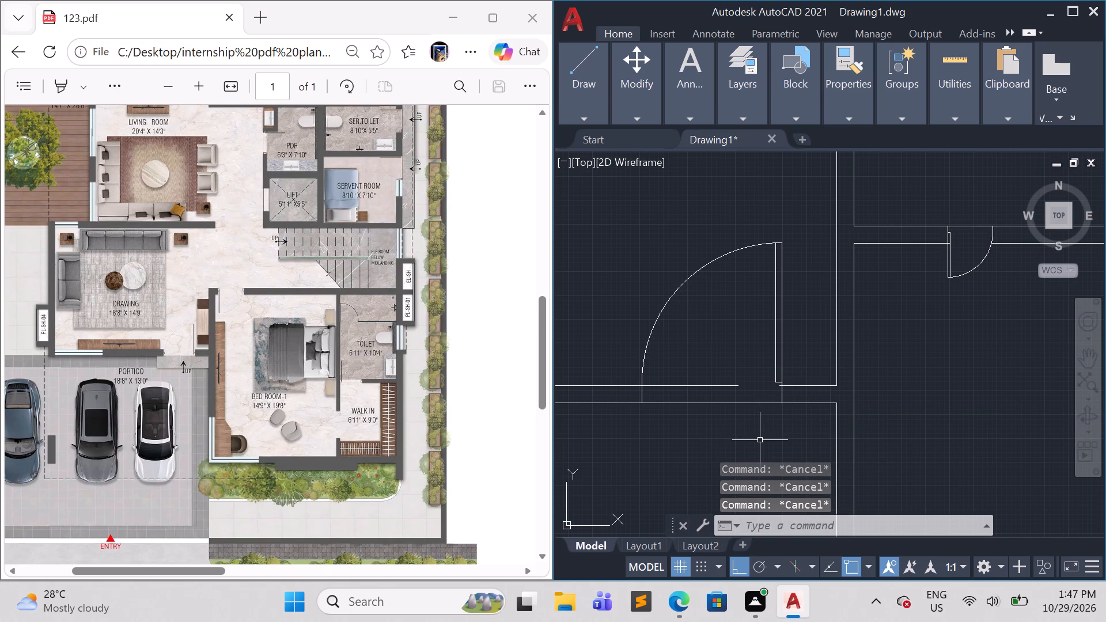
# Trim the inner wall line inside the enlarged drawing room door opening, including the short stub beside the door leaf.
pyautogui.write('tr')
pyautogui.press('Return')
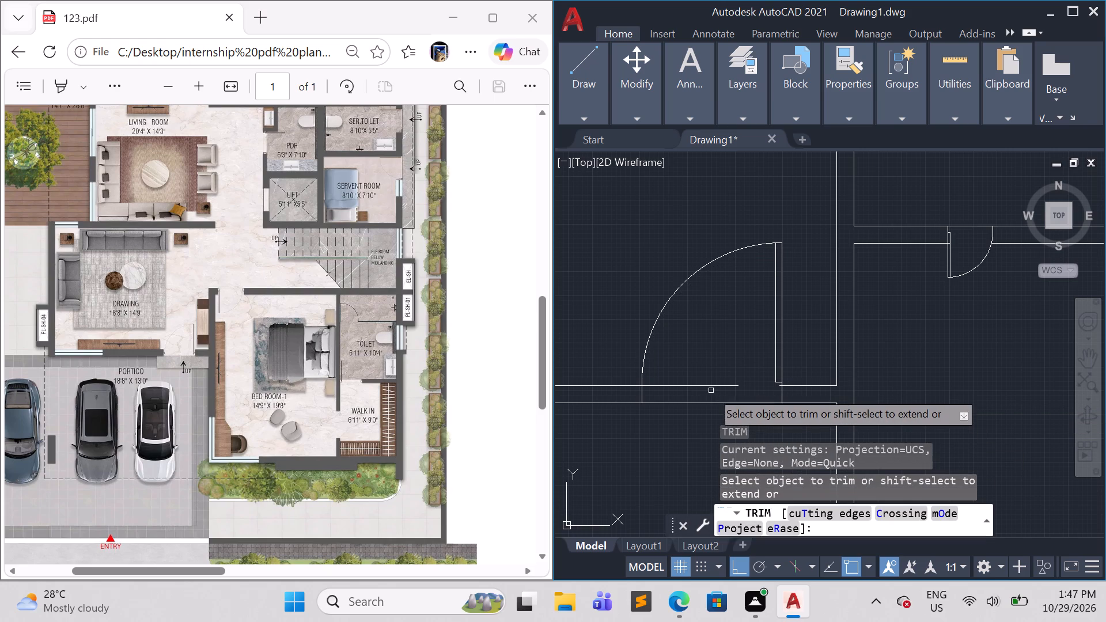
pyautogui.click(709, 383)
pyautogui.click(707, 388)
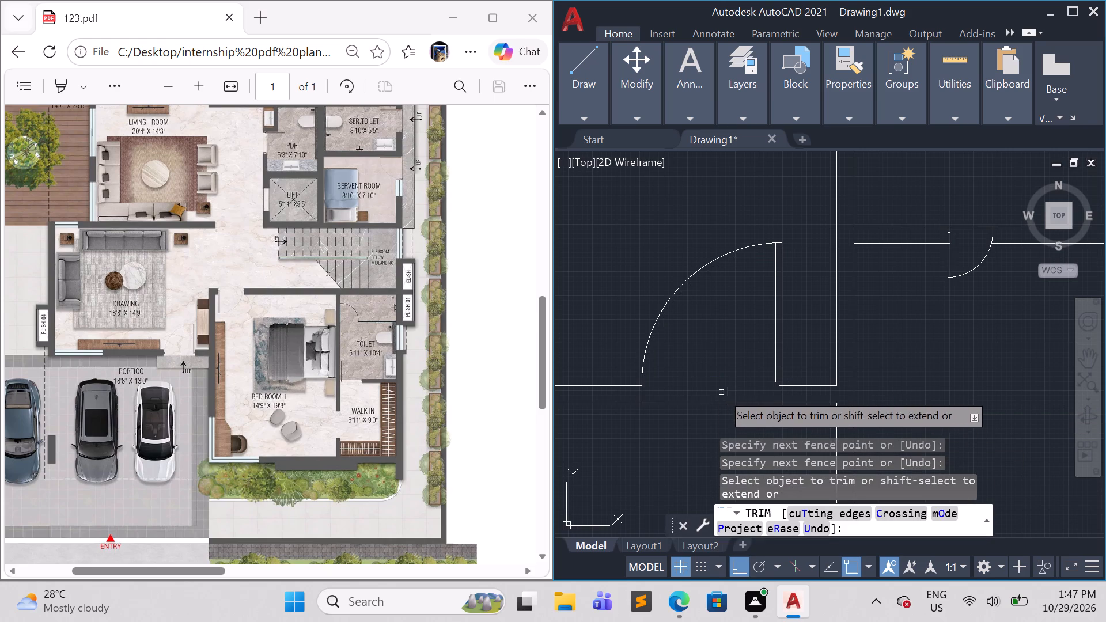
pyautogui.scroll(4, 774, 389)
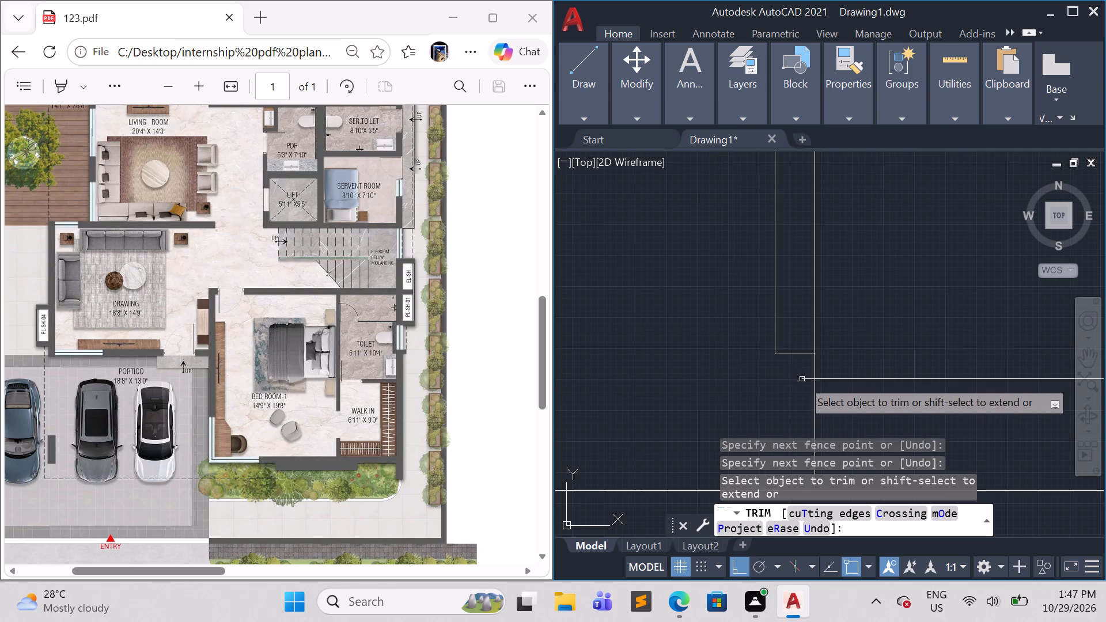
pyautogui.click(804, 381)
pyautogui.press('Escape')
# Enlarge the door in Bed Room-1's top wall from its hinge-side end on the wall's outer line, picking the scale at about 2'-10".
pyautogui.scroll(-4, 793, 427)
pyautogui.scroll(-5, 885, 384)
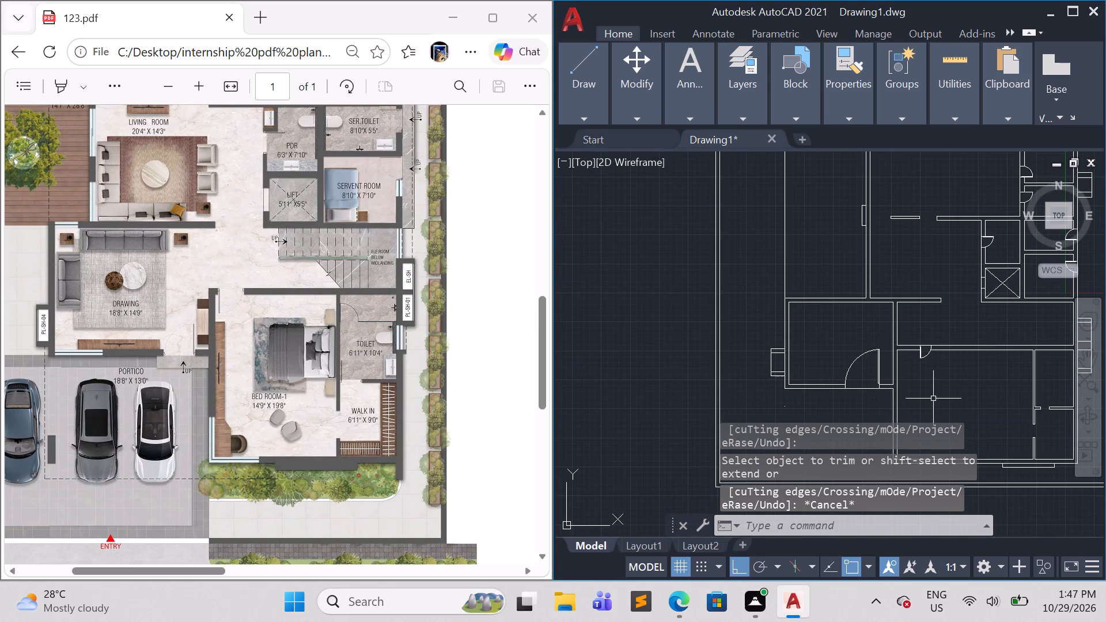
pyautogui.scroll(2, 940, 382)
pyautogui.moveTo(924, 376); pyautogui.dragTo(855, 442, button='middle')
pyautogui.scroll(2, 836, 408)
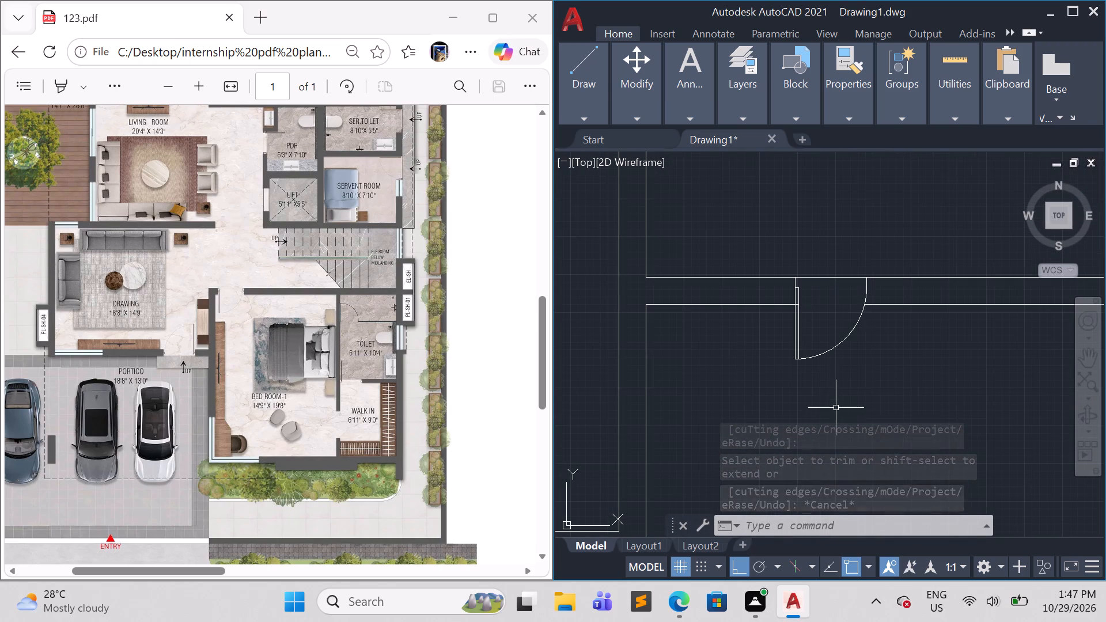
pyautogui.click(821, 354)
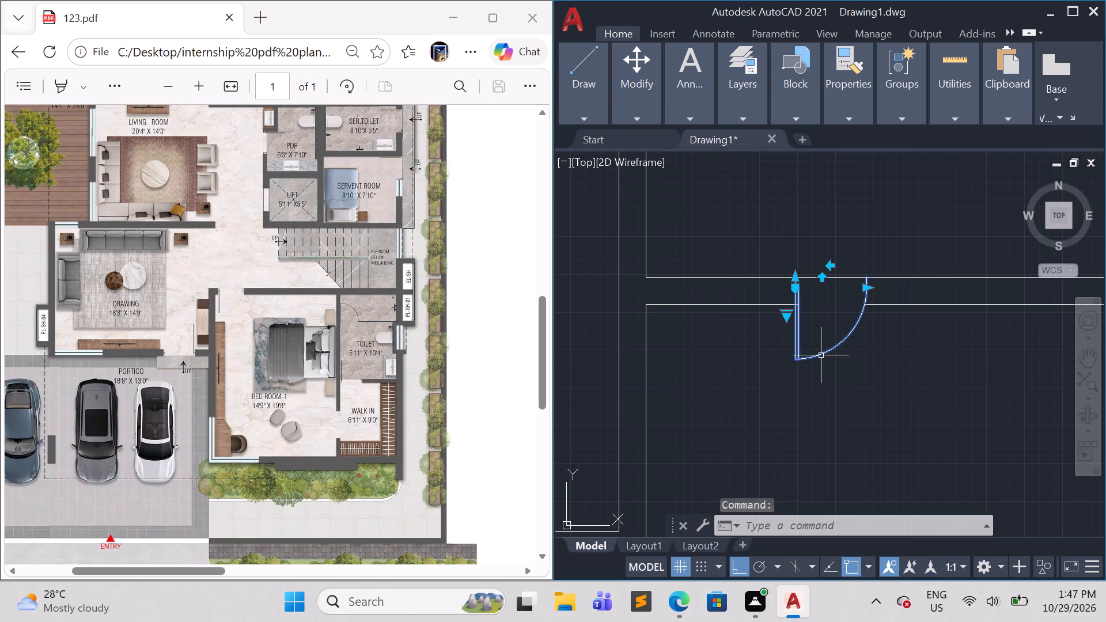
pyautogui.write('sc')
pyautogui.press('Return')
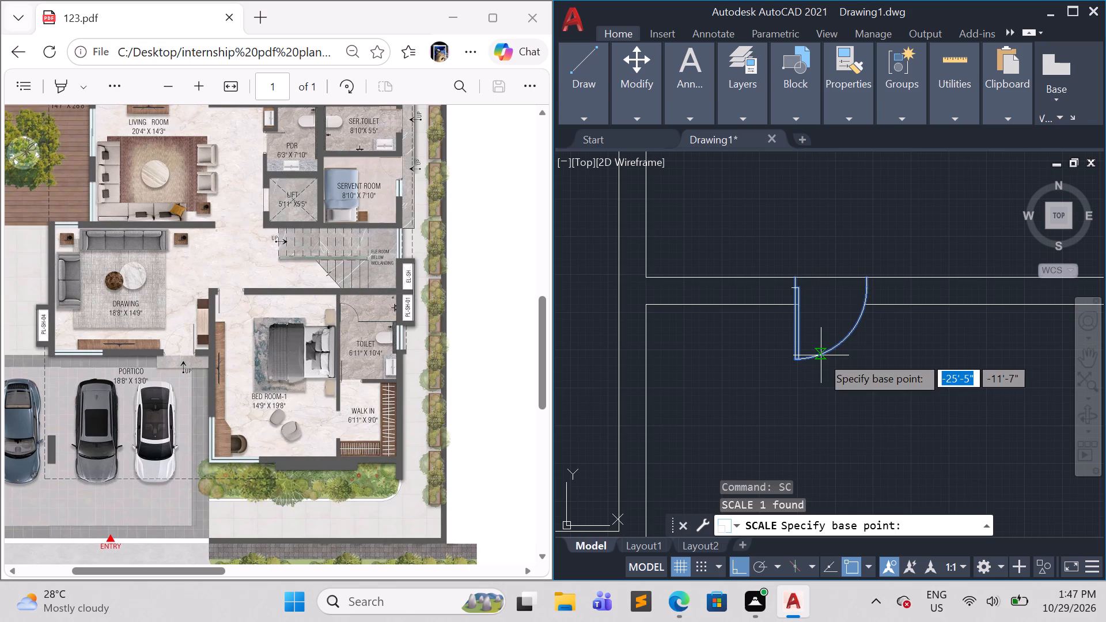
pyautogui.click(793, 275)
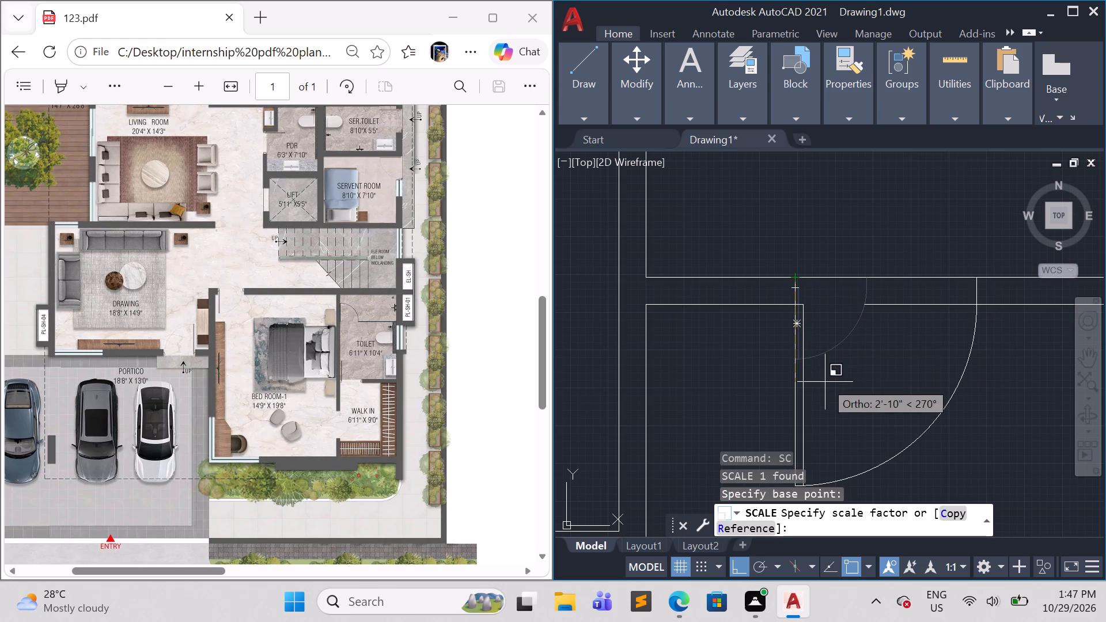
pyautogui.click(825, 382)
pyautogui.press('Escape')
pyautogui.press('Escape')
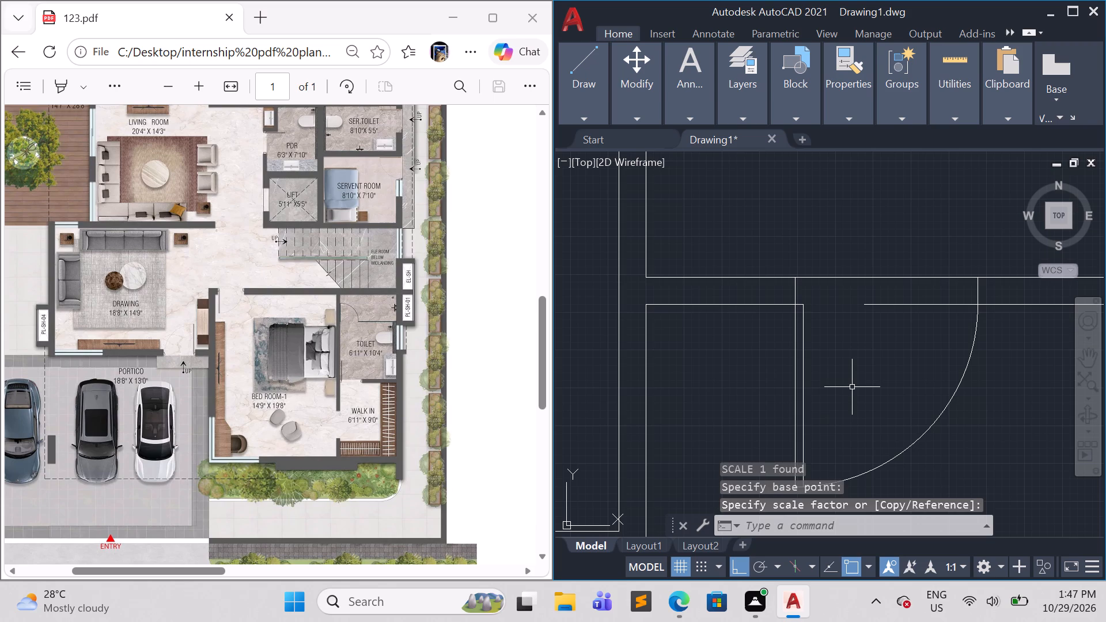
# Trim the inner wall line inside Bed Room-1's enlarged door opening.
pyautogui.write('tr')
pyautogui.press('Return')
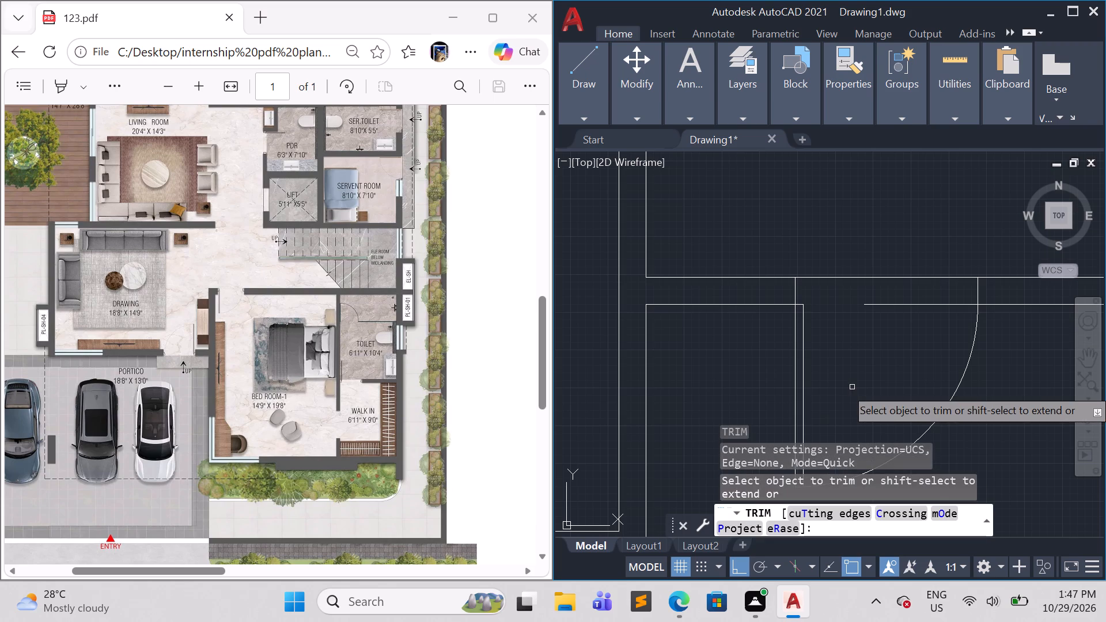
pyautogui.click(913, 302)
pyautogui.scroll(-4, 947, 352)
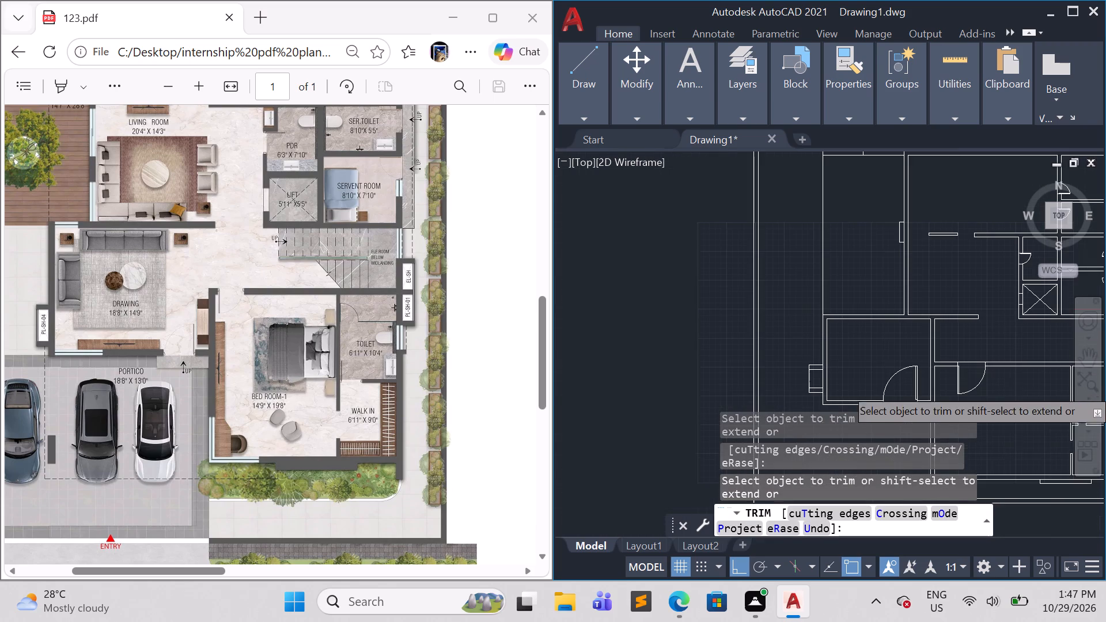
pyautogui.press('Escape')
pyautogui.press('Escape')
# Examine the doors and walls around the lift, servant room, toilets and store room, and the overall plan.
pyautogui.moveTo(1011, 415); pyautogui.dragTo(885, 407, button='middle')
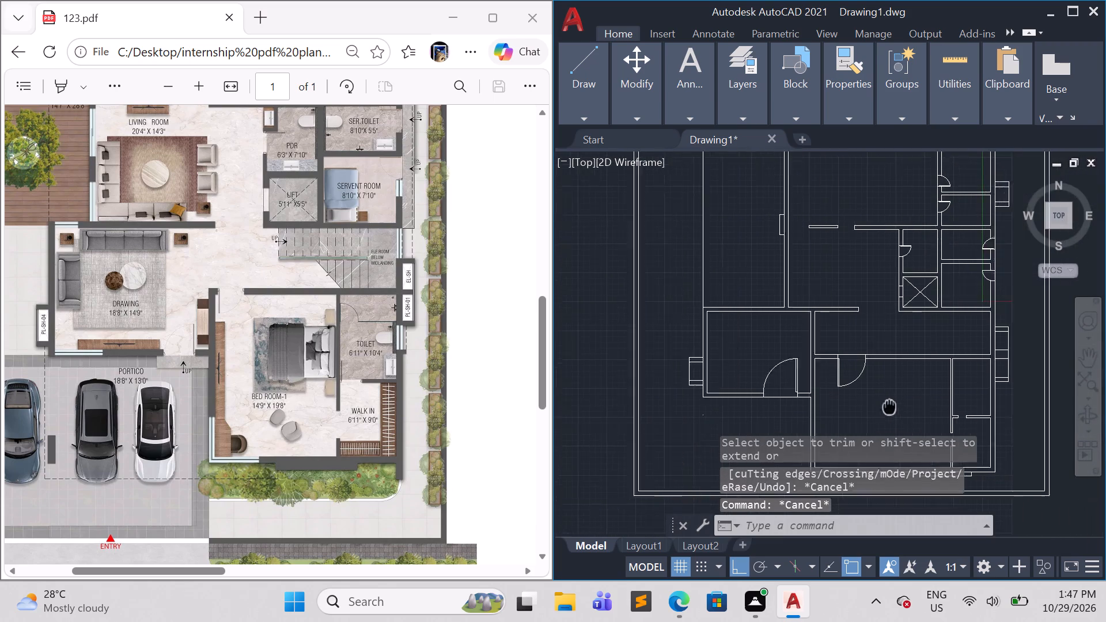
pyautogui.moveTo(885, 407); pyautogui.dragTo(796, 390, button='middle')
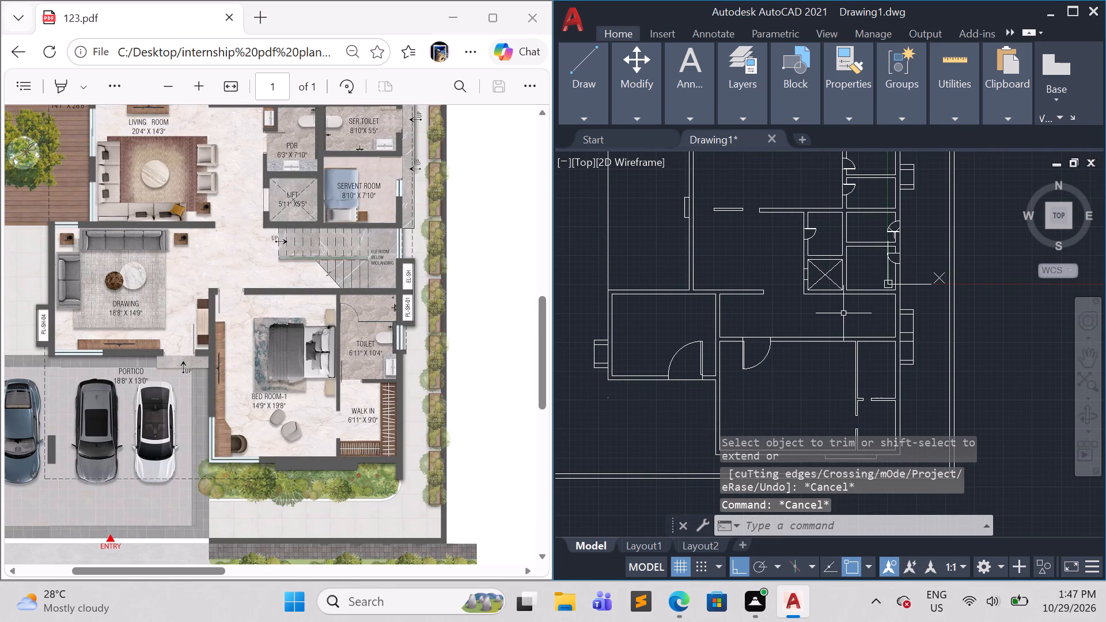
pyautogui.moveTo(851, 335); pyautogui.dragTo(850, 401, button='middle')
pyautogui.scroll(2, 831, 316)
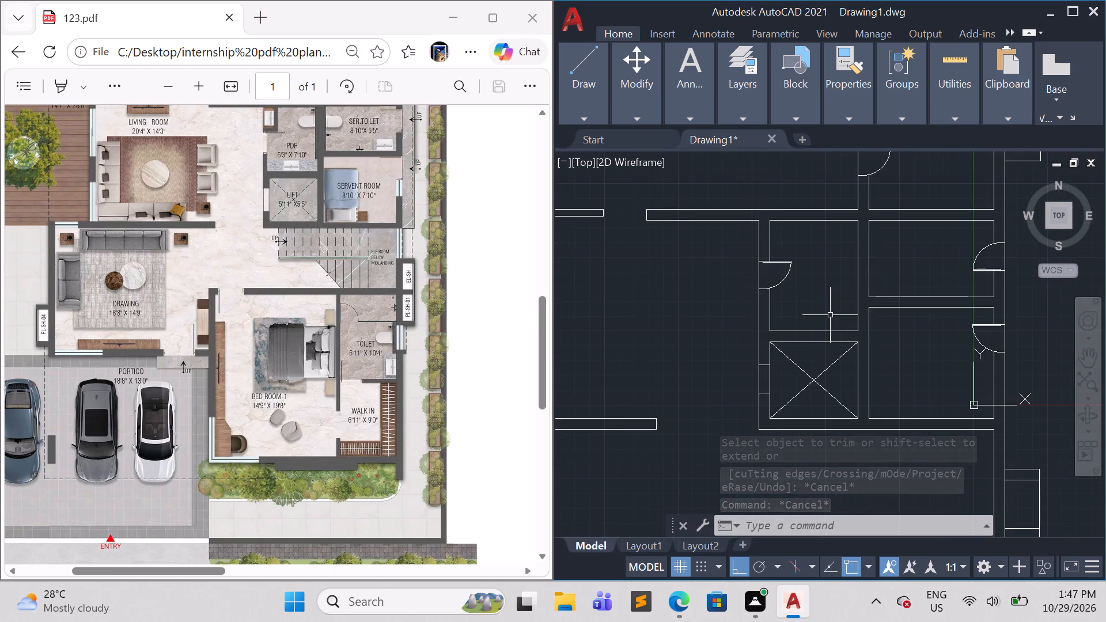
pyautogui.scroll(-2, 827, 308)
pyautogui.scroll(2, 863, 253)
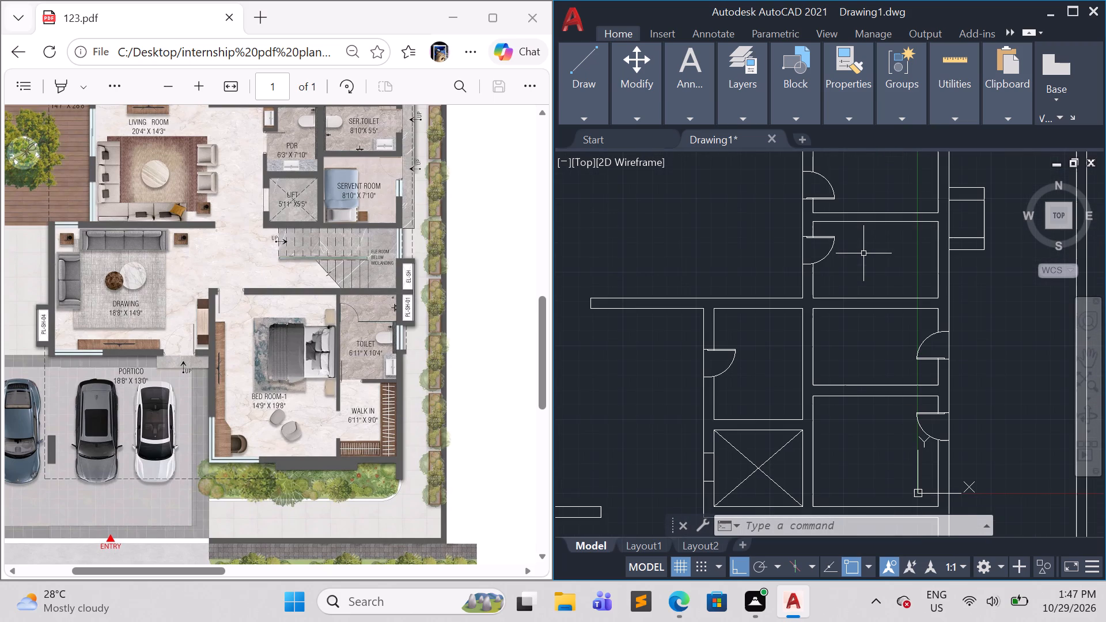
pyautogui.scroll(2, 747, 361)
pyautogui.scroll(-5, 747, 361)
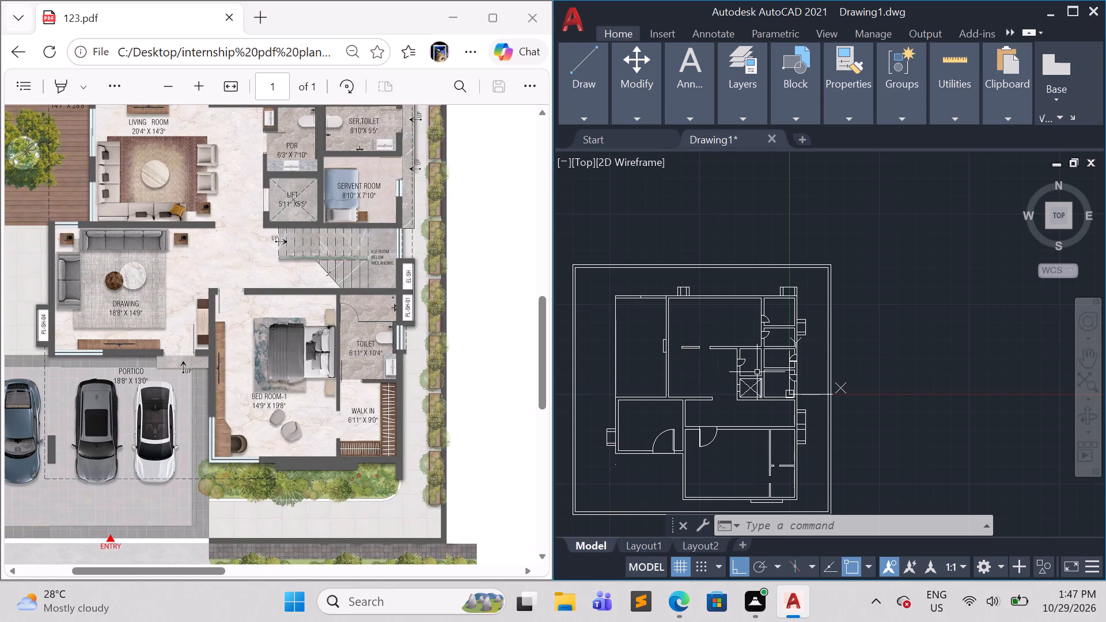
pyautogui.scroll(1, 641, 330)
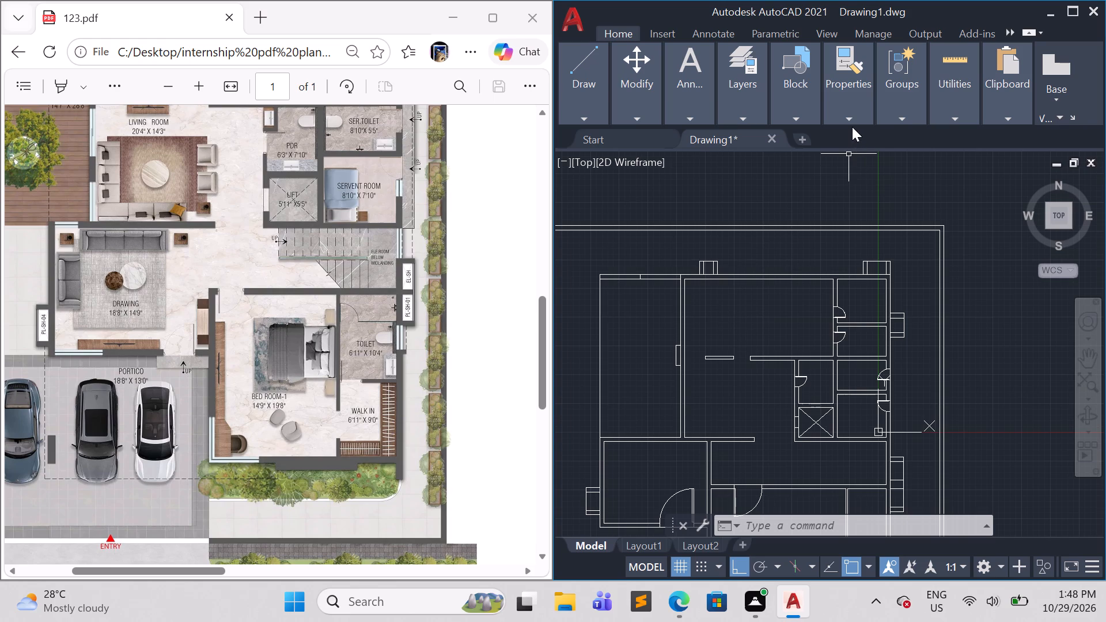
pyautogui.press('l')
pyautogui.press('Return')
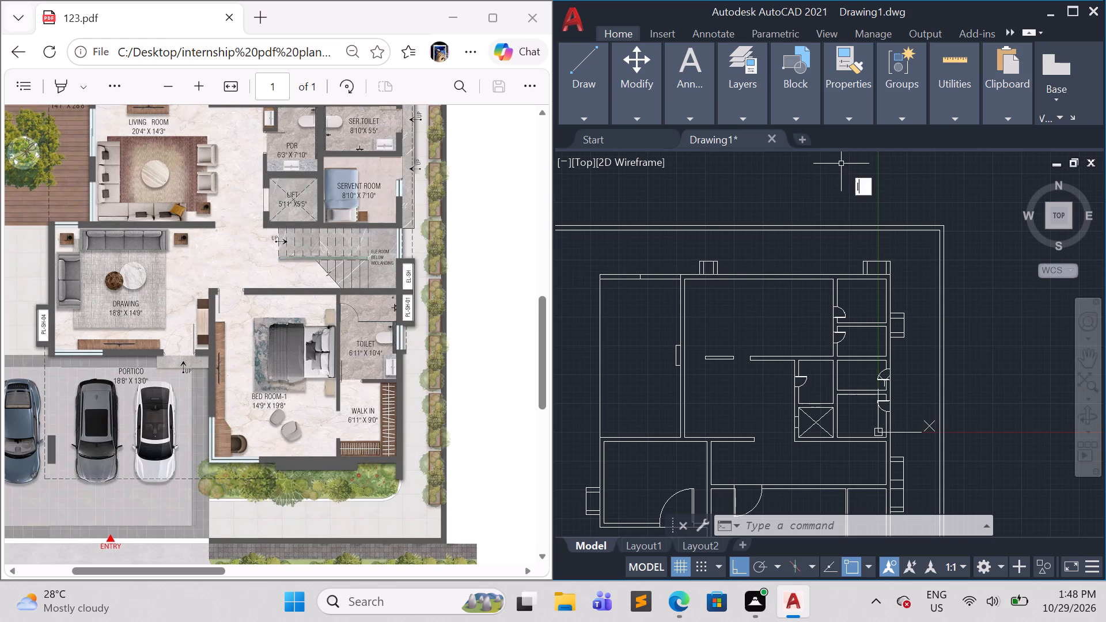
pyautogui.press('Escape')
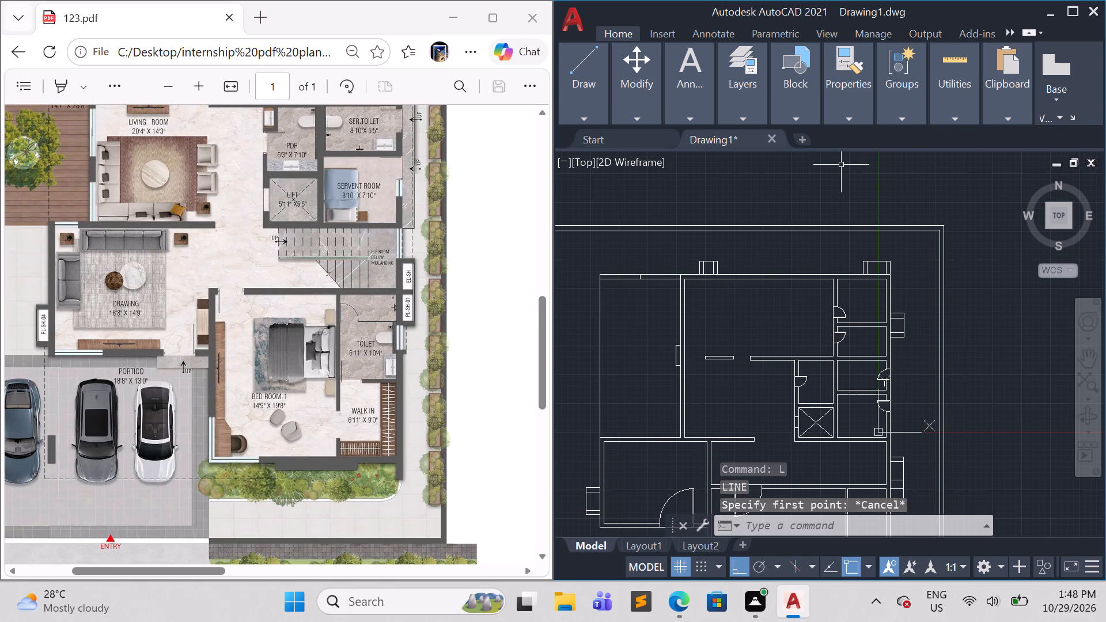
# Start the Line command and set the current object colour to blue.
pyautogui.press('l')
pyautogui.press('Return')
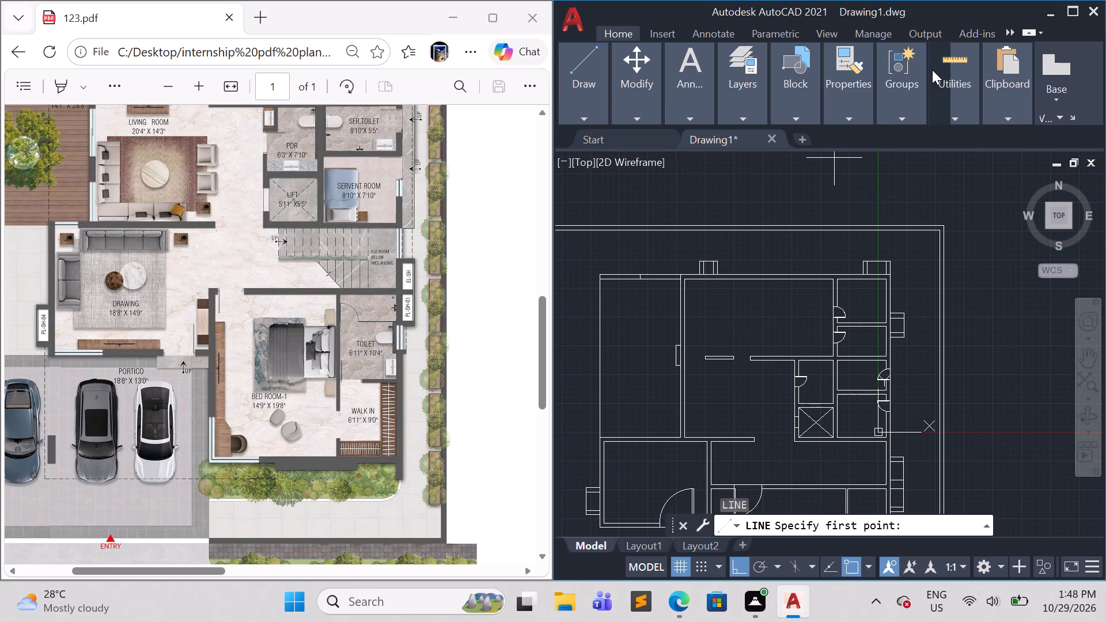
pyautogui.click(850, 115)
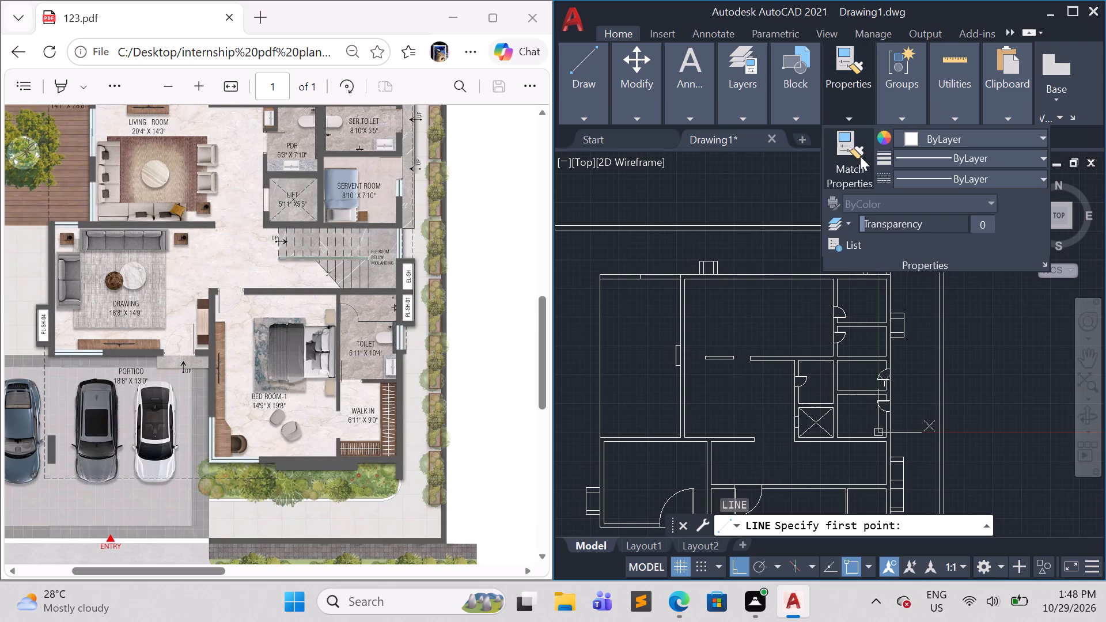
pyautogui.click(947, 144)
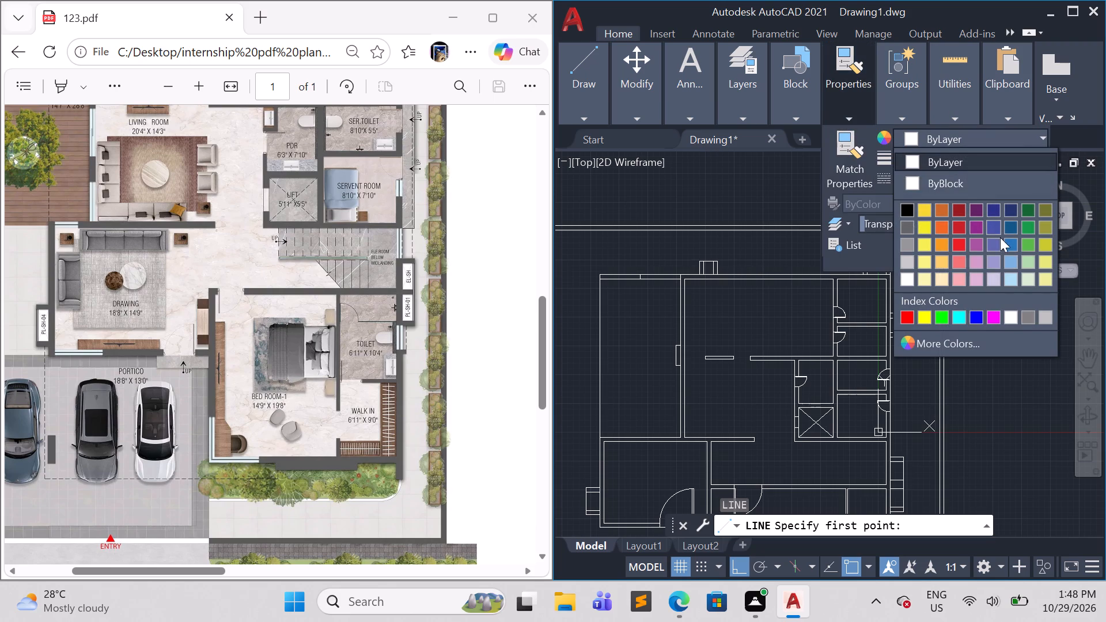
pyautogui.click(977, 314)
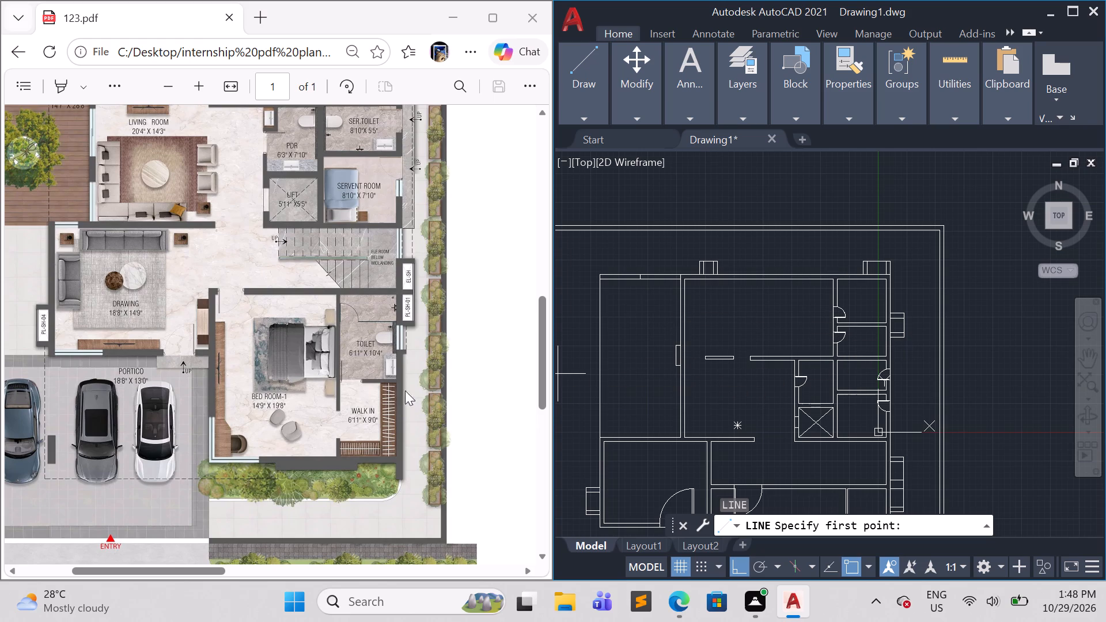
# Draw a window outline about 9" by 7'-7" across the thickness of the kitchen/dining wall facing the deck.
pyautogui.scroll(3, 380, 375)
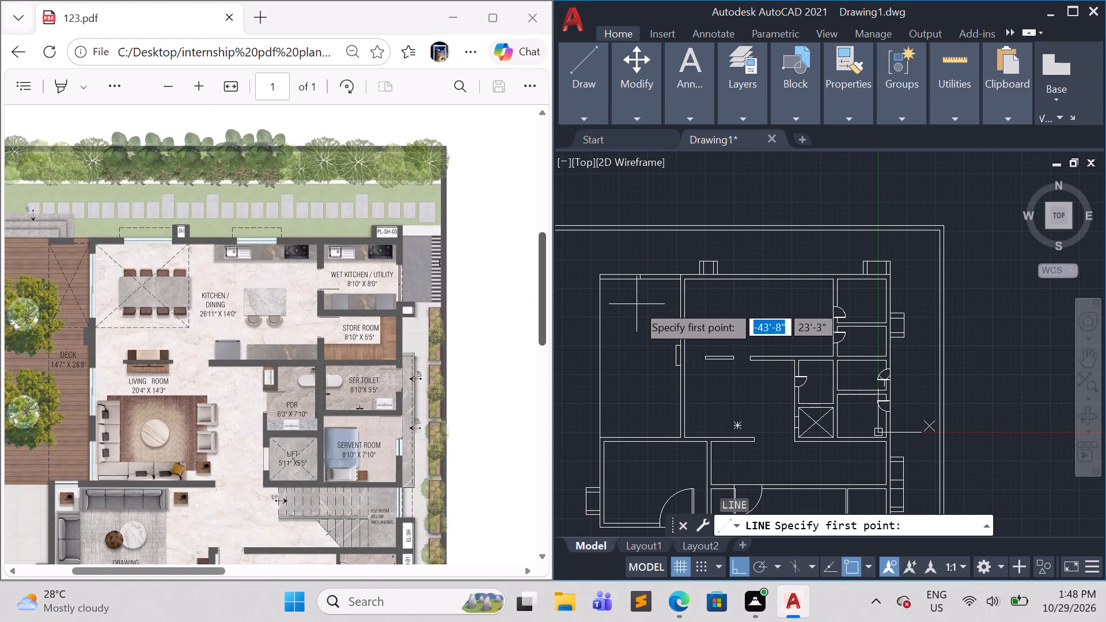
pyautogui.scroll(1, 696, 347)
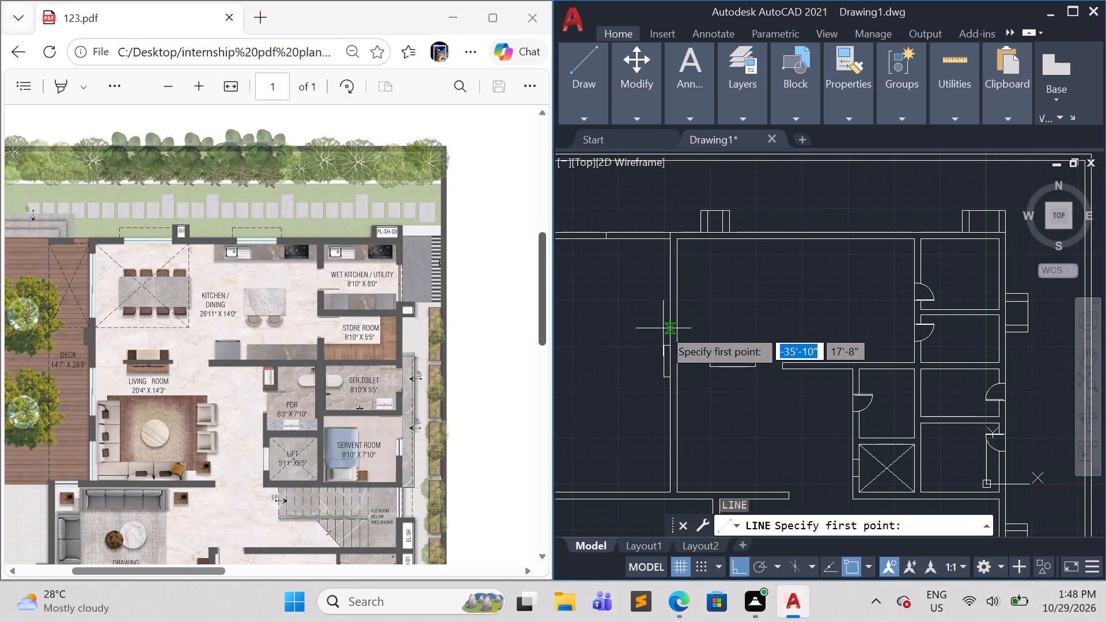
pyautogui.scroll(1, 663, 328)
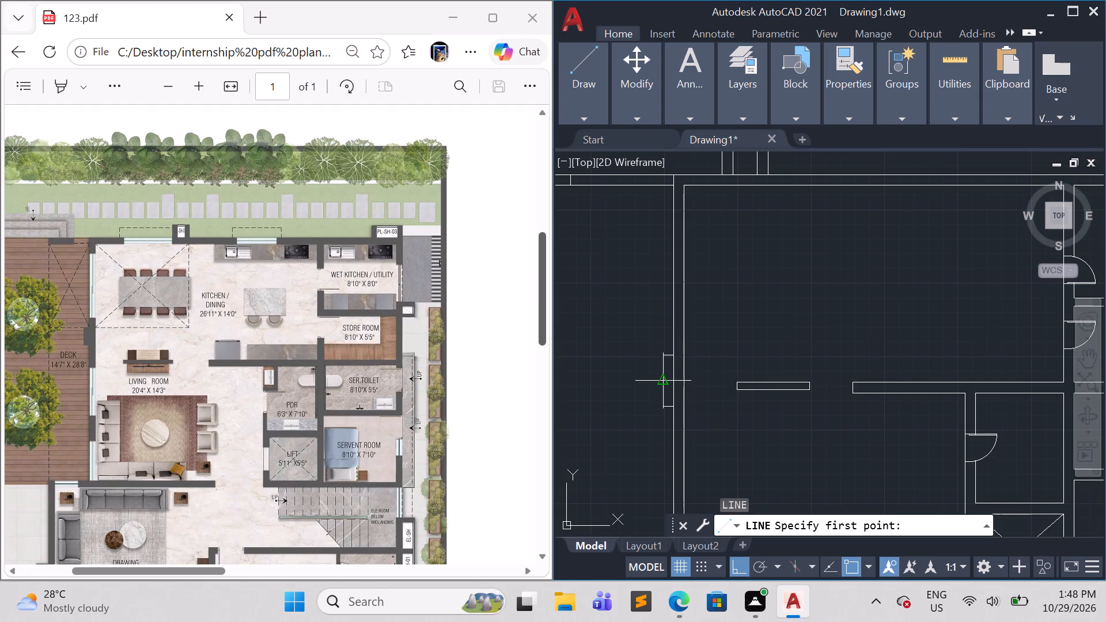
pyautogui.scroll(-1, 661, 384)
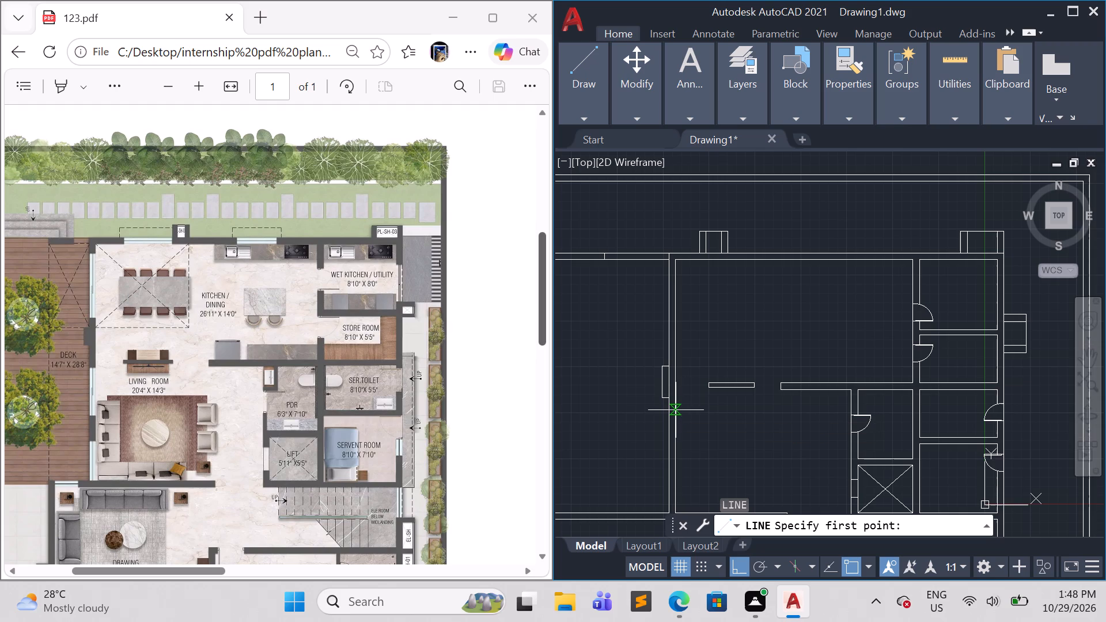
pyautogui.click(669, 350)
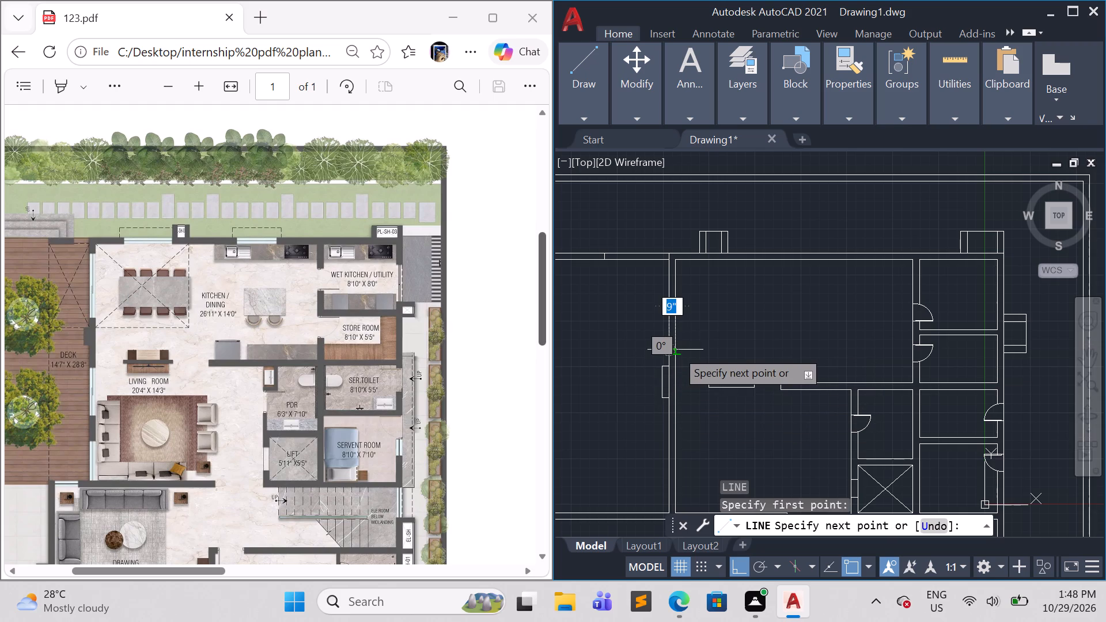
pyautogui.click(676, 350)
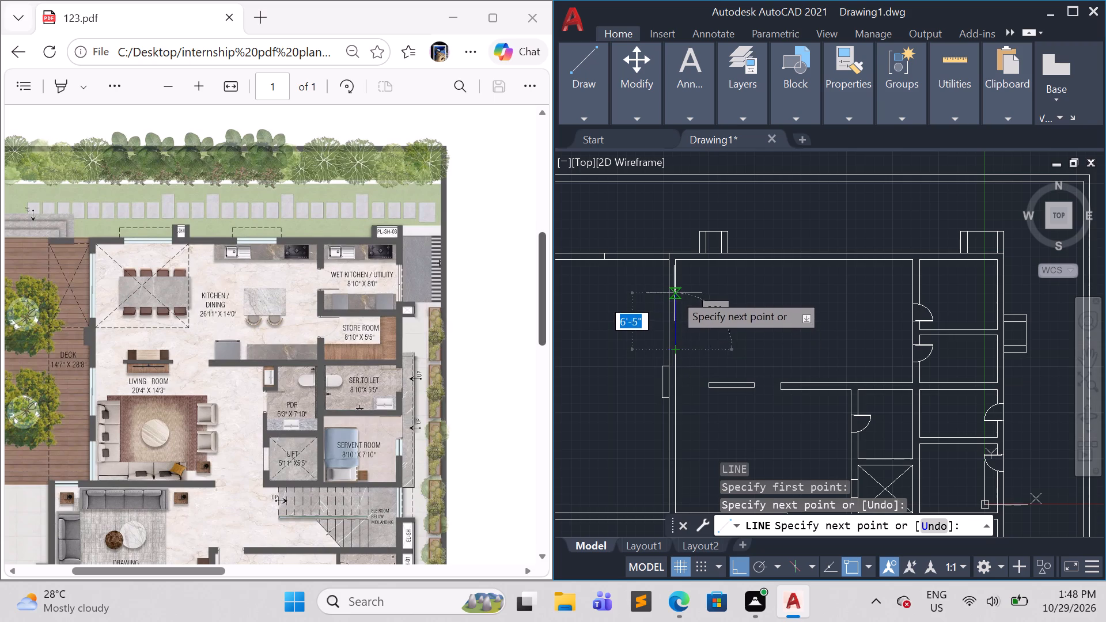
pyautogui.click(675, 283)
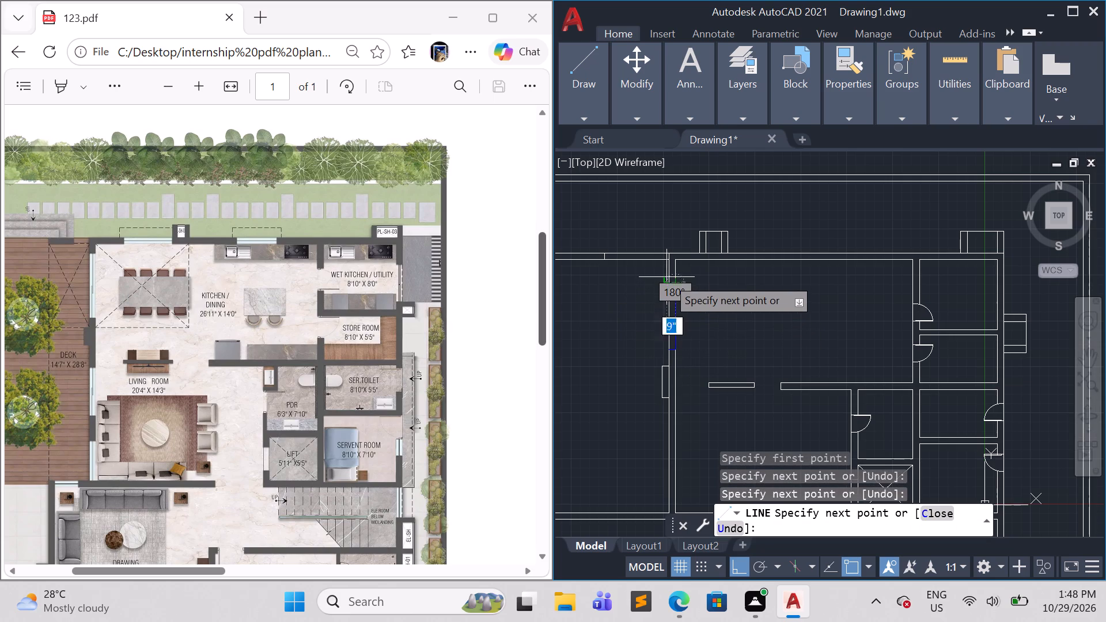
pyautogui.click(665, 280)
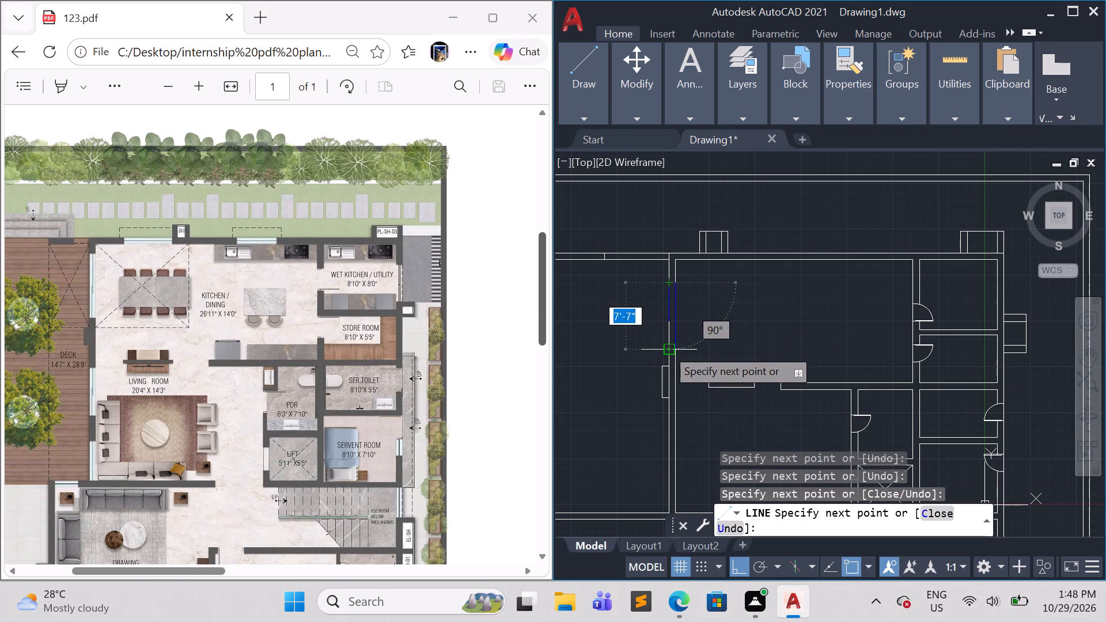
pyautogui.click(666, 348)
# Add a centre line along the window's full length, between the midpoints of its two short ends.
pyautogui.scroll(3, 666, 349)
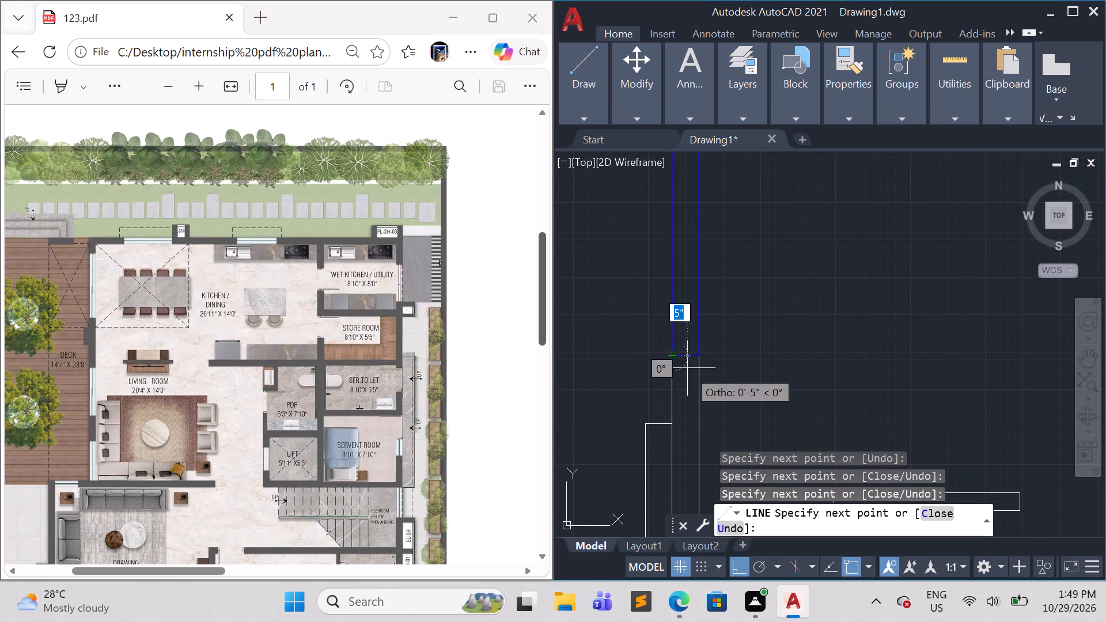
pyautogui.click(687, 356)
pyautogui.scroll(-4, 683, 292)
pyautogui.scroll(1, 687, 274)
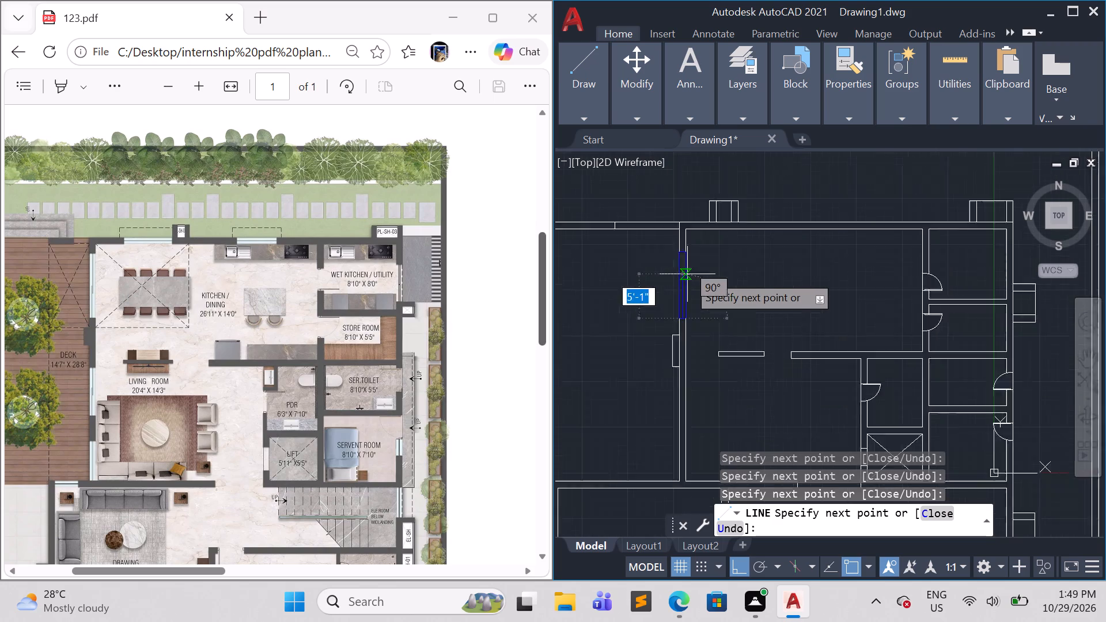
pyautogui.scroll(3, 687, 274)
pyautogui.click(666, 184)
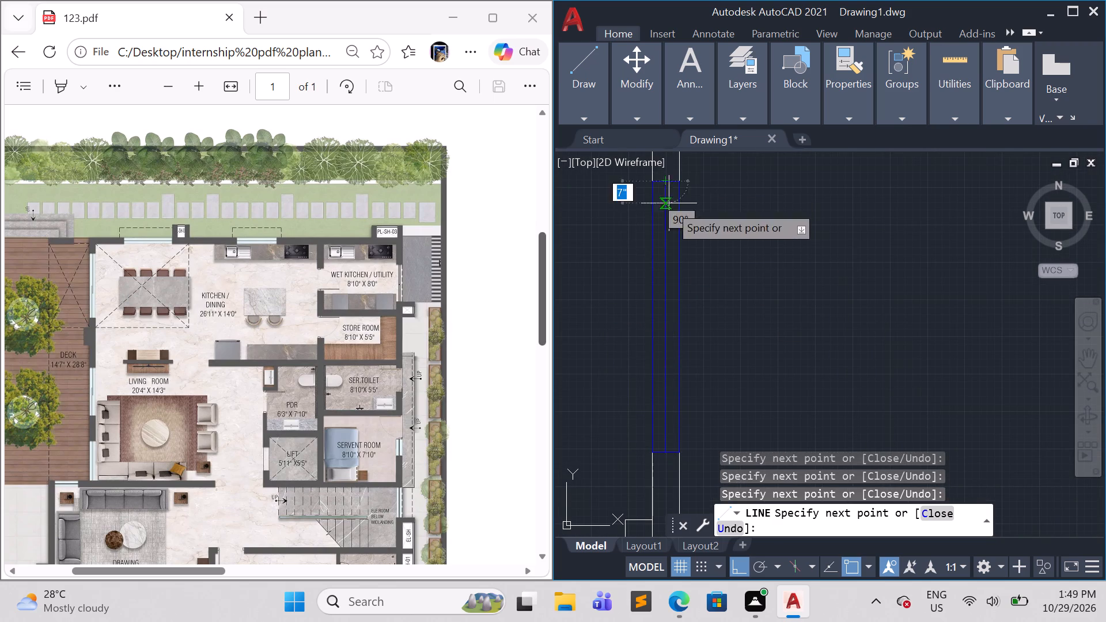
pyautogui.press('Escape')
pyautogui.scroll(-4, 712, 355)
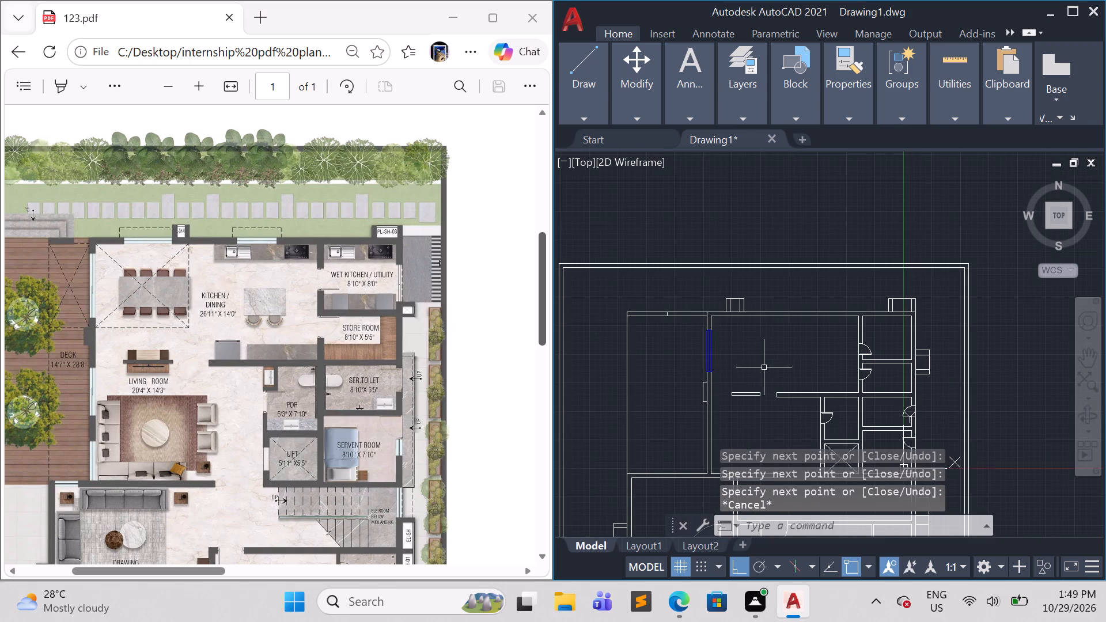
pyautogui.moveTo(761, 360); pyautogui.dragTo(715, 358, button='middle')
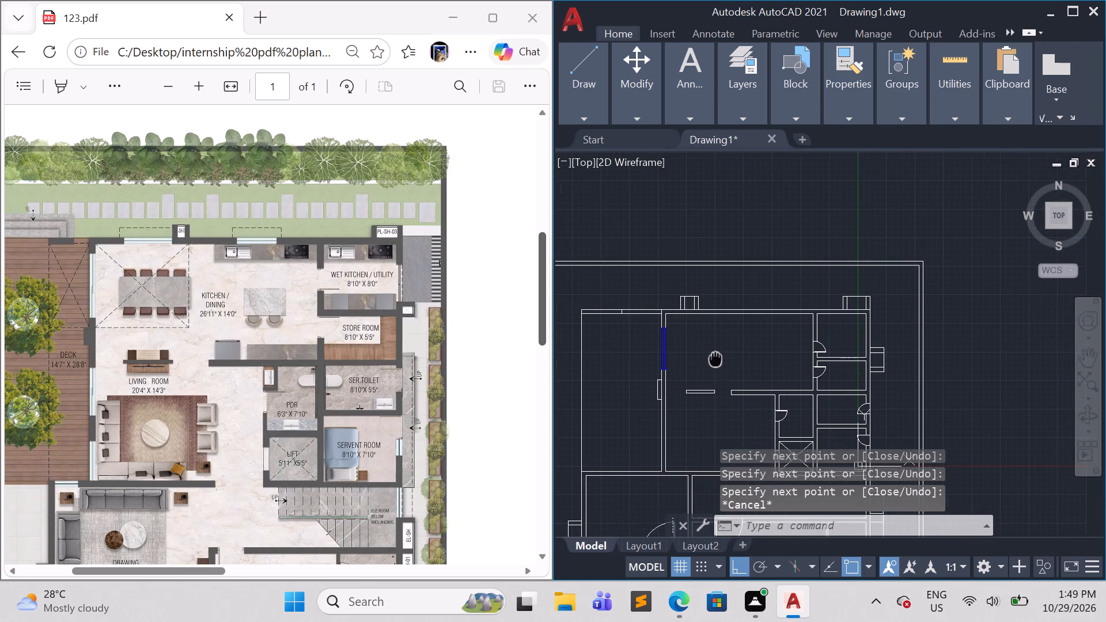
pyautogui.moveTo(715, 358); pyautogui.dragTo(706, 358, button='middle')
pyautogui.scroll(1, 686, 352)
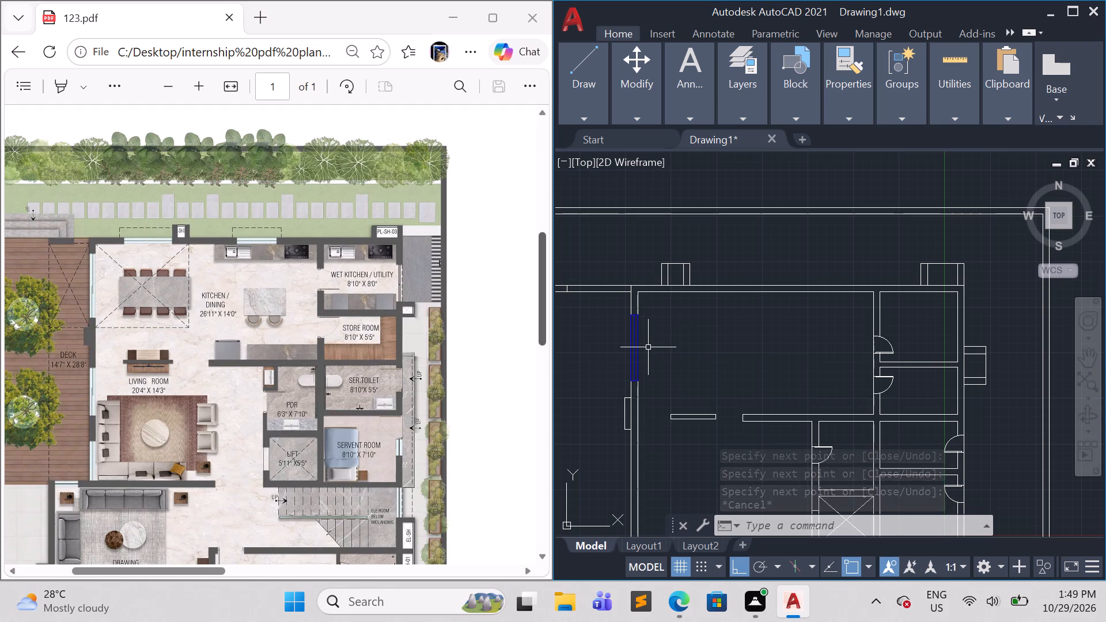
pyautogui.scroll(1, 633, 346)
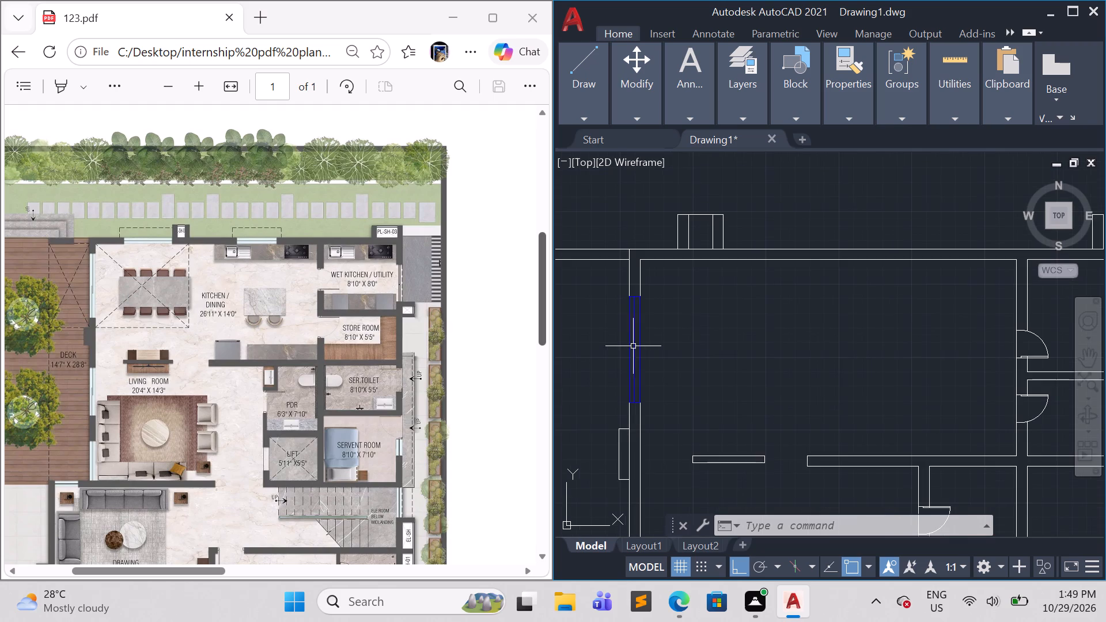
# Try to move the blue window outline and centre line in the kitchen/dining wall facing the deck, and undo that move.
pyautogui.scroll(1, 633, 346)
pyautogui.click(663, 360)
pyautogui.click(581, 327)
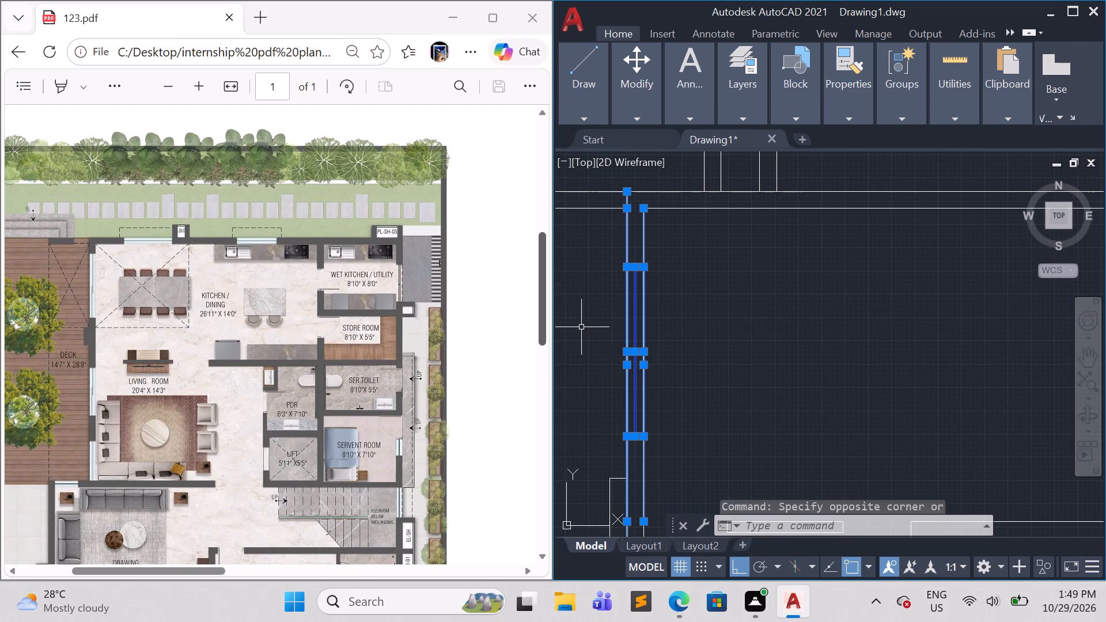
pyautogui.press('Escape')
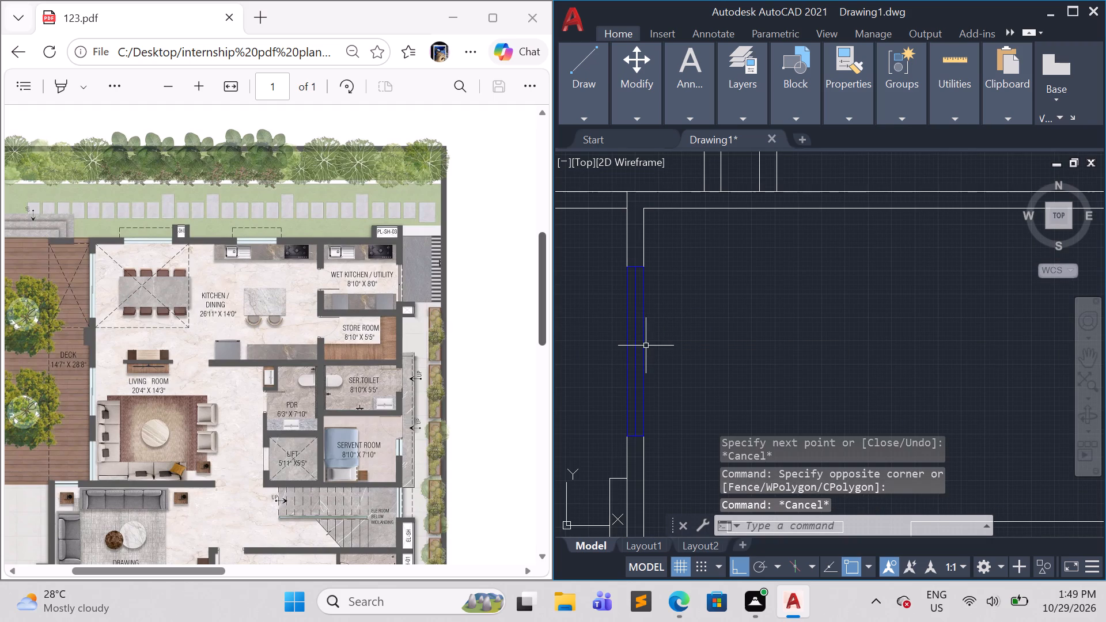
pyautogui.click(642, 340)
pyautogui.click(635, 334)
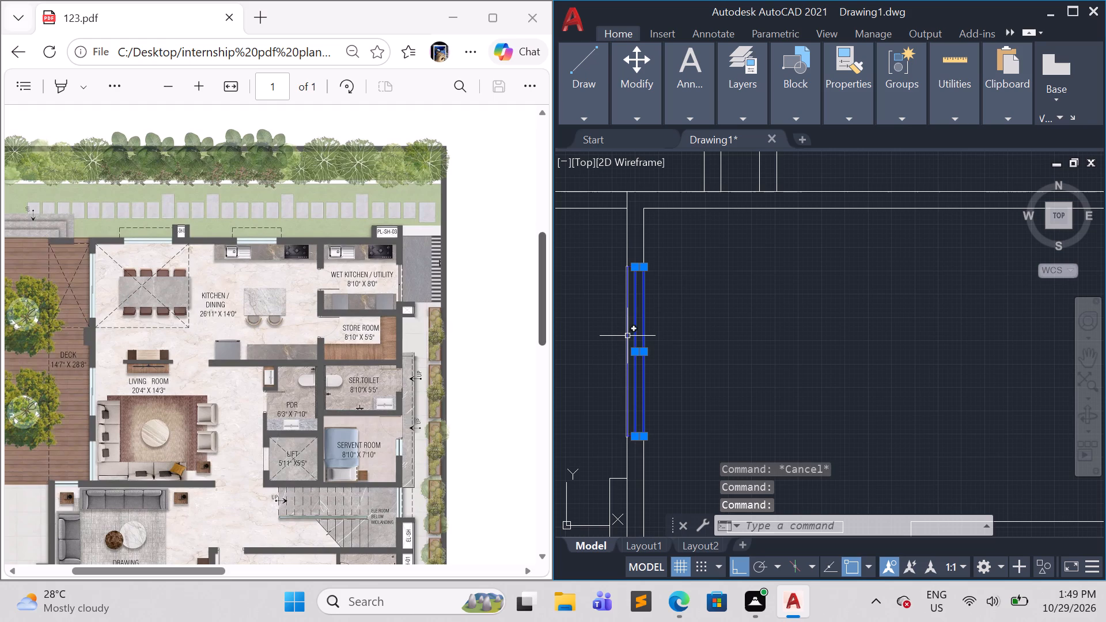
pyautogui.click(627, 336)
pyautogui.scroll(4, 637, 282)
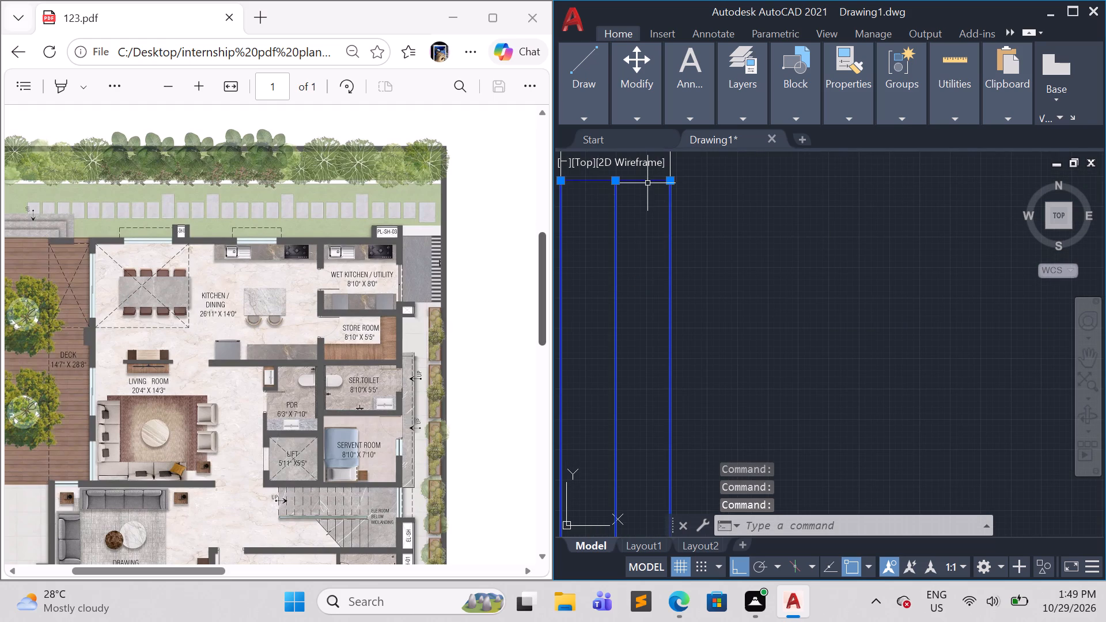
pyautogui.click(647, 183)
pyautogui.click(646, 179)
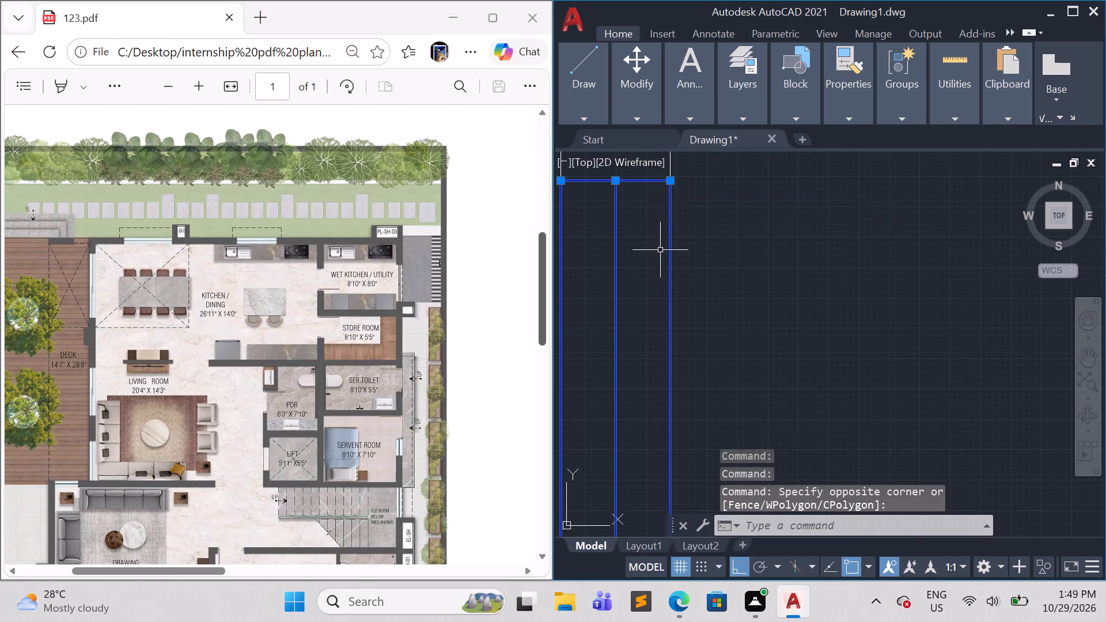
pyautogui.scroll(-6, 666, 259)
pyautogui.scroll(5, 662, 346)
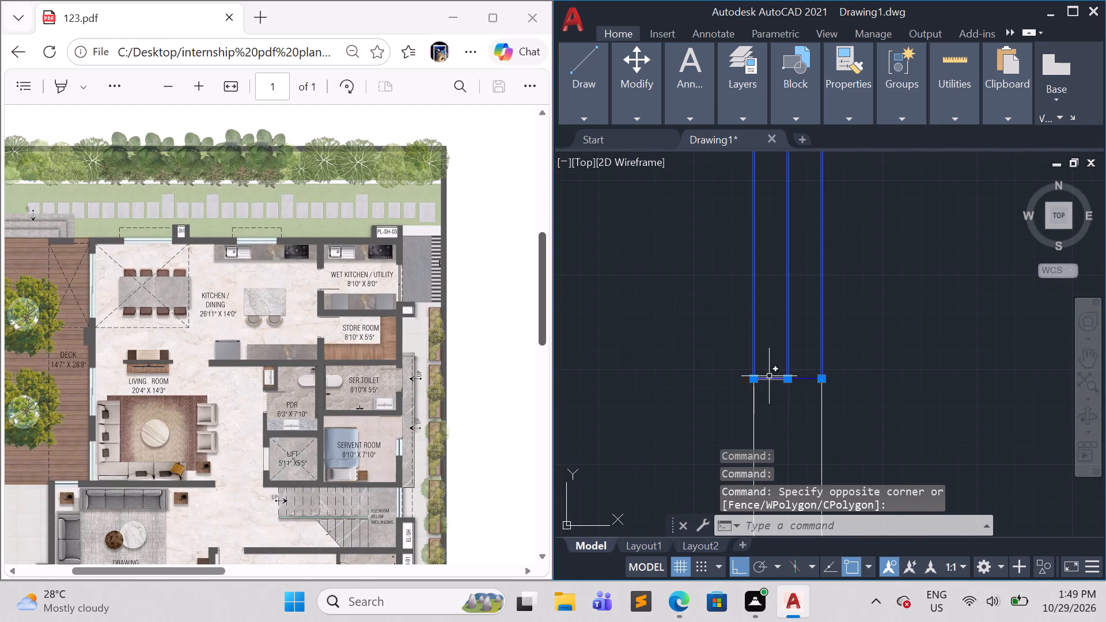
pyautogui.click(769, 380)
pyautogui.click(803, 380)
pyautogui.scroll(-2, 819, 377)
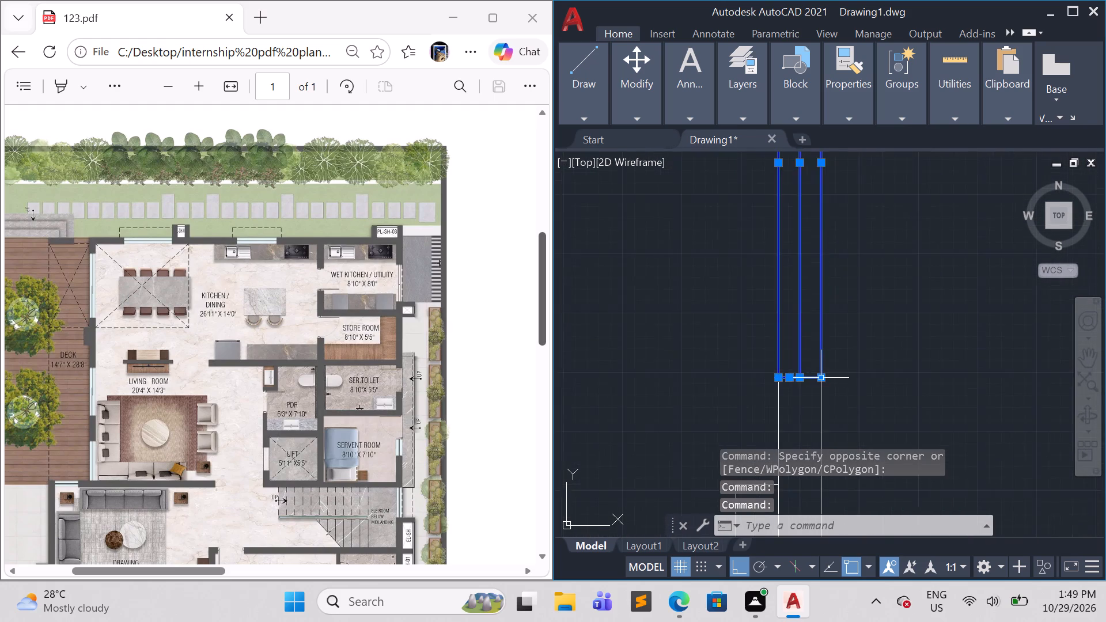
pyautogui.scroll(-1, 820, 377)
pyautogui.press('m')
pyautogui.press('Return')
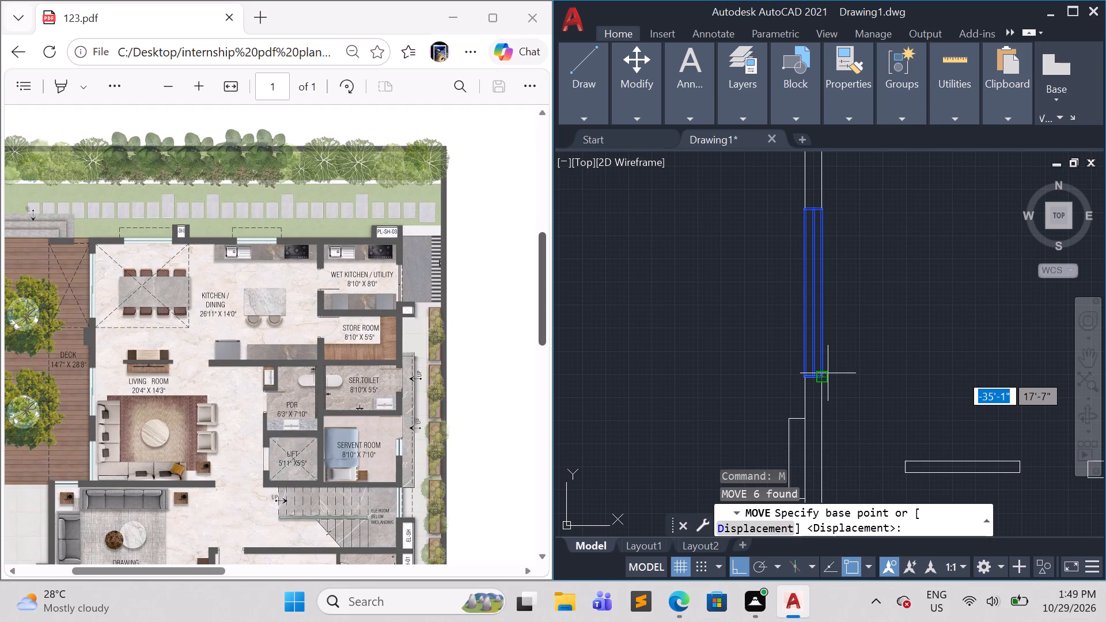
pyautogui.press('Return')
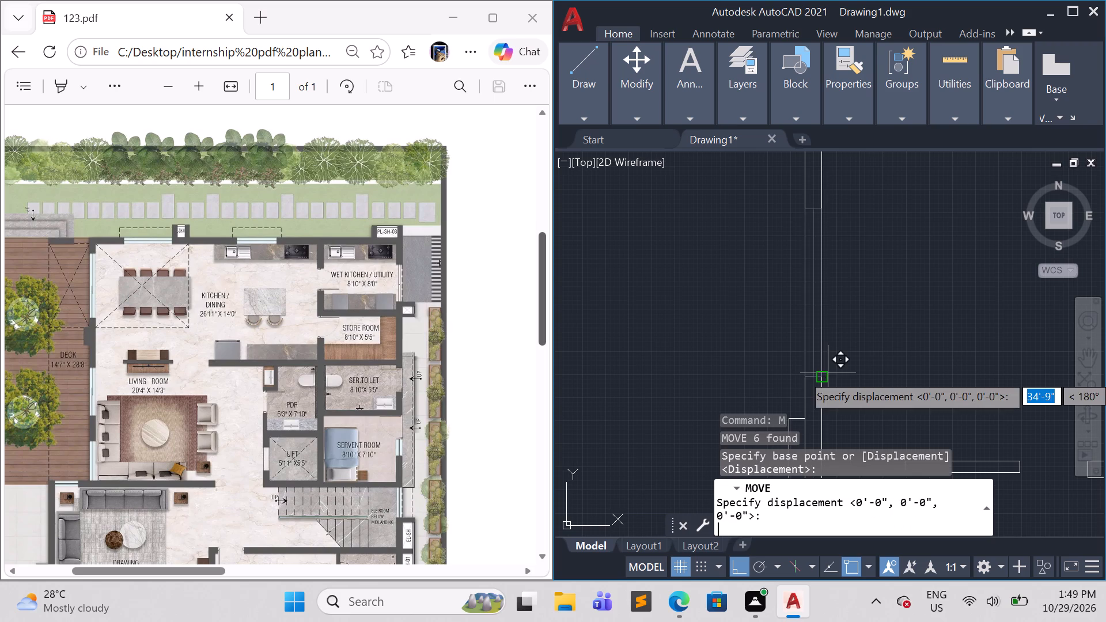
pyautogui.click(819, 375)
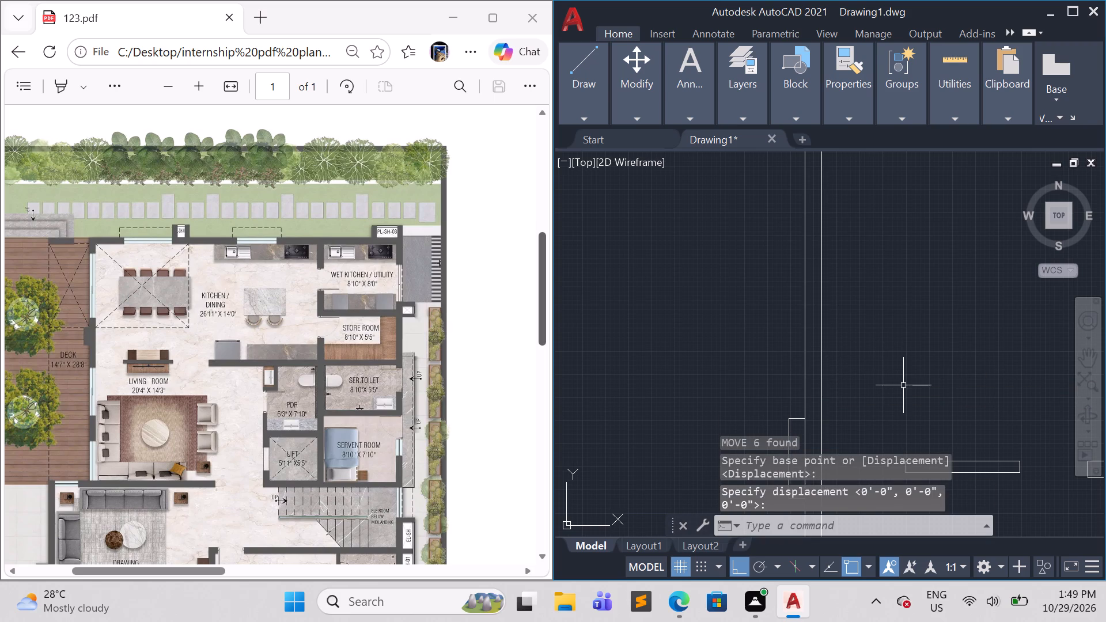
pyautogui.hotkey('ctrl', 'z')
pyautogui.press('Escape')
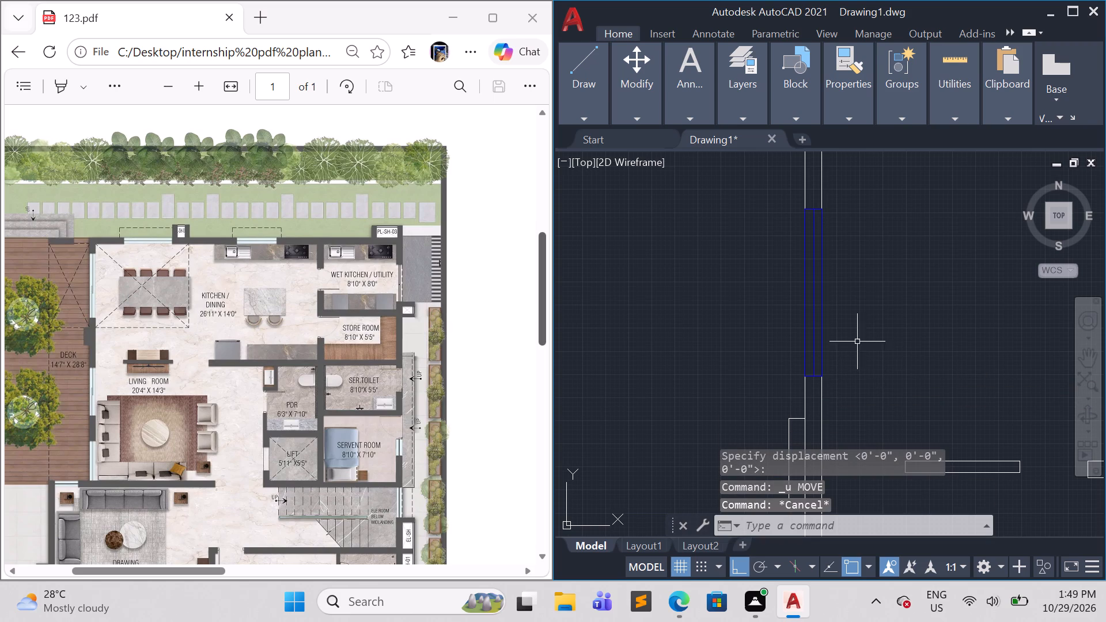
# Copy the complete blue window from its upper inner corner to a spot about 4'-5" east, inside the kitchen/dining room.
pyautogui.click(825, 303)
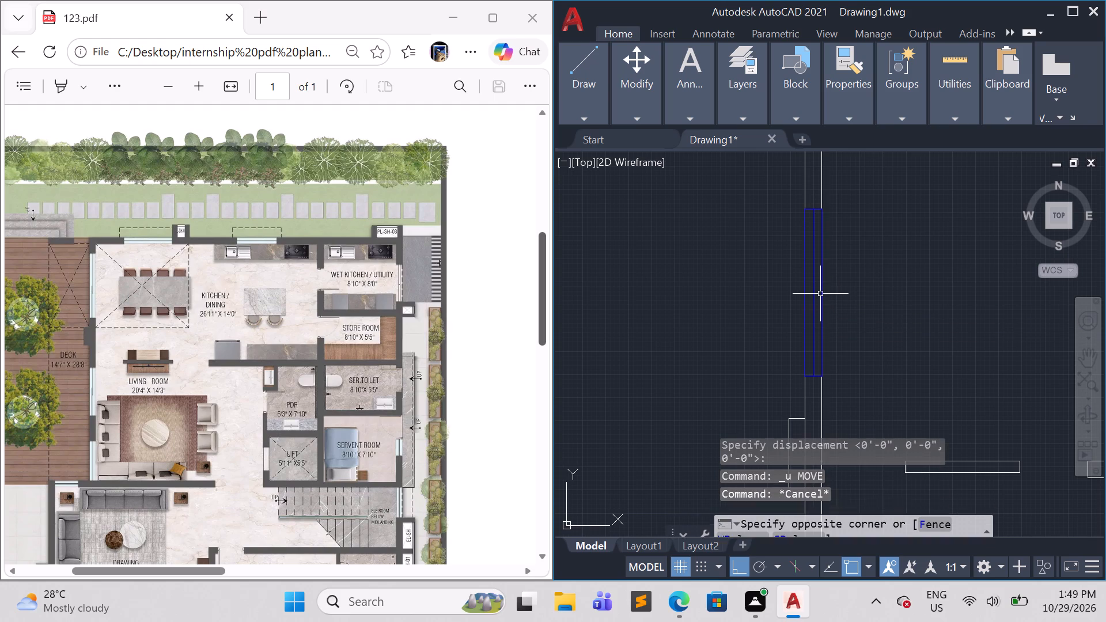
pyautogui.press('Escape')
pyautogui.click(820, 294)
pyautogui.click(813, 289)
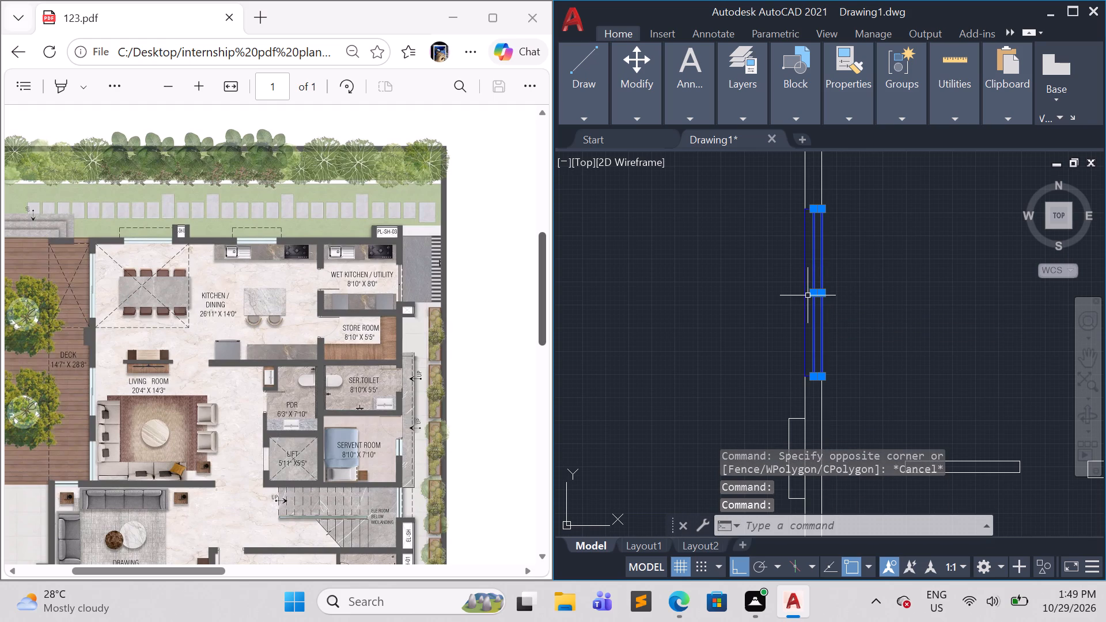
pyautogui.click(805, 298)
pyautogui.scroll(5, 815, 370)
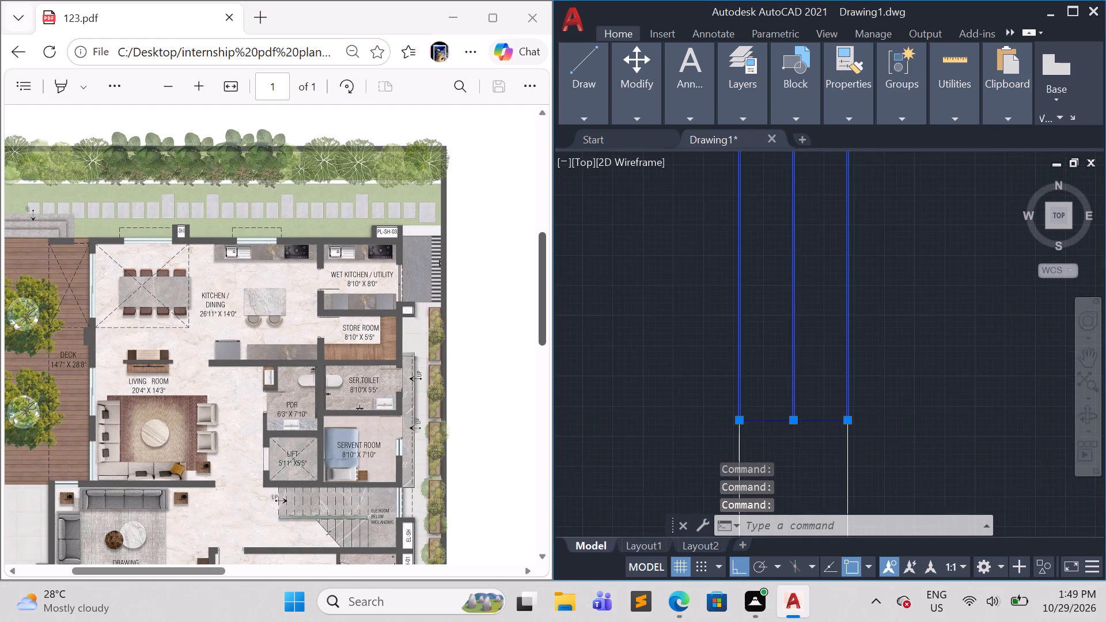
pyautogui.click(825, 448)
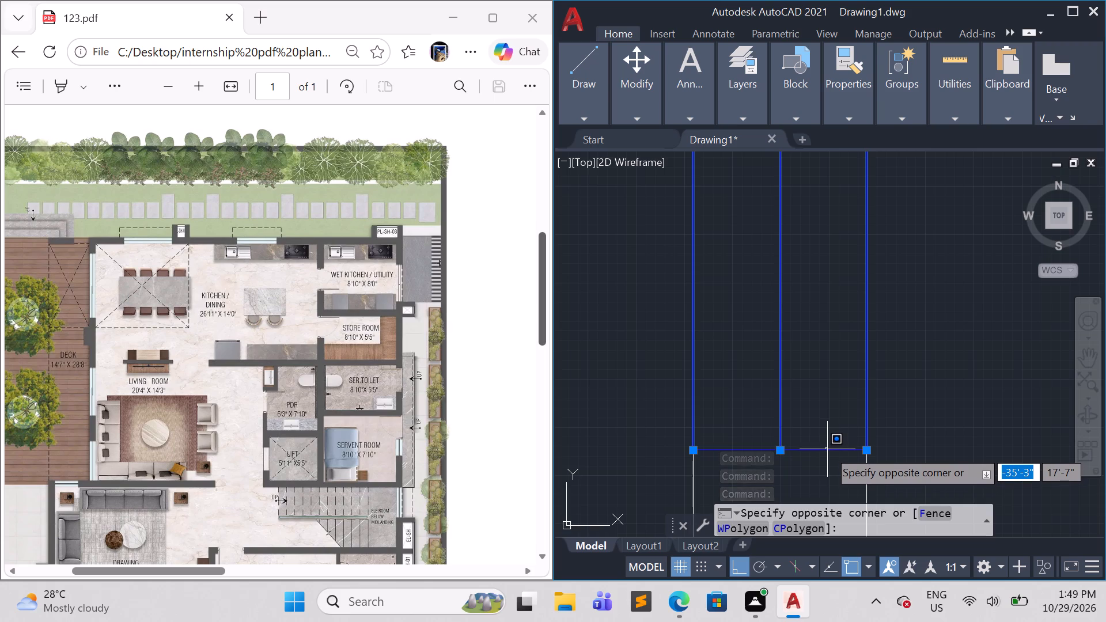
pyautogui.click(827, 451)
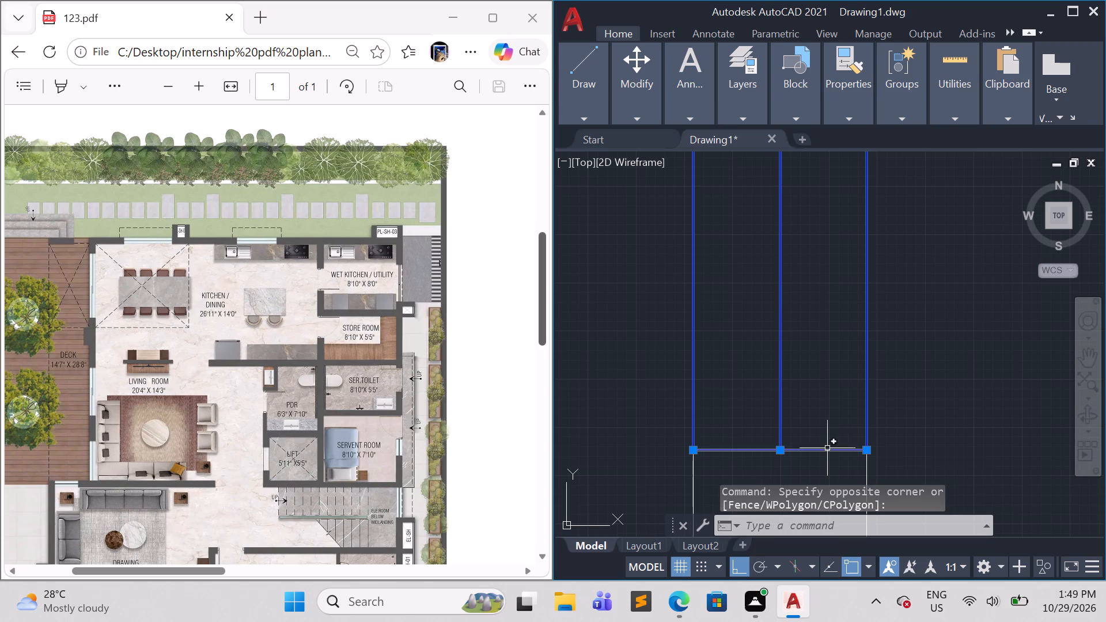
pyautogui.click(827, 450)
pyautogui.scroll(-4, 828, 434)
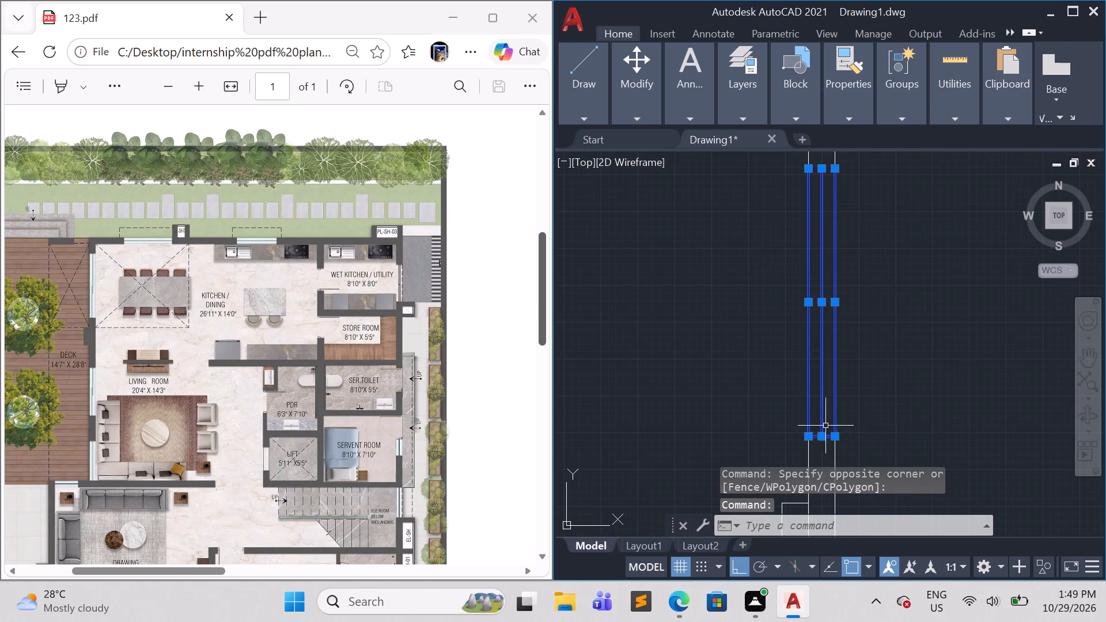
pyautogui.scroll(-4, 842, 348)
pyautogui.scroll(4, 851, 325)
pyautogui.scroll(4, 757, 343)
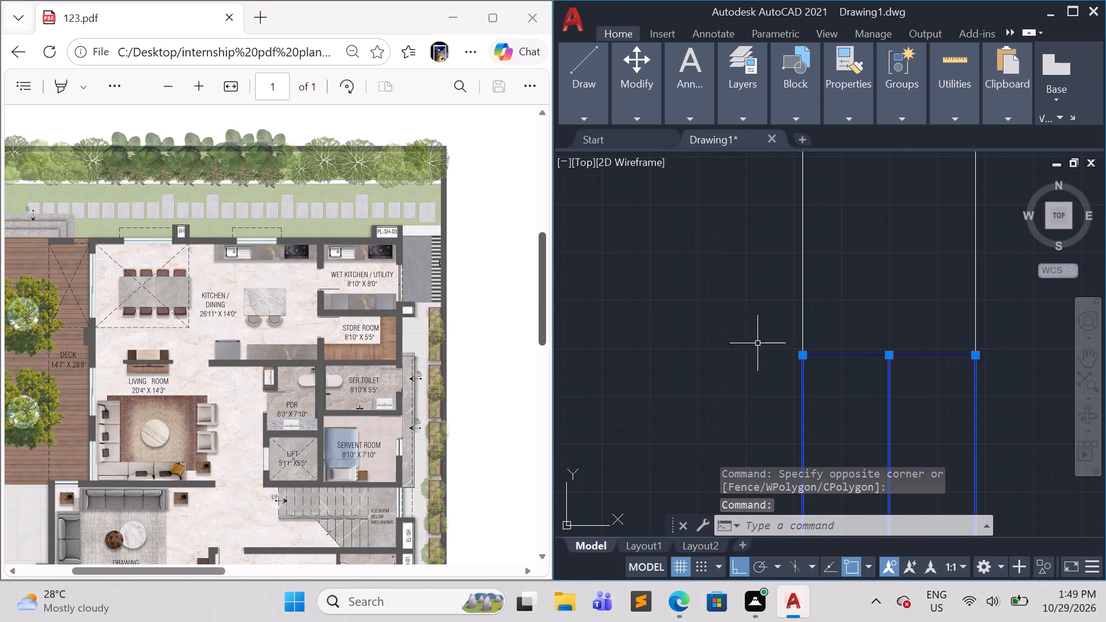
pyautogui.click(851, 356)
pyautogui.scroll(-2, 924, 390)
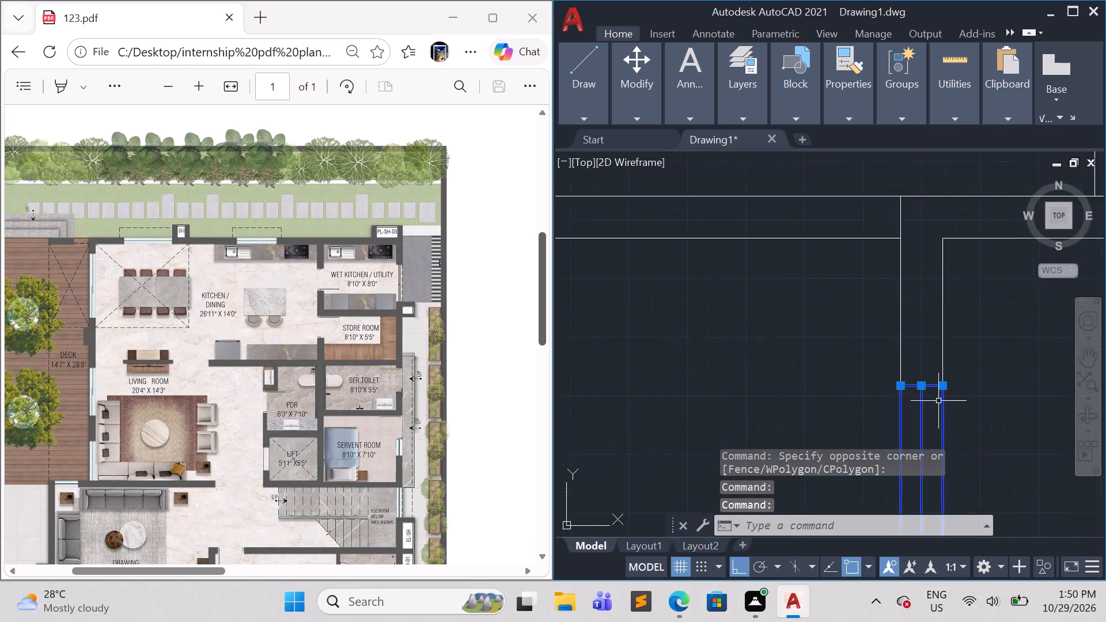
pyautogui.scroll(-2, 940, 401)
pyautogui.moveTo(984, 428); pyautogui.dragTo(807, 222, button='middle')
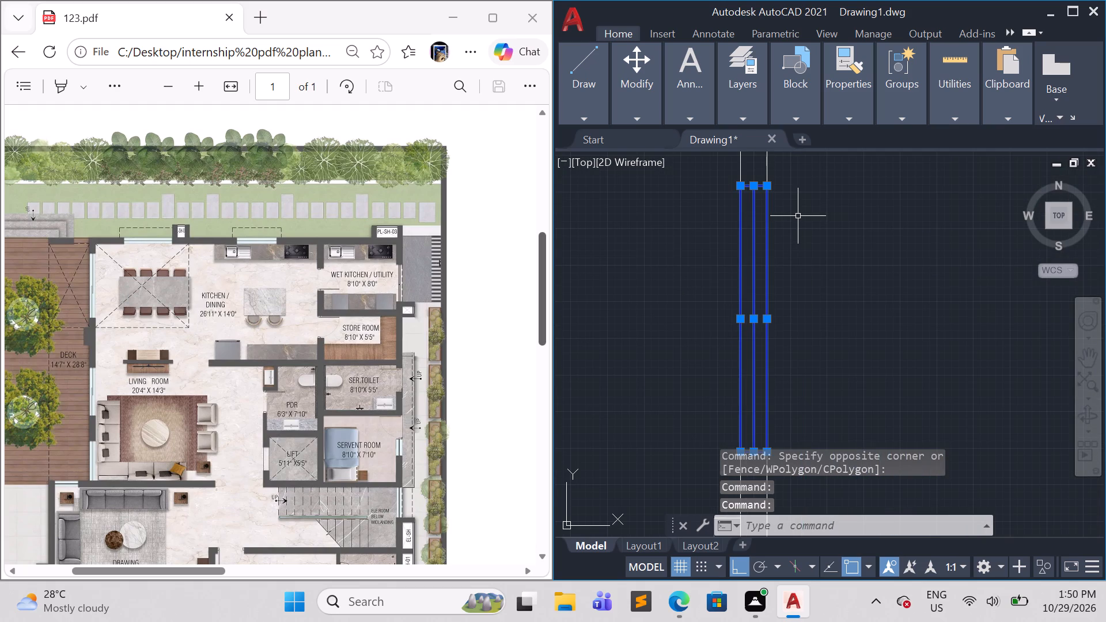
pyautogui.press('c')
pyautogui.press('o')
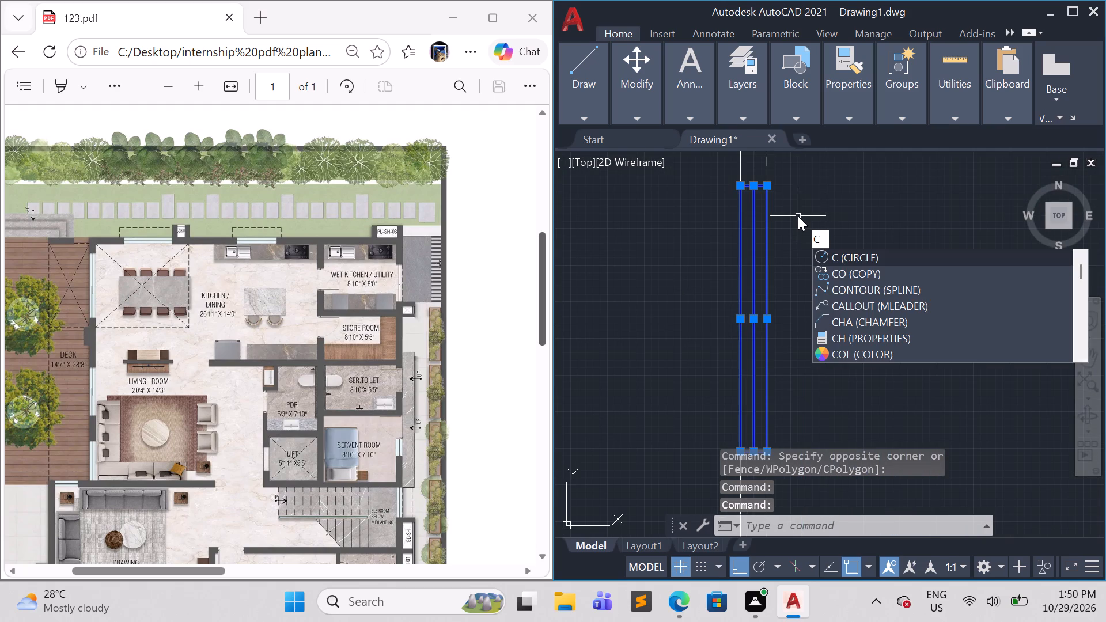
pyautogui.press('Return')
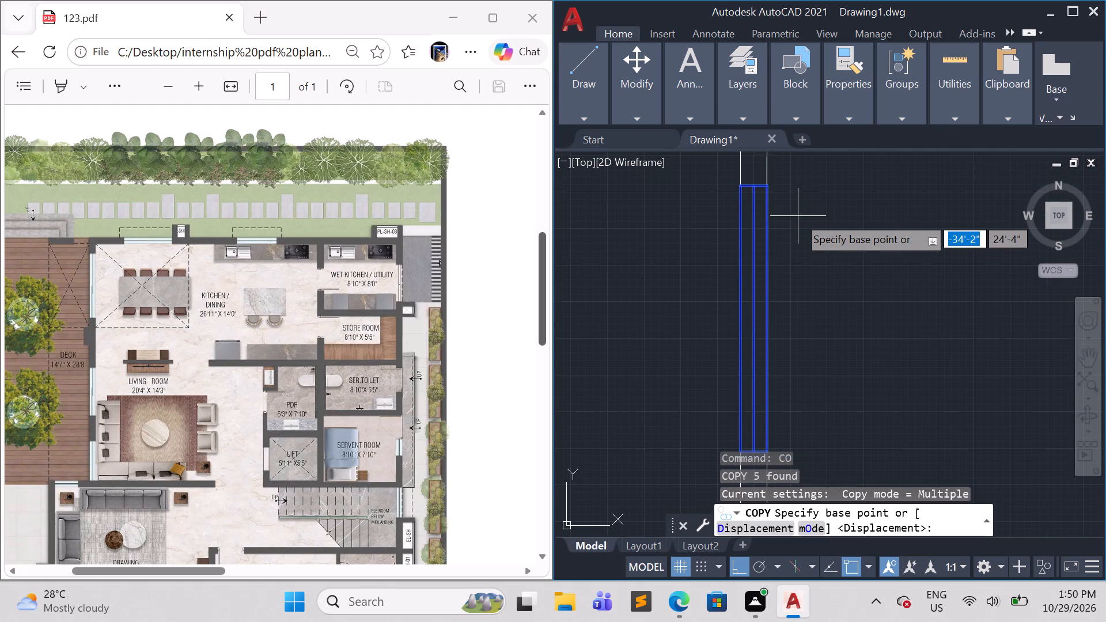
pyautogui.click(771, 190)
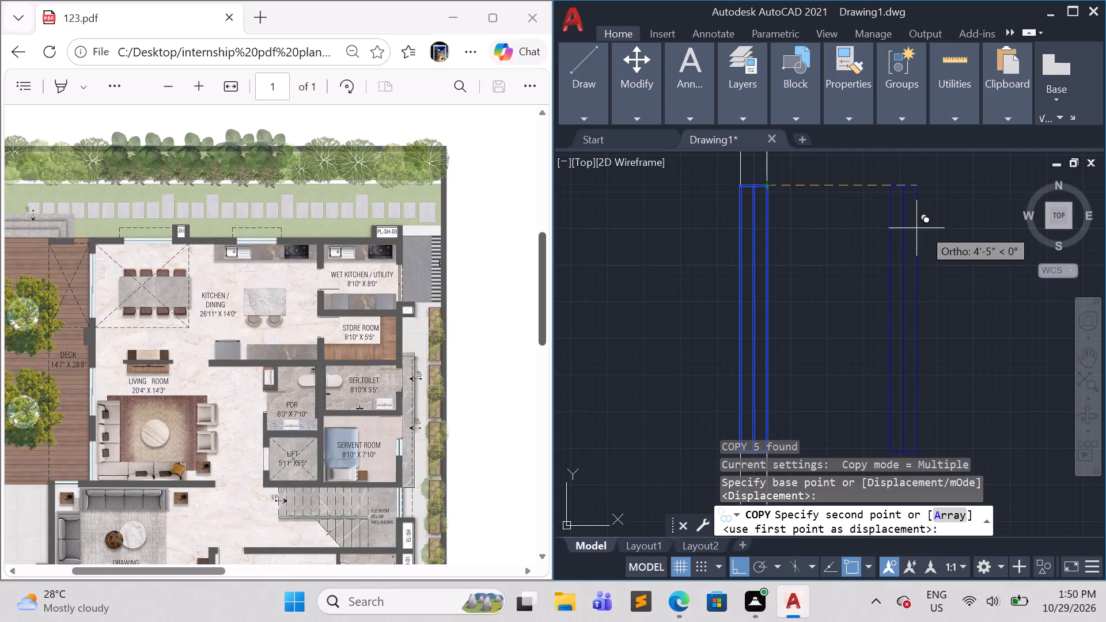
pyautogui.click(925, 228)
pyautogui.press('Escape')
# Rotate the copied window 270° about the midpoint of its east long side so that it lies horizontally.
pyautogui.scroll(-3, 979, 291)
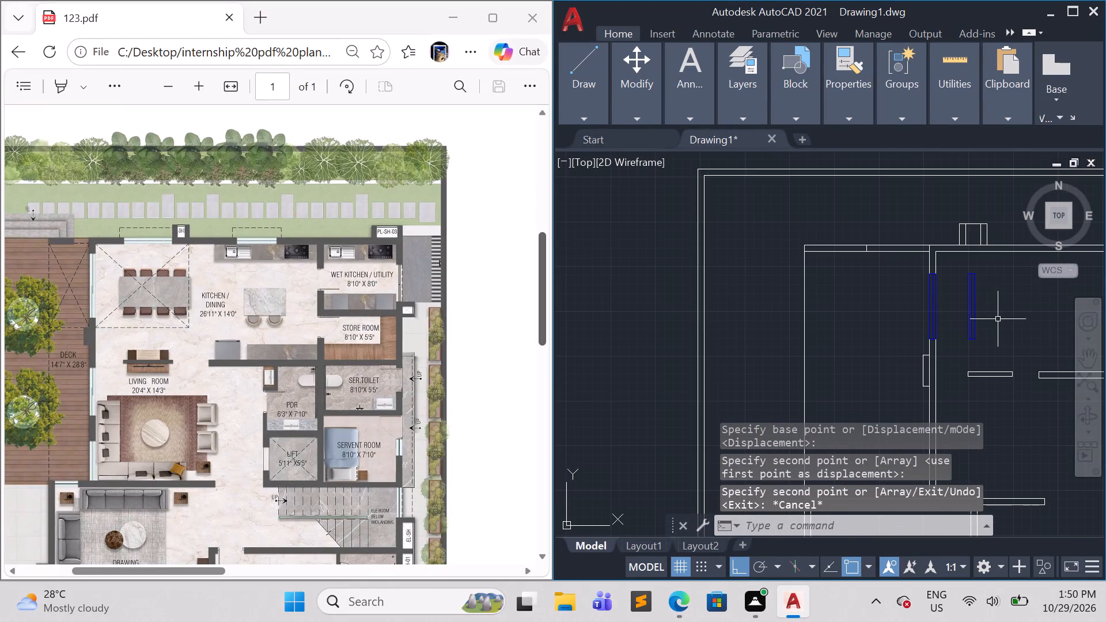
pyautogui.moveTo(1005, 324); pyautogui.dragTo(800, 279, button='middle')
pyautogui.scroll(-1, 1006, 324)
pyautogui.scroll(1, 829, 278)
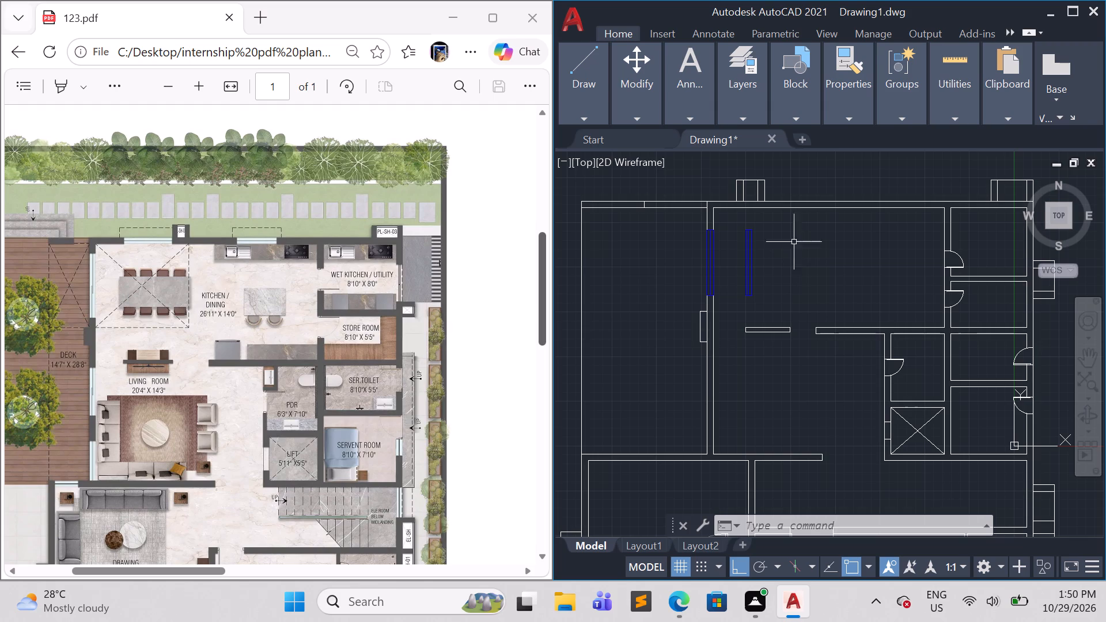
pyautogui.scroll(1, 778, 193)
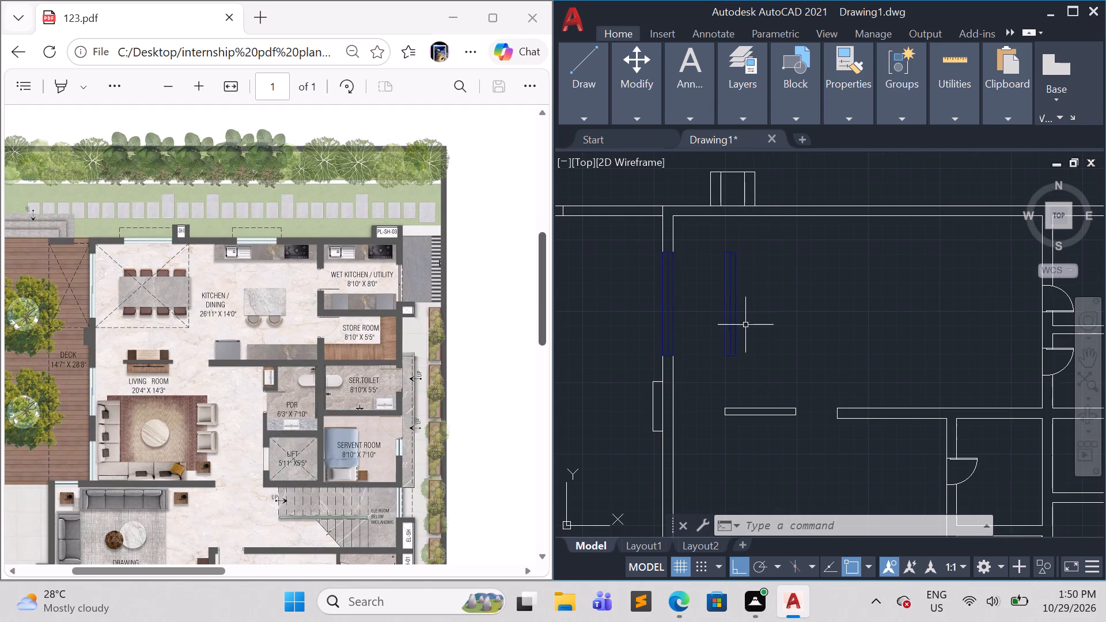
pyautogui.click(761, 337)
pyautogui.click(720, 272)
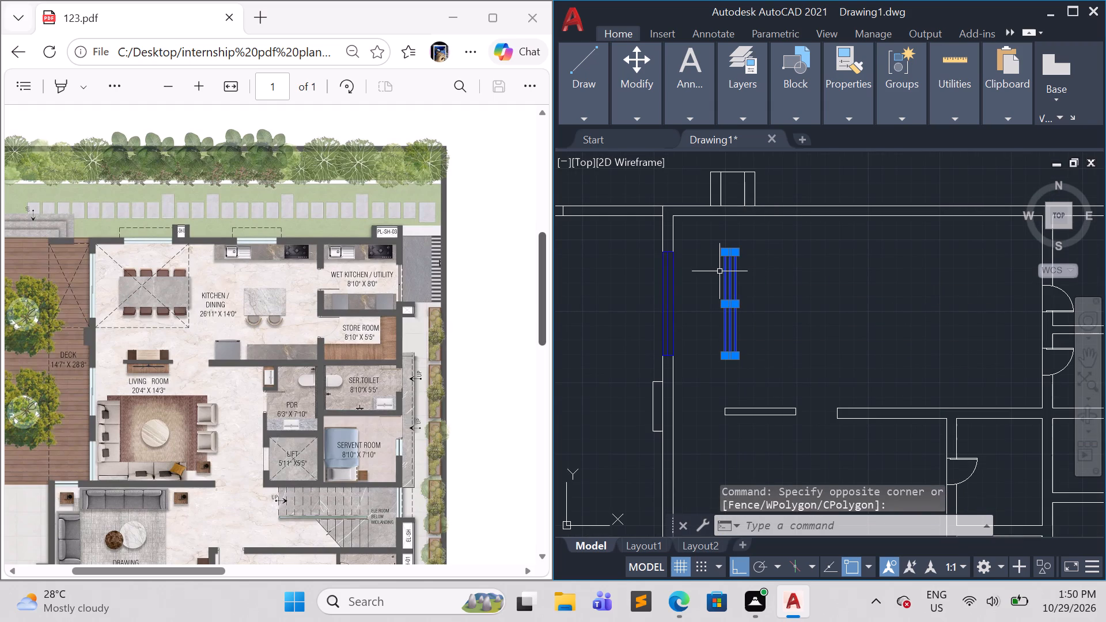
pyautogui.press('Escape')
pyautogui.click(754, 375)
pyautogui.click(710, 245)
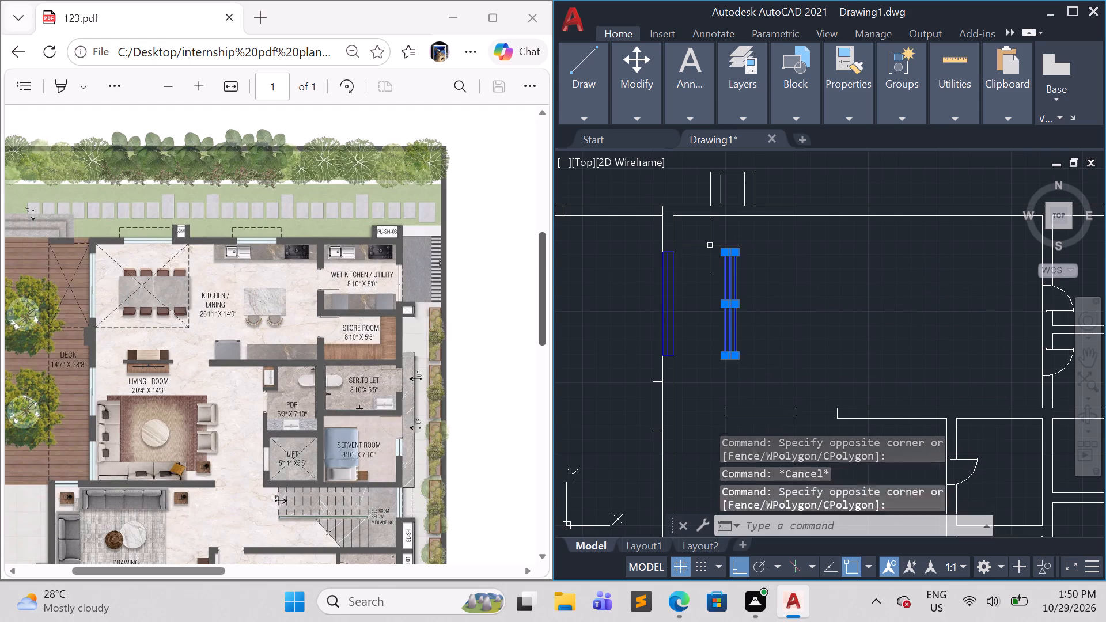
pyautogui.write('ro')
pyautogui.press('Return')
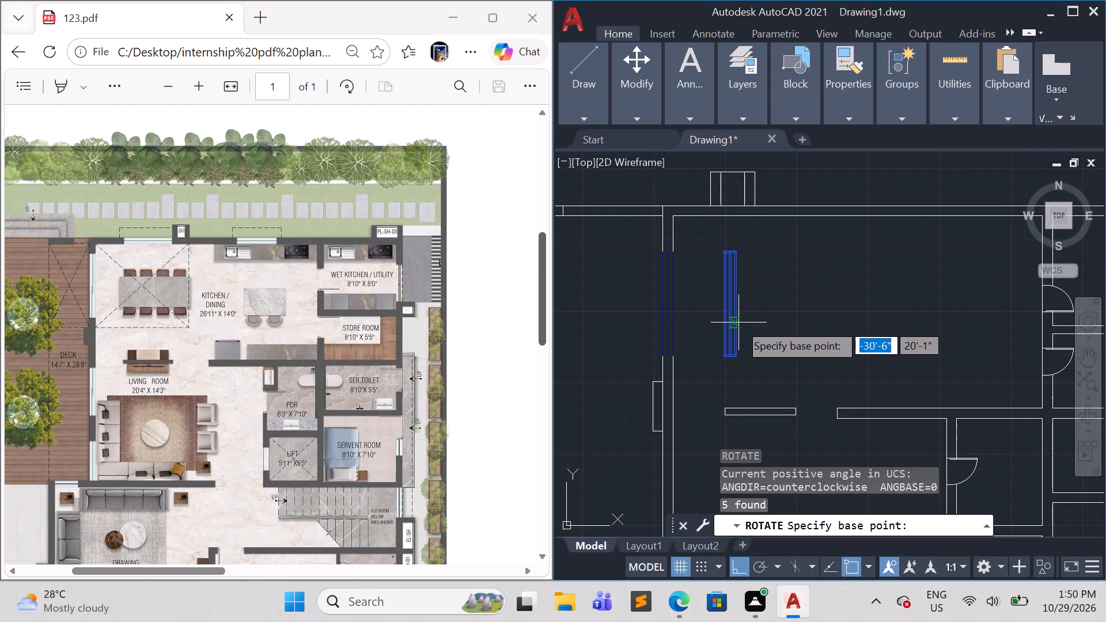
pyautogui.click(738, 300)
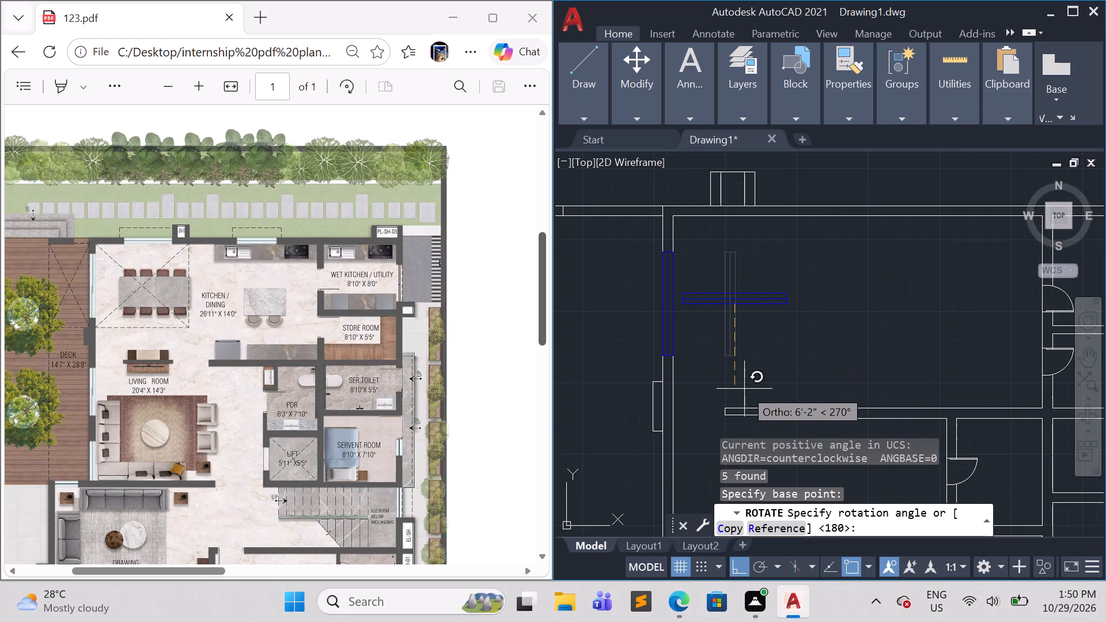
pyautogui.click(744, 389)
pyautogui.press('Escape')
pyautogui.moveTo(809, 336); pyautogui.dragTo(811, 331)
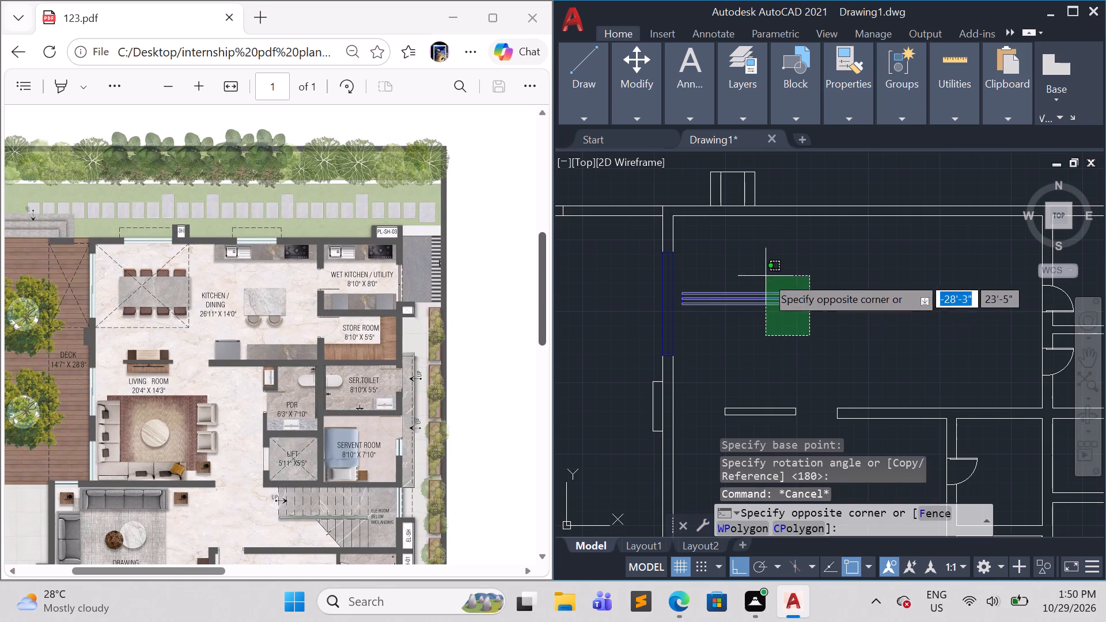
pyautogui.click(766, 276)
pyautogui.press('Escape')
# Copy the horizontal blue window from its lower long side's midpoint about 6'-5" north onto the kitchen/dining north wall's inner face.
pyautogui.scroll(2, 795, 340)
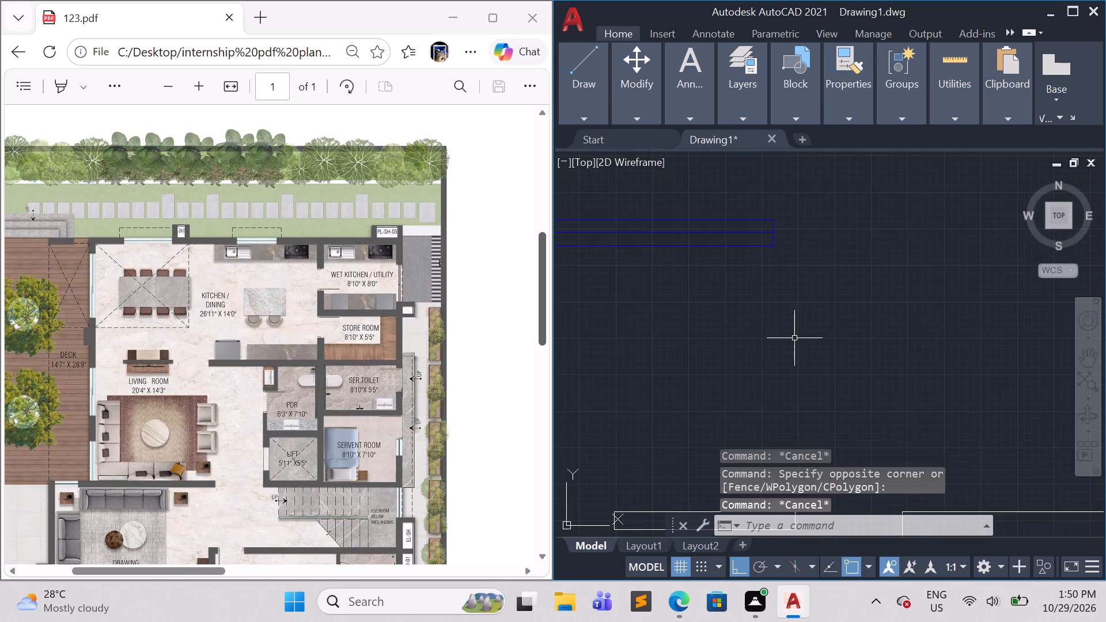
pyautogui.scroll(-1, 794, 337)
pyautogui.moveTo(794, 343); pyautogui.dragTo(829, 364, button='middle')
pyautogui.click(875, 358)
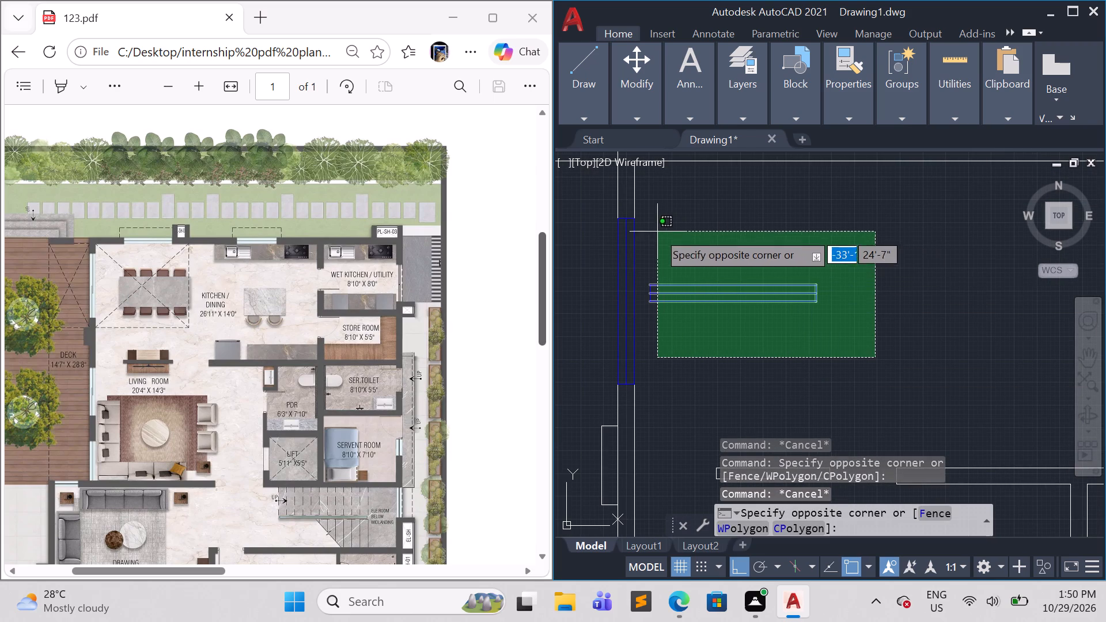
pyautogui.click(642, 230)
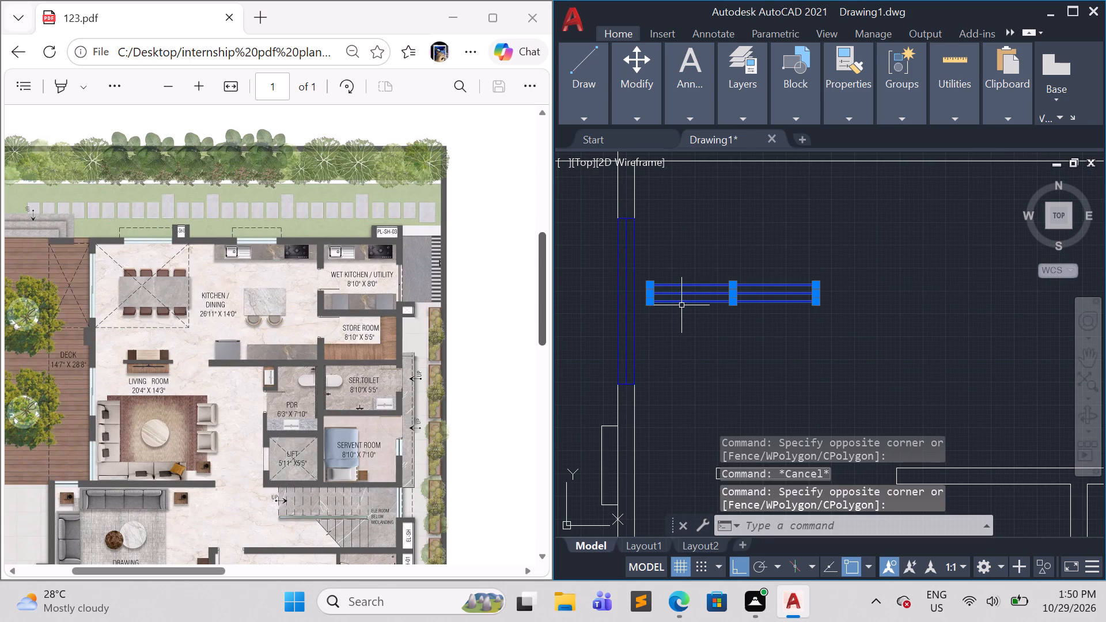
pyautogui.press('c')
pyautogui.press('o')
pyautogui.press('Return')
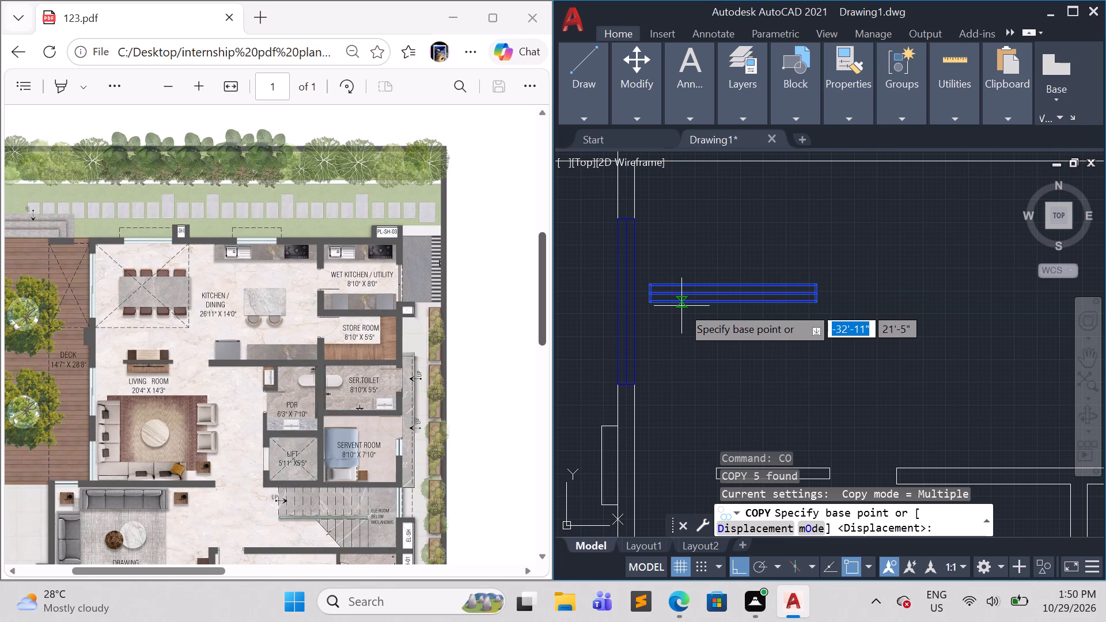
pyautogui.click(733, 304)
pyautogui.scroll(-3, 738, 272)
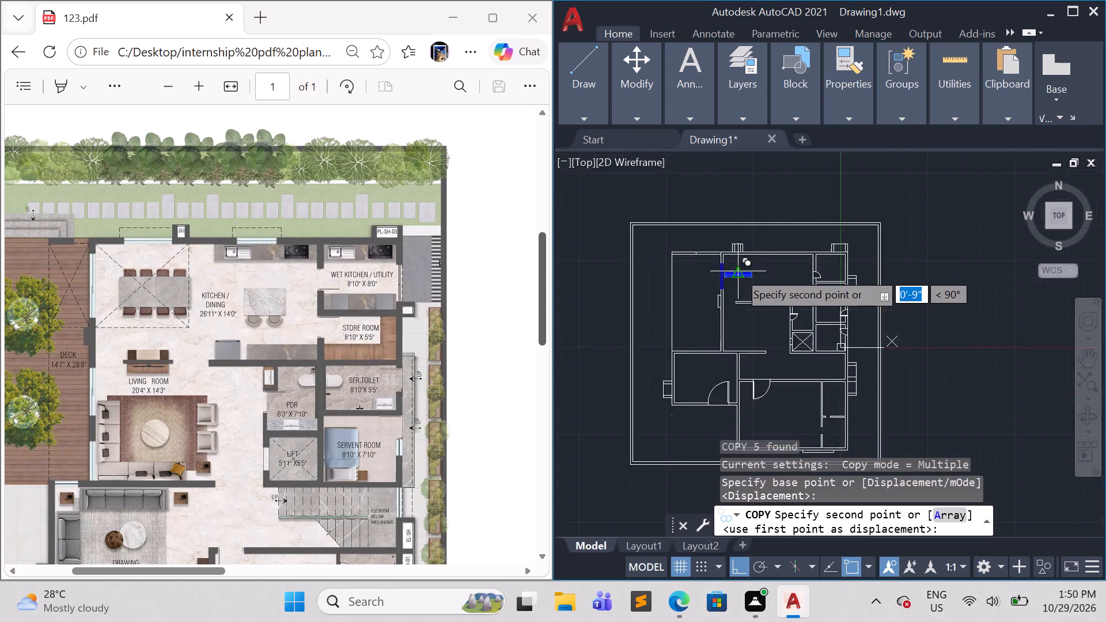
pyautogui.scroll(-2, 738, 271)
pyautogui.scroll(3, 745, 252)
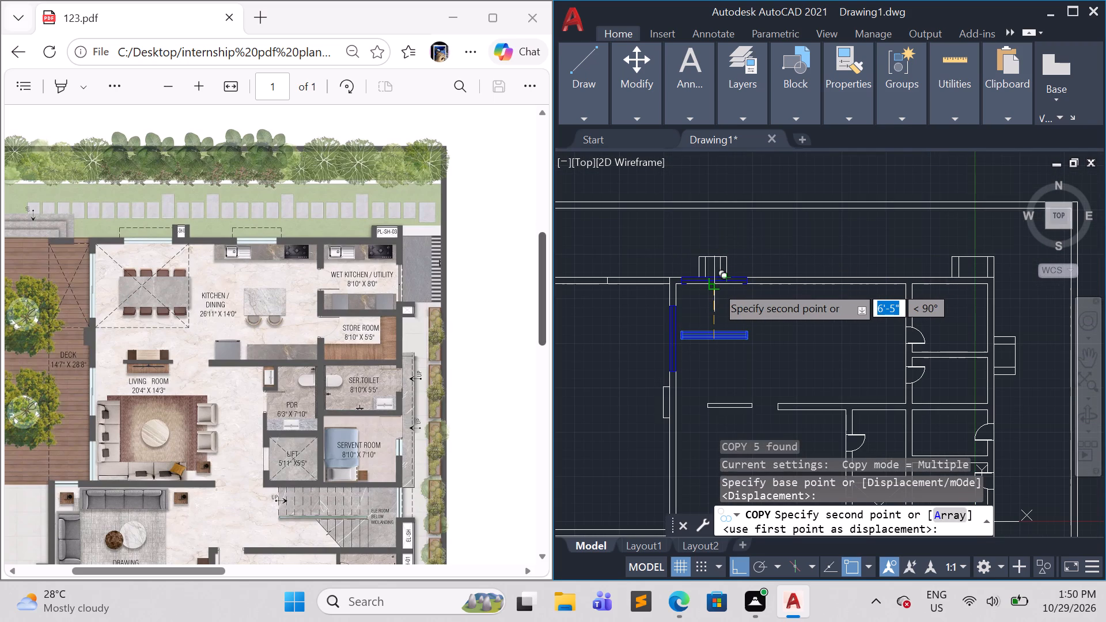
pyautogui.click(715, 285)
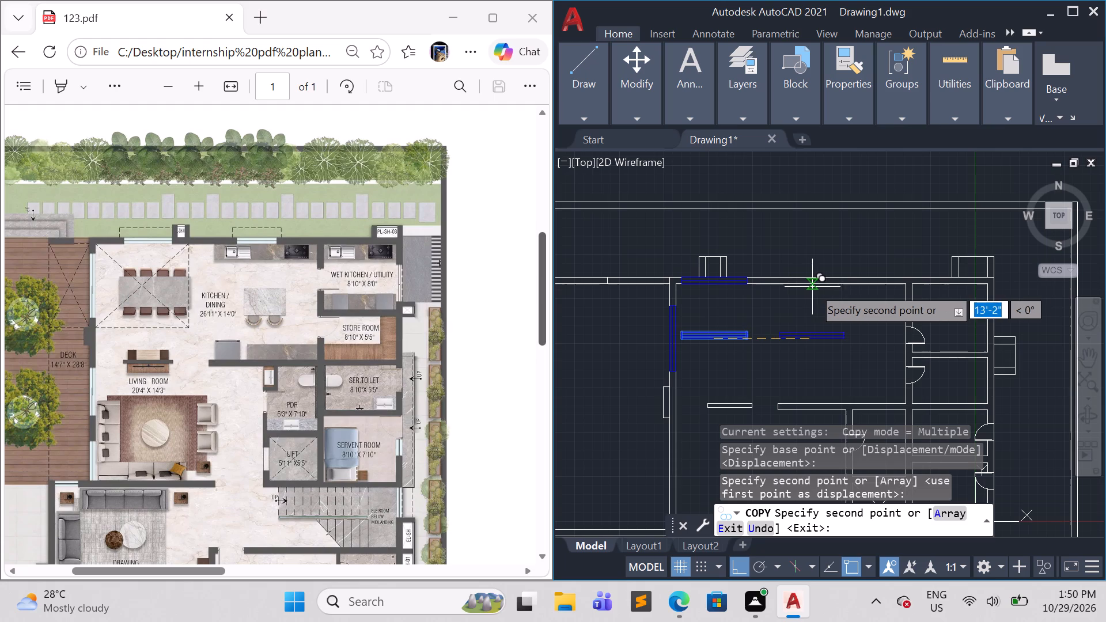
# With Ortho off, place a second copy of the window farther east in the kitchen/dining north wall, aligned to its inner face.
pyautogui.press('F8')
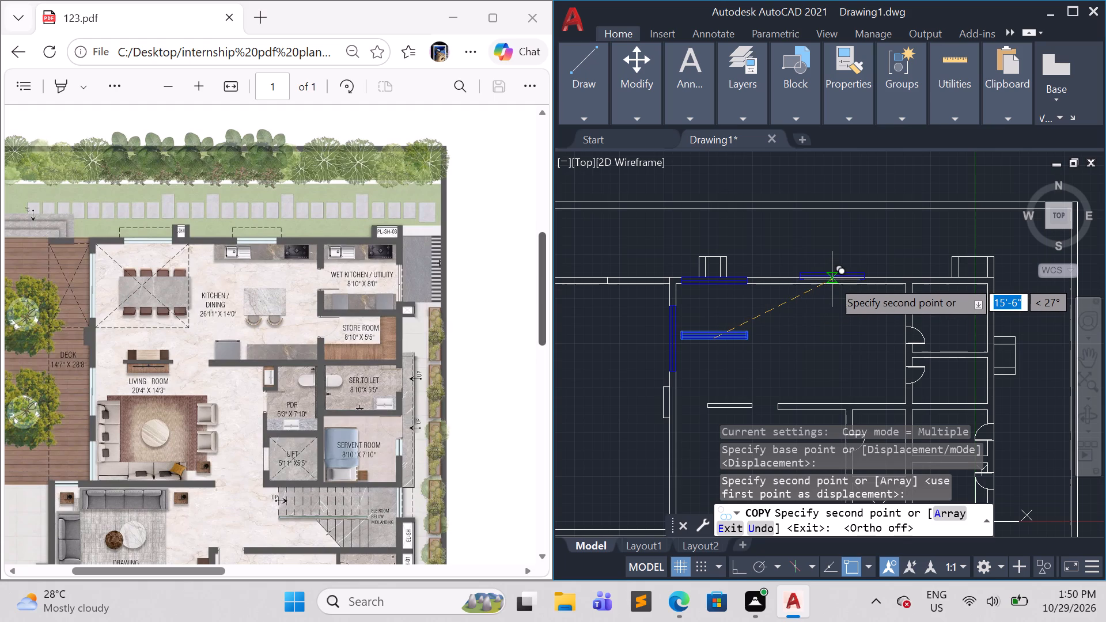
pyautogui.scroll(3, 836, 284)
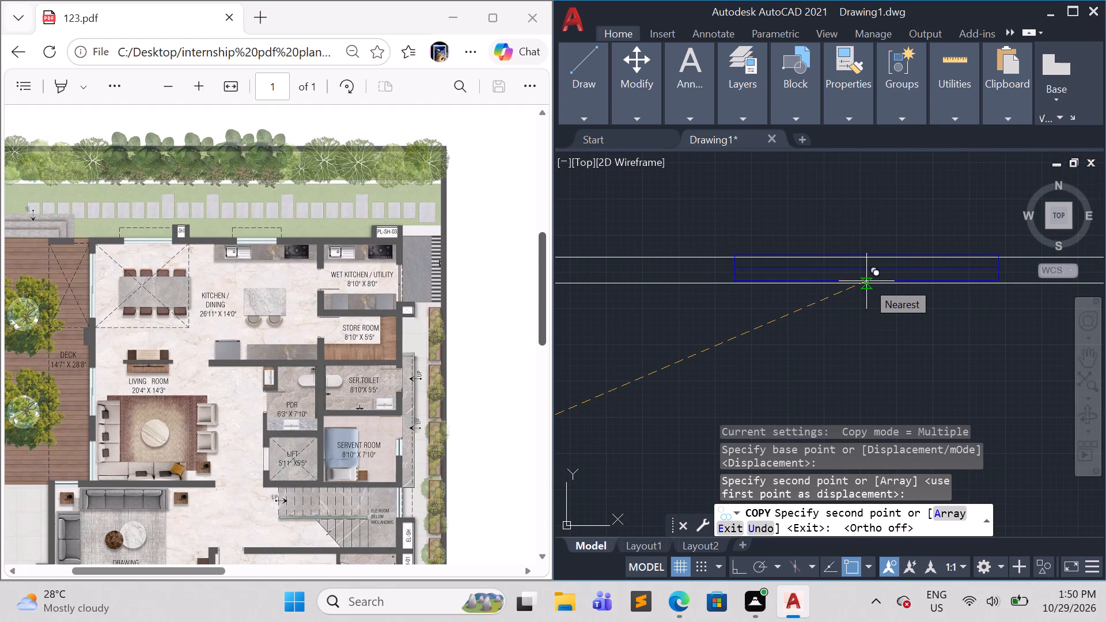
pyautogui.click(866, 281)
pyautogui.scroll(-5, 868, 314)
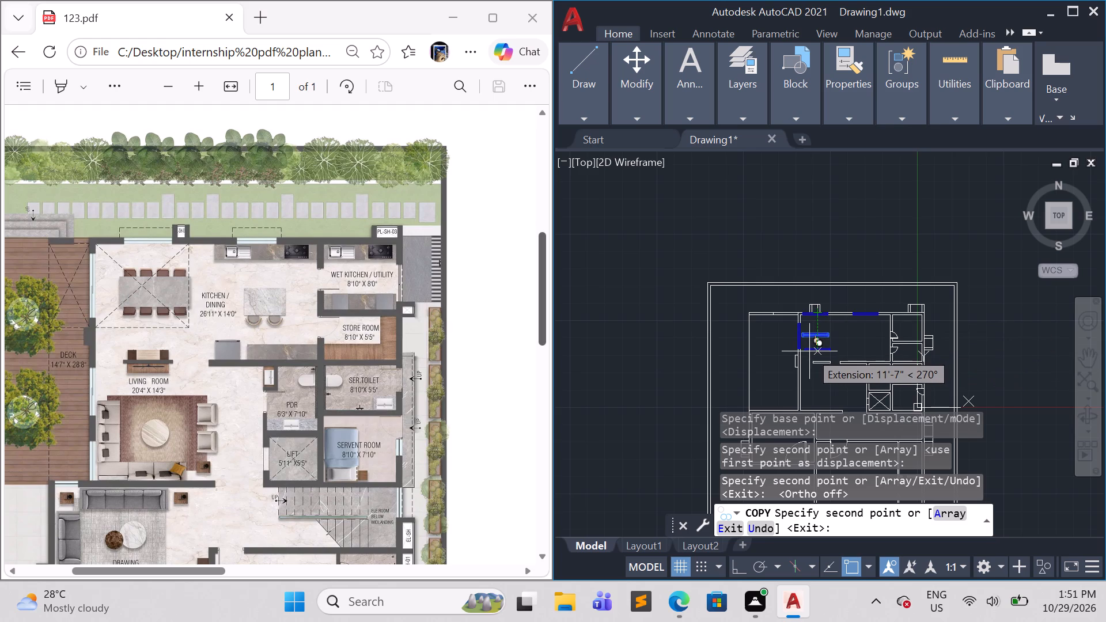
pyautogui.scroll(1, 807, 352)
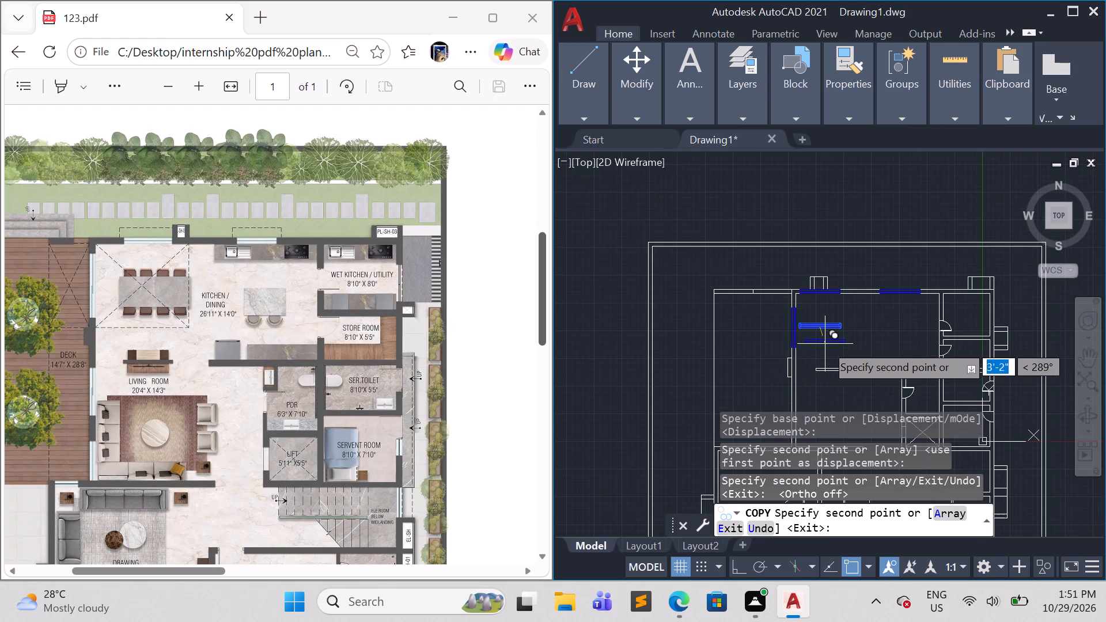
pyautogui.press('Escape')
# Move the north wall projection east from its lower west corner to the outer east corner of the first north-wall window.
pyautogui.scroll(3, 835, 281)
pyautogui.click(825, 284)
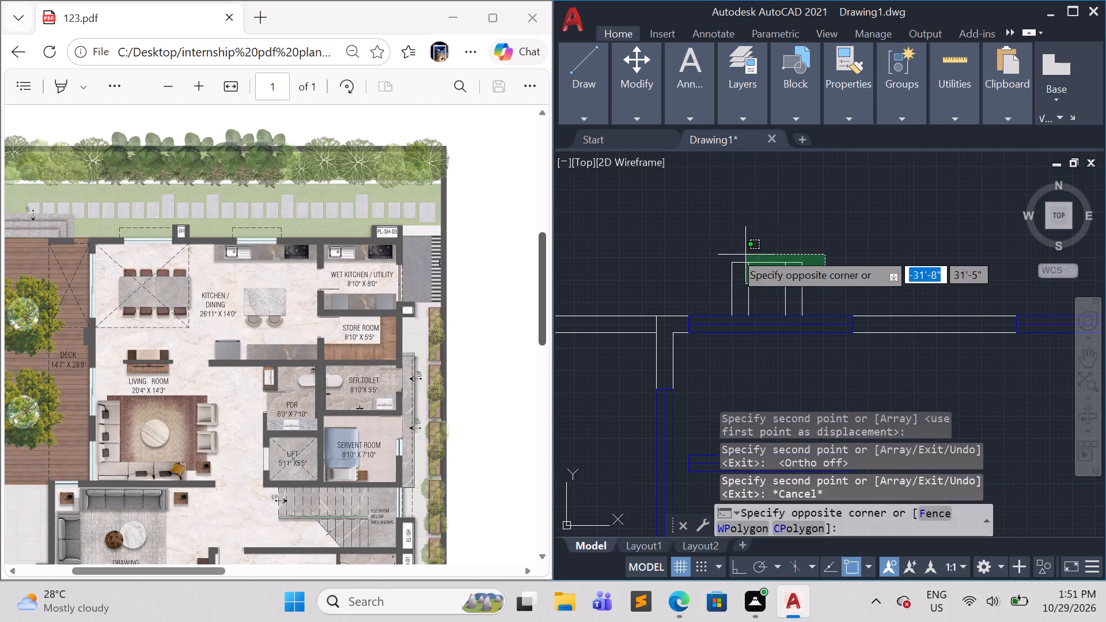
pyautogui.click(711, 245)
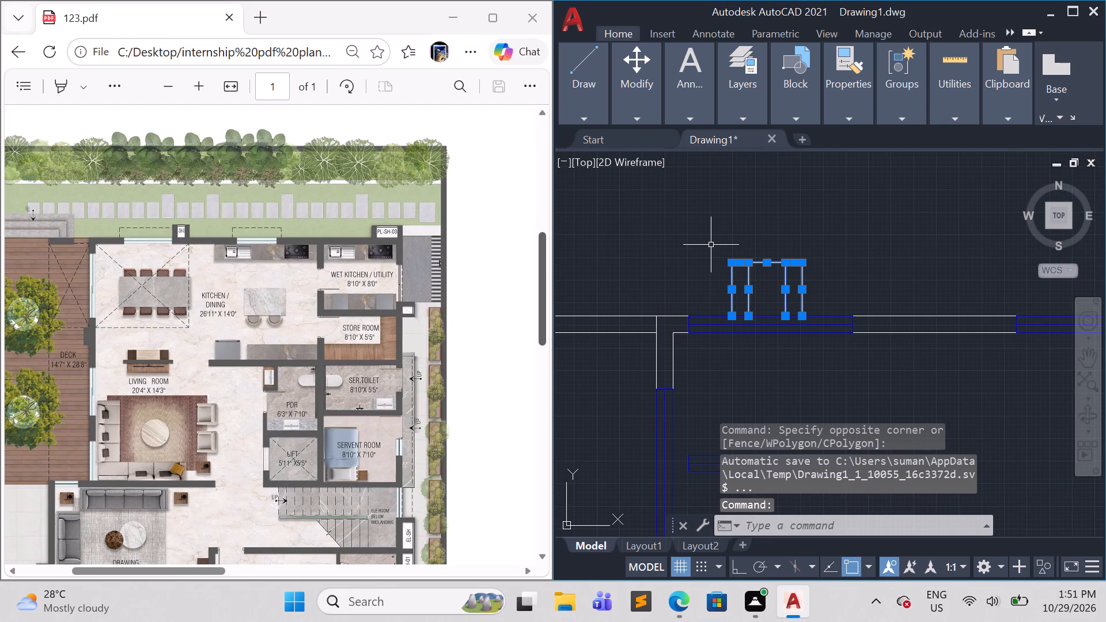
pyautogui.press('m')
pyautogui.press('Return')
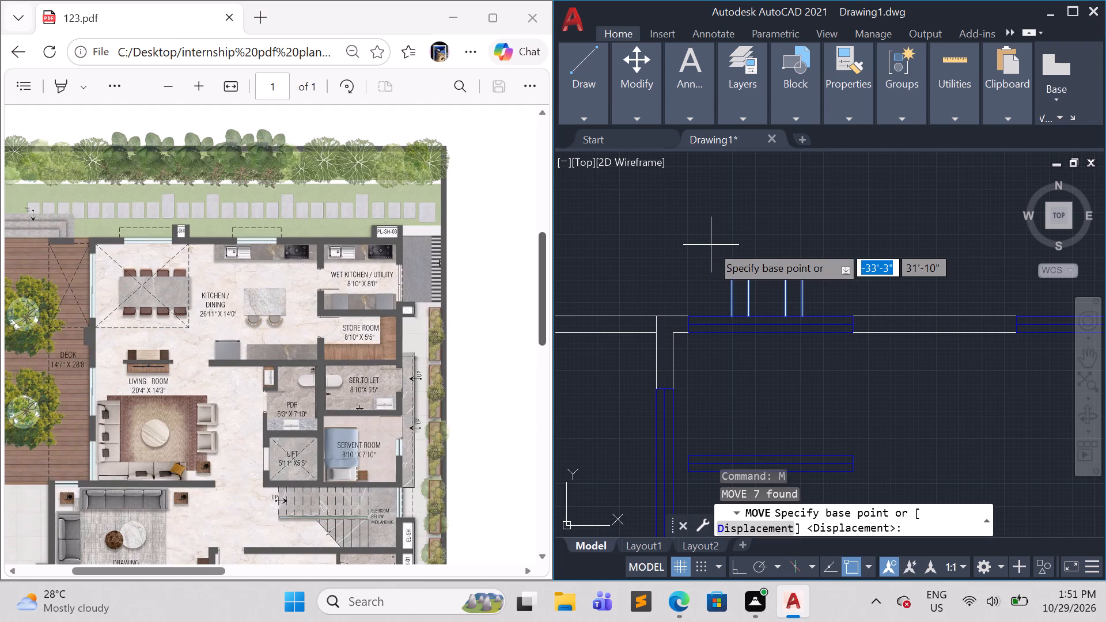
pyautogui.click(724, 316)
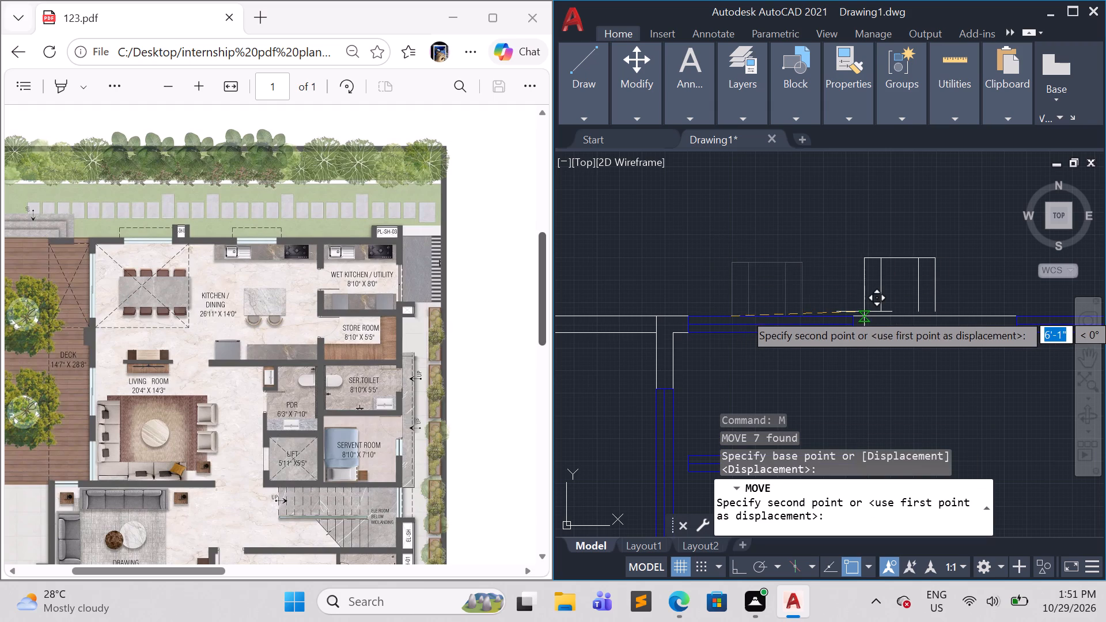
pyautogui.click(852, 315)
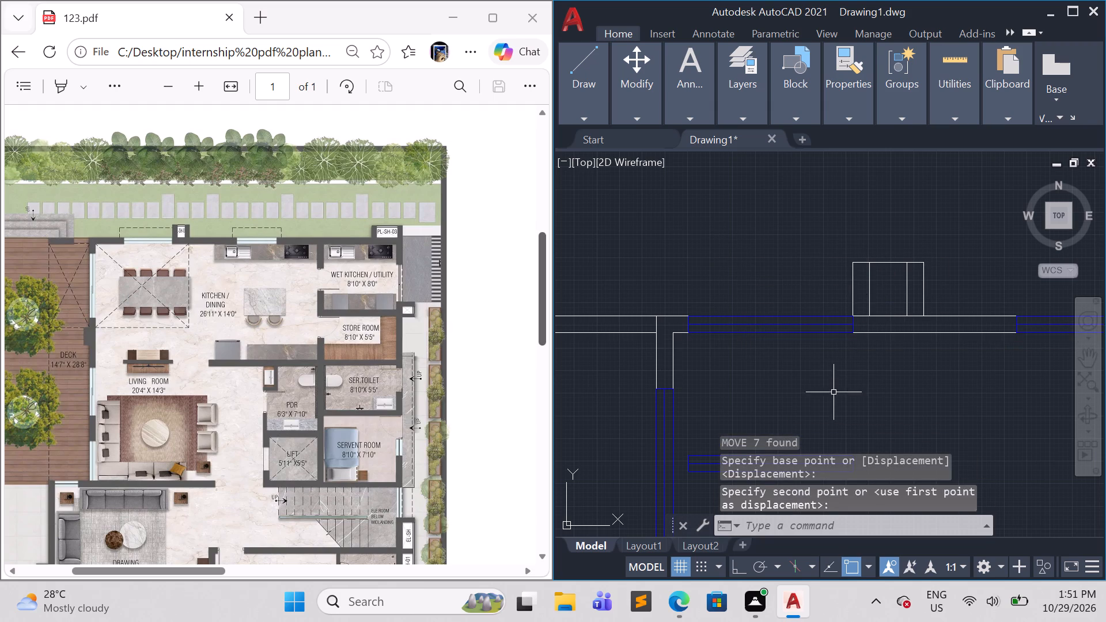
pyautogui.press('Escape')
# Draw a window outline about 4'-6" long and 9" wide in the wet kitchen/utility east wall, just north of the outer projection.
pyautogui.scroll(-3, 869, 399)
pyautogui.moveTo(924, 413); pyautogui.dragTo(869, 390, button='middle')
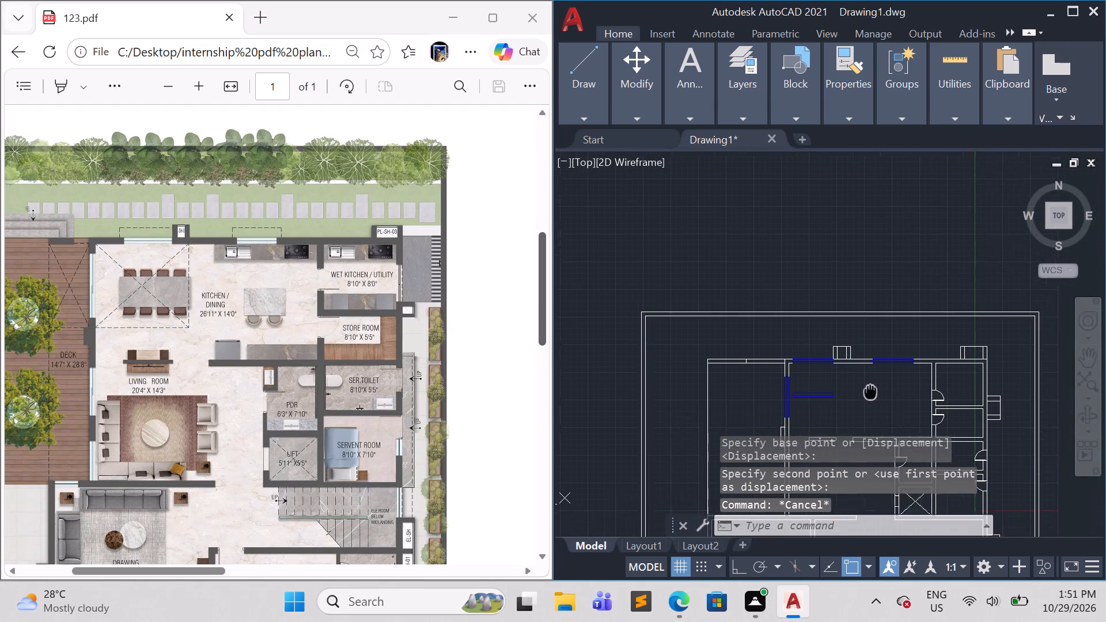
pyautogui.moveTo(869, 390); pyautogui.dragTo(817, 346, button='middle')
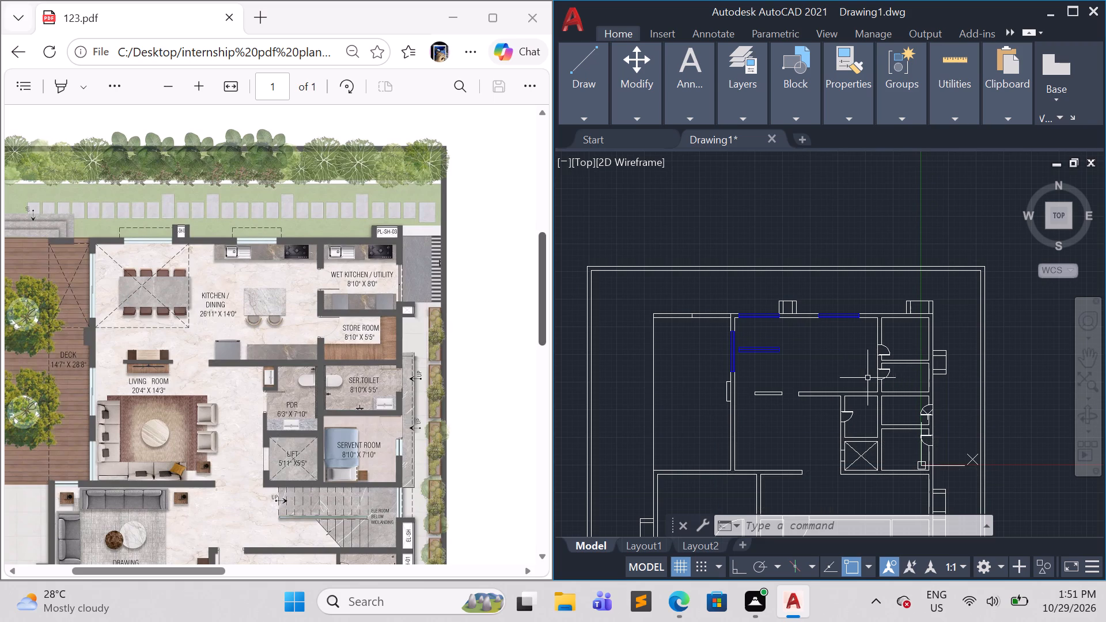
pyautogui.scroll(1, 902, 363)
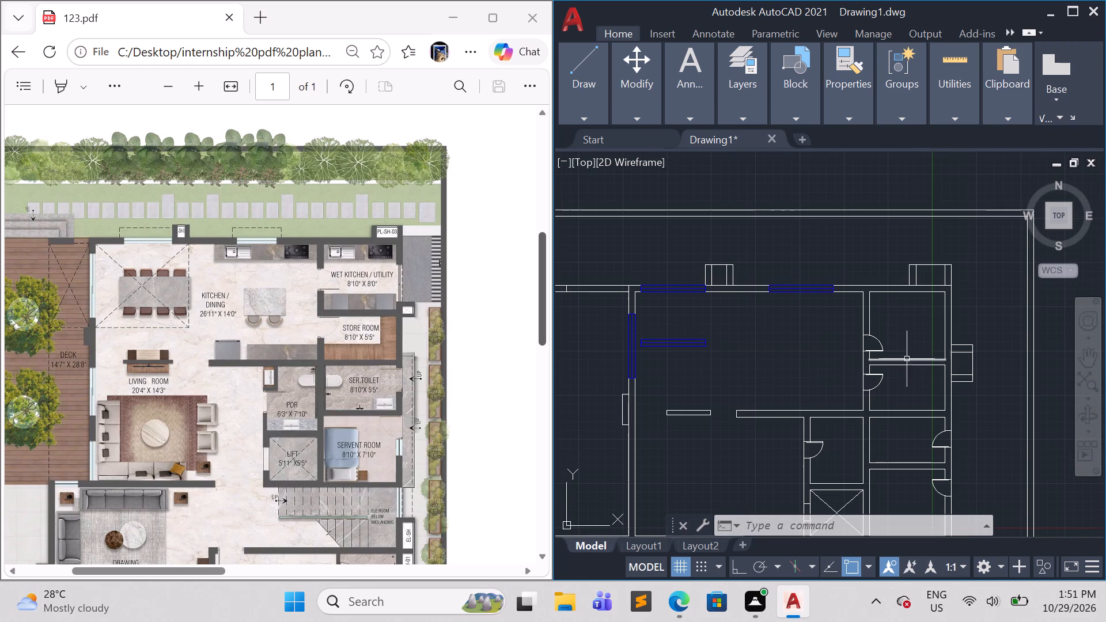
pyautogui.scroll(1, 987, 325)
pyautogui.moveTo(976, 333); pyautogui.dragTo(896, 347, button='middle')
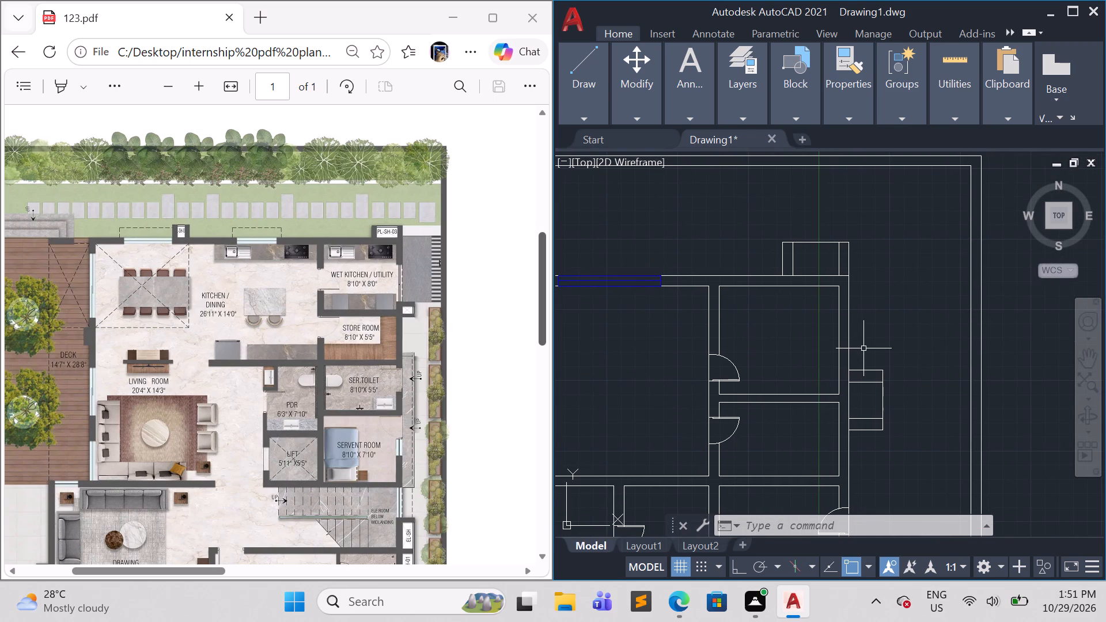
pyautogui.press('l')
pyautogui.press('Return')
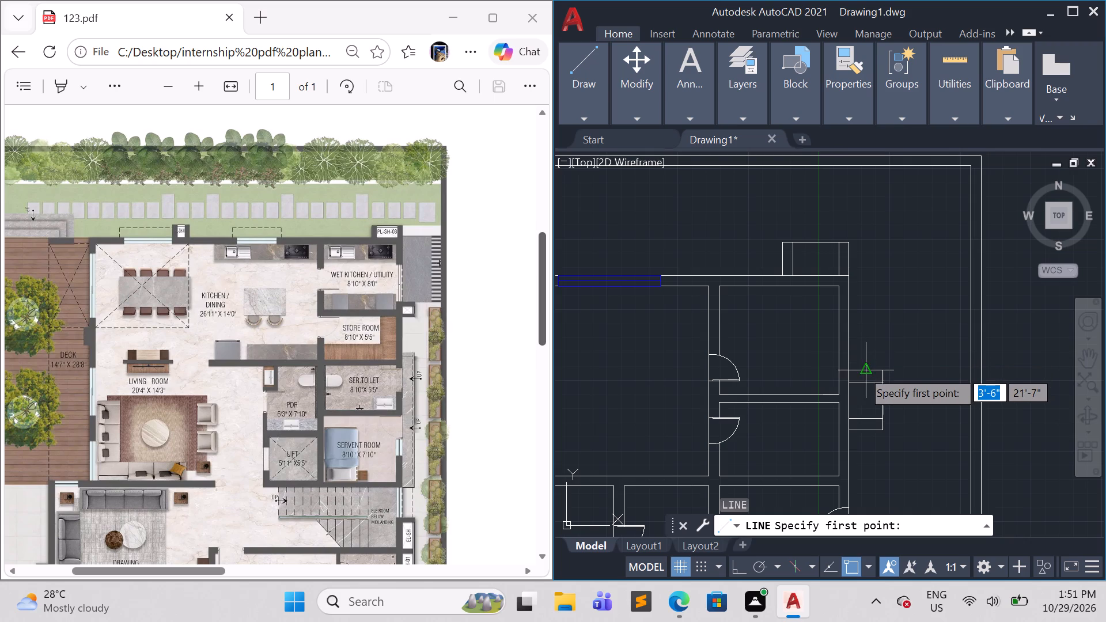
pyautogui.click(849, 373)
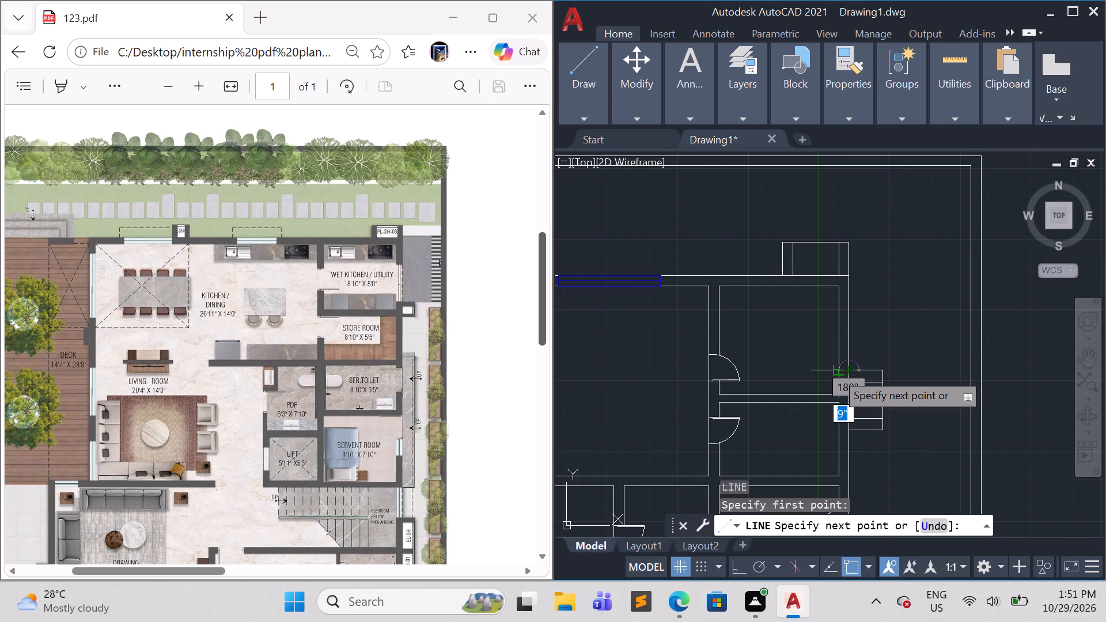
pyautogui.click(835, 372)
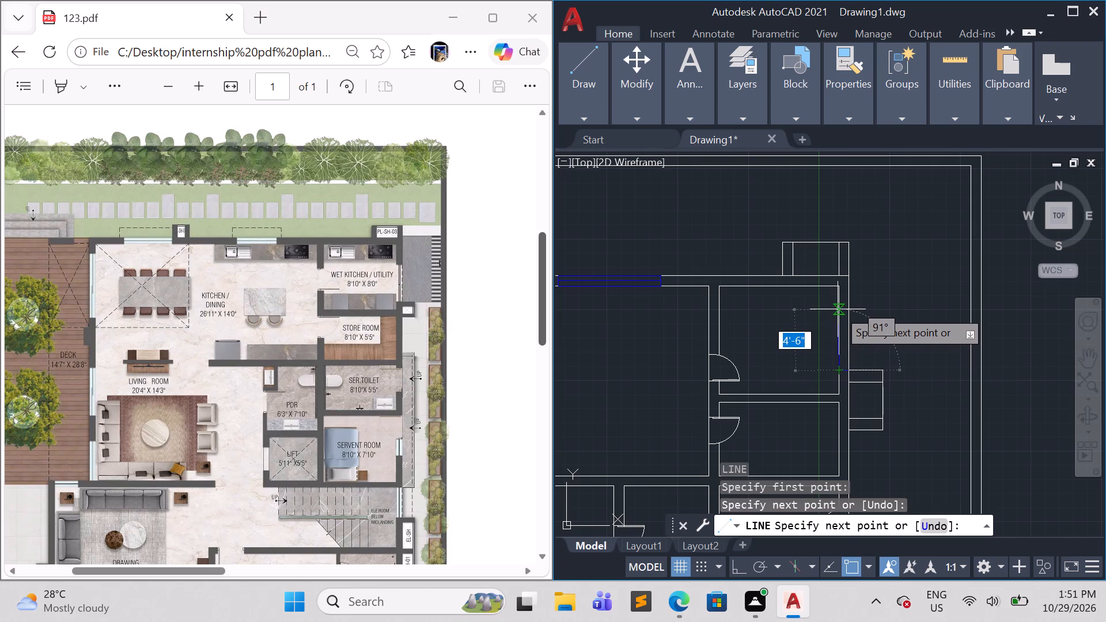
pyautogui.click(838, 309)
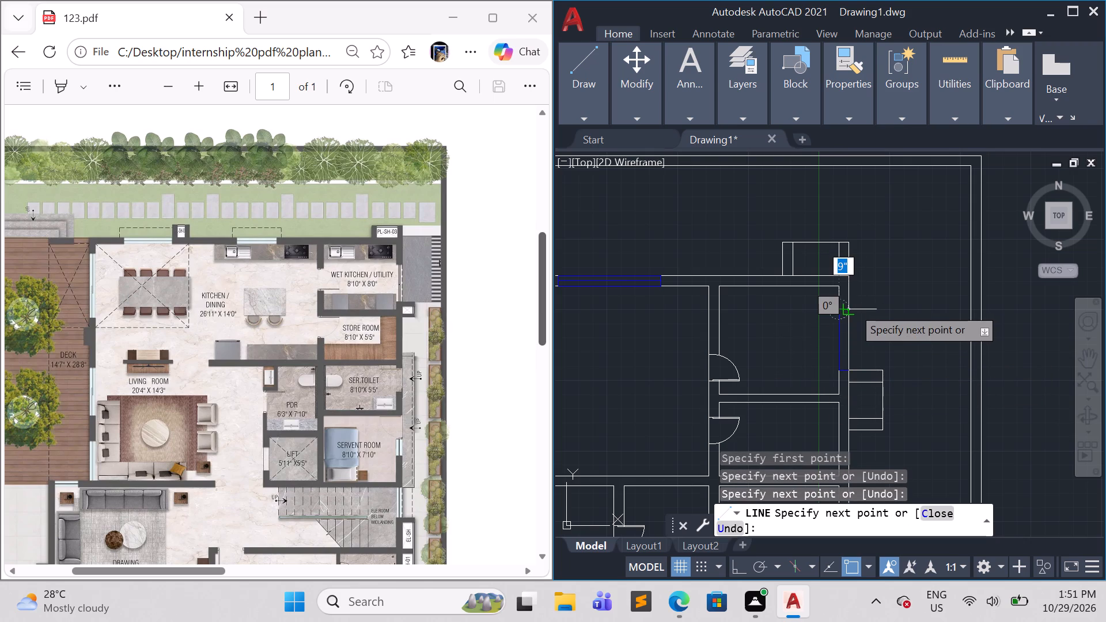
pyautogui.click(852, 306)
pyautogui.click(850, 366)
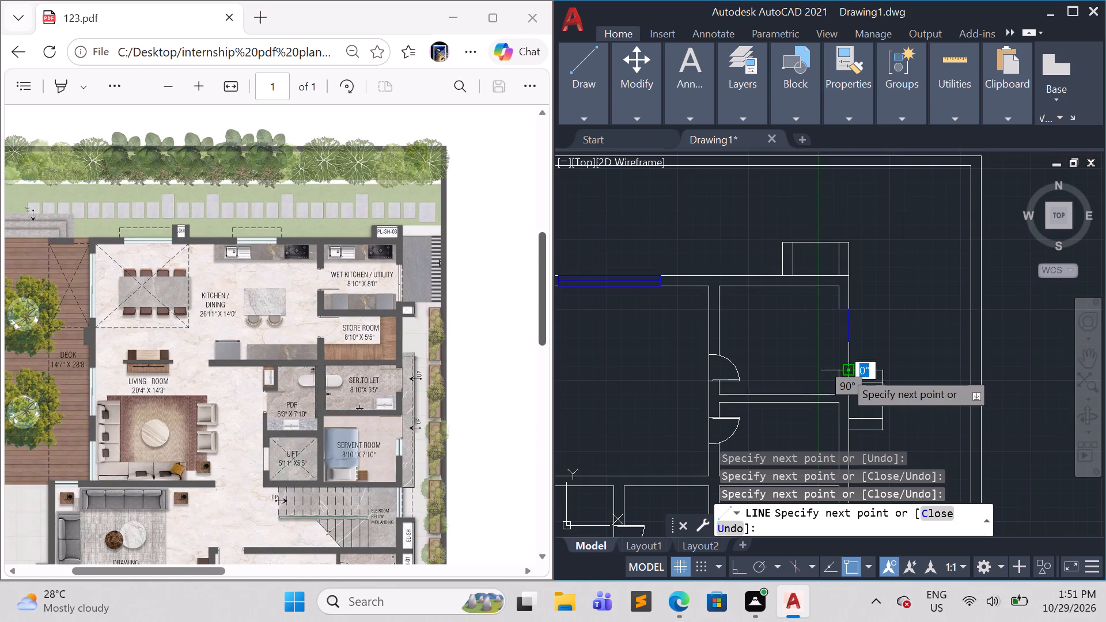
# Add a centre line along the new utility window, between the midpoints of its two short ends.
pyautogui.scroll(4, 839, 371)
pyautogui.click(876, 371)
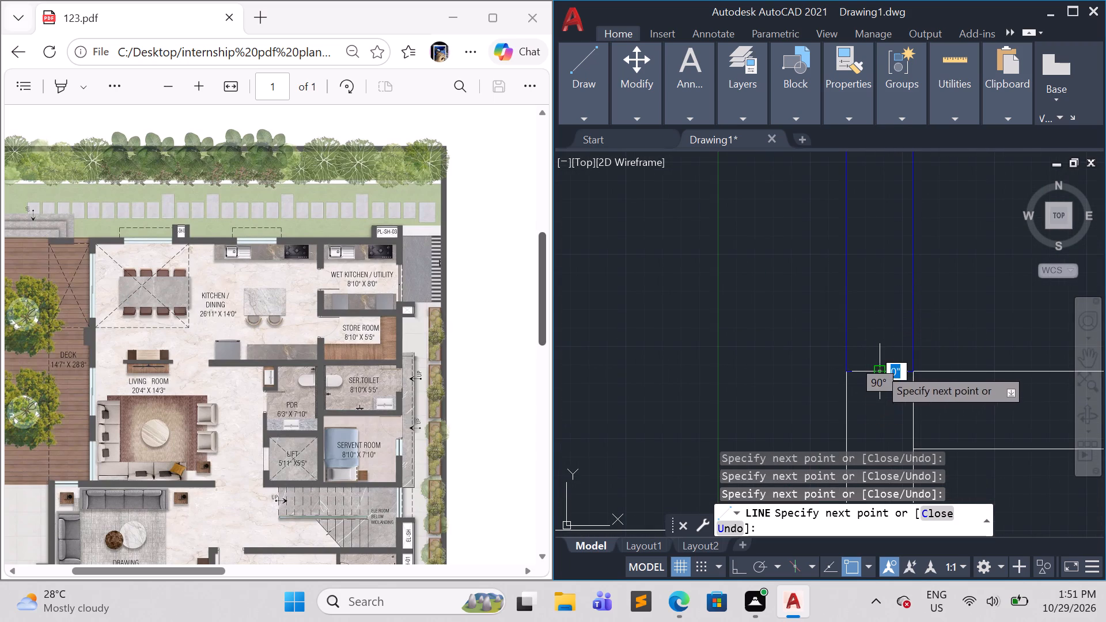
pyautogui.scroll(-6, 876, 263)
pyautogui.scroll(5, 876, 261)
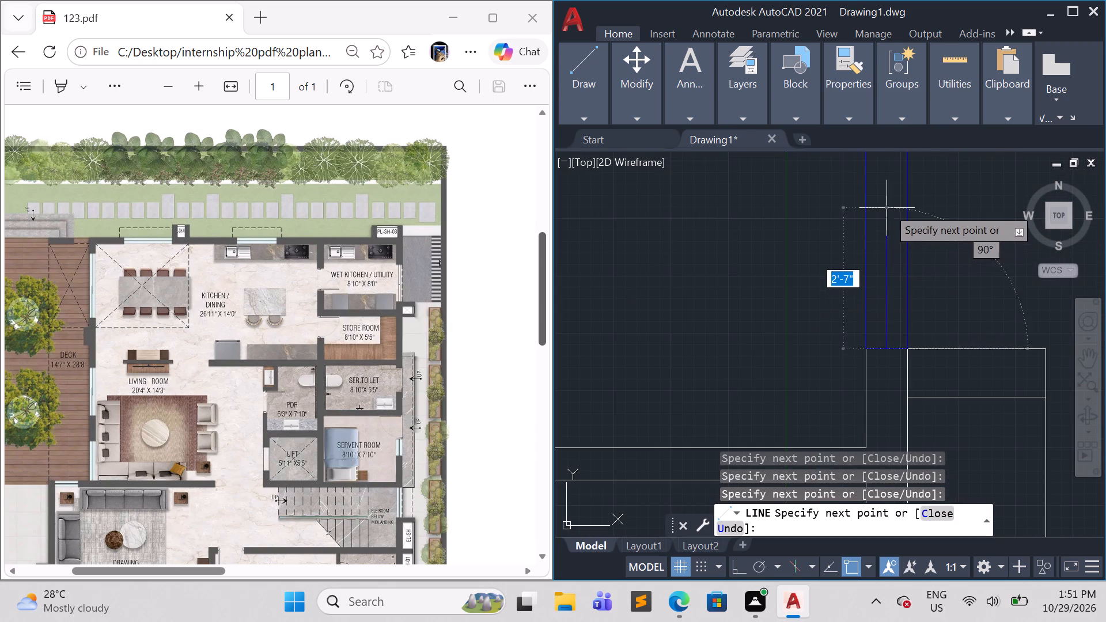
pyautogui.scroll(-4, 882, 208)
pyautogui.scroll(4, 879, 197)
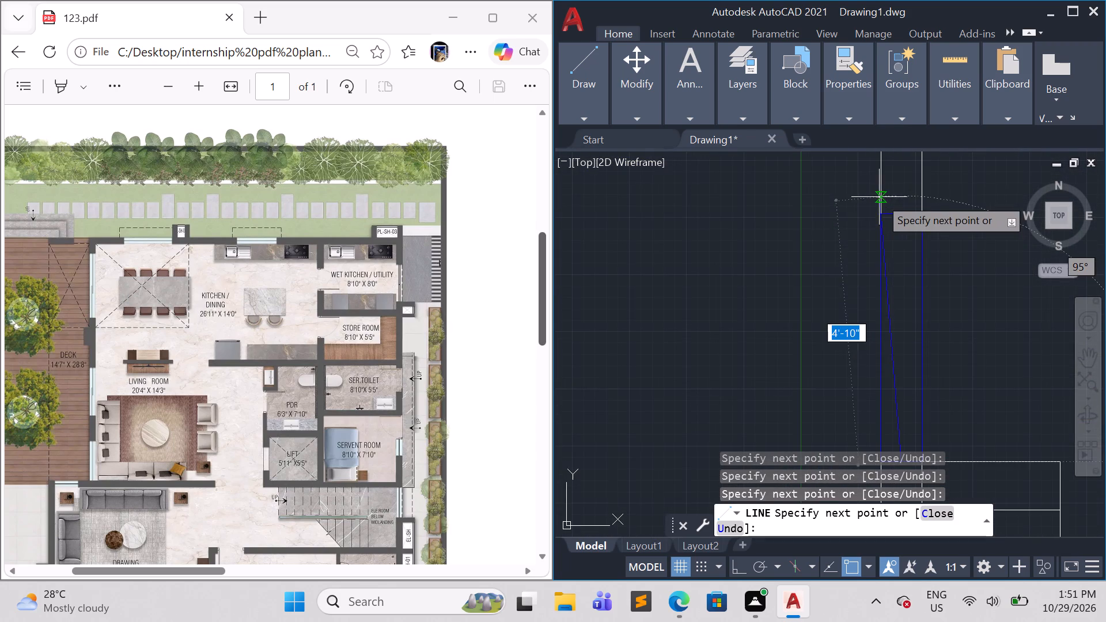
pyautogui.click(902, 218)
pyautogui.press('Escape')
pyautogui.press('Escape')
# Draw a 9" wide window with a centre line in the servant room's east wall, just south of its door swing.
pyautogui.scroll(-4, 926, 309)
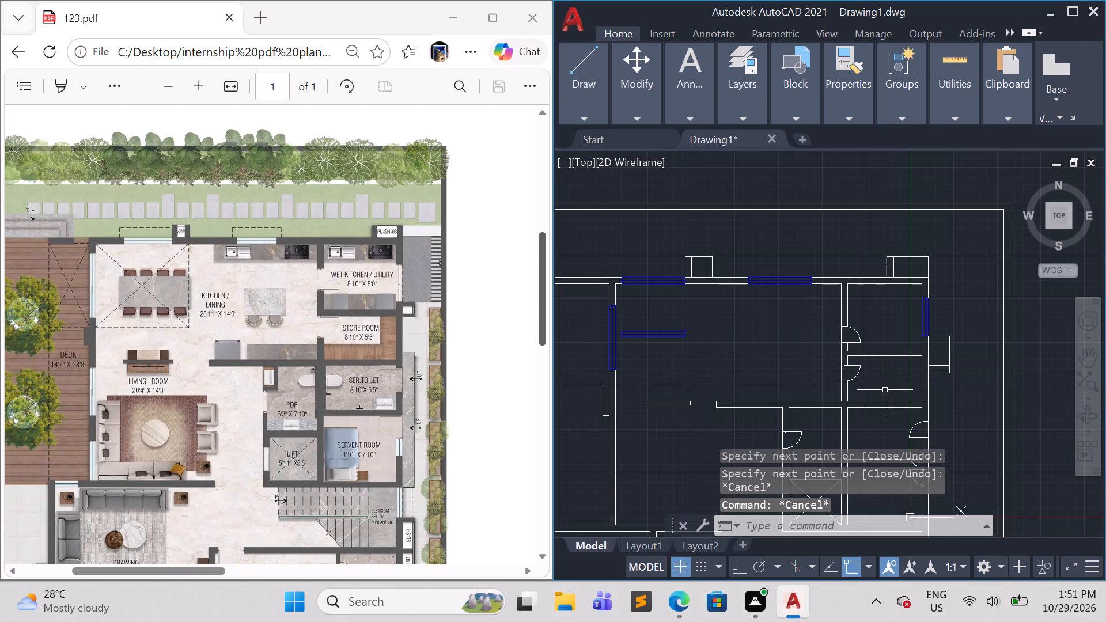
pyautogui.moveTo(883, 390); pyautogui.dragTo(889, 251, button='middle')
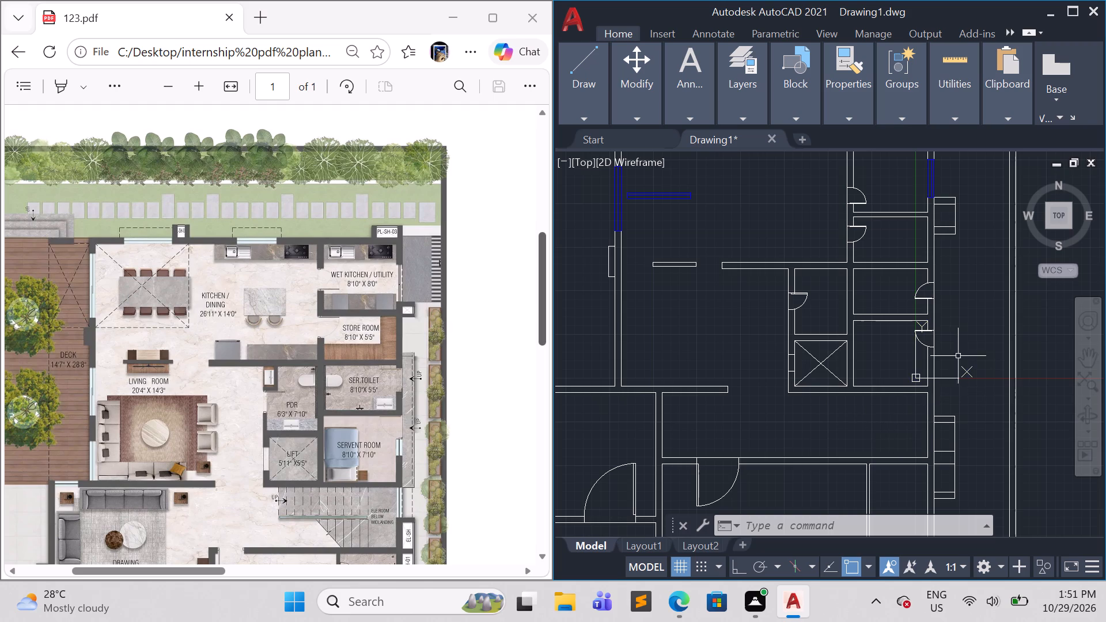
pyautogui.scroll(2, 941, 352)
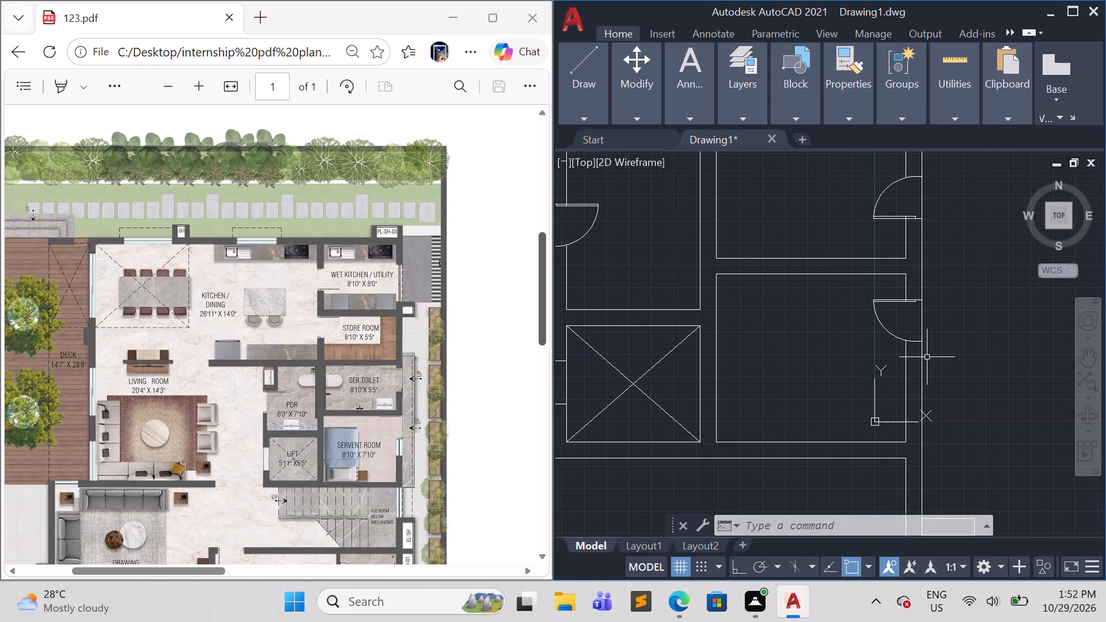
pyautogui.press('l')
pyautogui.press('Return')
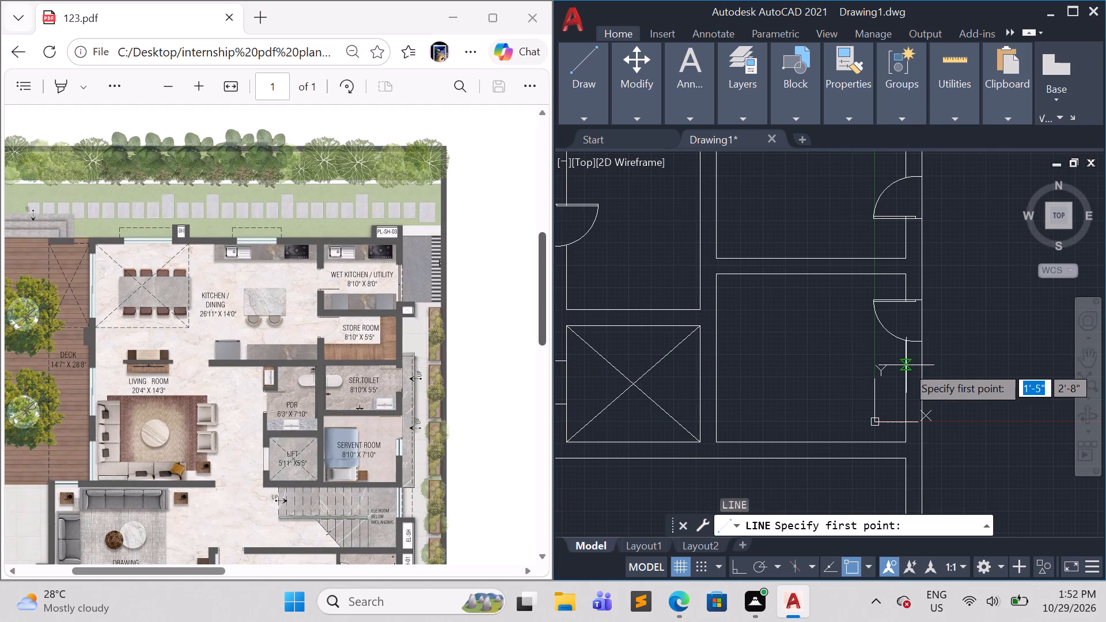
pyautogui.scroll(2, 906, 365)
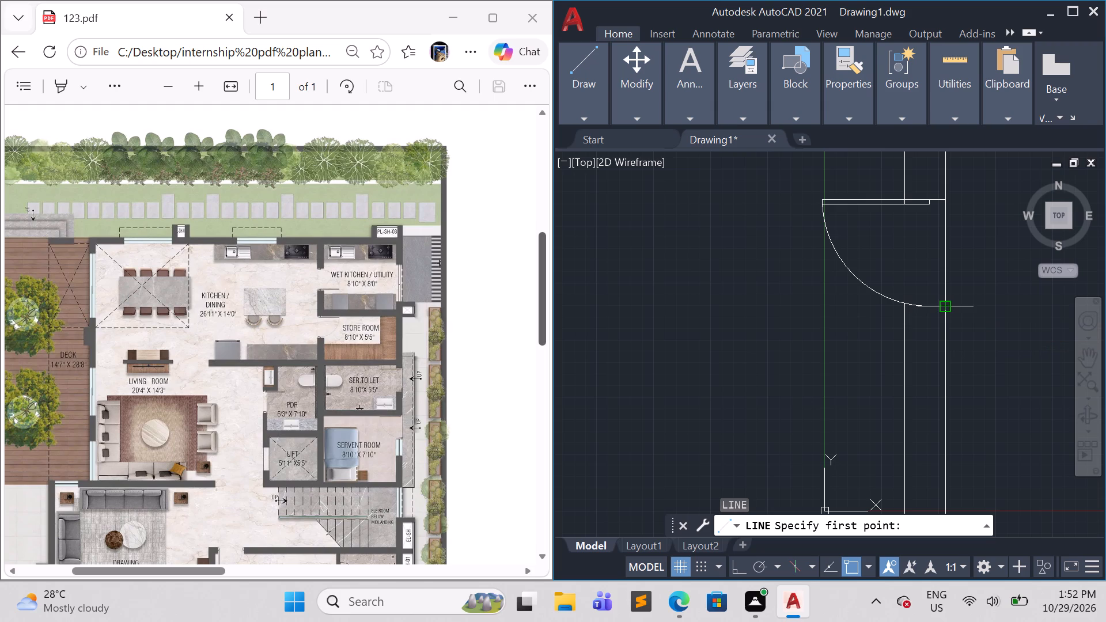
pyautogui.click(946, 316)
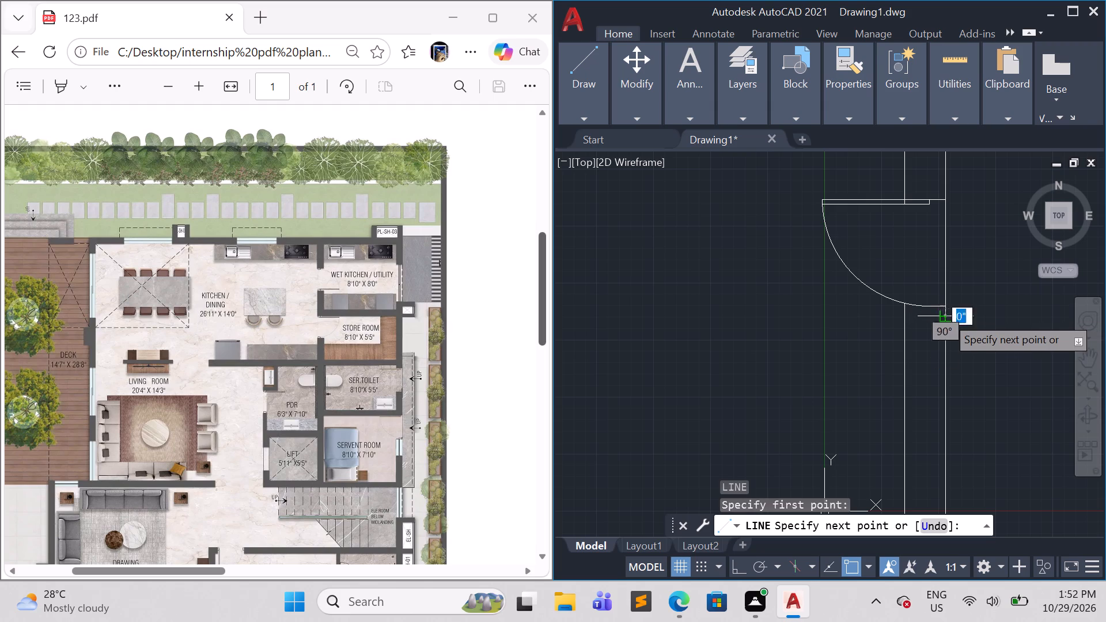
pyautogui.click(907, 318)
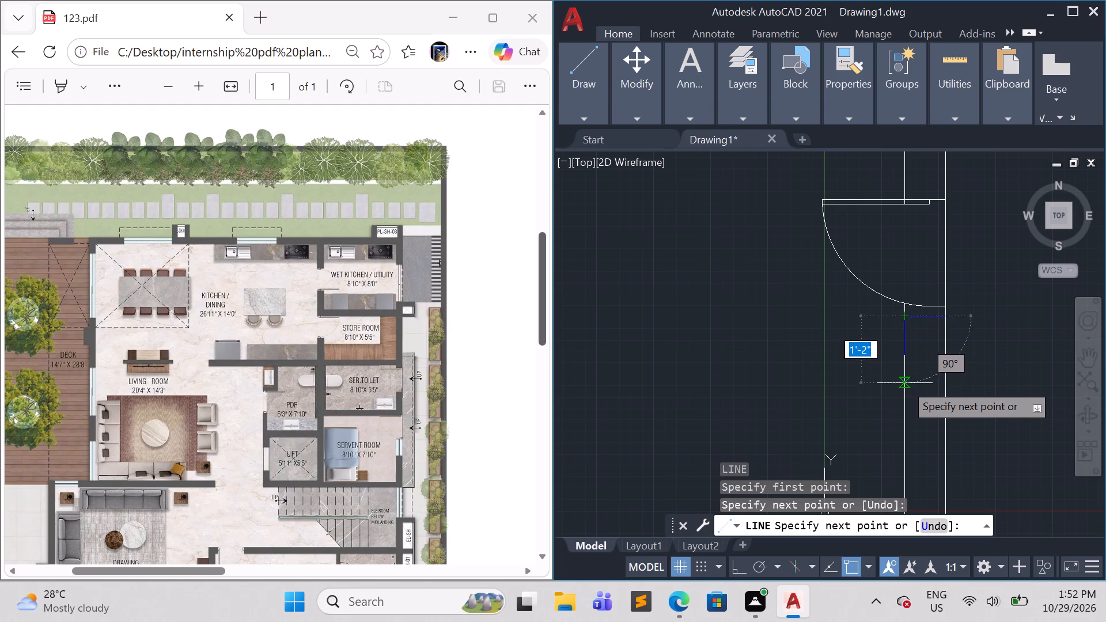
pyautogui.click(903, 430)
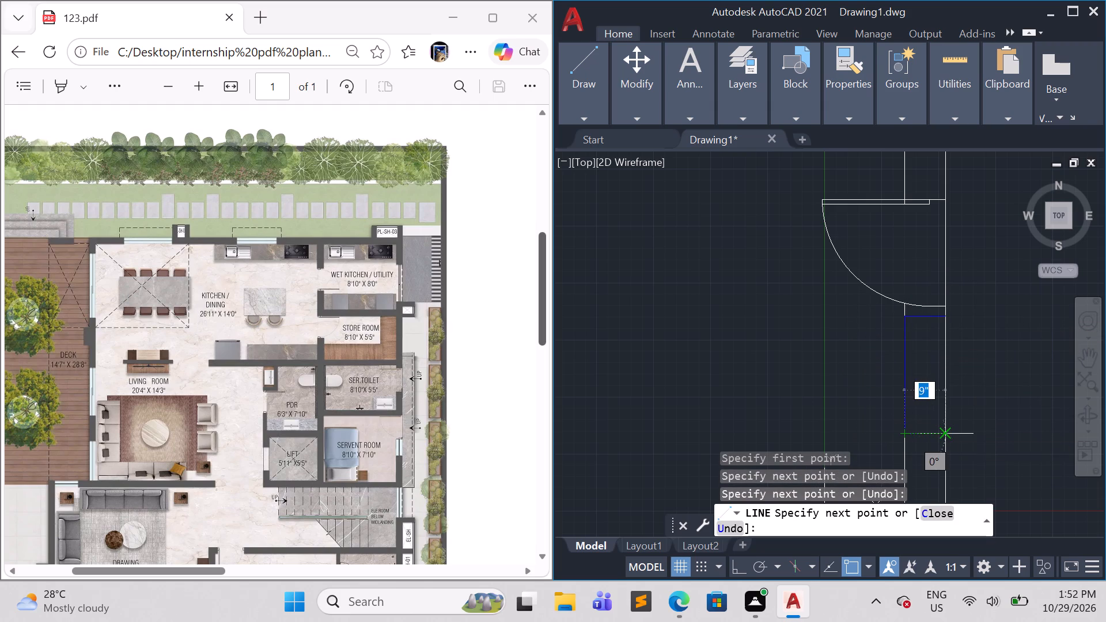
pyautogui.click(949, 428)
pyautogui.click(946, 320)
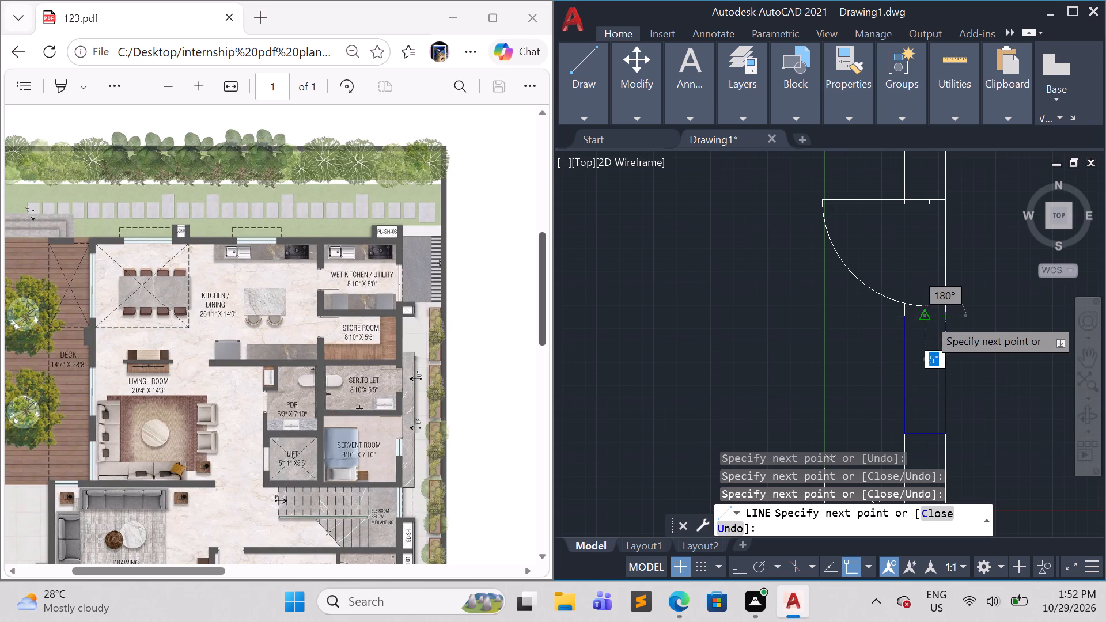
pyautogui.click(928, 318)
pyautogui.click(927, 433)
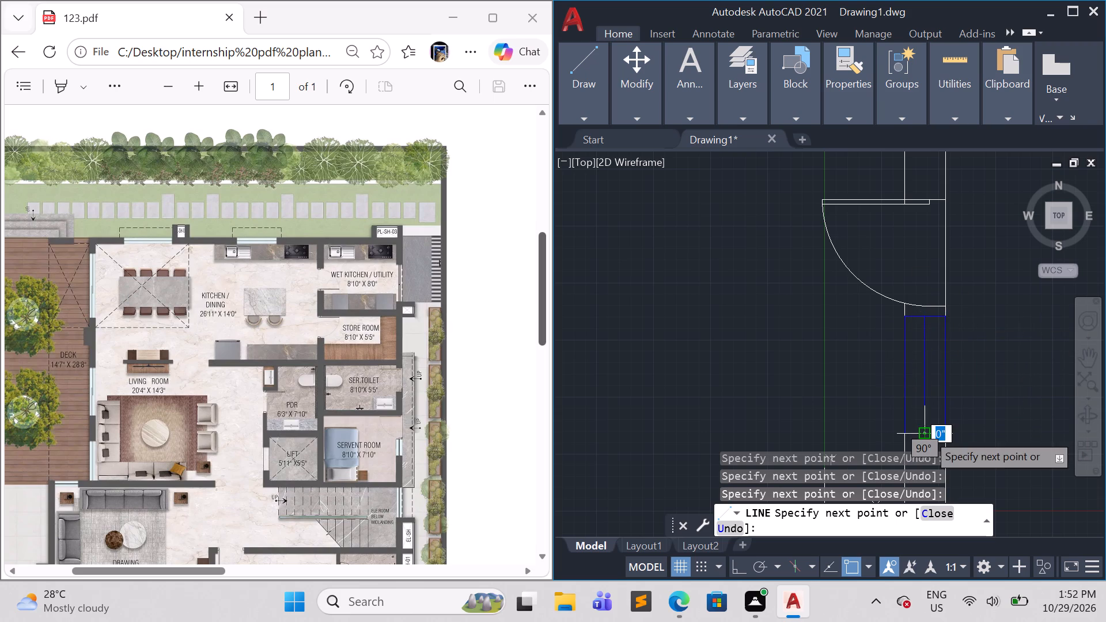
pyautogui.press('Escape')
# Draw a window about 2'-1" long with a centre line in the staircase's east wall, ending at the outer projection's north edge.
pyautogui.scroll(-4, 949, 437)
pyautogui.moveTo(967, 434); pyautogui.dragTo(952, 319, button='middle')
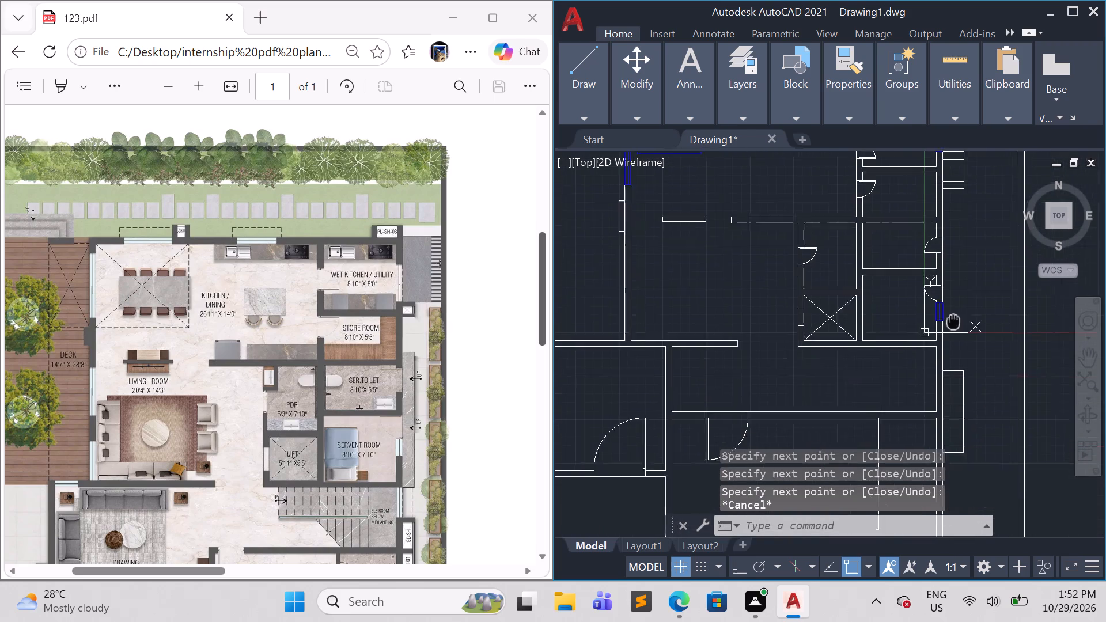
pyautogui.moveTo(952, 319); pyautogui.dragTo(938, 299, button='middle')
pyautogui.scroll(1, 945, 308)
pyautogui.scroll(-2, 439, 445)
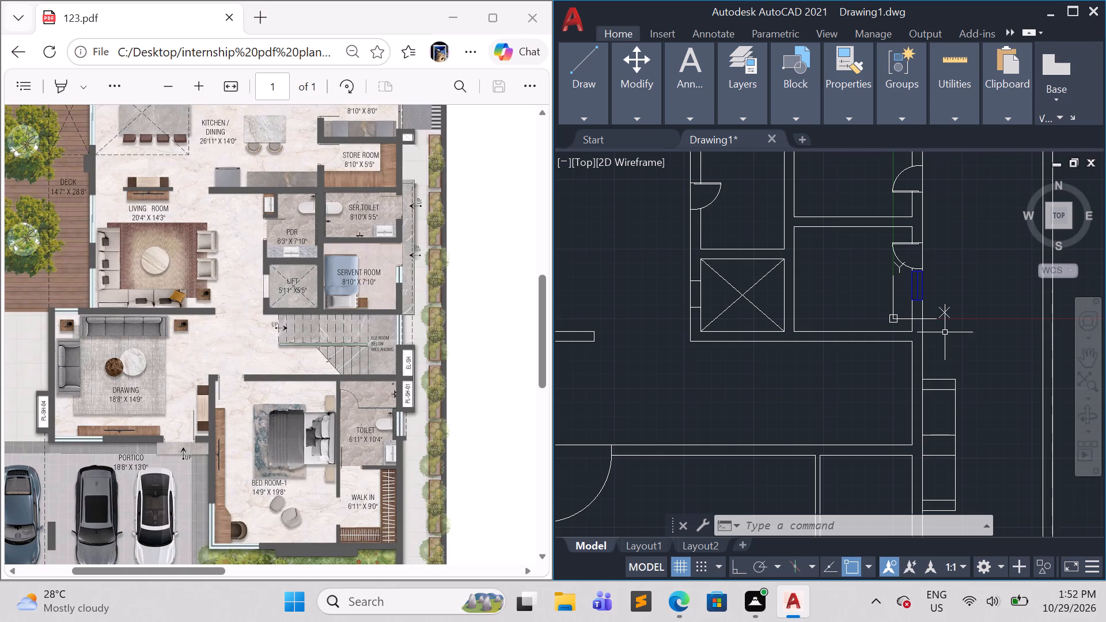
pyautogui.press('l')
pyautogui.press('Return')
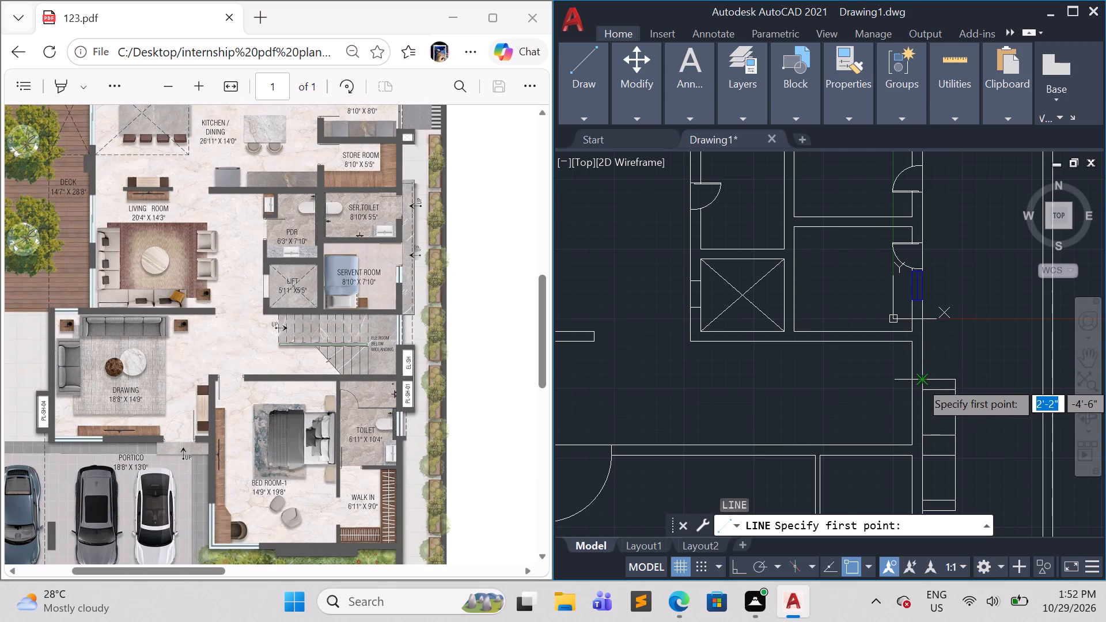
pyautogui.click(921, 381)
pyautogui.click(914, 381)
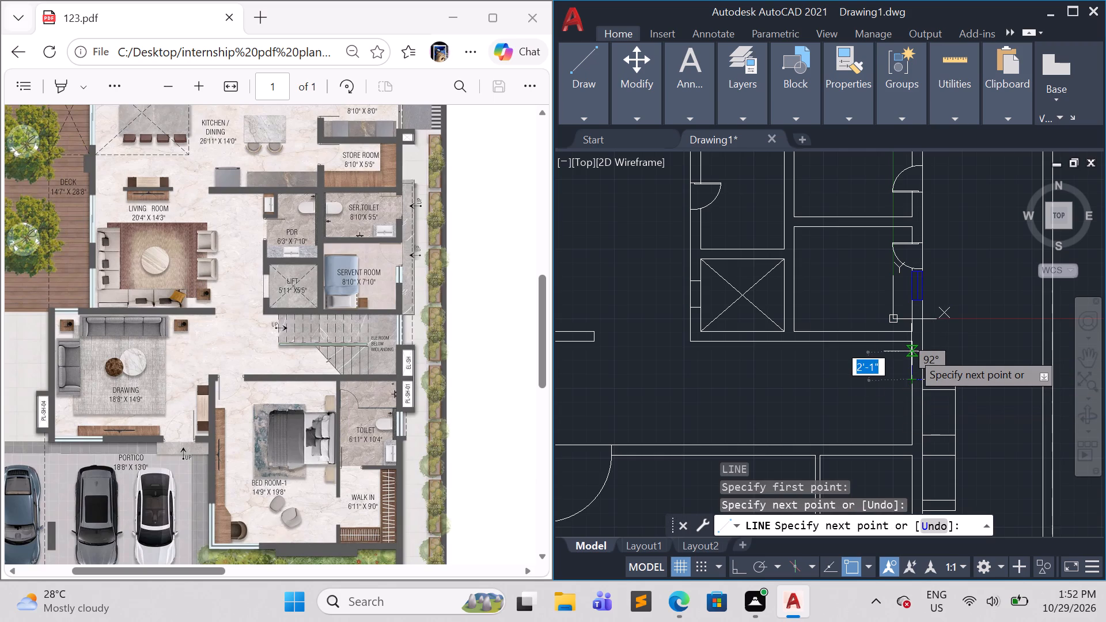
pyautogui.click(911, 351)
pyautogui.click(919, 348)
pyautogui.click(920, 380)
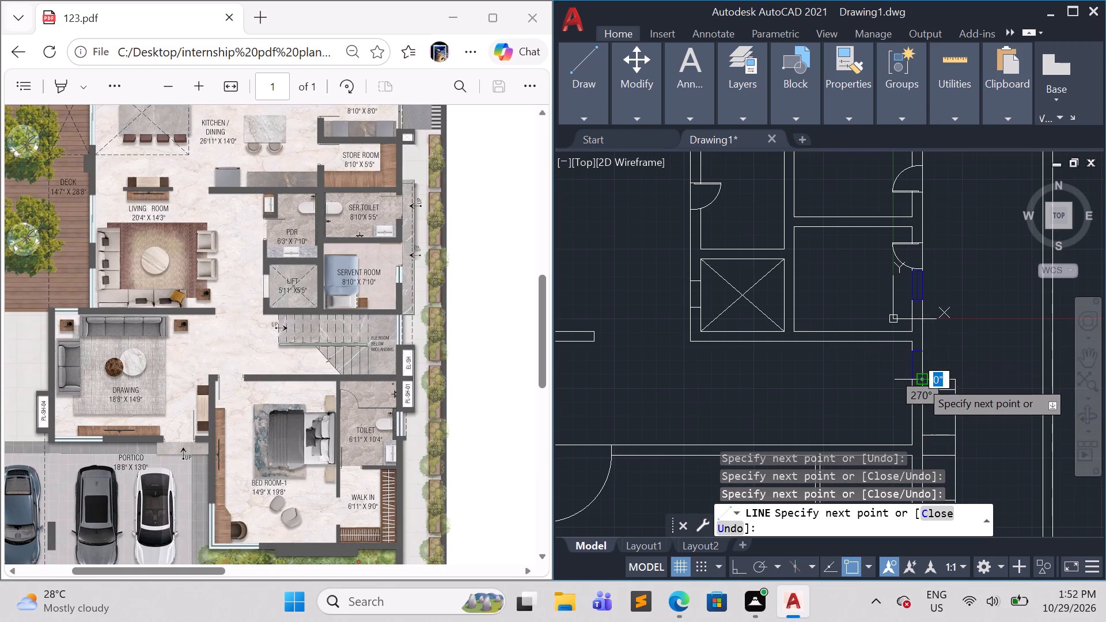
pyautogui.click(912, 381)
pyautogui.click(916, 356)
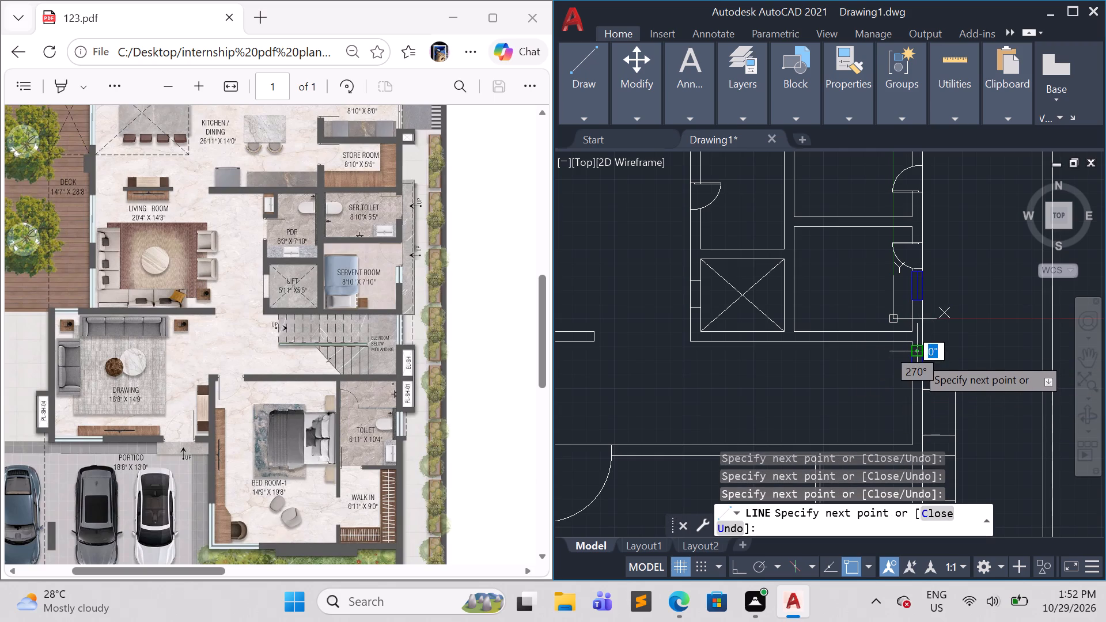
pyautogui.press('Escape')
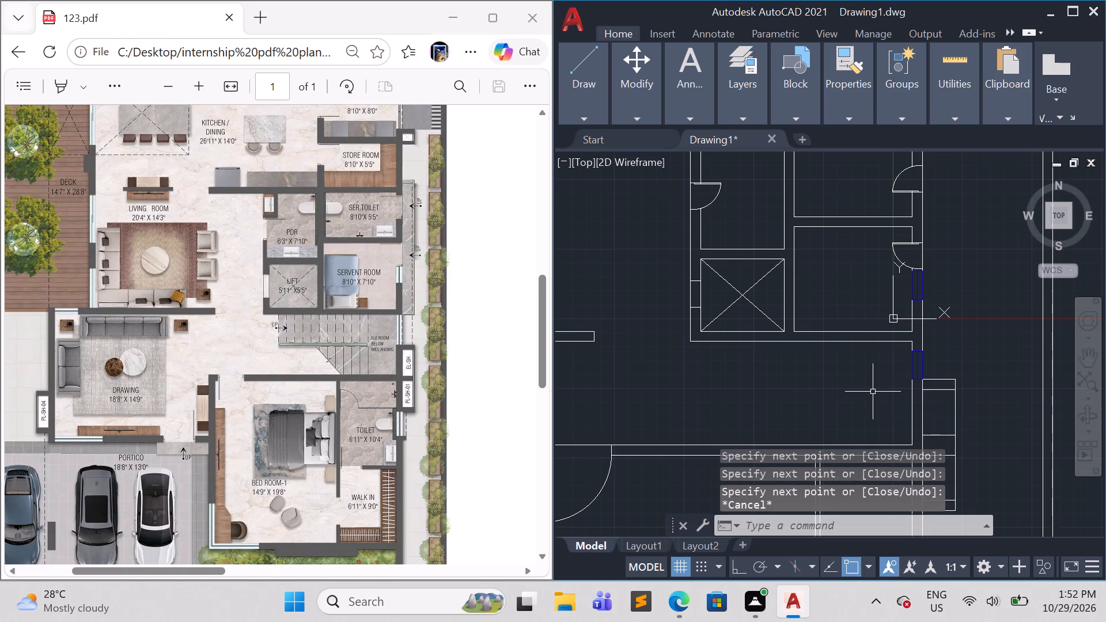
# With Ortho on, outline a window about 5' long and 9" wide in the toilet's east wall, starting at the outer projection's south edge.
pyautogui.scroll(1, 866, 395)
pyautogui.scroll(-2, 862, 389)
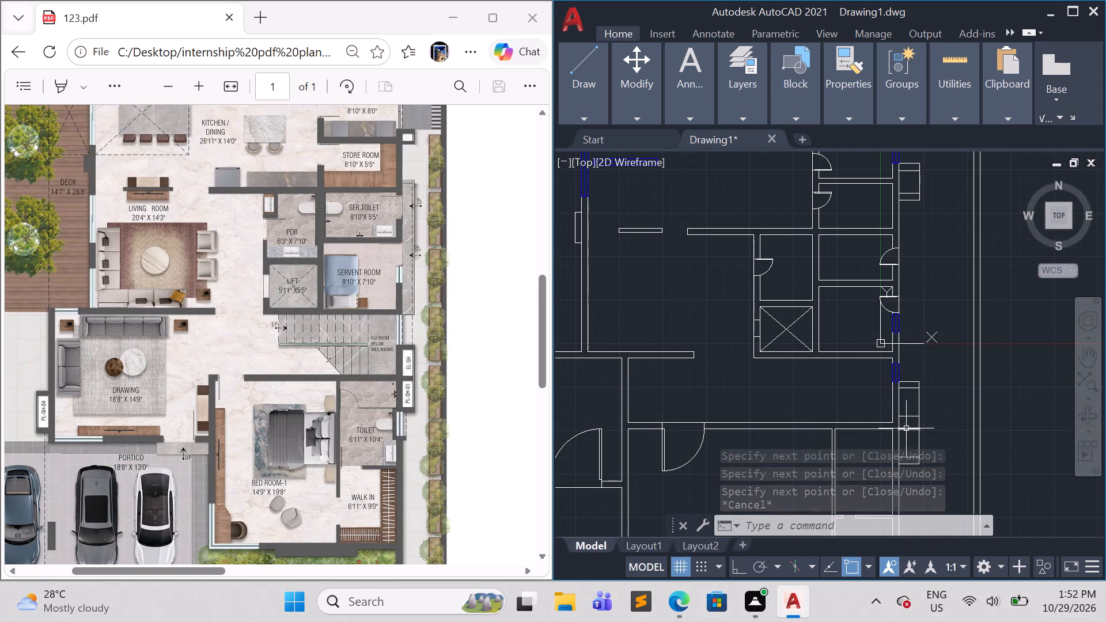
pyautogui.moveTo(943, 428); pyautogui.dragTo(940, 304, button='middle')
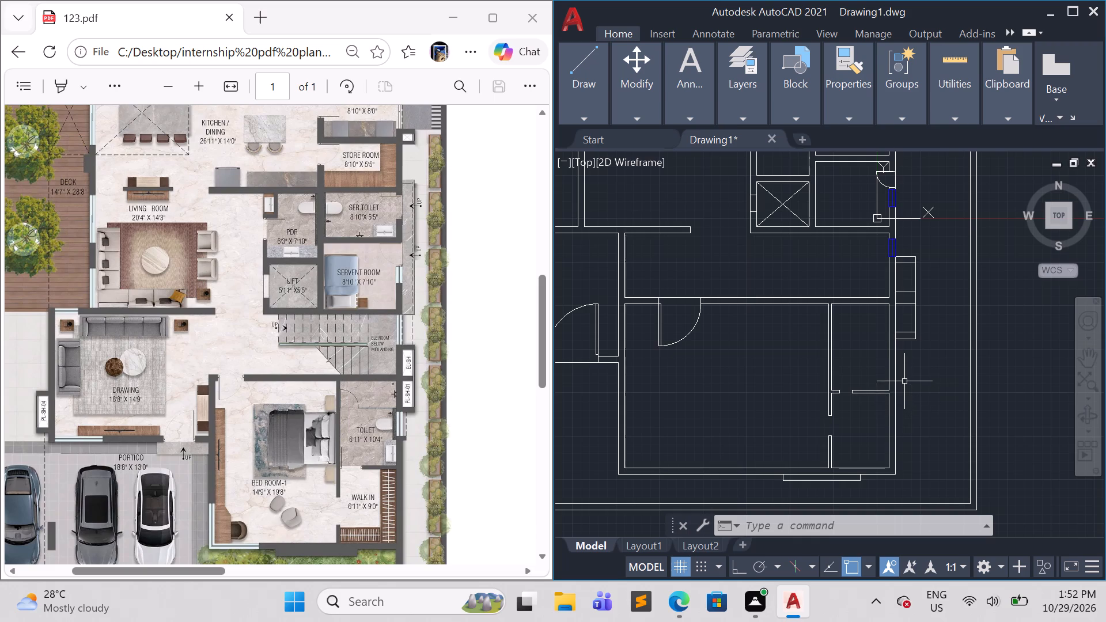
pyautogui.scroll(1, 904, 381)
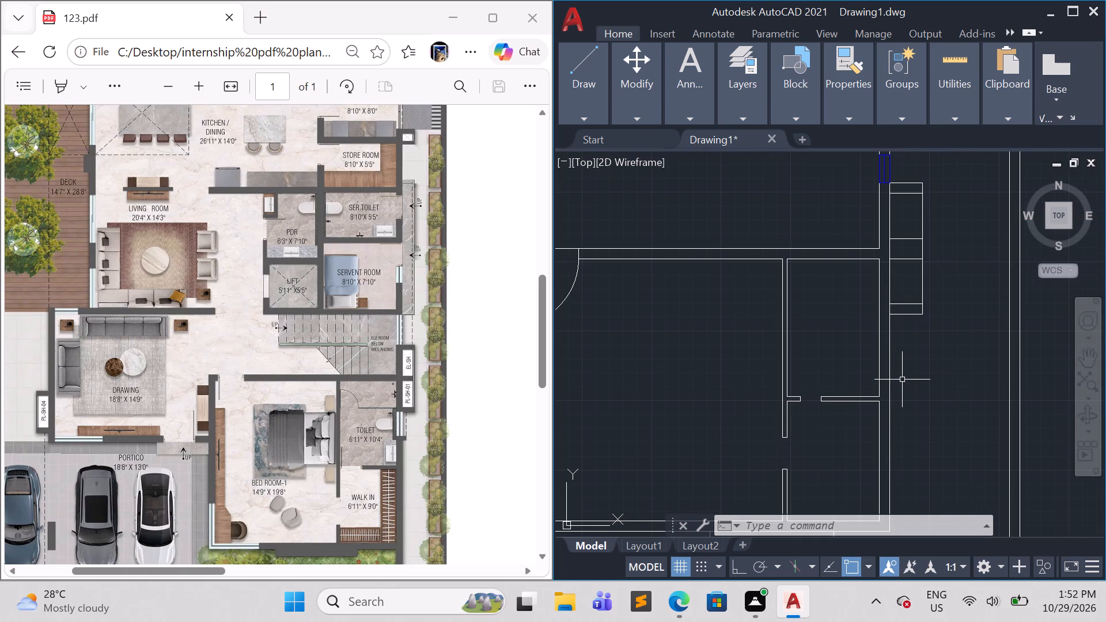
pyautogui.press('l')
pyautogui.press('Return')
pyautogui.click(887, 315)
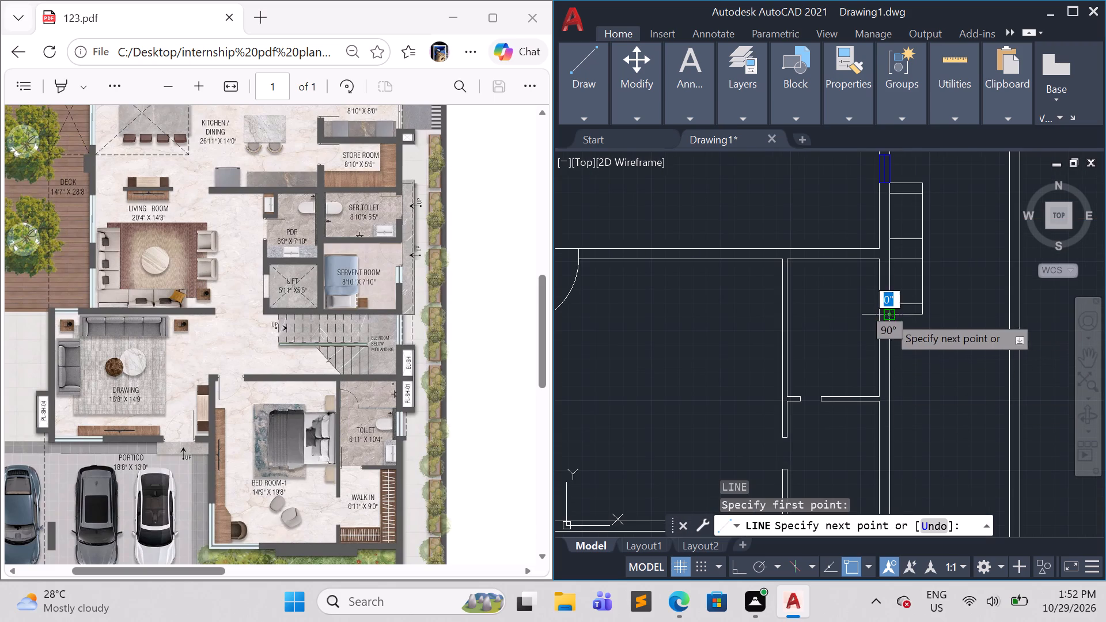
pyautogui.click(876, 315)
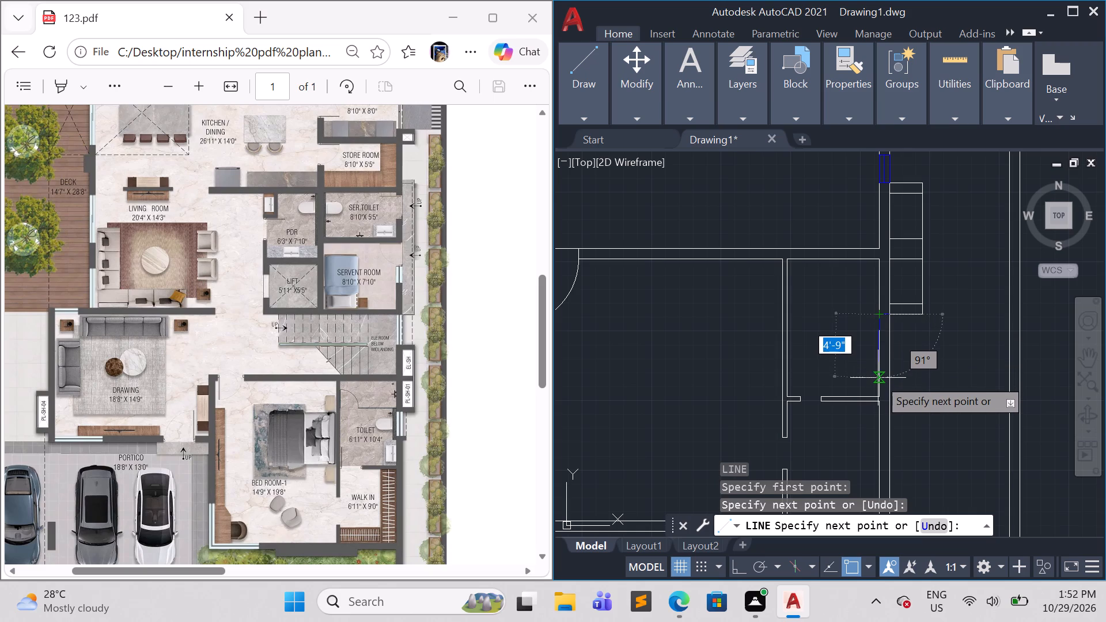
pyautogui.press('F8')
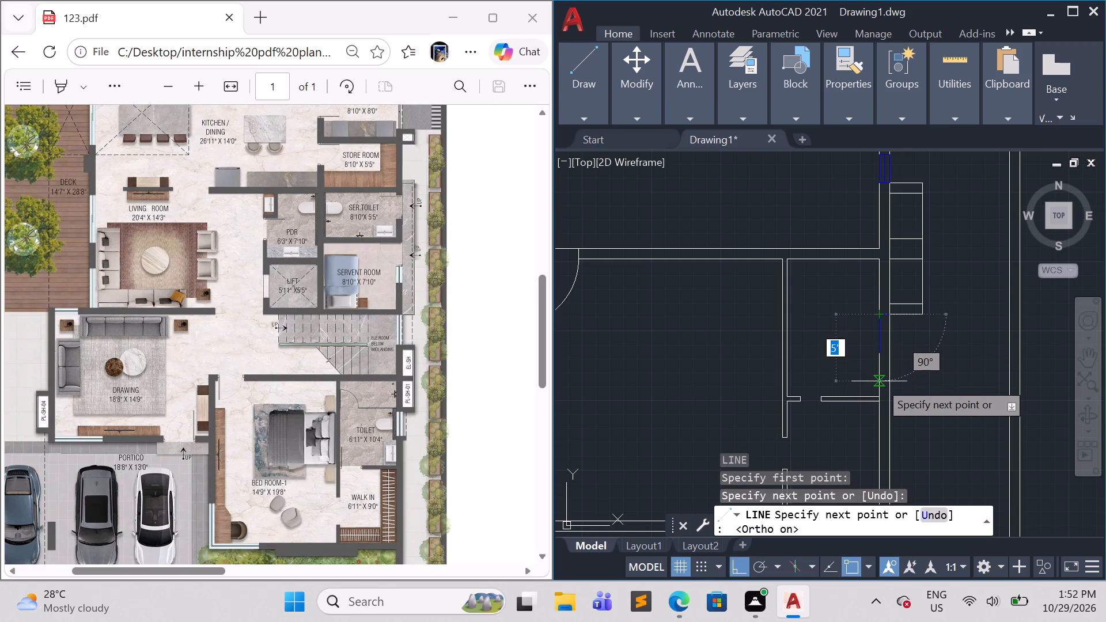
pyautogui.click(879, 381)
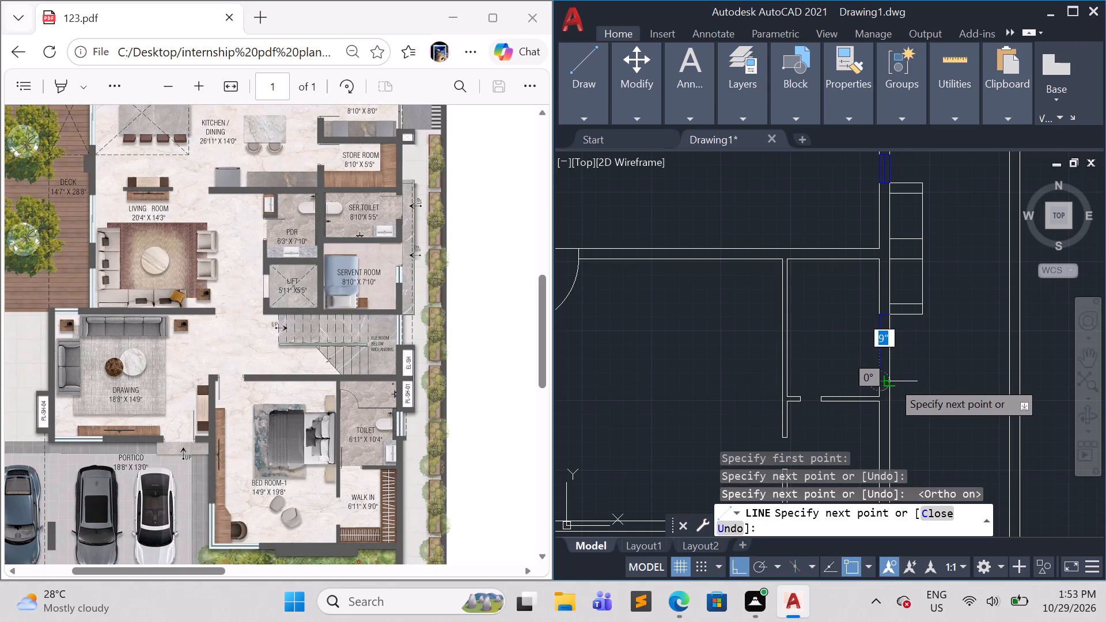
pyautogui.click(892, 381)
pyautogui.click(888, 319)
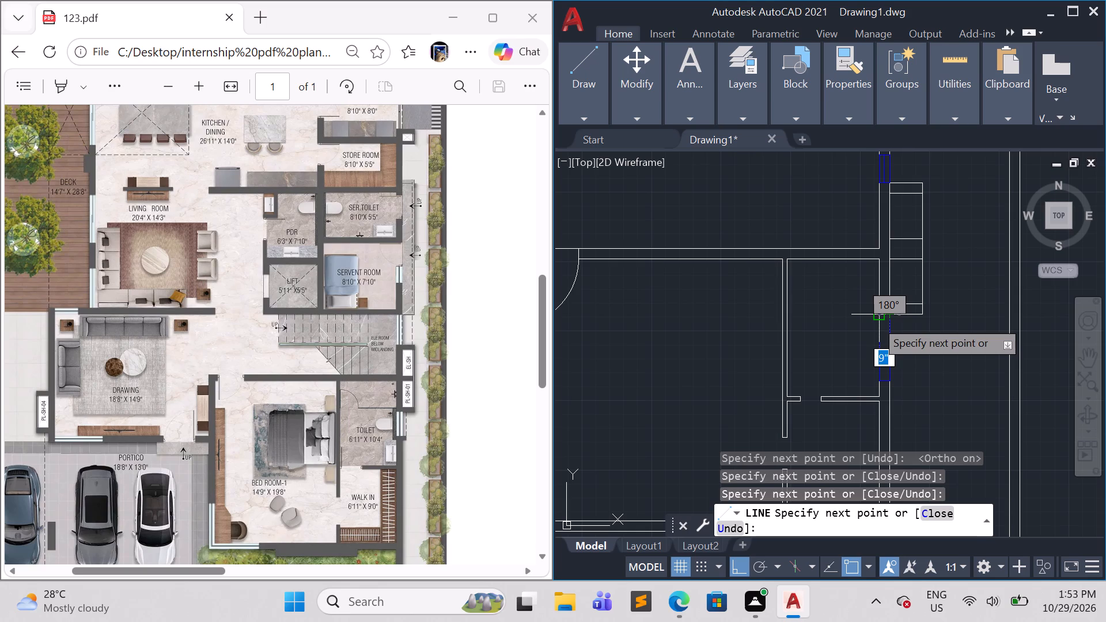
# Add a centre line along the toilet window, between the midpoints of its two short ends.
pyautogui.scroll(4, 890, 349)
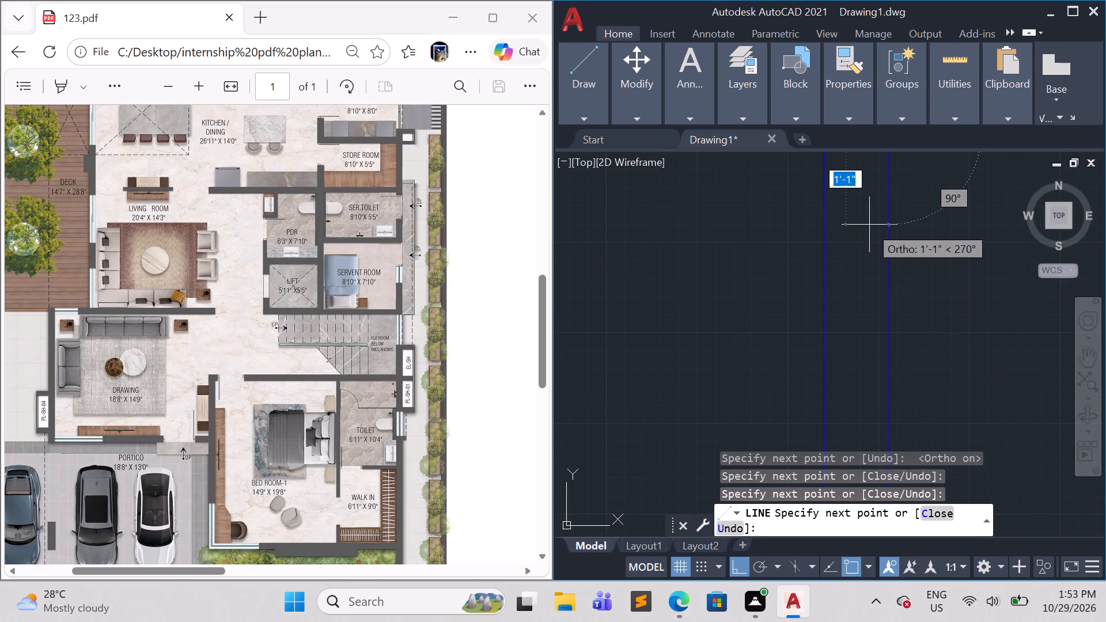
pyautogui.scroll(-3, 919, 381)
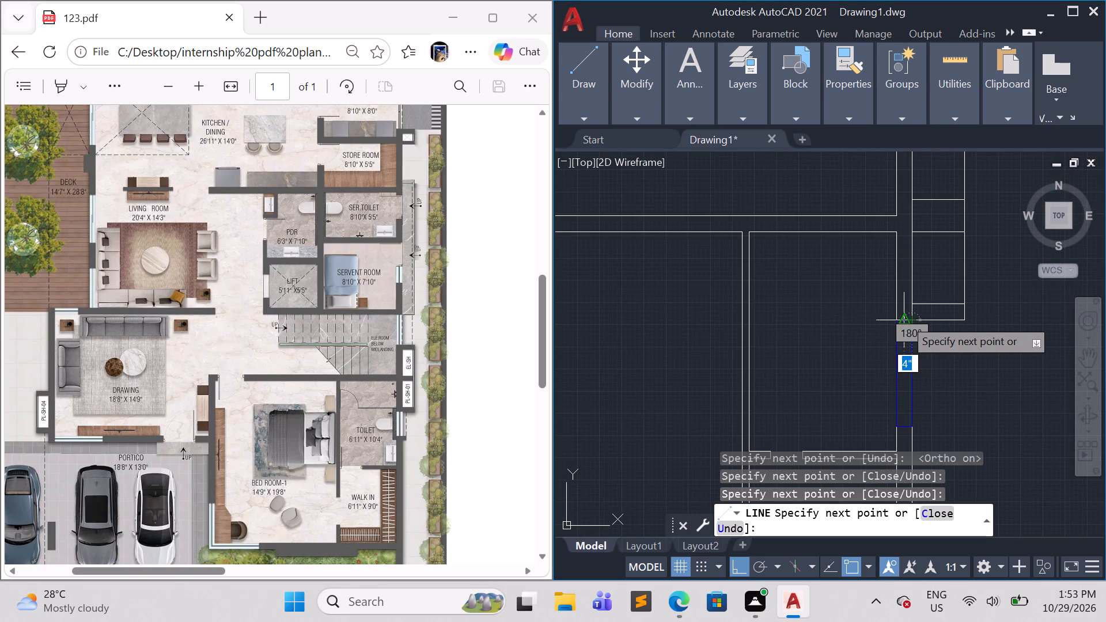
pyautogui.click(904, 318)
pyautogui.click(904, 427)
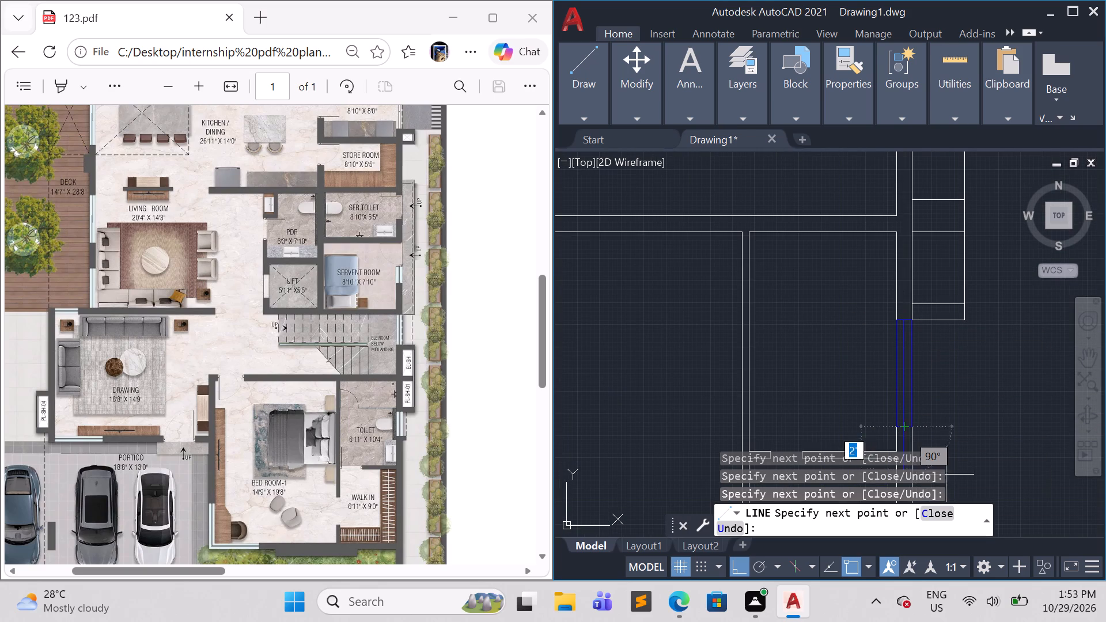
pyautogui.press('Escape')
# Outline a 9" wide L-shaped window around Bed Room-1's southwest corner, with inner legs about 6'-4" on the west wall and 8'-5" on the south wall.
pyautogui.scroll(-3, 972, 447)
pyautogui.moveTo(980, 449); pyautogui.dragTo(979, 360, button='middle')
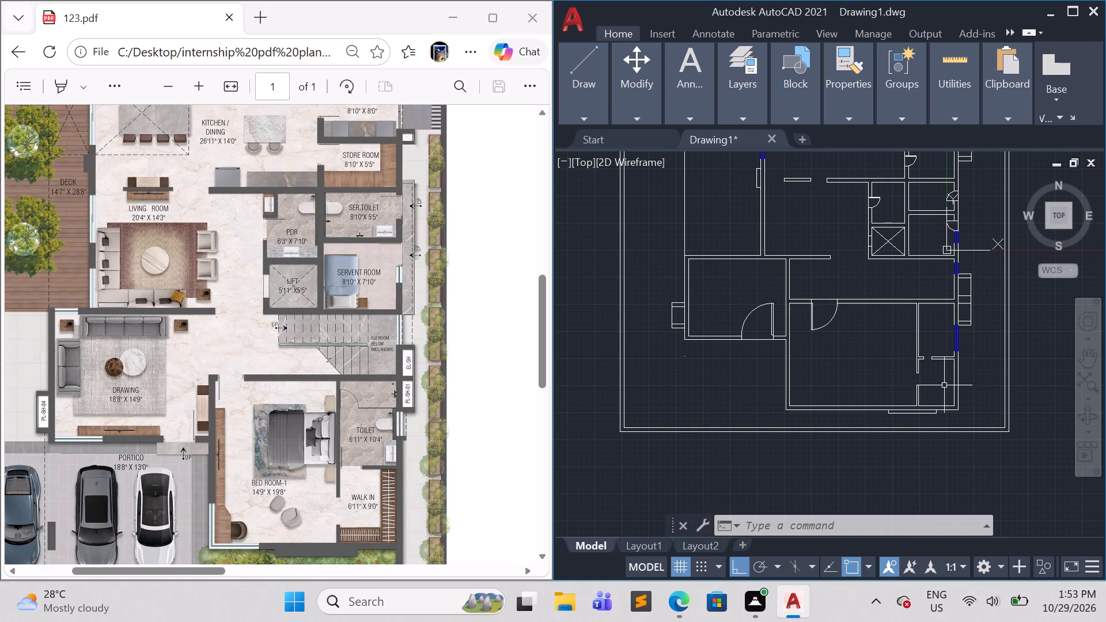
pyautogui.scroll(1, 790, 410)
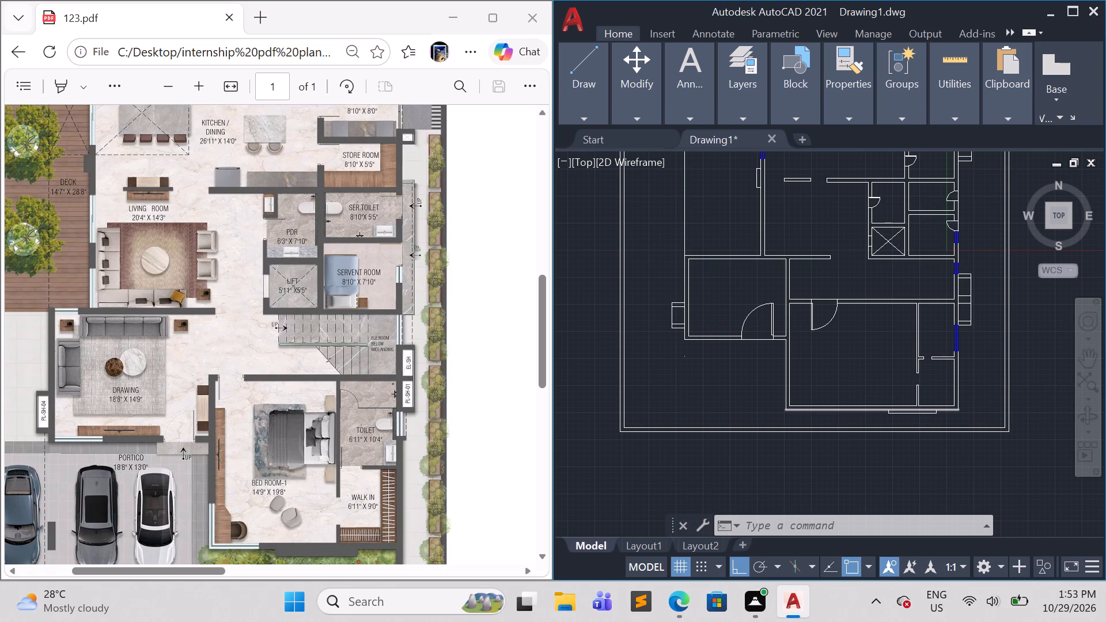
pyautogui.press('l')
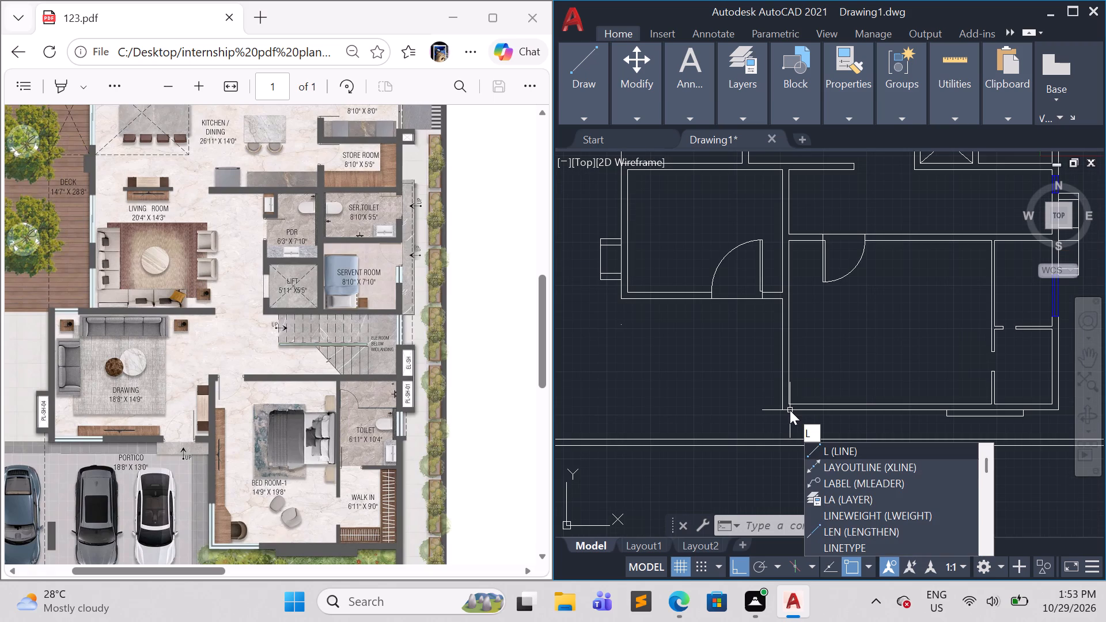
pyautogui.press('Return')
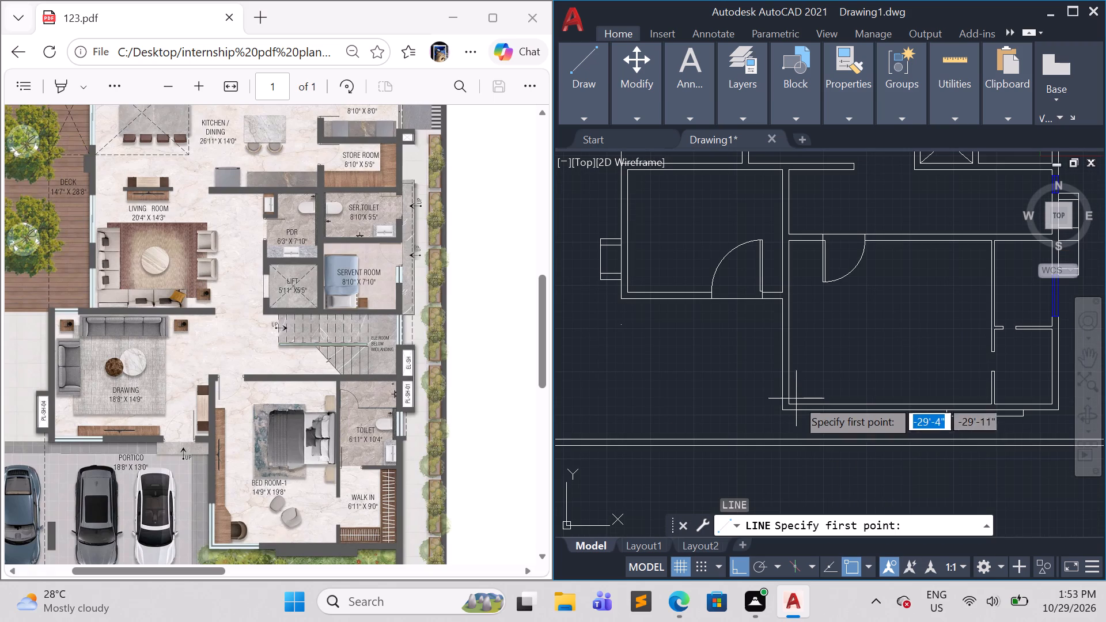
pyautogui.click(779, 354)
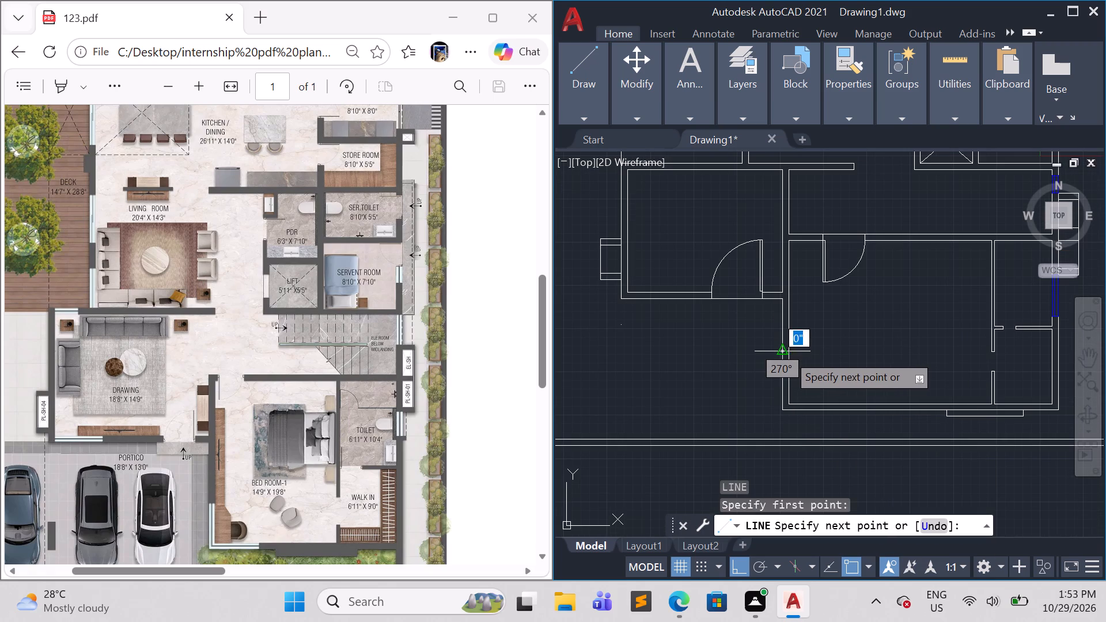
pyautogui.click(790, 355)
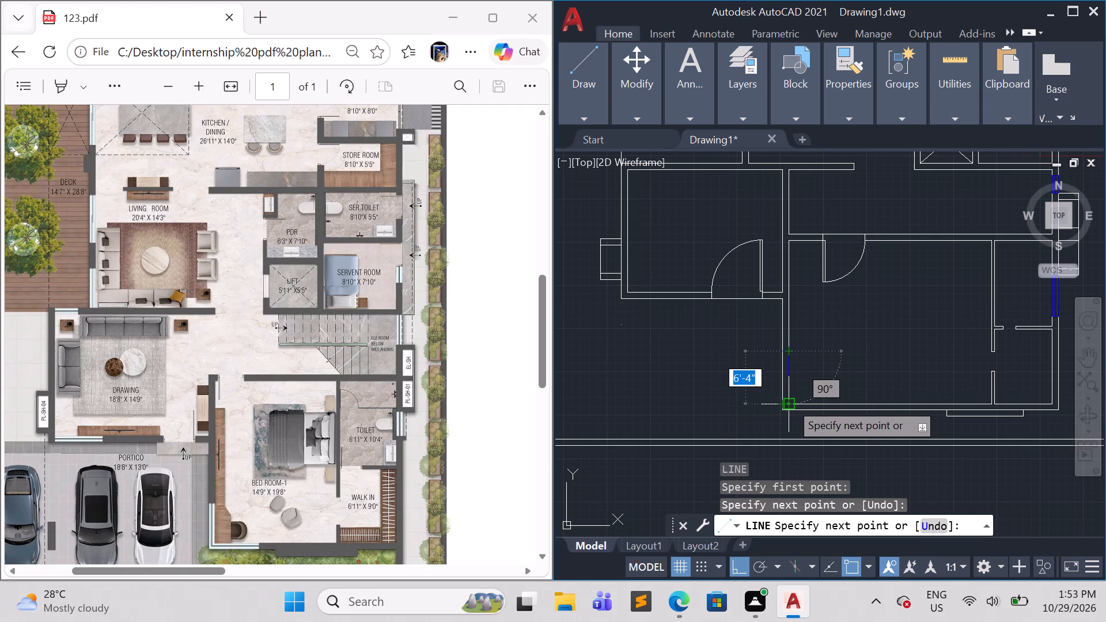
pyautogui.click(790, 402)
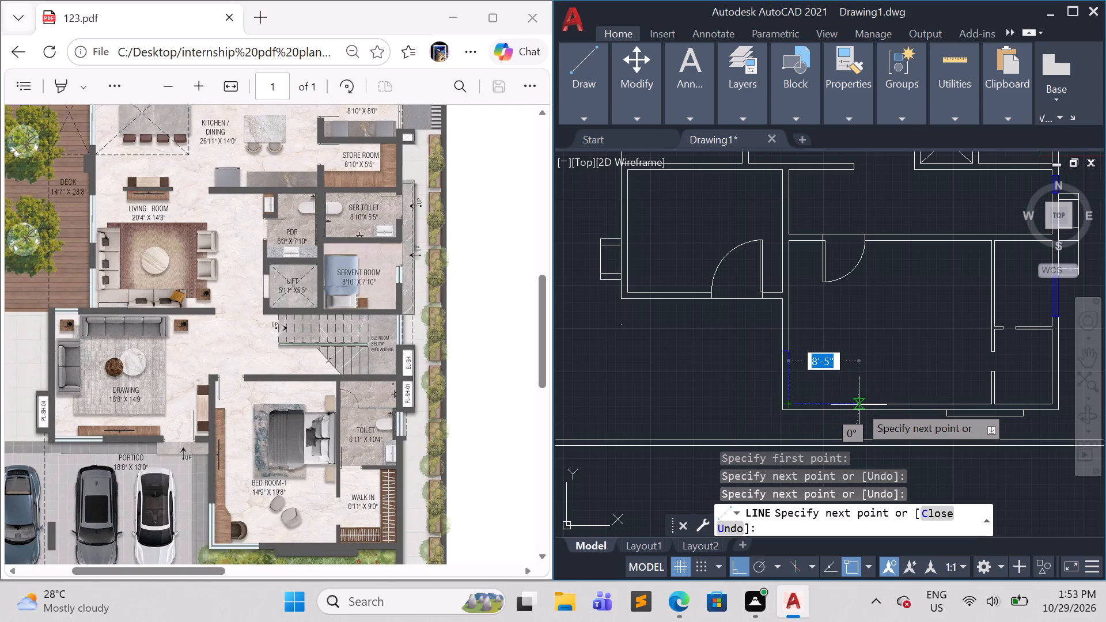
pyautogui.click(859, 405)
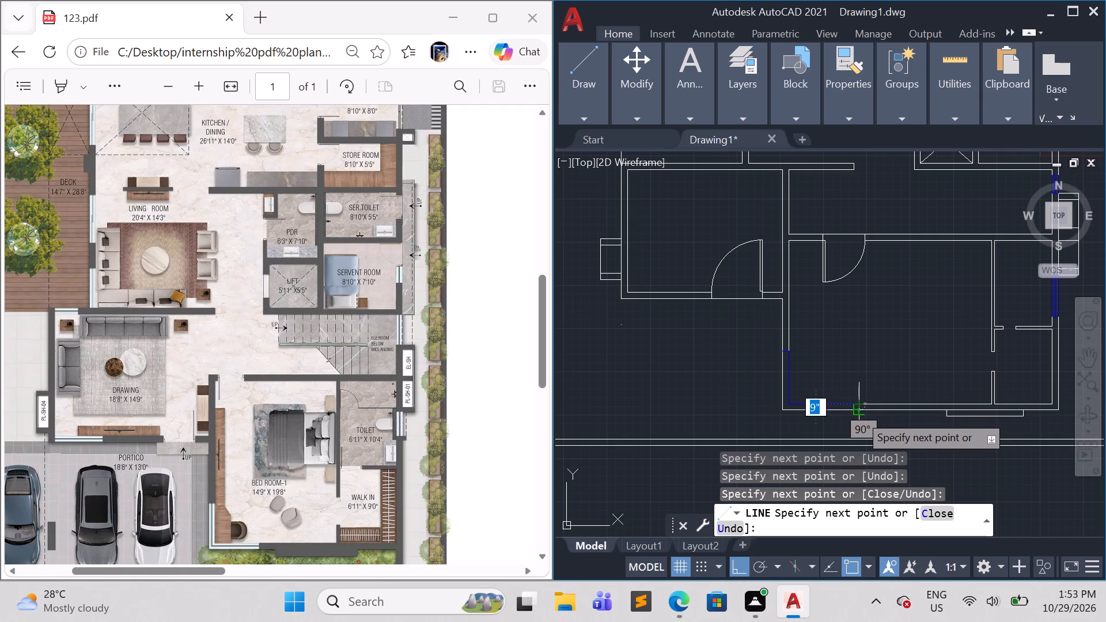
pyautogui.click(859, 414)
pyautogui.click(775, 408)
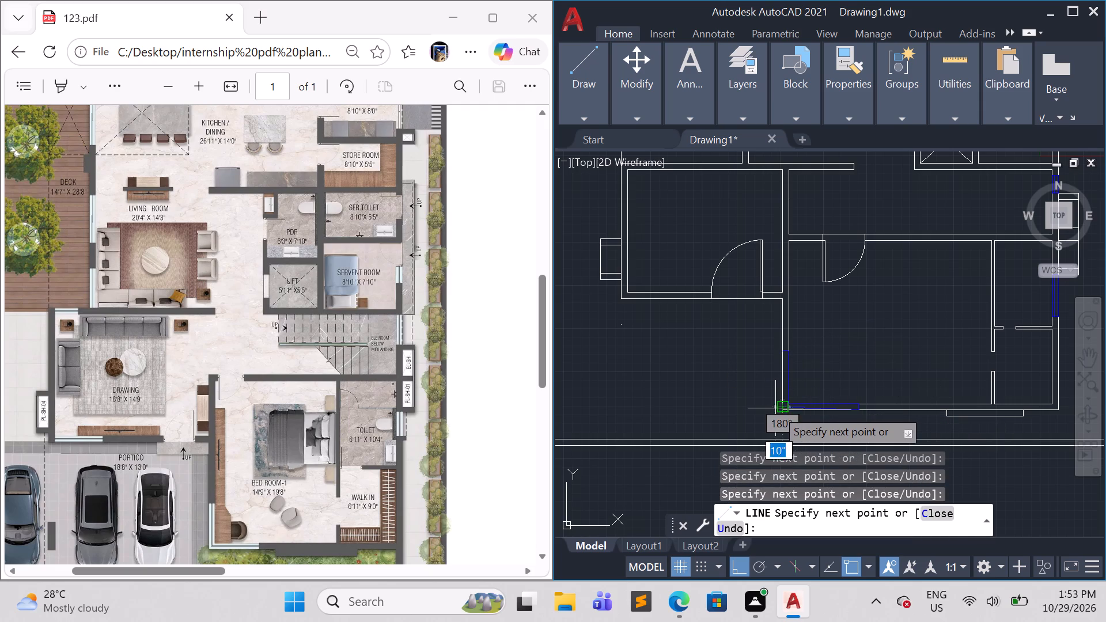
pyautogui.scroll(4, 793, 402)
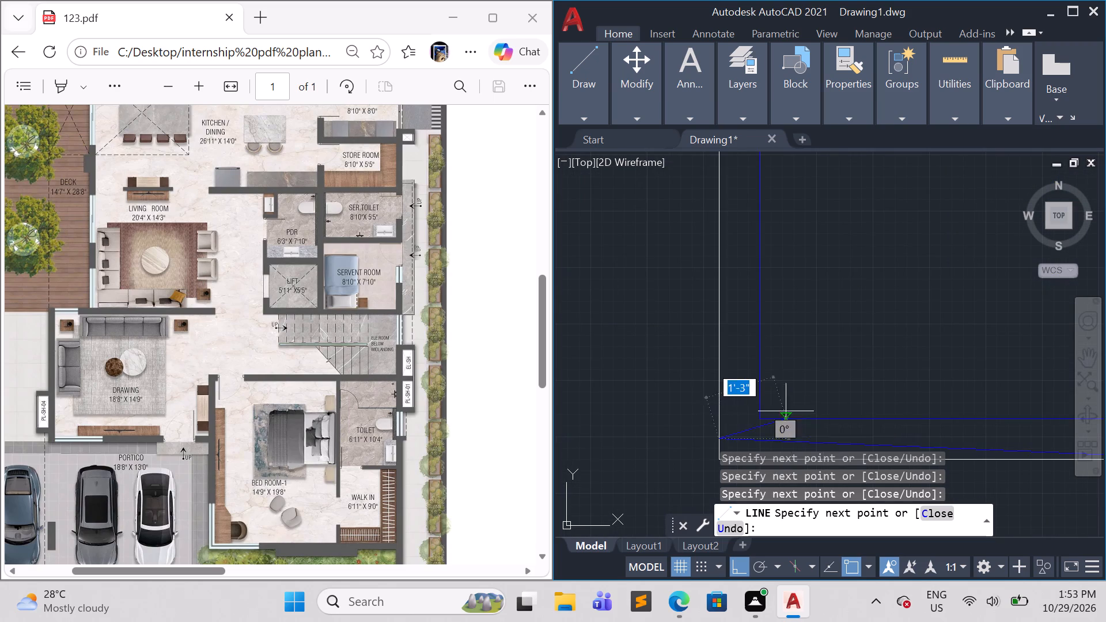
pyautogui.hotkey('ctrl', 'z')
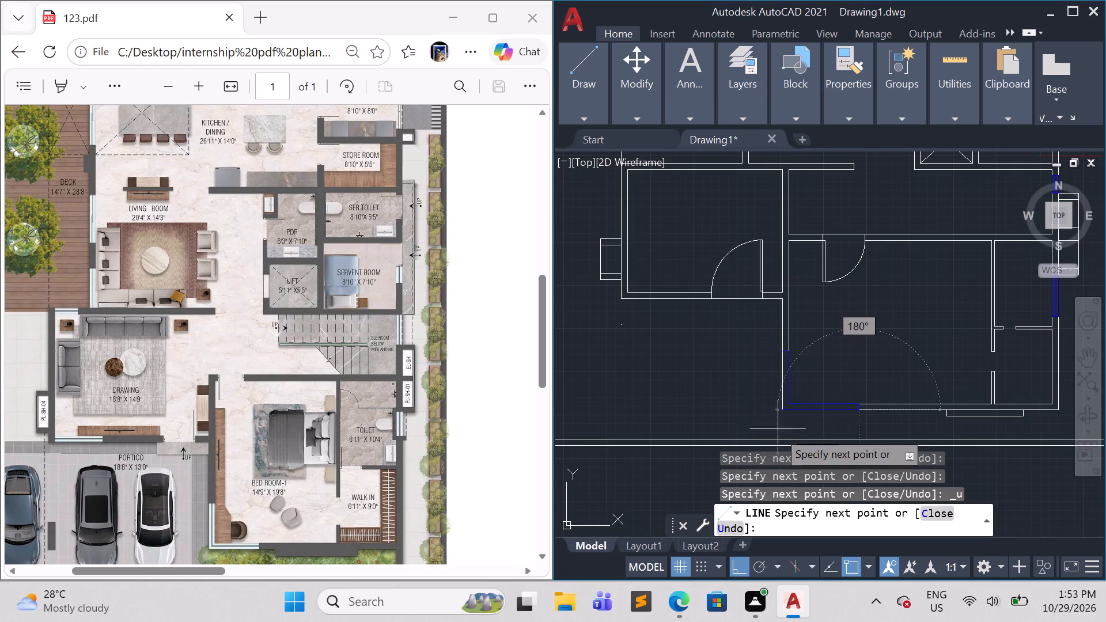
pyautogui.scroll(2, 785, 414)
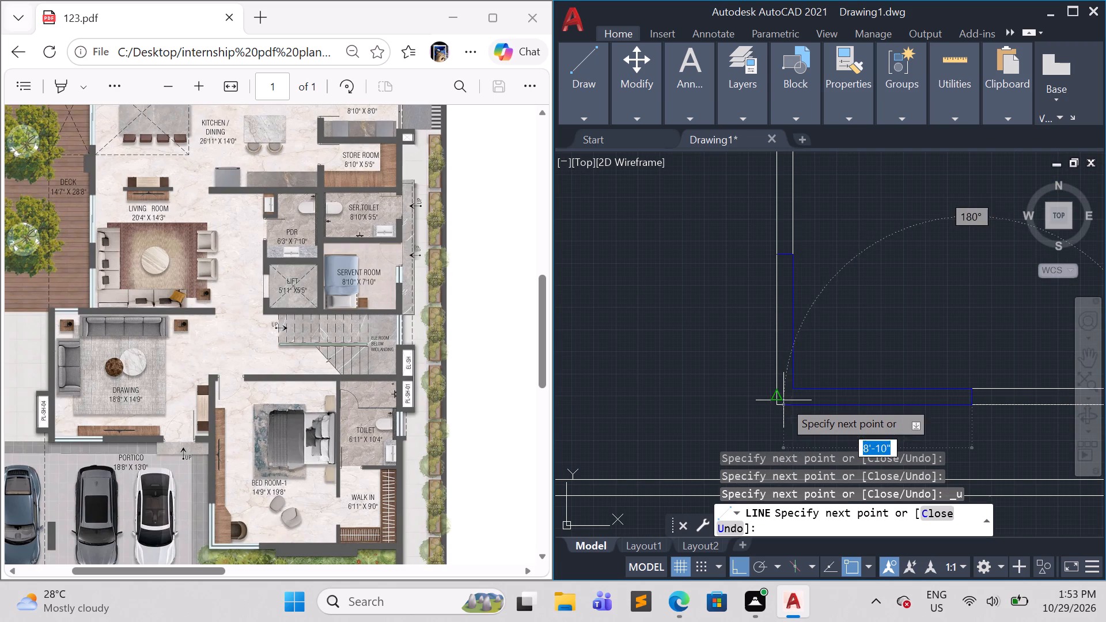
pyautogui.click(778, 404)
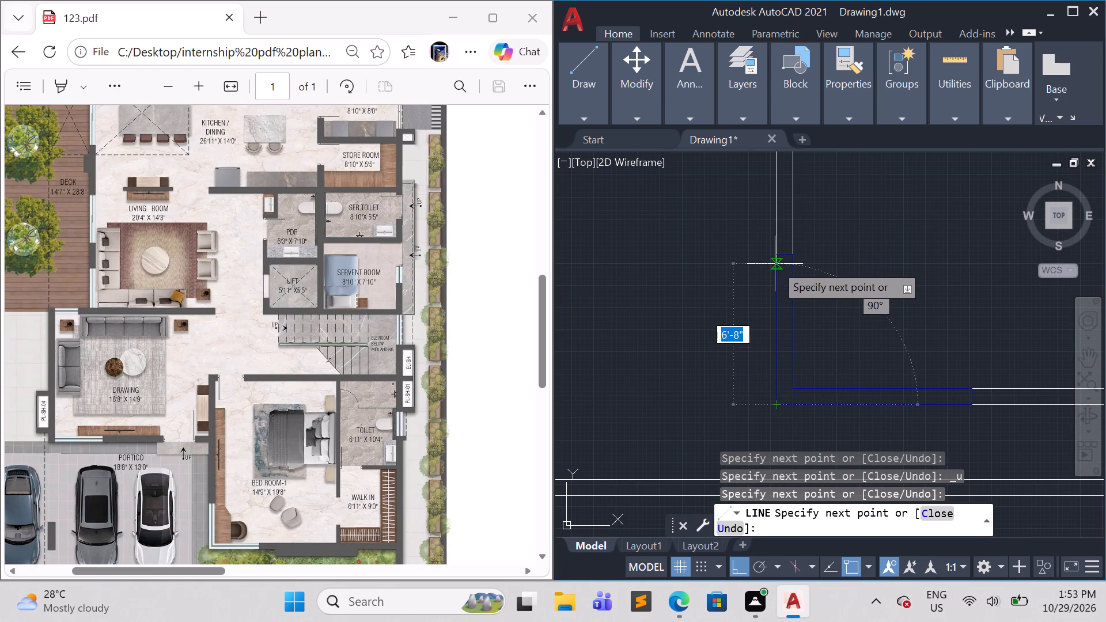
pyautogui.click(772, 257)
# Add a centre line through both legs of the corner window, running between the midpoints of its two short ends.
pyautogui.scroll(3, 781, 260)
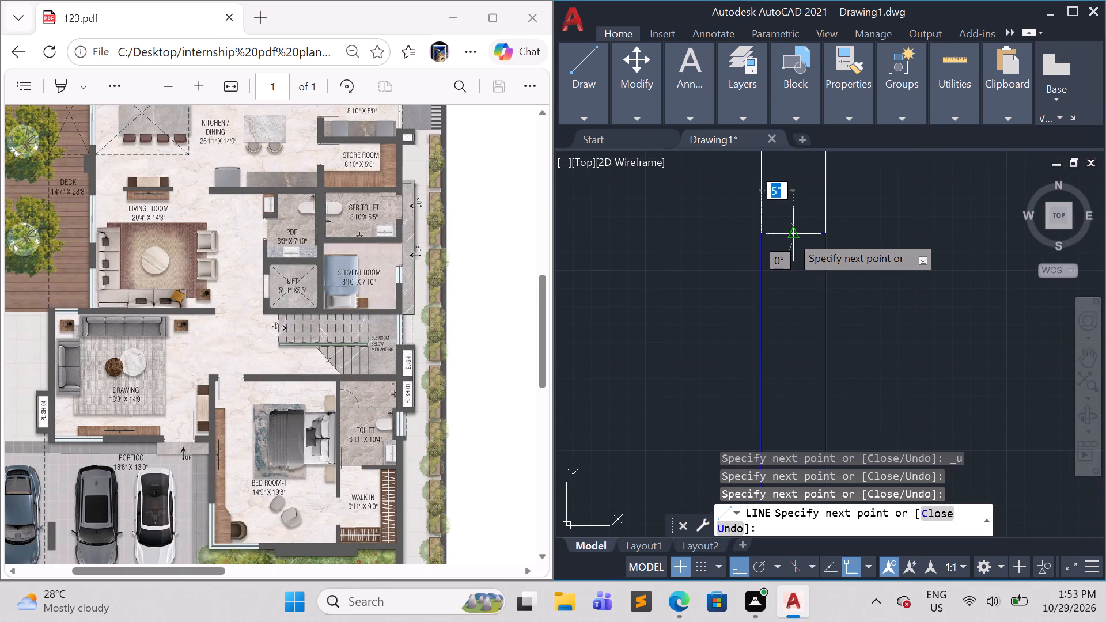
pyautogui.click(790, 233)
pyautogui.scroll(-3, 776, 362)
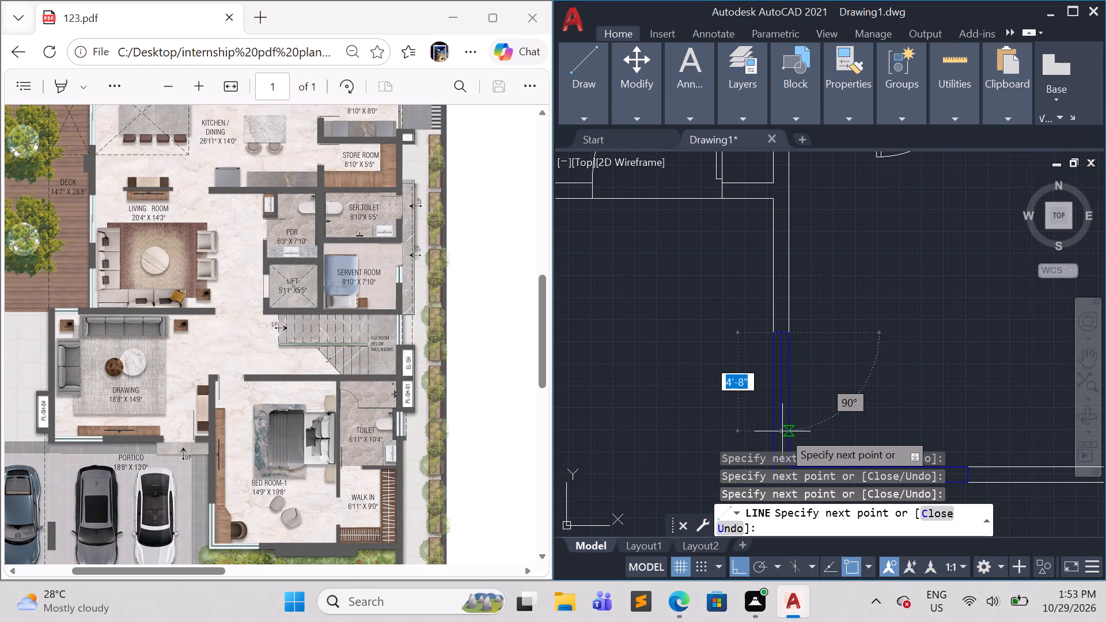
pyautogui.scroll(-1, 782, 430)
pyautogui.moveTo(782, 430); pyautogui.dragTo(782, 297, button='middle')
pyautogui.scroll(2, 789, 312)
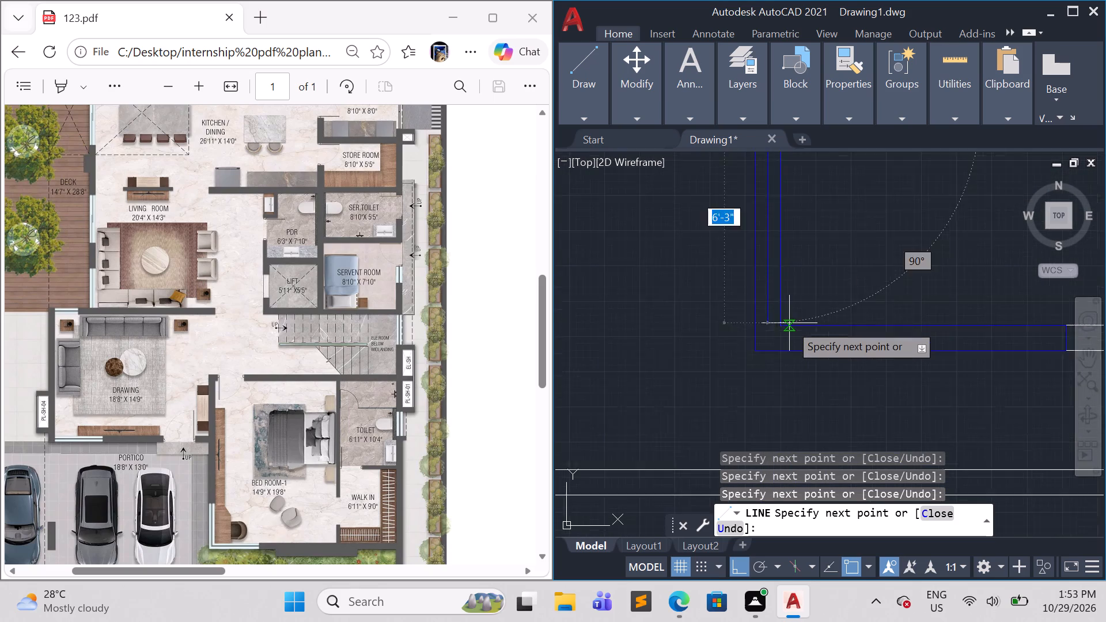
pyautogui.scroll(2, 789, 323)
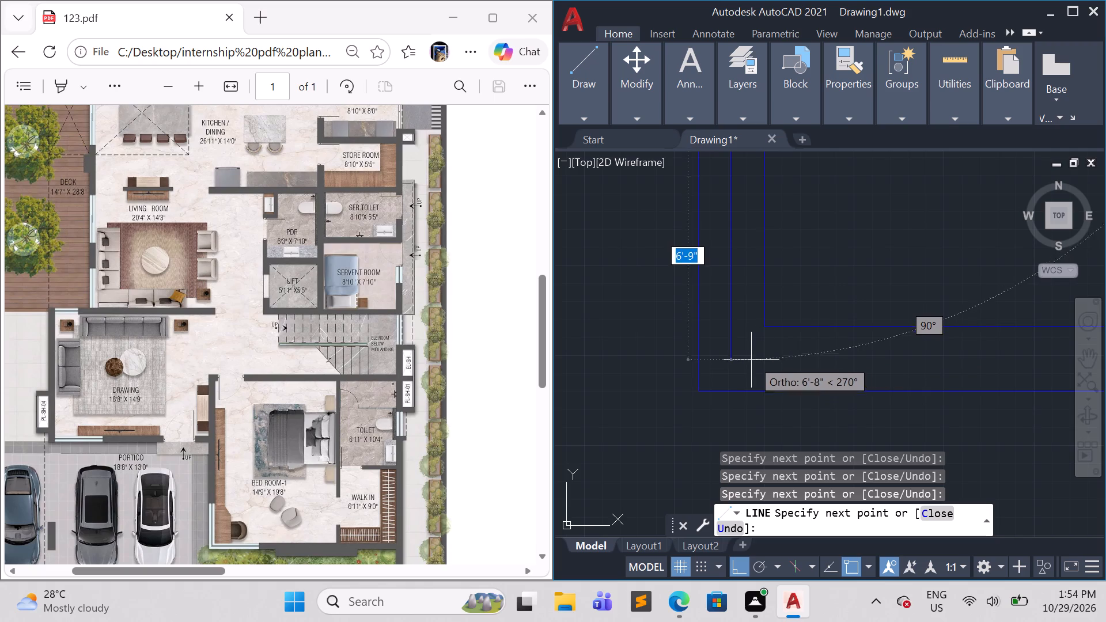
pyautogui.click(733, 390)
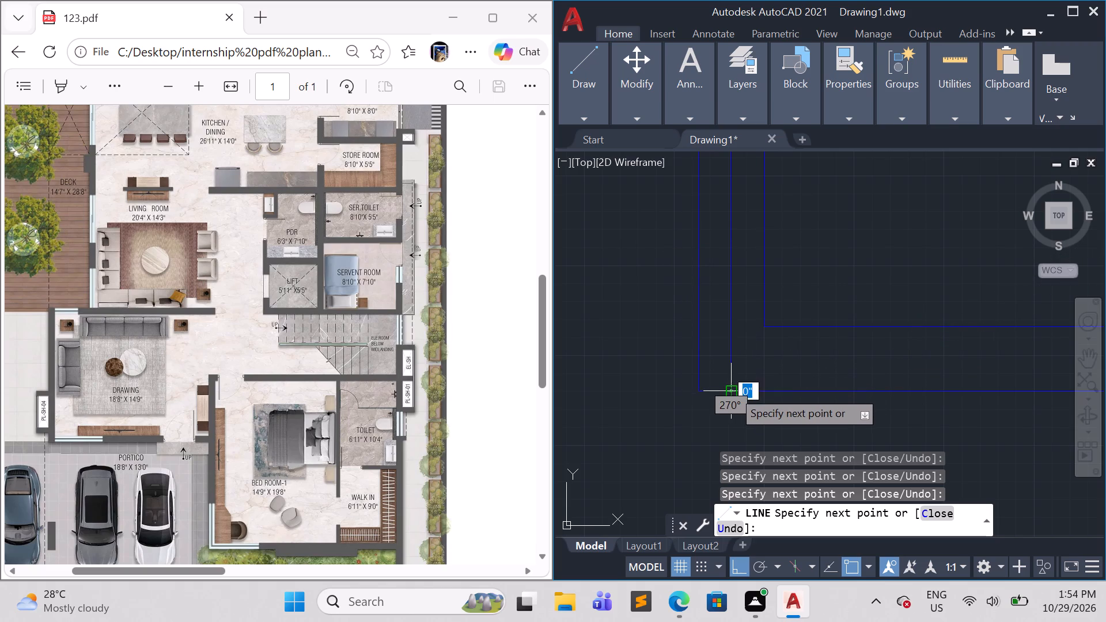
pyautogui.scroll(-4, 867, 389)
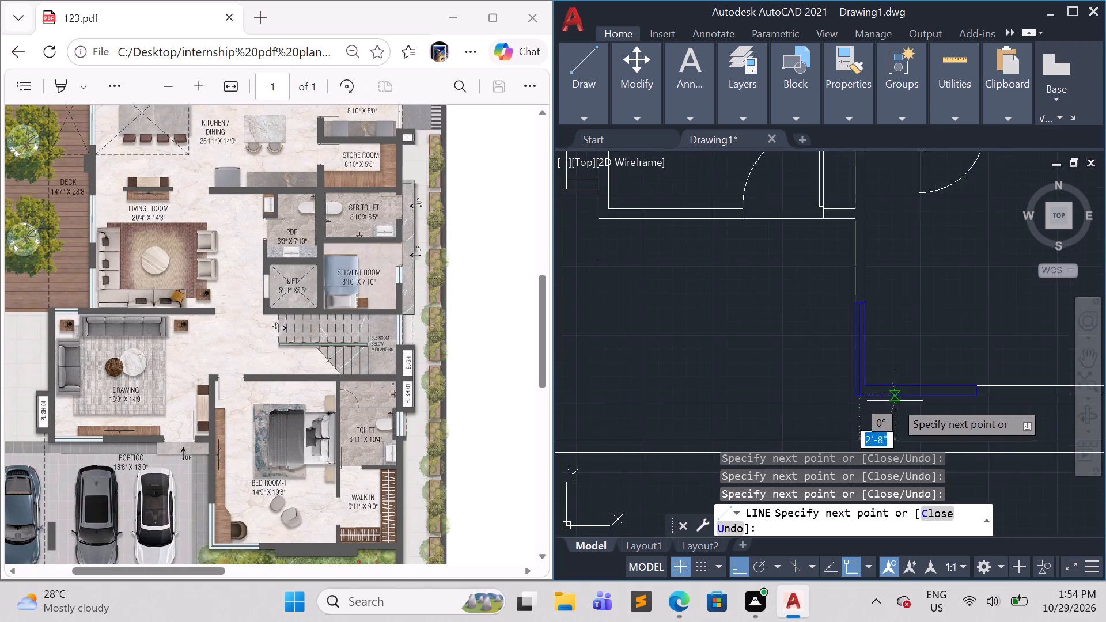
pyautogui.scroll(-1, 896, 401)
pyautogui.scroll(3, 946, 403)
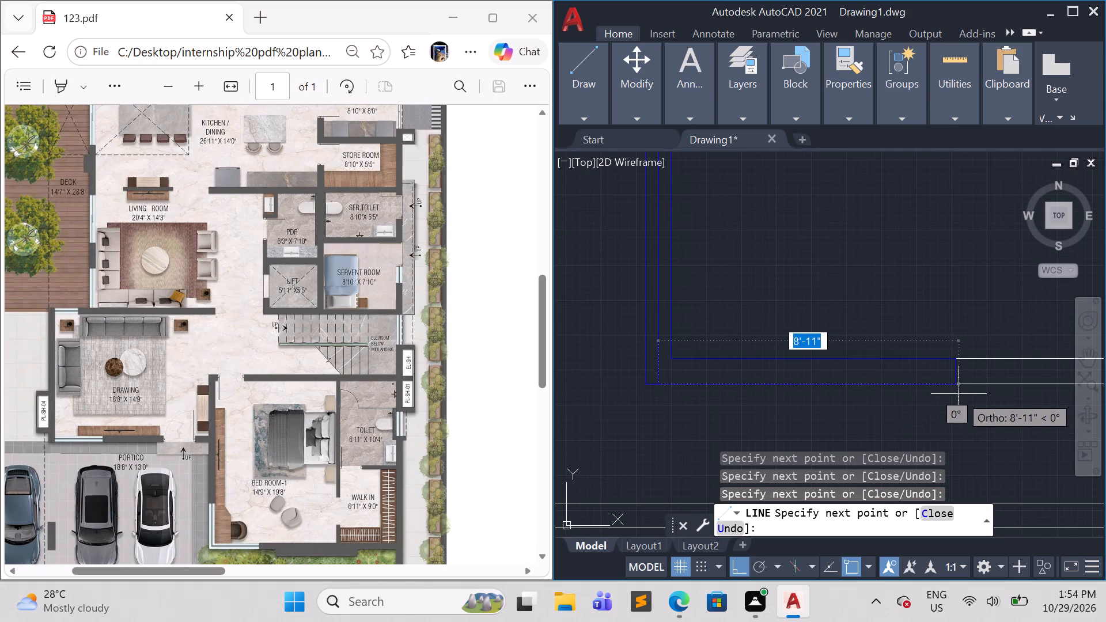
pyautogui.click(955, 385)
pyautogui.click(956, 370)
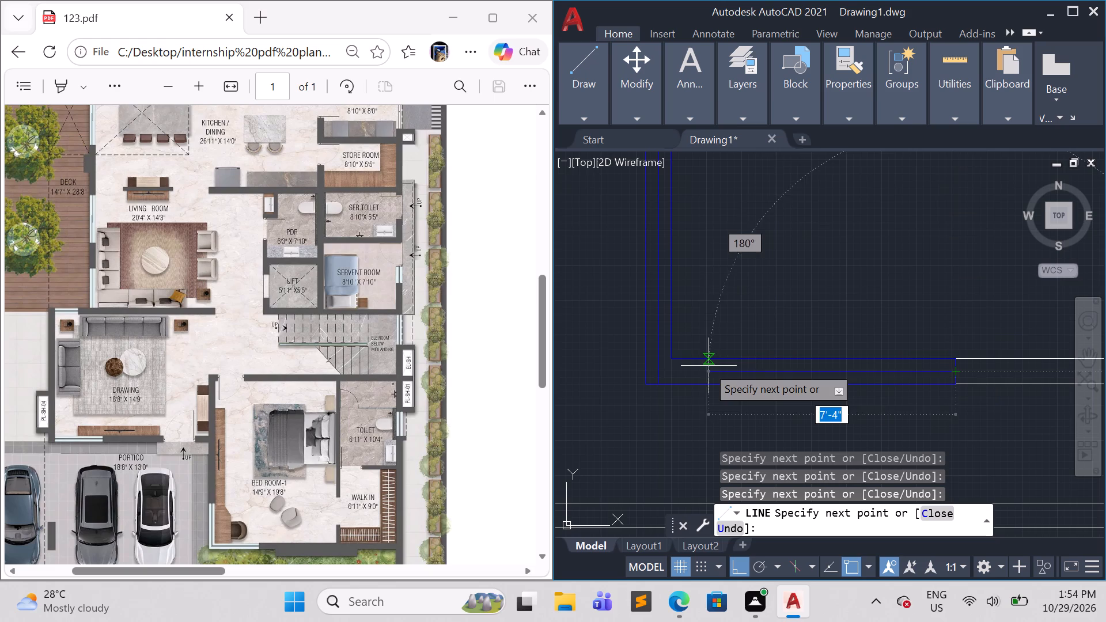
pyautogui.click(660, 367)
pyautogui.press('Escape')
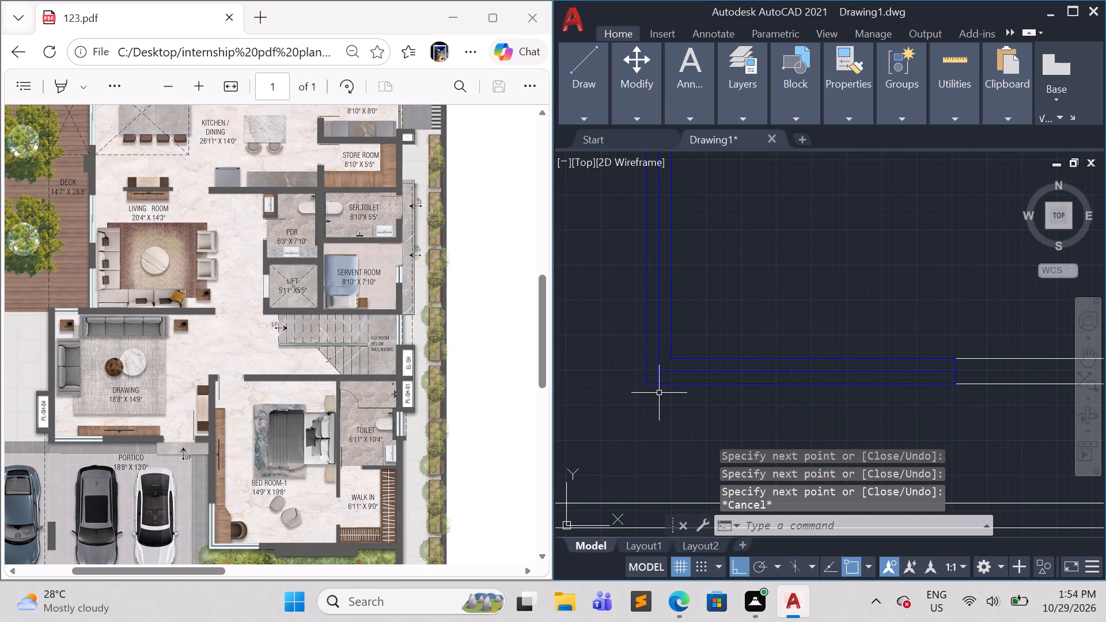
# Trim the surplus centre line segment past the bend of the corner window so the two centre lines meet cleanly.
pyautogui.scroll(3, 659, 393)
pyautogui.write('tr')
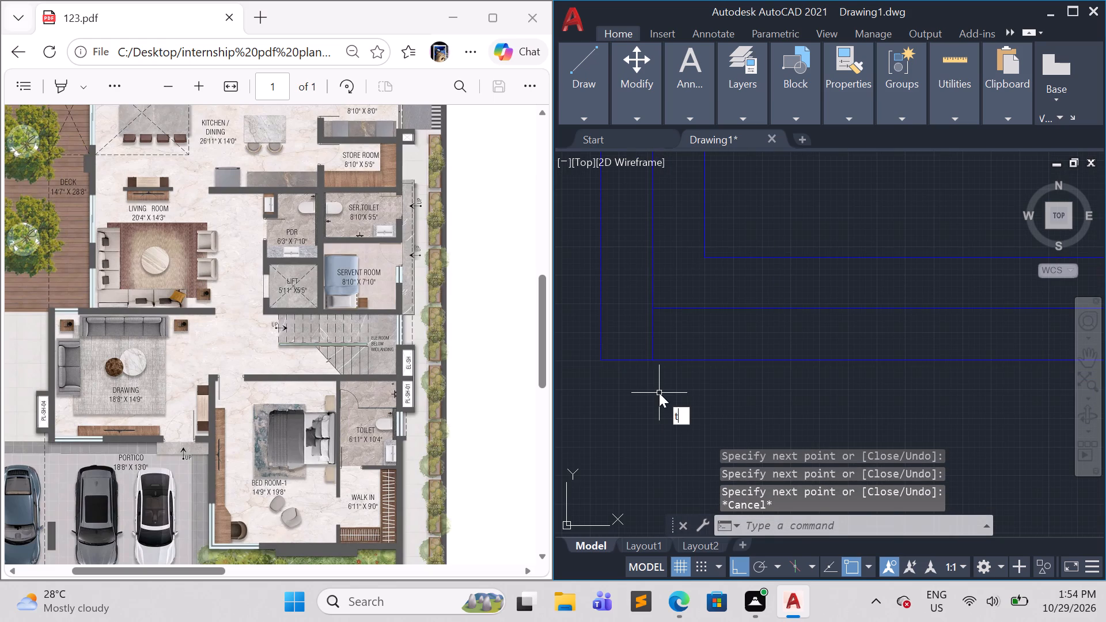
pyautogui.press('Return')
pyautogui.click(661, 337)
pyautogui.click(641, 329)
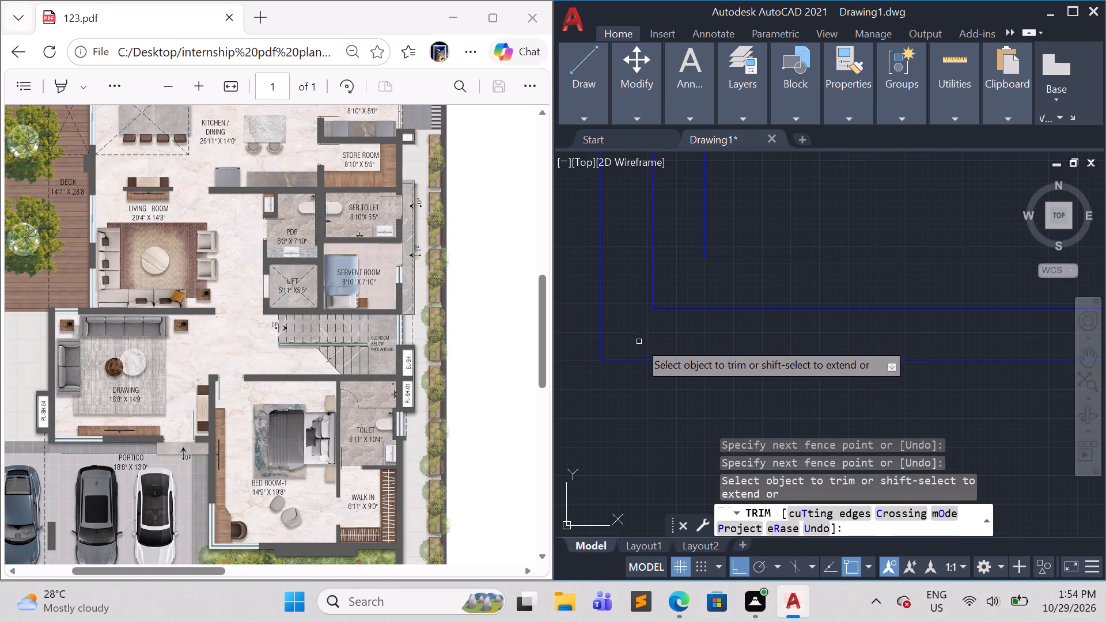
pyautogui.scroll(-4, 695, 382)
pyautogui.press('Escape')
pyautogui.press('Escape')
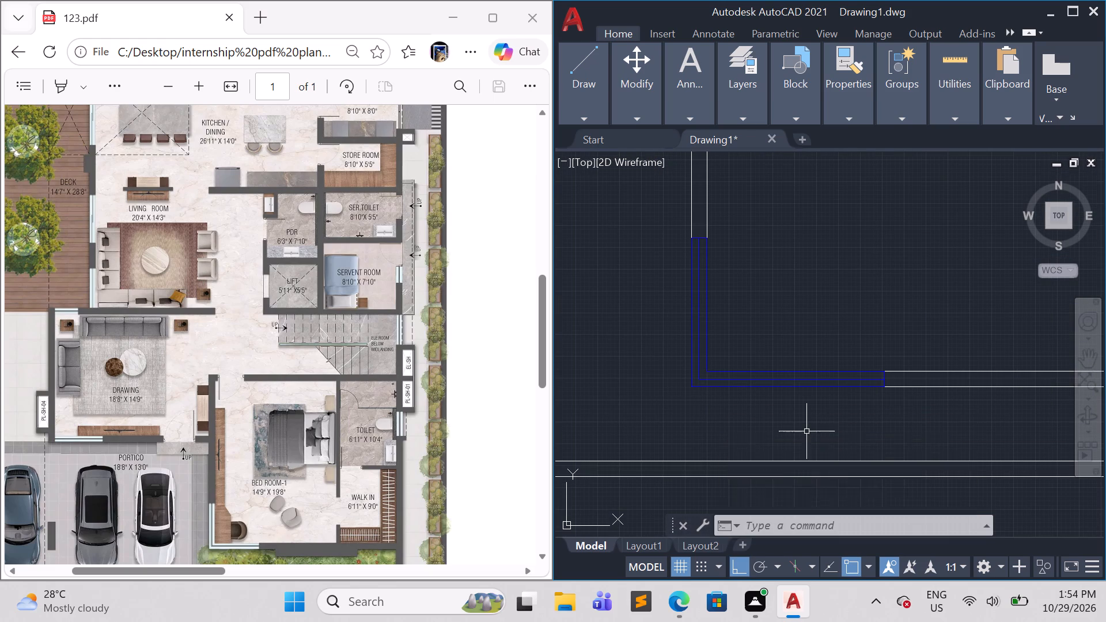
# Outline a 9" wide window in the drawing room's south wall, between the southwest corner and the door opening.
pyautogui.scroll(-1, 657, 411)
pyautogui.moveTo(656, 410); pyautogui.dragTo(761, 428, button='middle')
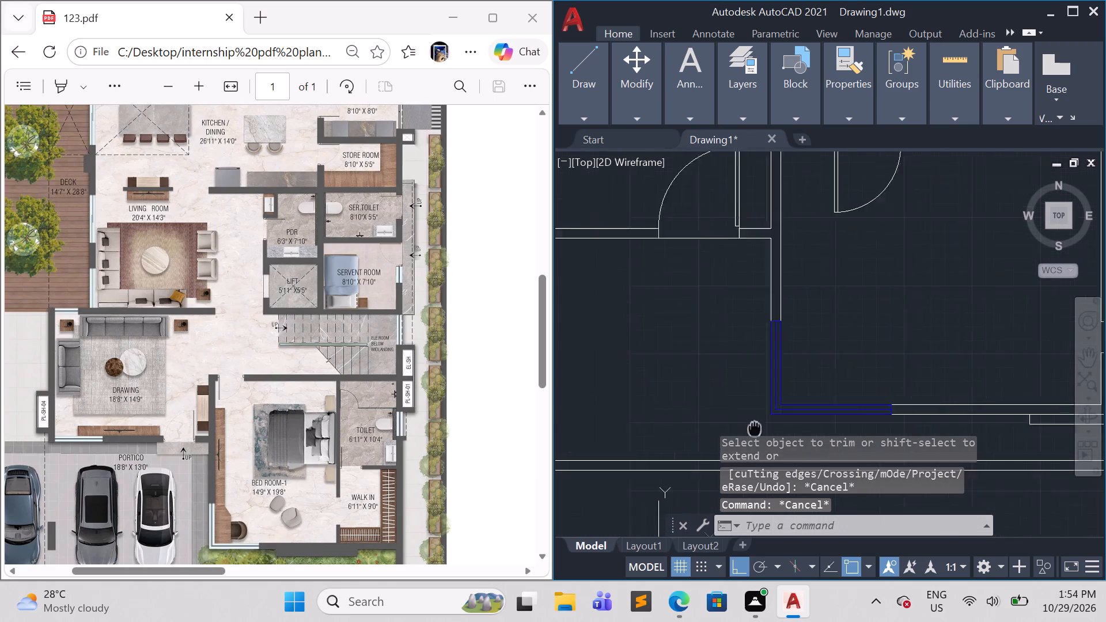
pyautogui.moveTo(761, 428); pyautogui.dragTo(1036, 424, button='middle')
pyautogui.scroll(-1, 1014, 412)
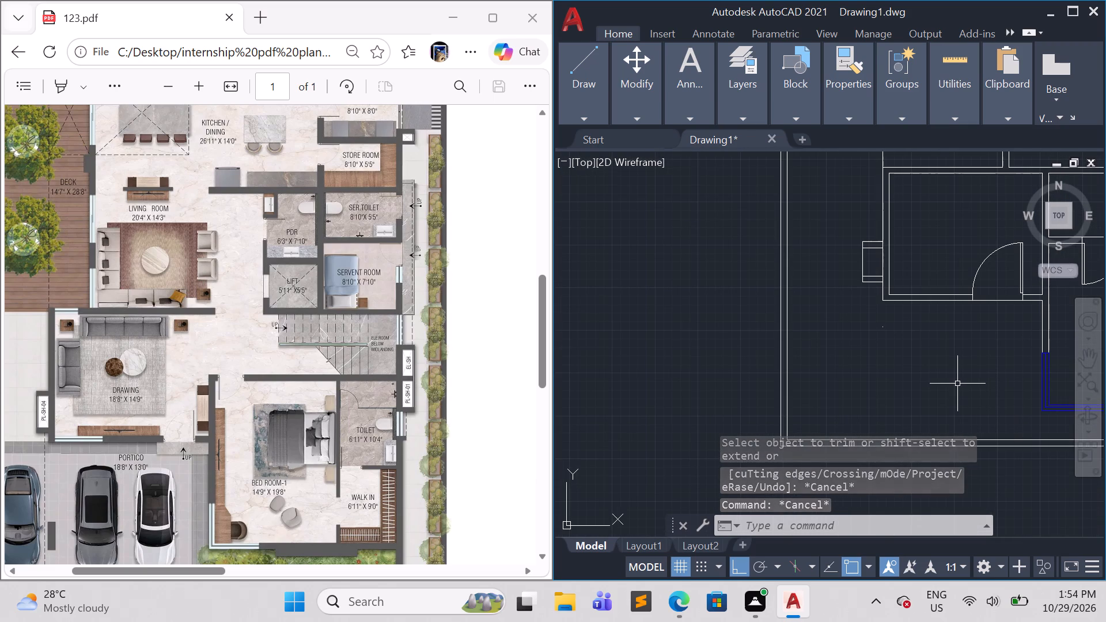
pyautogui.moveTo(863, 380); pyautogui.dragTo(726, 464, button='middle')
pyautogui.moveTo(766, 454); pyautogui.dragTo(747, 476, button='middle')
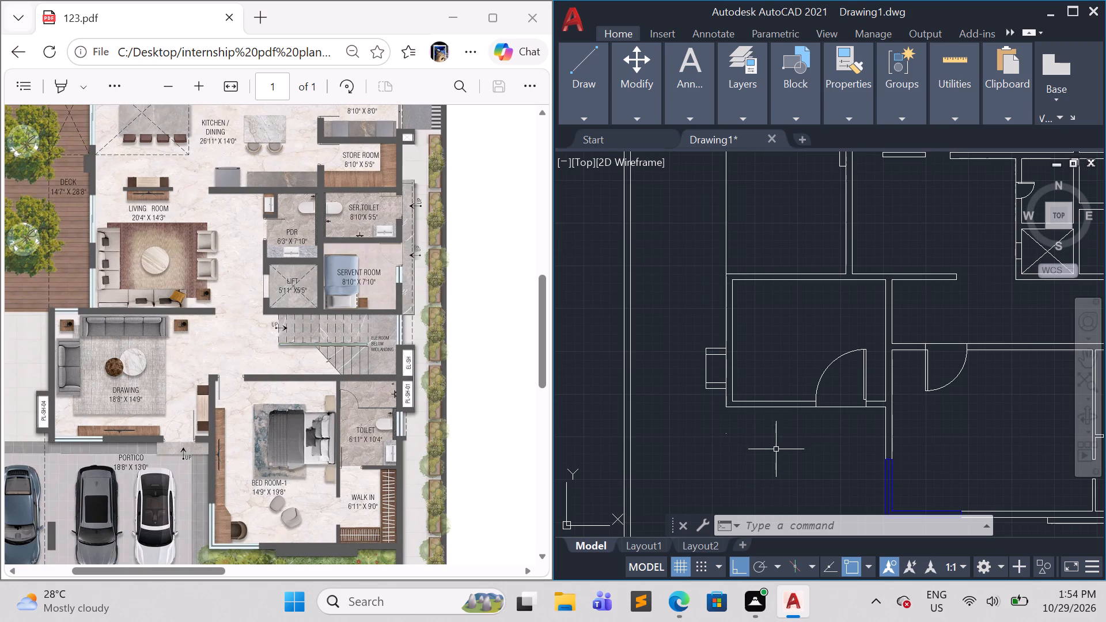
pyautogui.scroll(1, 779, 432)
pyautogui.press('space')
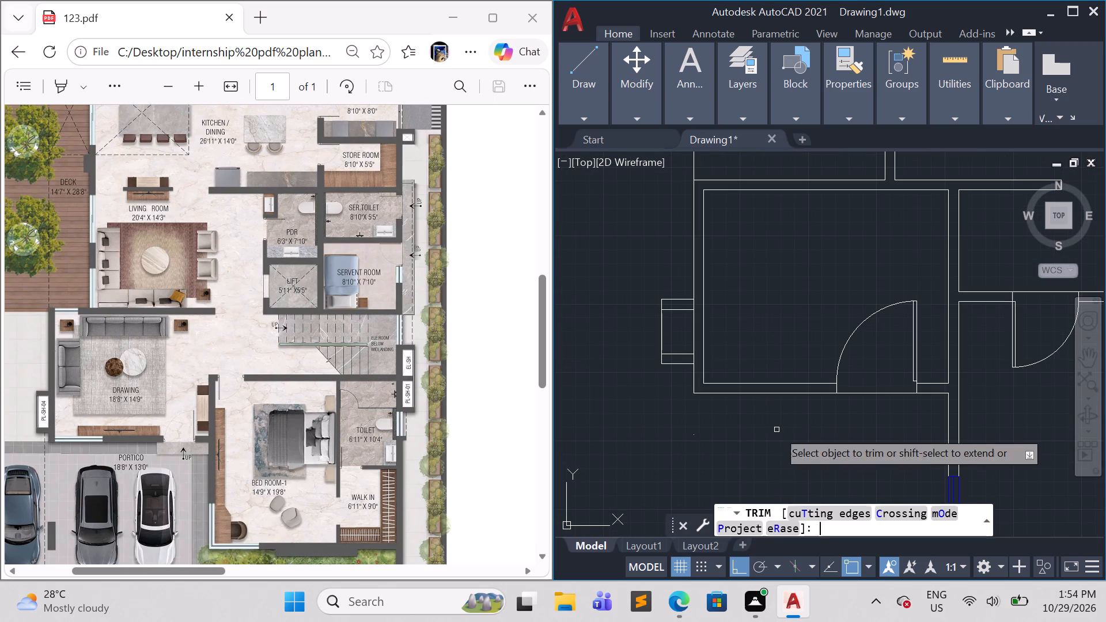
pyautogui.press('Escape')
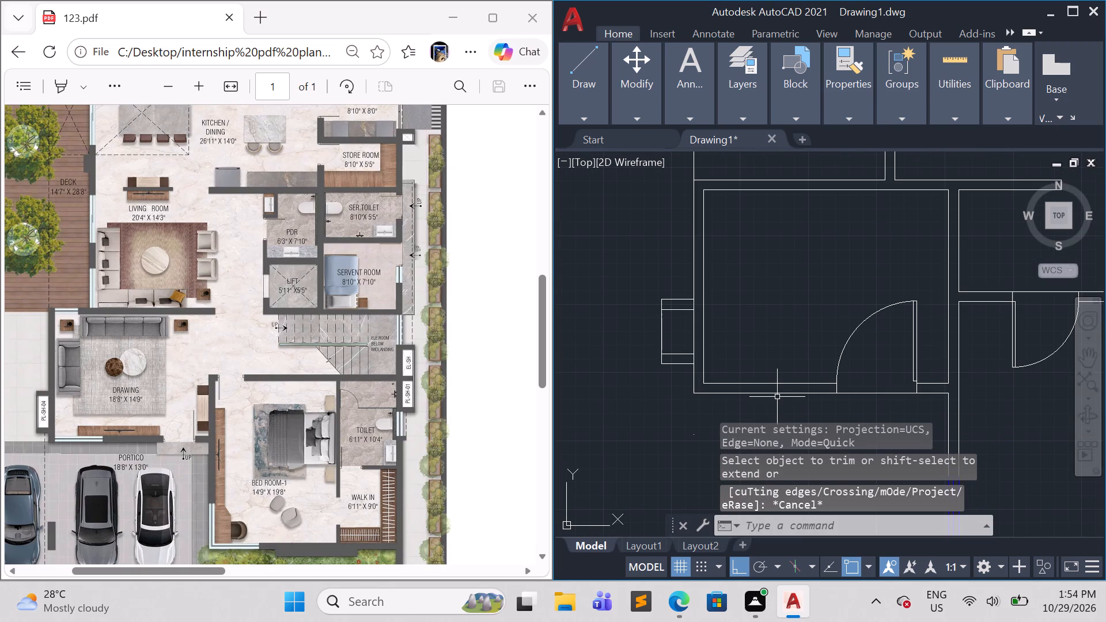
pyautogui.press('l')
pyautogui.press('Return')
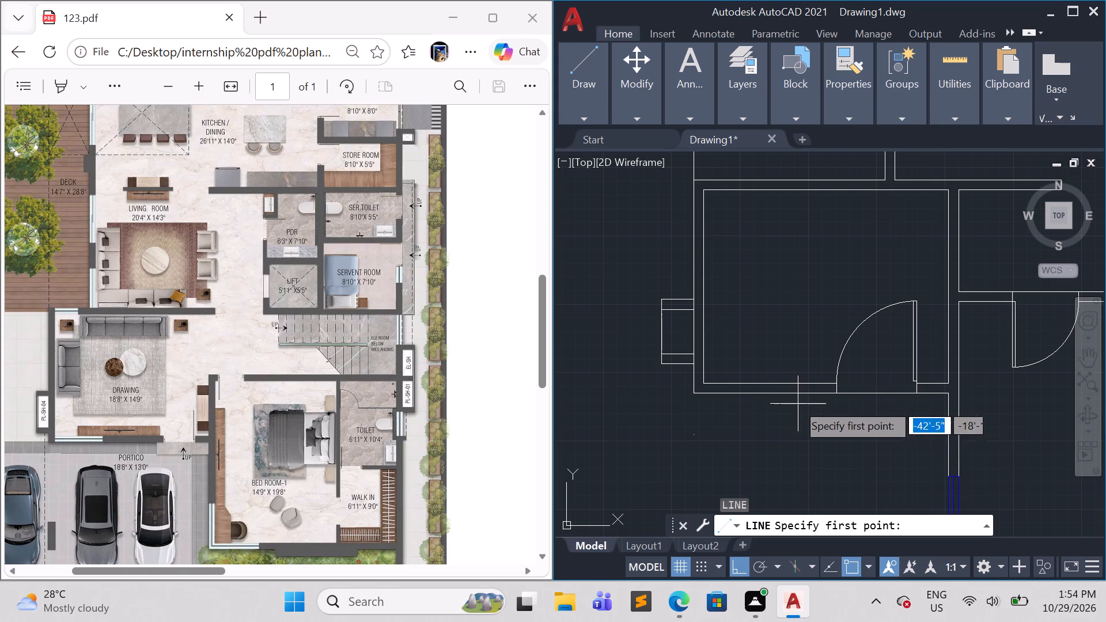
pyautogui.click(782, 395)
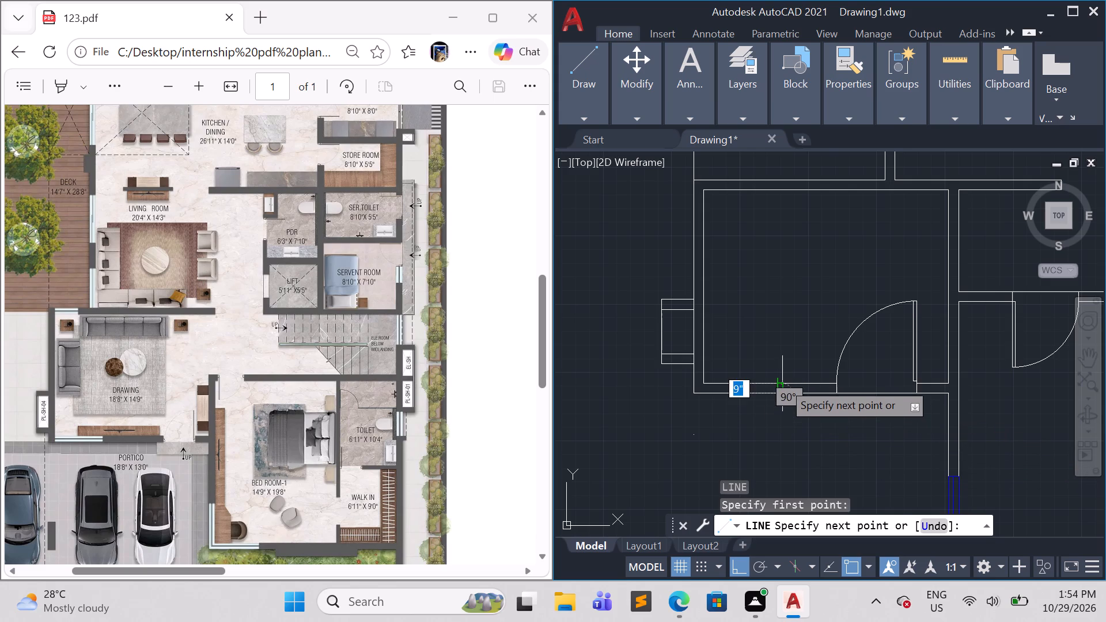
pyautogui.click(782, 382)
pyautogui.click(729, 382)
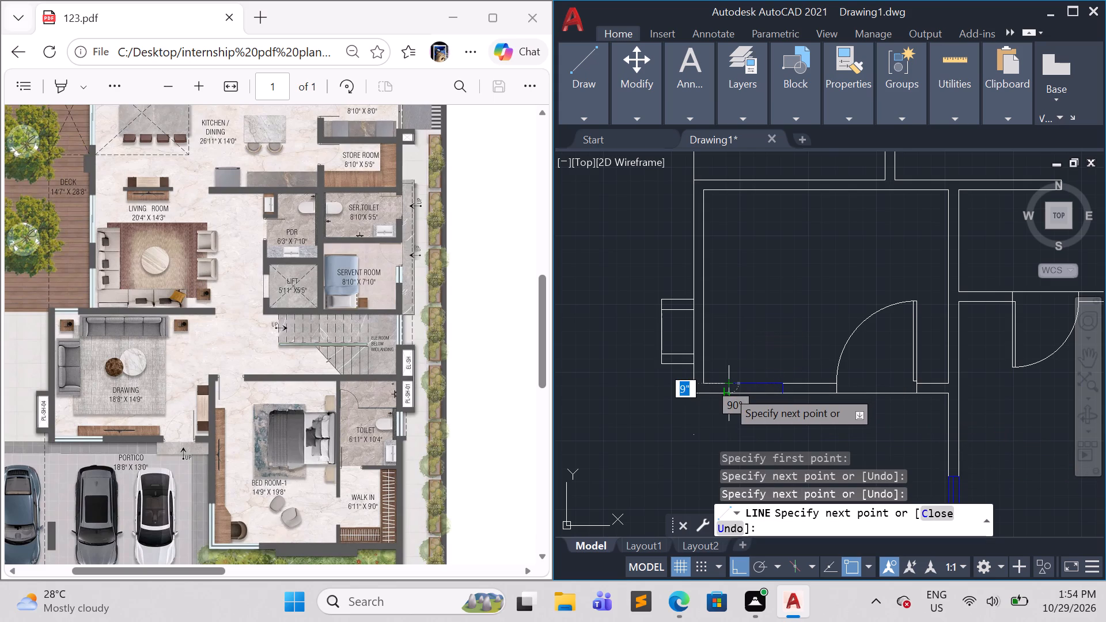
pyautogui.click(727, 390)
pyautogui.click(779, 397)
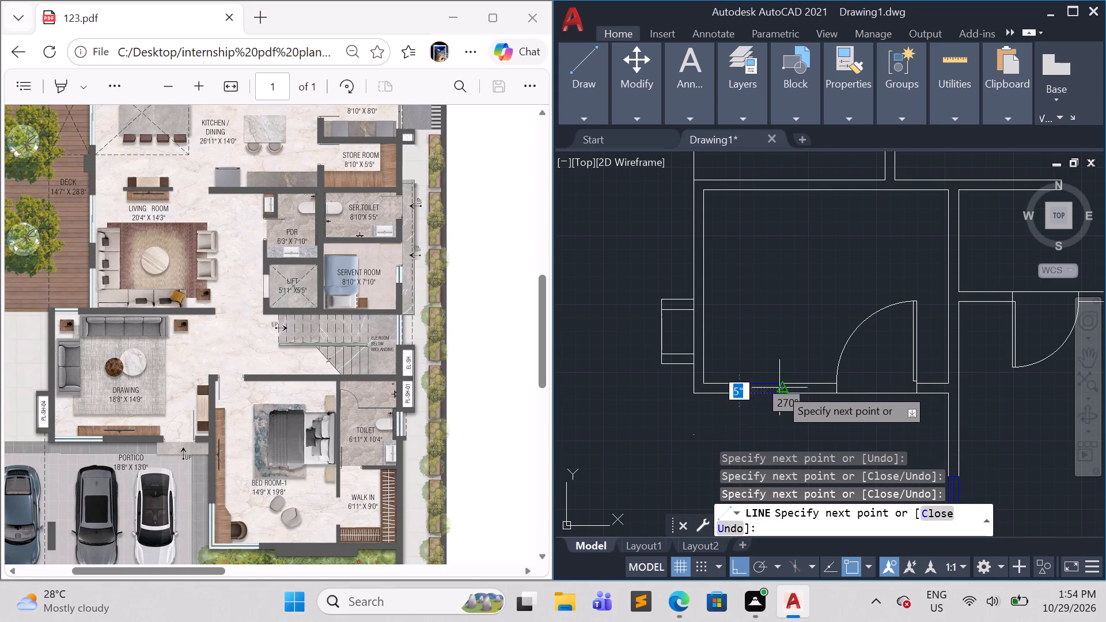
# Add a centre line through the drawing room's south window, running between the midpoints of its two short ends.
pyautogui.scroll(4, 779, 388)
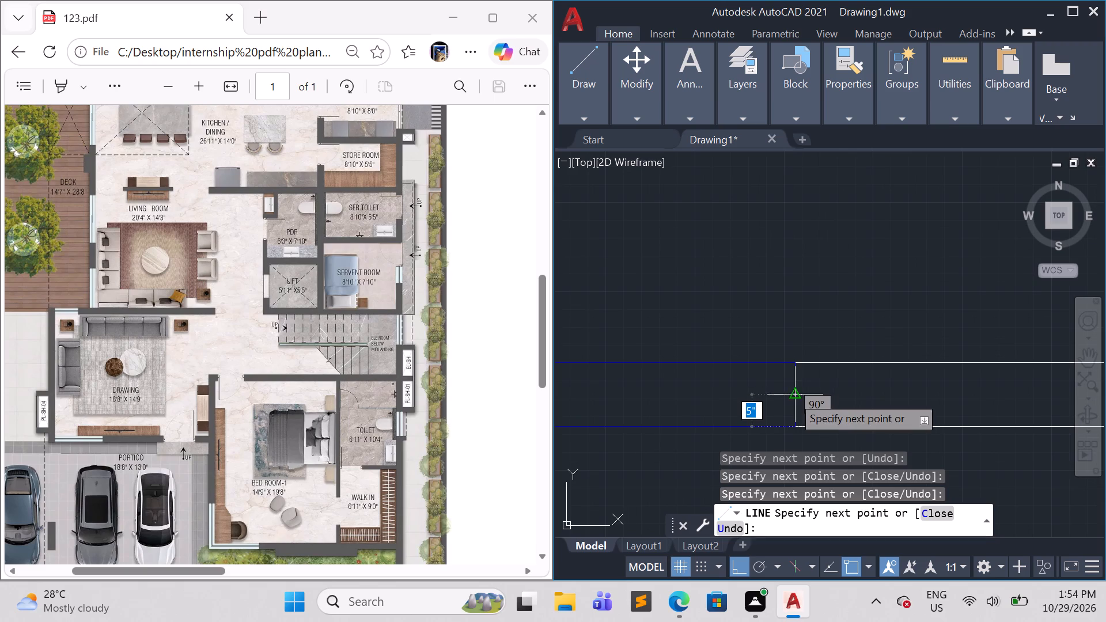
pyautogui.click(791, 395)
pyautogui.scroll(-4, 719, 411)
pyautogui.scroll(3, 653, 409)
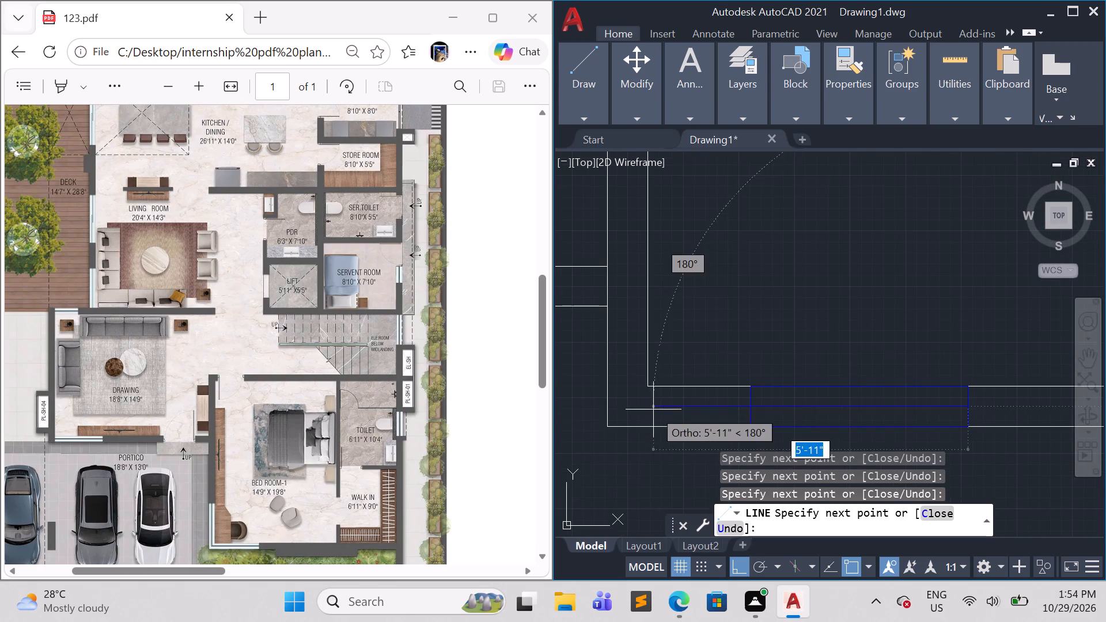
pyautogui.click(748, 409)
pyautogui.press('Escape')
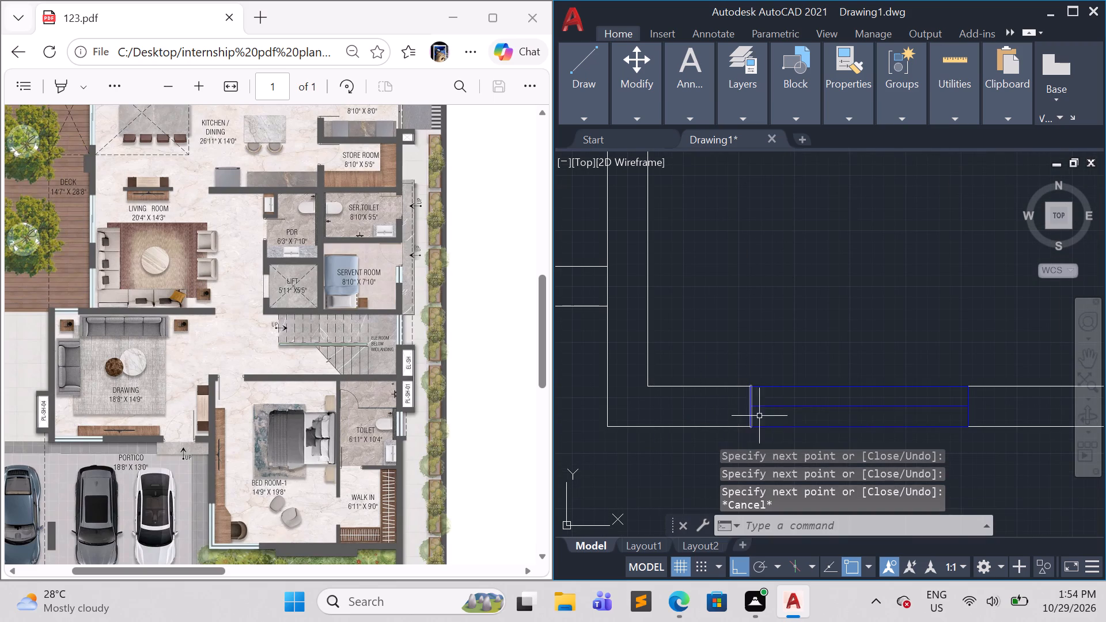
# Start copying all five lines of the drawing room's south window, using its northeast corner as the base point.
pyautogui.scroll(-4, 802, 412)
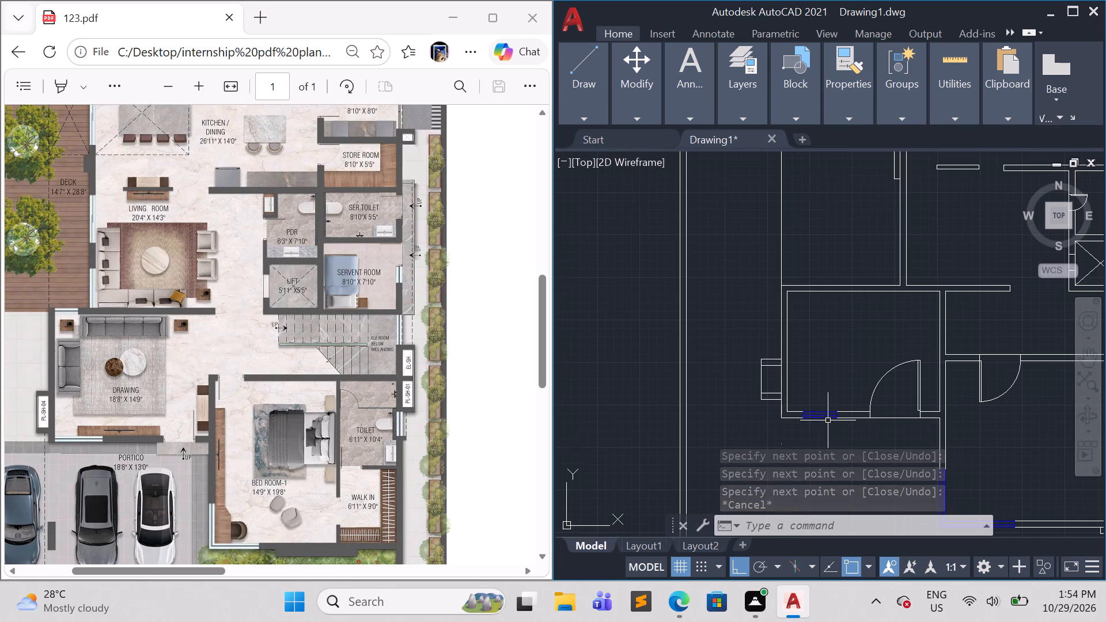
pyautogui.scroll(3, 828, 420)
pyautogui.click(825, 411)
pyautogui.click(824, 399)
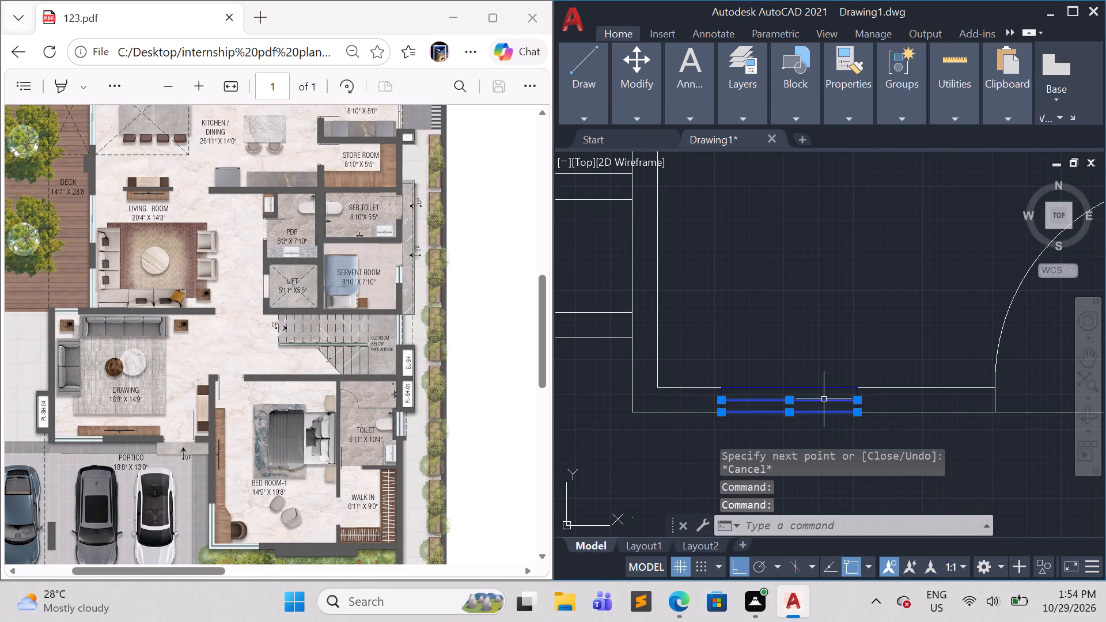
pyautogui.click(818, 384)
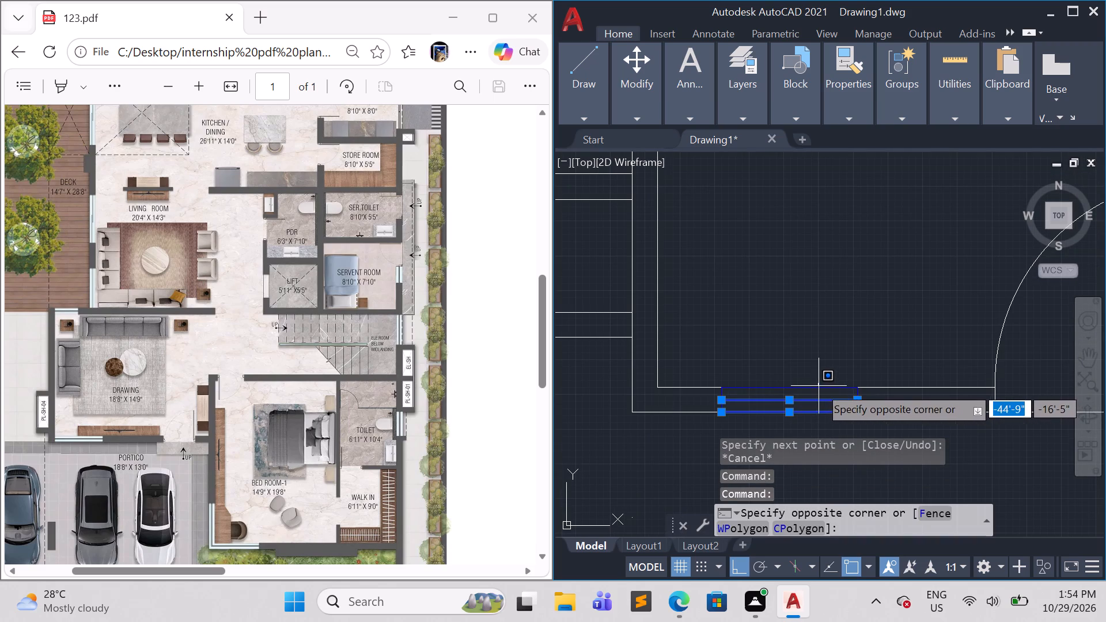
pyautogui.click(819, 386)
pyautogui.click(817, 387)
pyautogui.scroll(3, 863, 408)
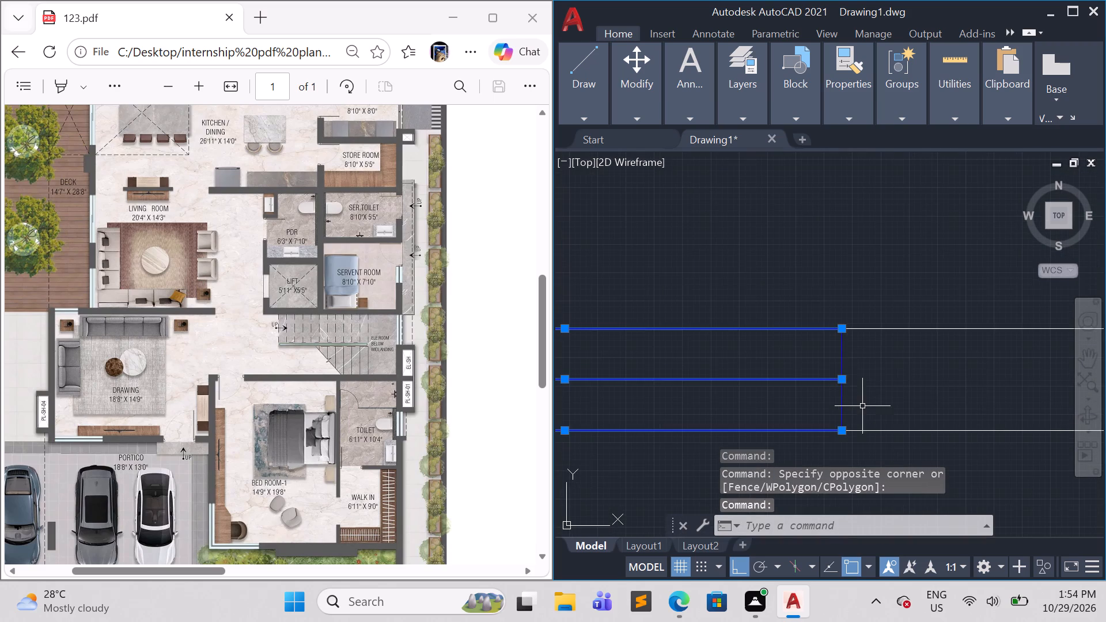
pyautogui.click(844, 361)
pyautogui.scroll(-4, 831, 391)
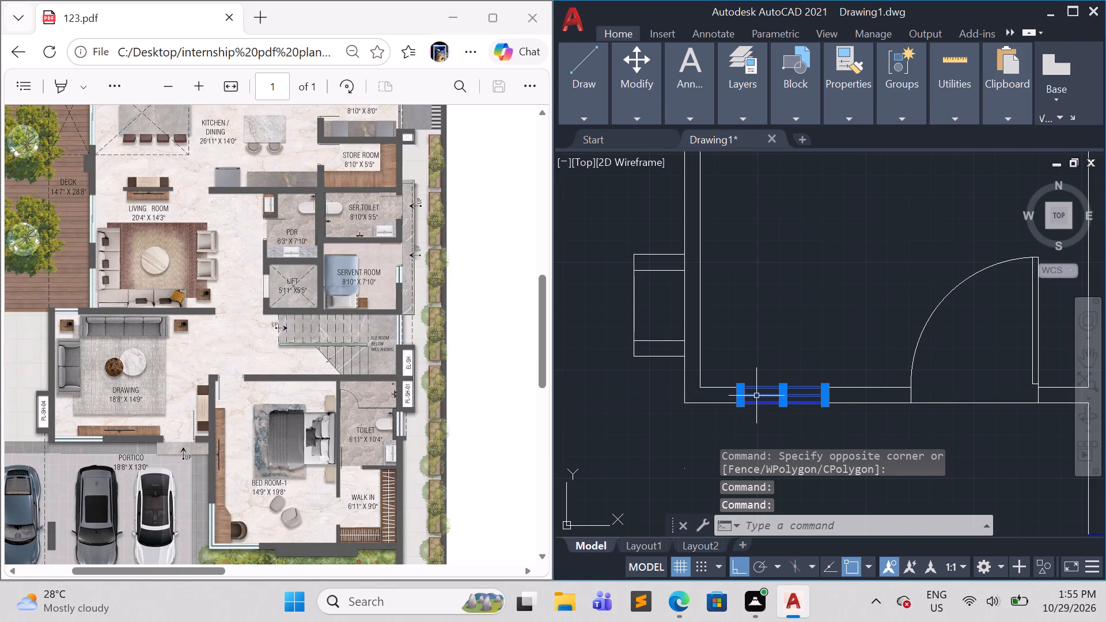
pyautogui.scroll(4, 751, 395)
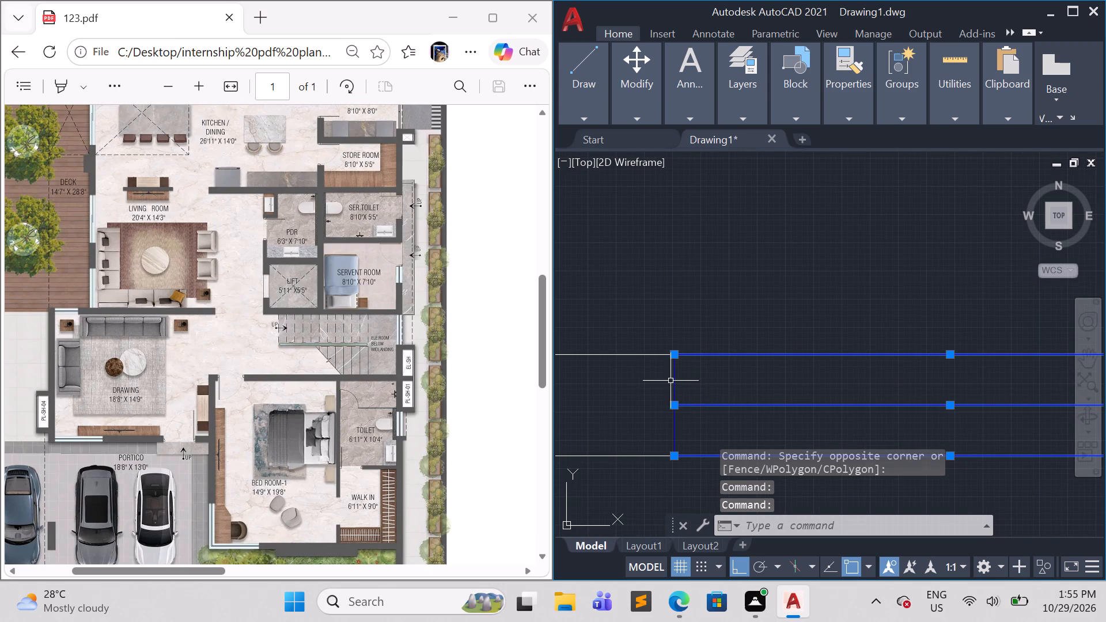
pyautogui.click(673, 381)
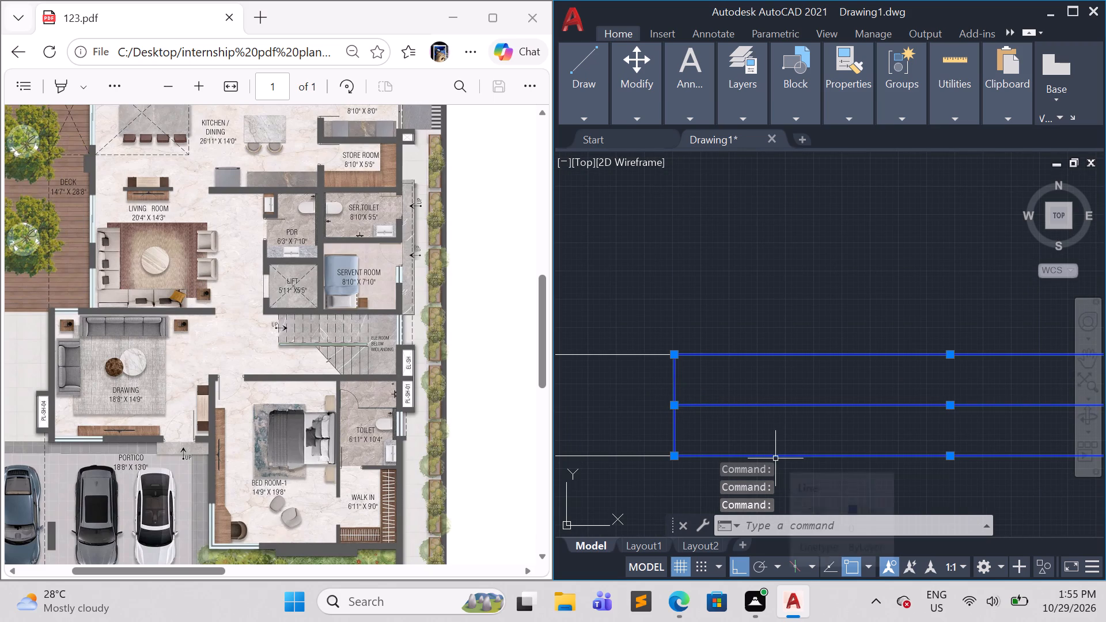
pyautogui.press('m')
pyautogui.press('BackSpace')
pyautogui.write('co')
pyautogui.press('Return')
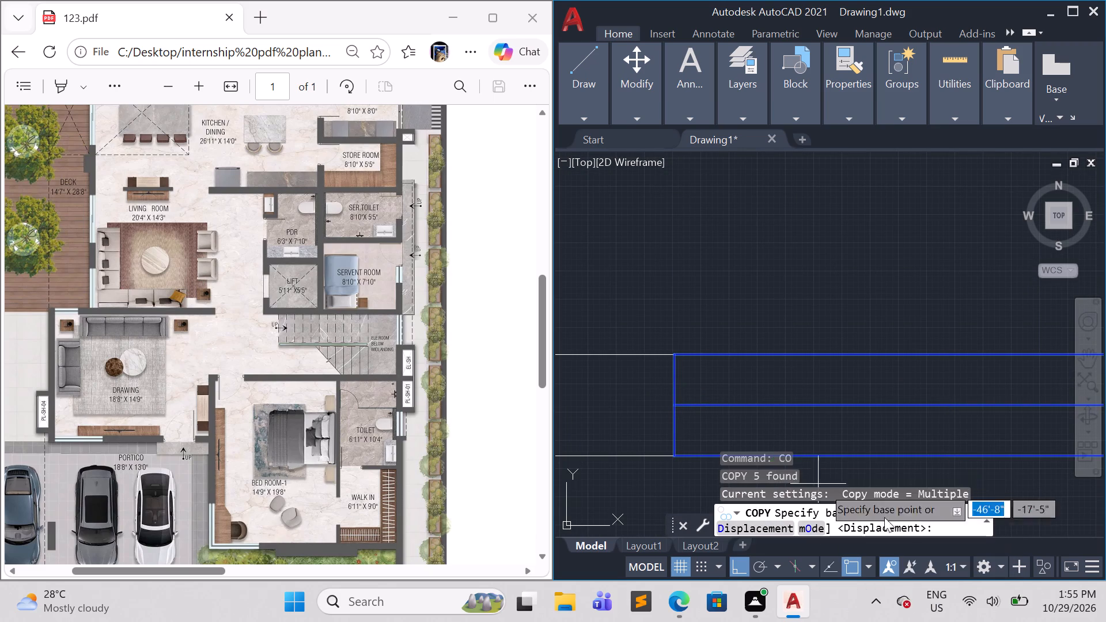
pyautogui.scroll(-4, 913, 519)
pyautogui.scroll(-2, 1018, 471)
pyautogui.moveTo(1003, 471); pyautogui.dragTo(948, 471, button='middle')
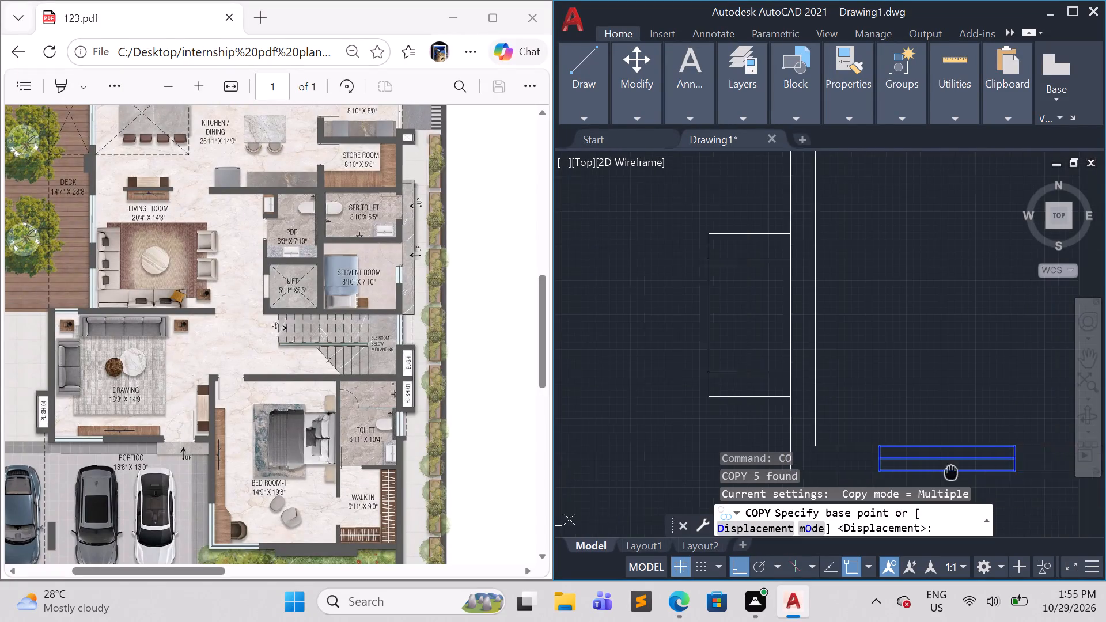
pyautogui.moveTo(948, 471); pyautogui.dragTo(704, 416, button='middle')
pyautogui.click(762, 388)
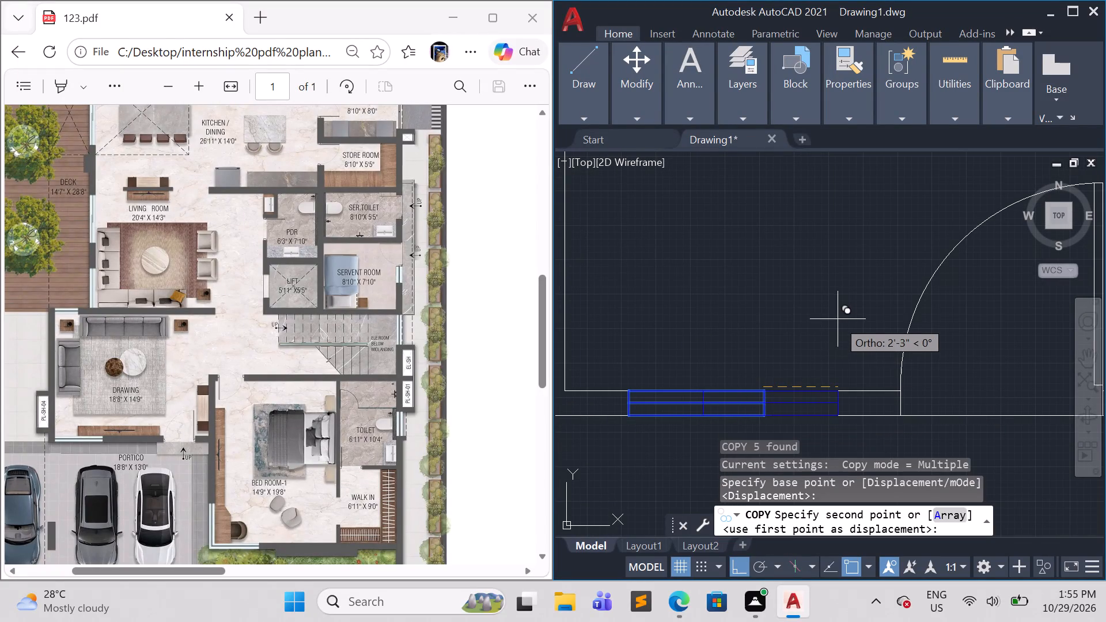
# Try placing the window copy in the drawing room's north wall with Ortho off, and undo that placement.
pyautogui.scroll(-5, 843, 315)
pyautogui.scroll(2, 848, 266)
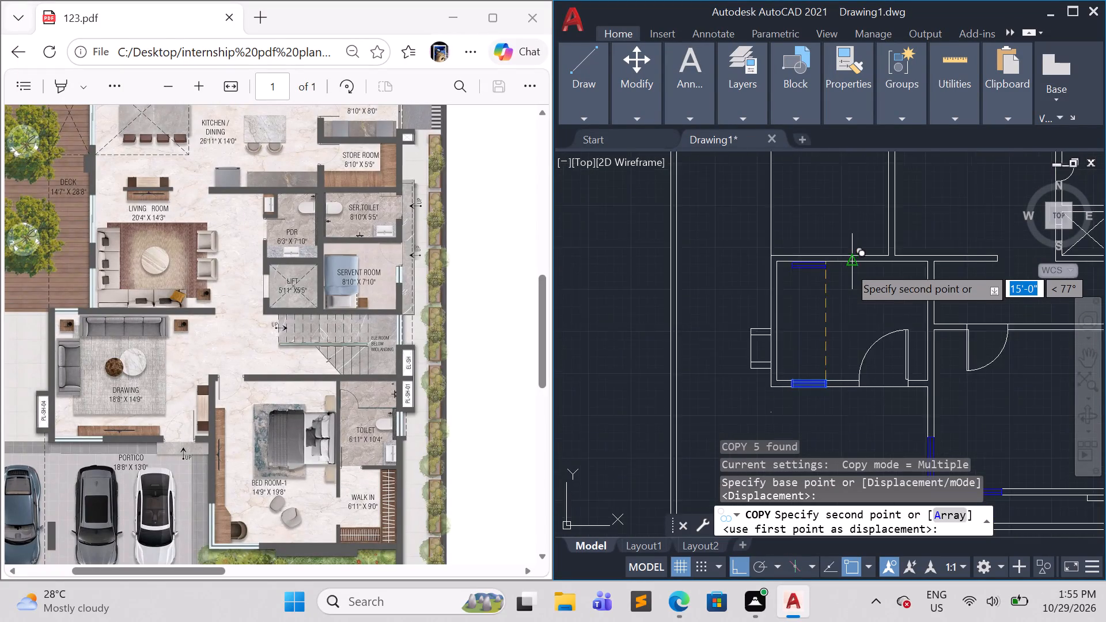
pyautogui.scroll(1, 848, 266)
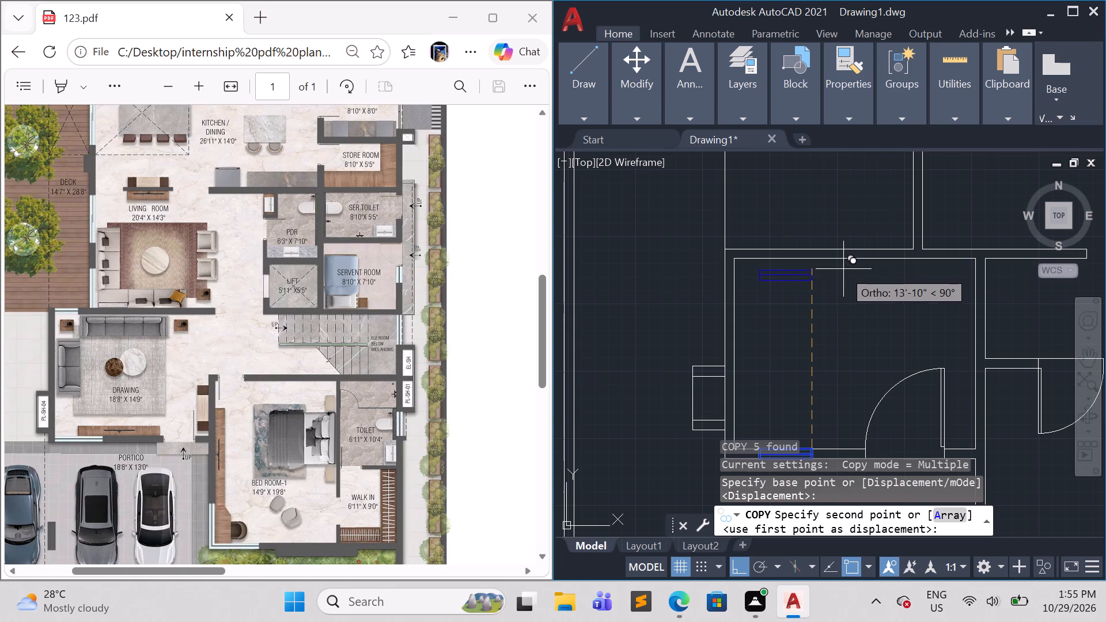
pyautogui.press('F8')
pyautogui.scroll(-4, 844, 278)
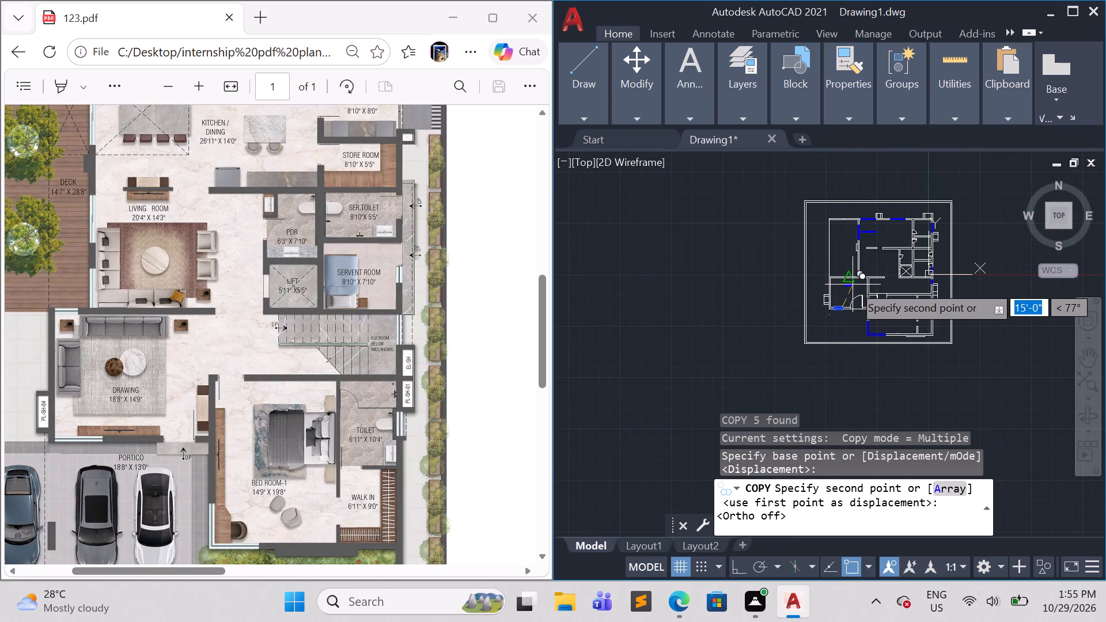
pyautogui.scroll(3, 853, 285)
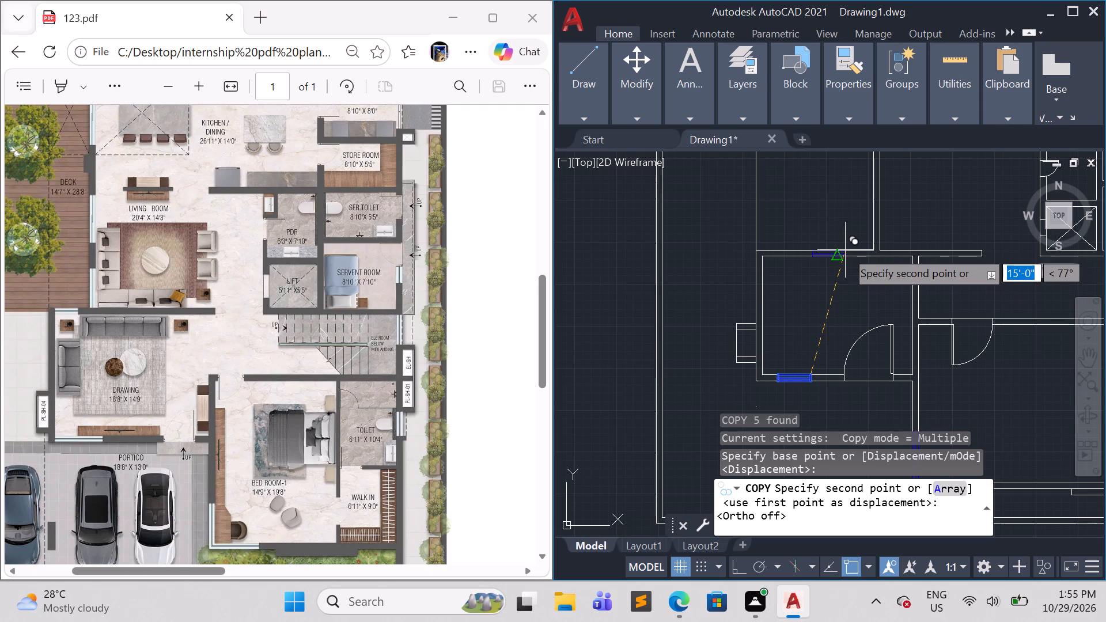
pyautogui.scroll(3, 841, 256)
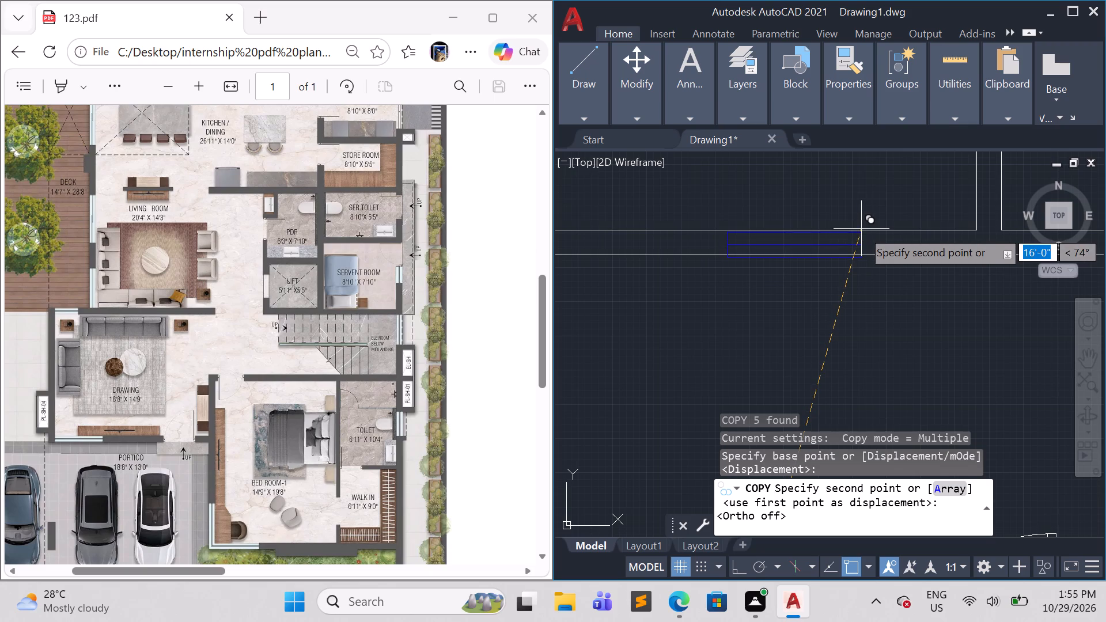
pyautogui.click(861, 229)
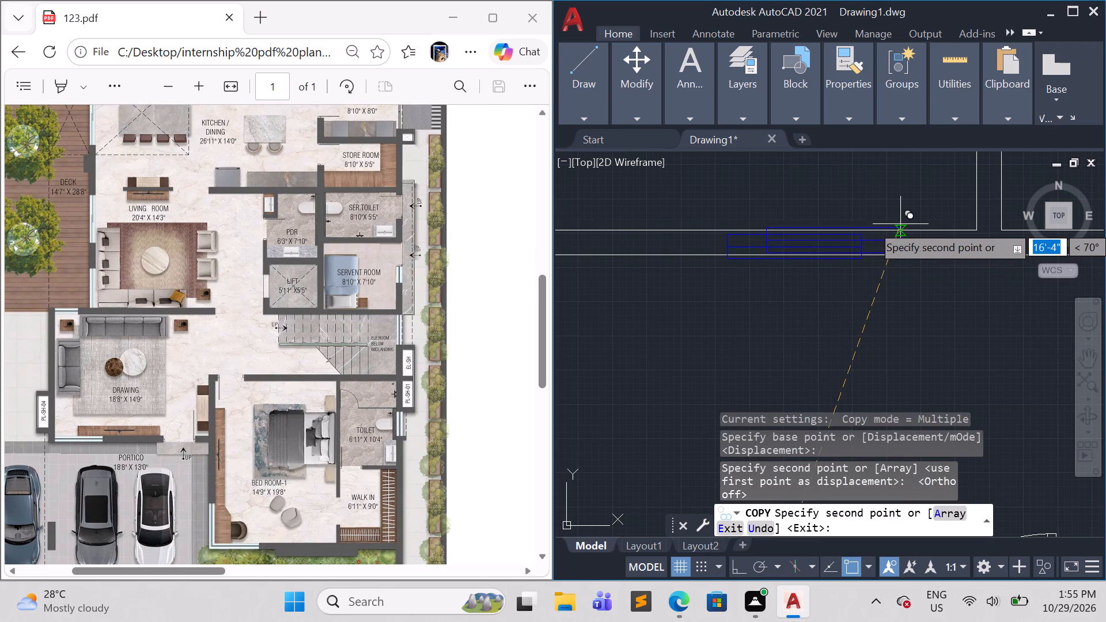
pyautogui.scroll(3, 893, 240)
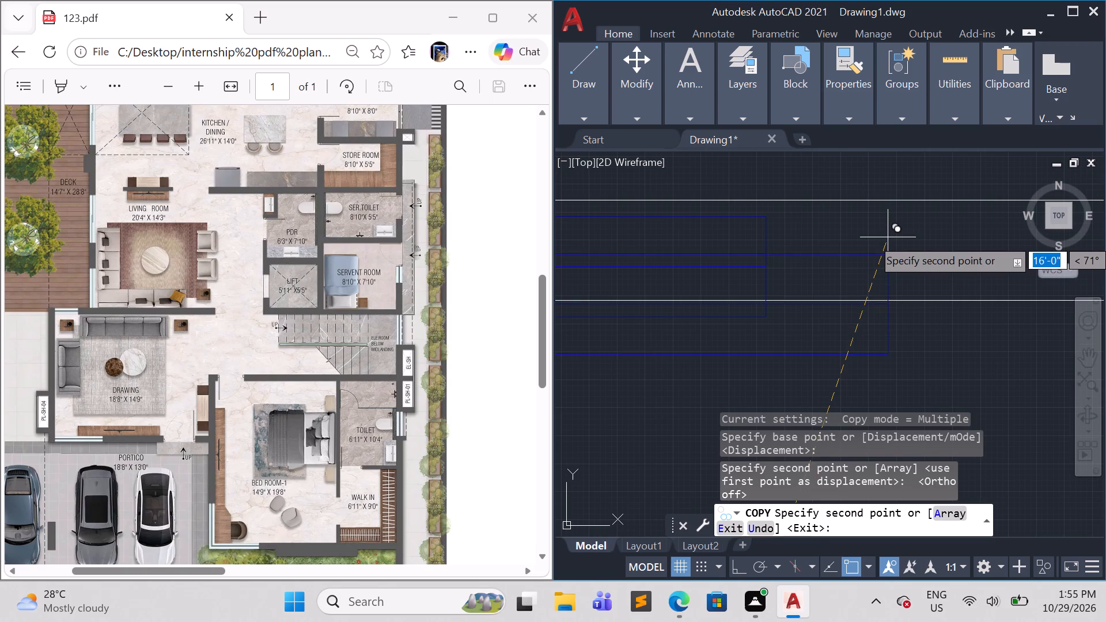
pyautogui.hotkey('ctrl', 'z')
# Place one copy of the window in the drawing room's north wall, west of the living room's partition, with Ortho off.
pyautogui.scroll(-2, 833, 273)
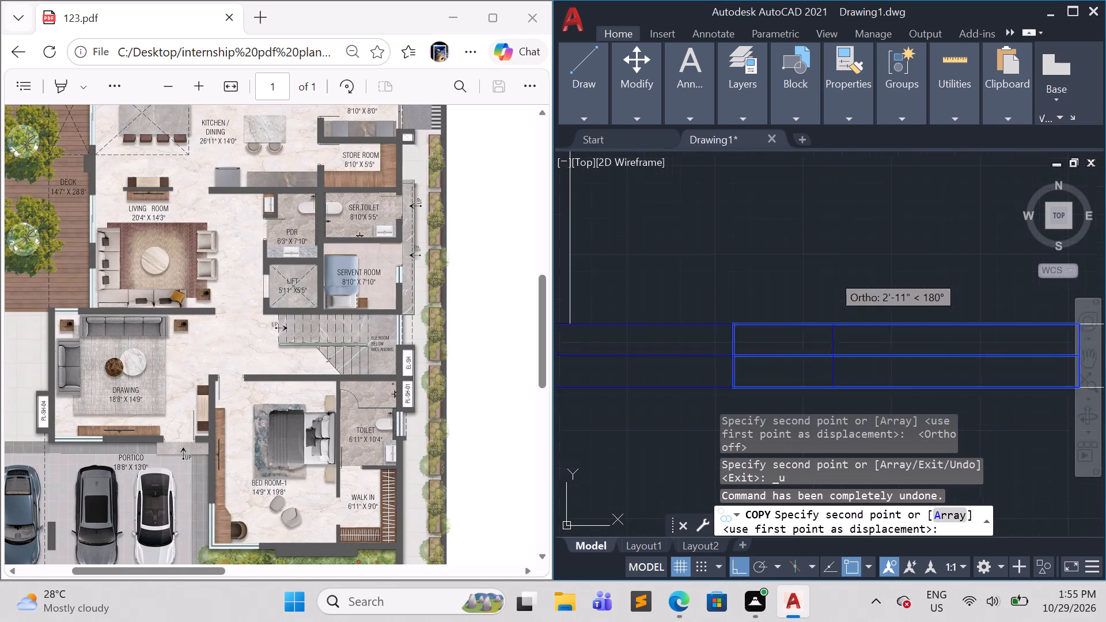
pyautogui.scroll(-3, 832, 274)
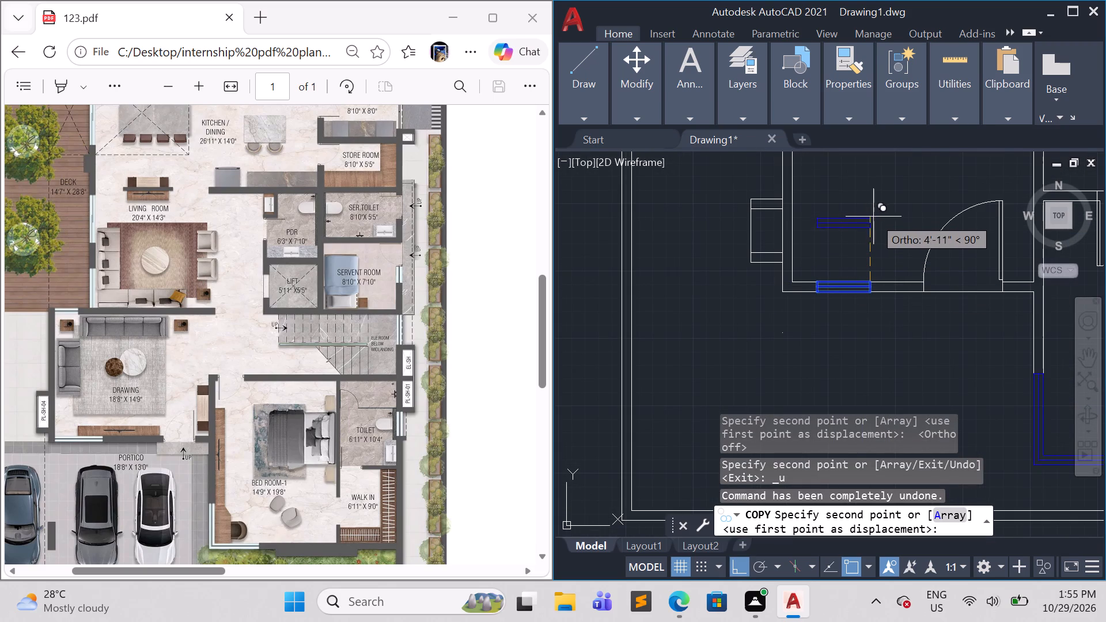
pyautogui.press('F8')
pyautogui.scroll(-1, 900, 232)
pyautogui.moveTo(900, 240); pyautogui.dragTo(847, 307, button='middle')
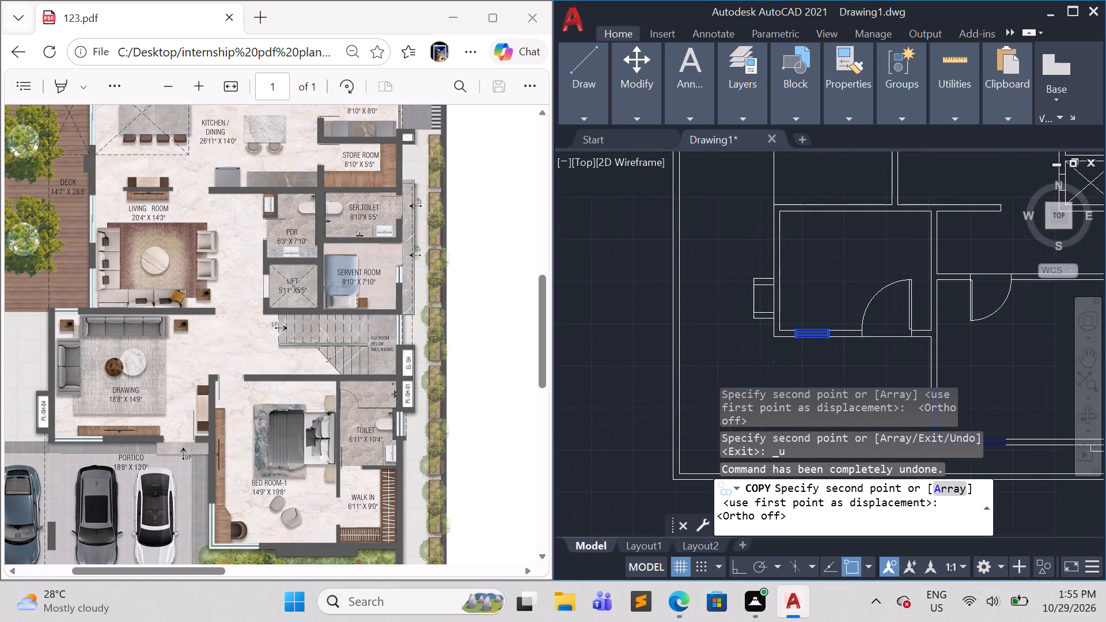
pyautogui.scroll(3, 869, 211)
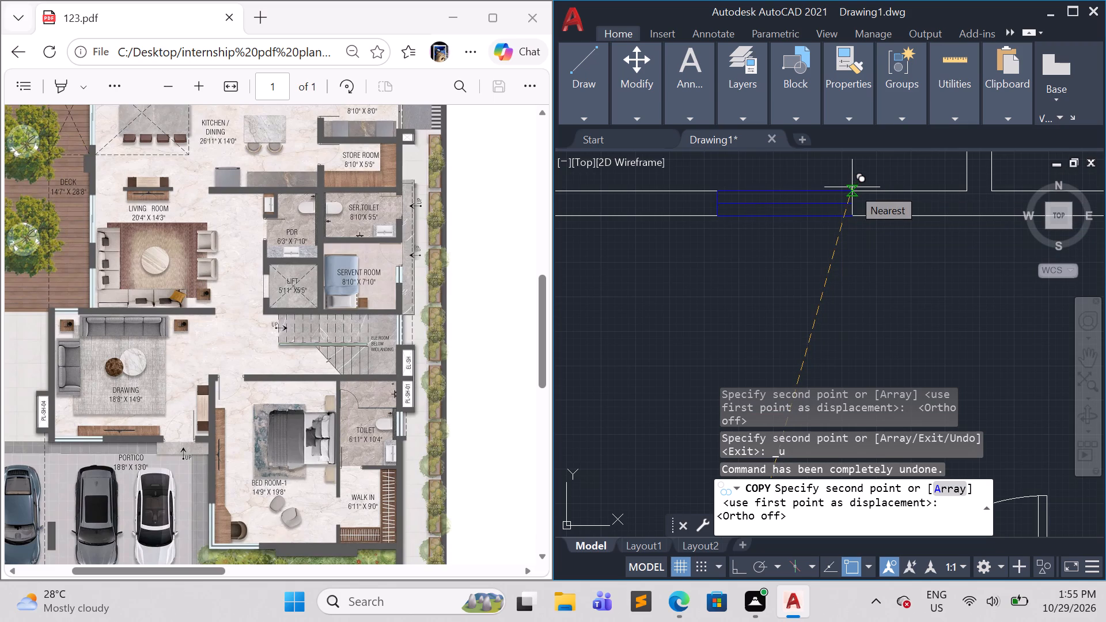
pyautogui.click(852, 187)
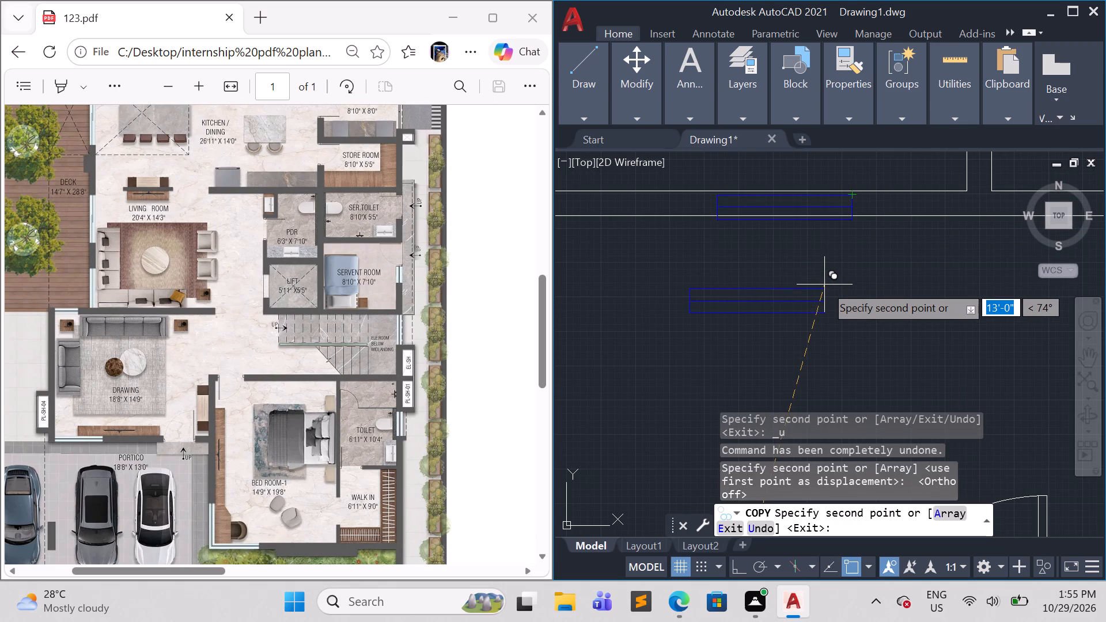
pyautogui.press('Escape')
# Move all five lines of the drawing room's north window about 1" north from its northeast corner, flush with the wall's outer line.
pyautogui.moveTo(863, 267); pyautogui.dragTo(849, 342, button='middle')
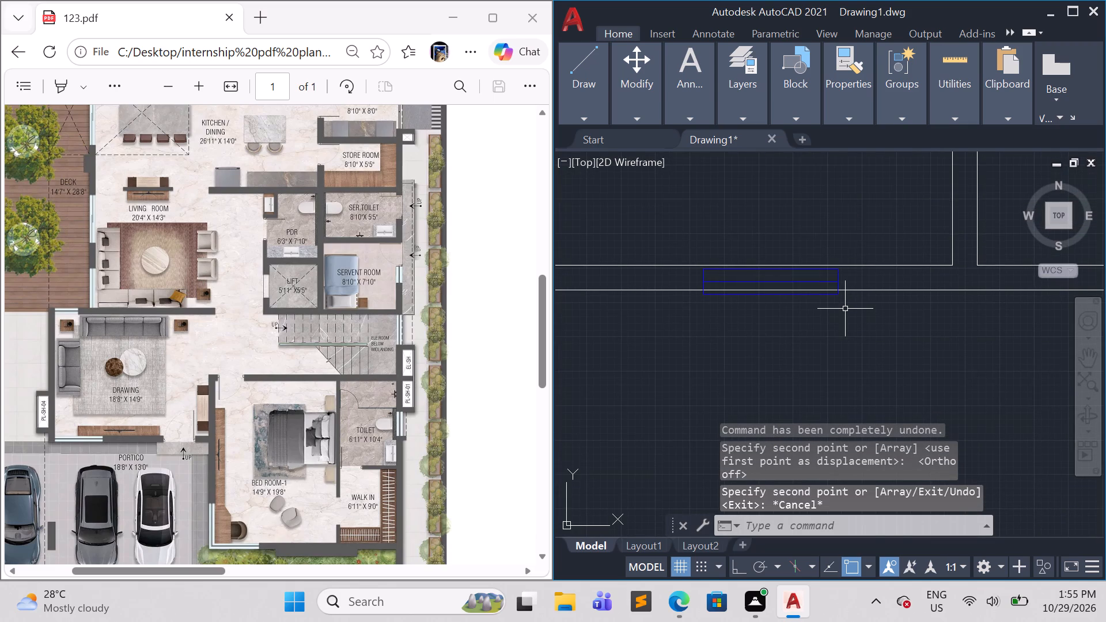
pyautogui.scroll(2, 845, 309)
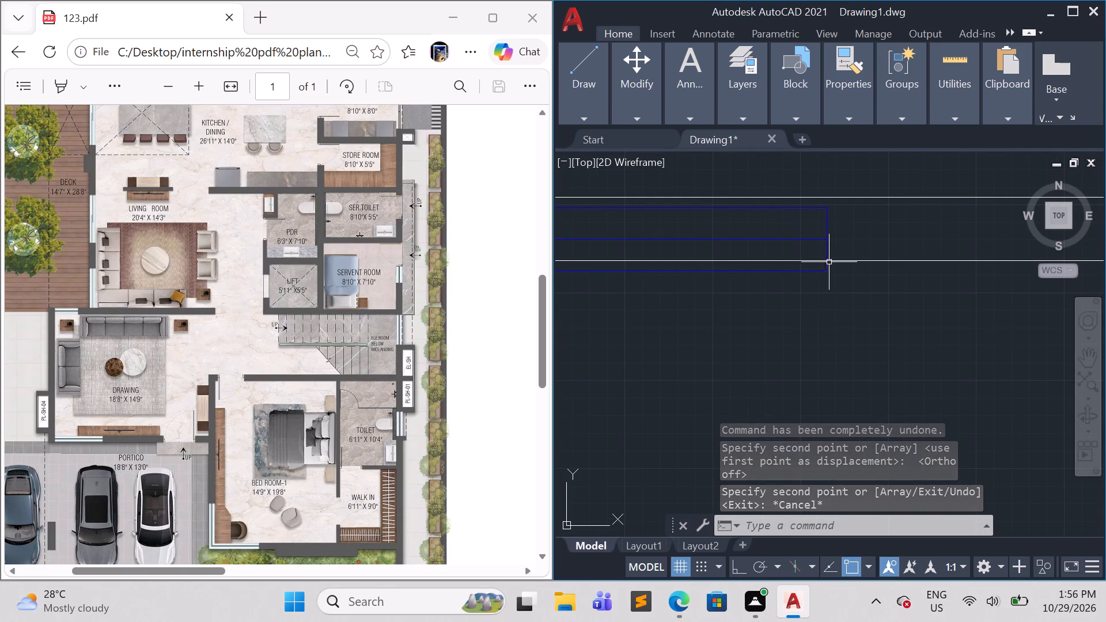
pyautogui.click(828, 258)
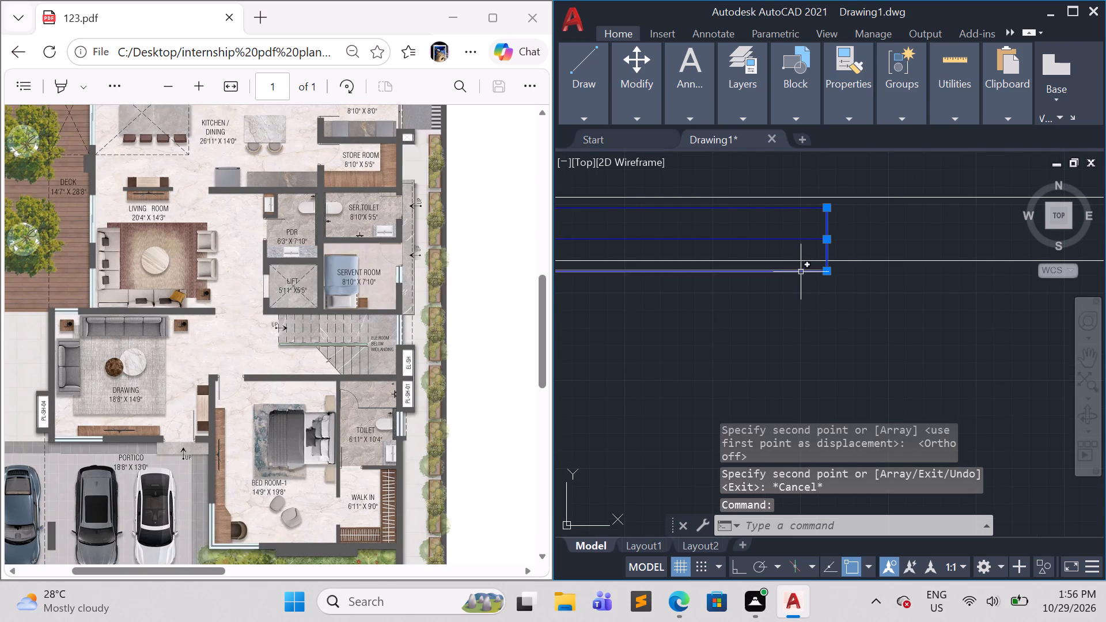
pyautogui.click(801, 272)
pyautogui.click(797, 241)
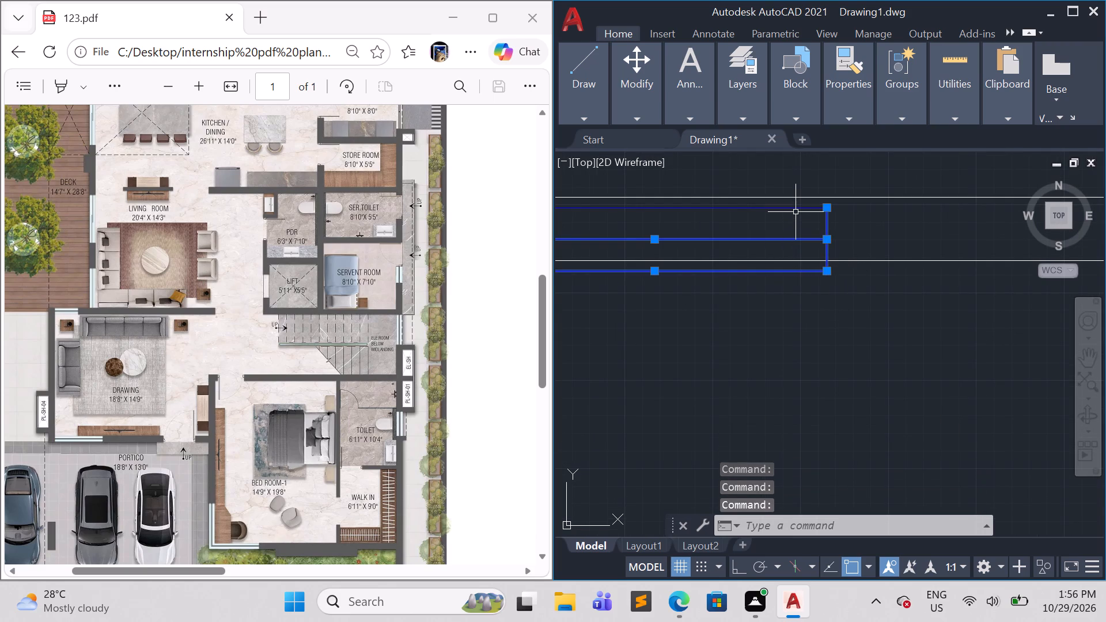
pyautogui.click(796, 205)
pyautogui.click(794, 208)
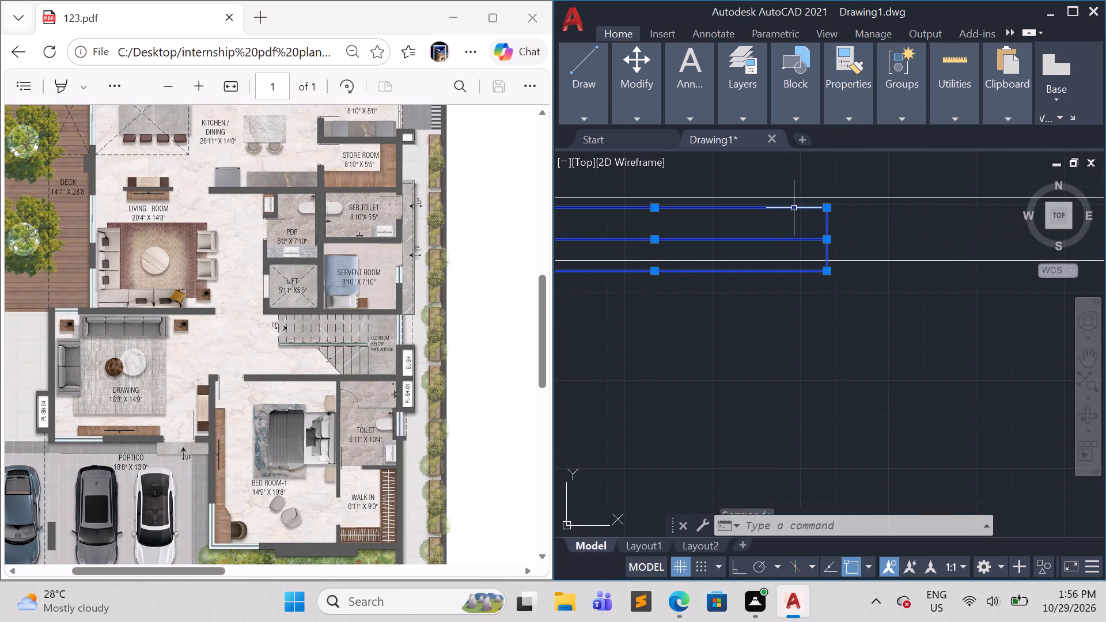
pyautogui.scroll(-4, 802, 257)
pyautogui.scroll(5, 749, 259)
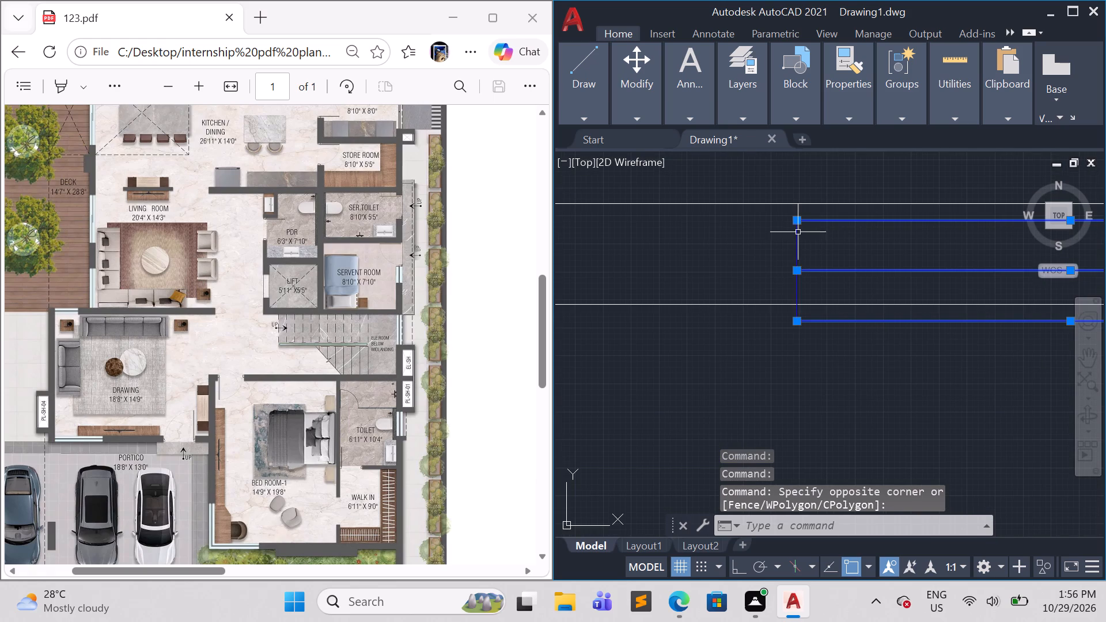
pyautogui.click(797, 233)
pyautogui.scroll(-4, 809, 296)
pyautogui.scroll(1, 896, 302)
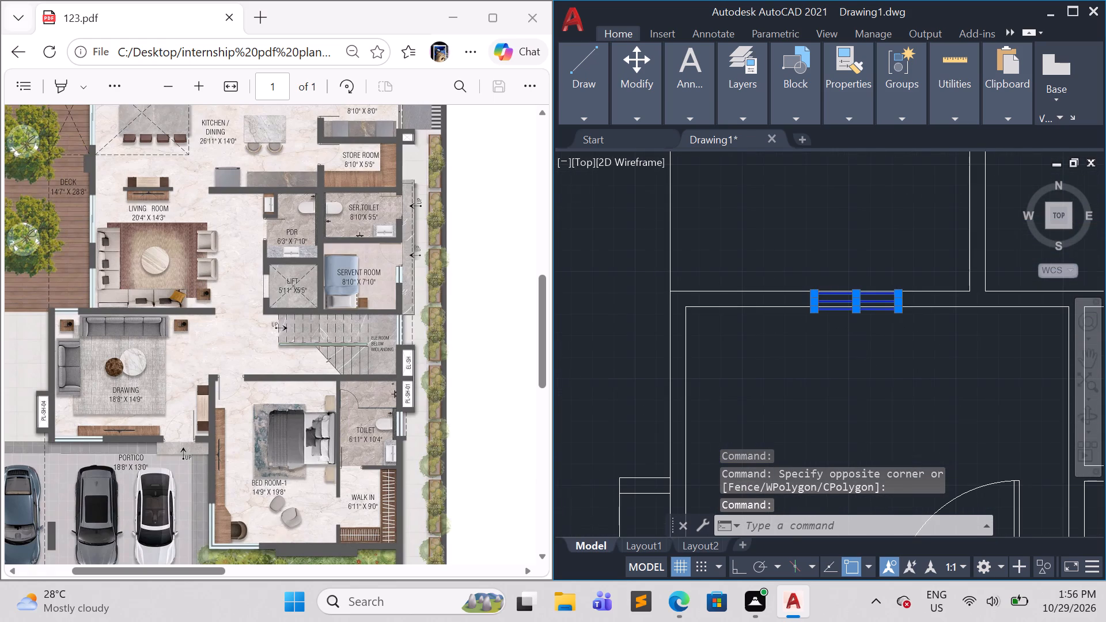
pyautogui.scroll(3, 896, 302)
pyautogui.press('m')
pyautogui.press('Return')
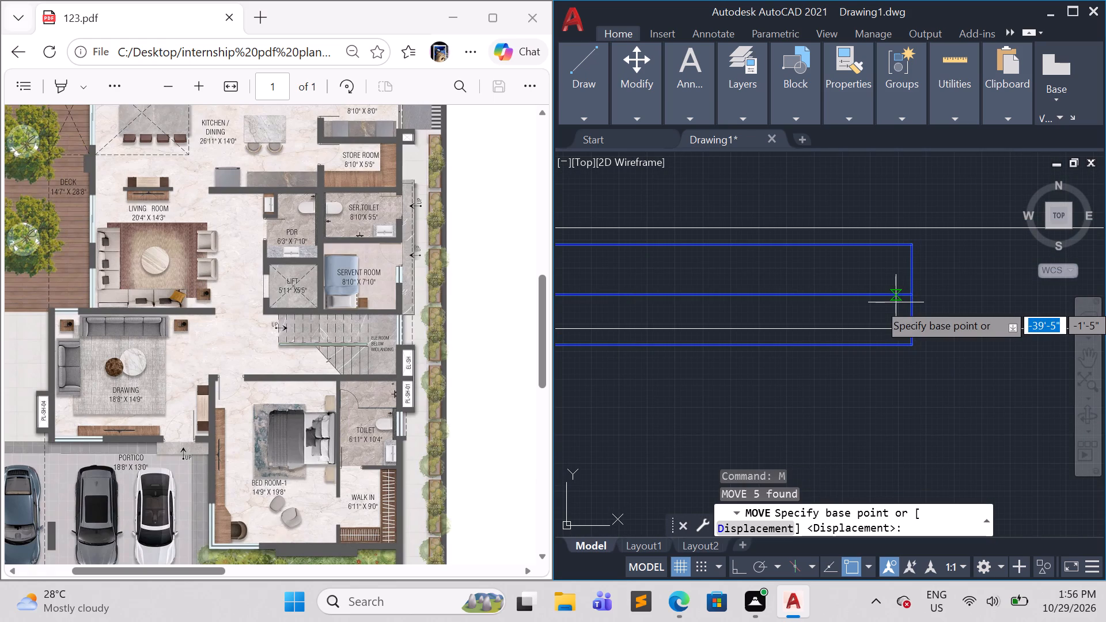
pyautogui.click(908, 248)
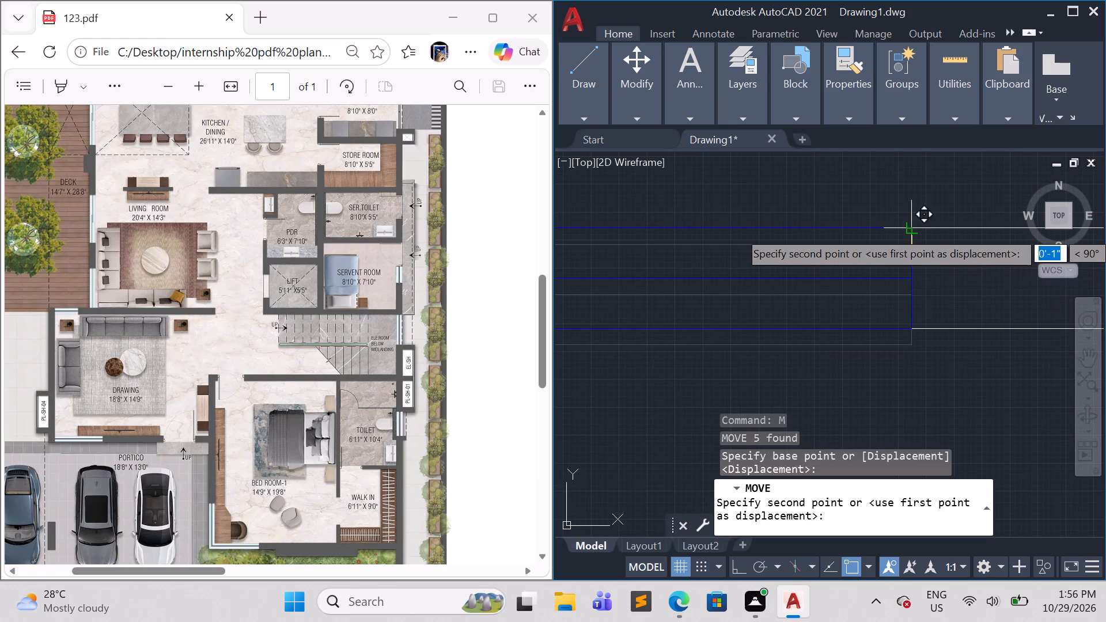
pyautogui.click(910, 230)
pyautogui.press('Escape')
pyautogui.scroll(-5, 919, 382)
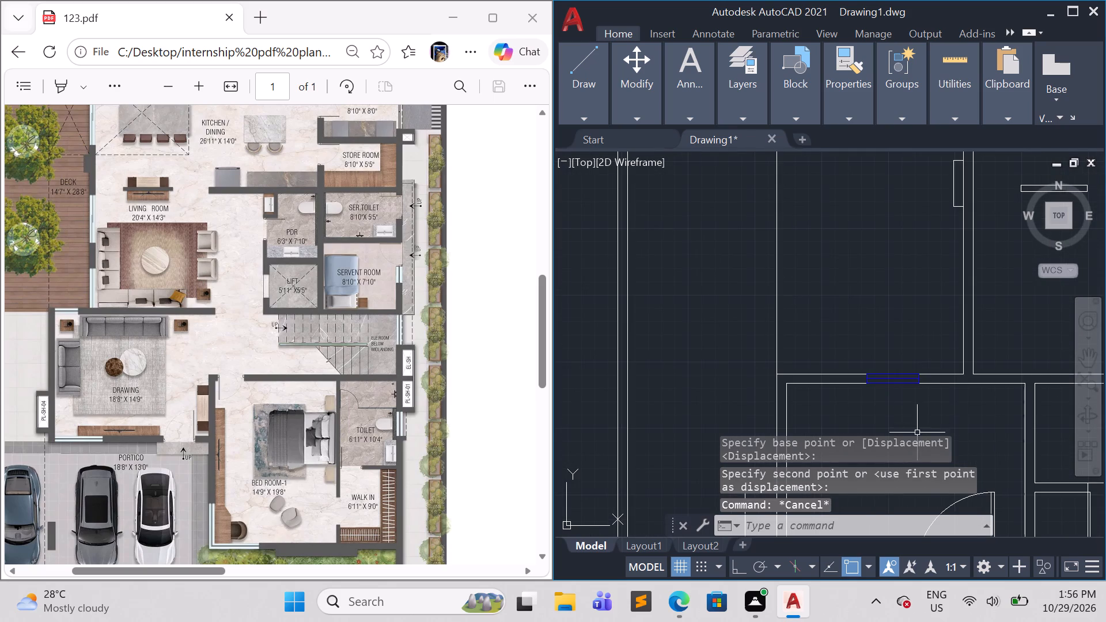
# Erase the stray point just south of the drawing room's southwest corner.
pyautogui.moveTo(916, 435); pyautogui.dragTo(904, 290, button='middle')
pyautogui.scroll(1, 906, 293)
pyautogui.scroll(-3, 862, 300)
pyautogui.scroll(2, 842, 392)
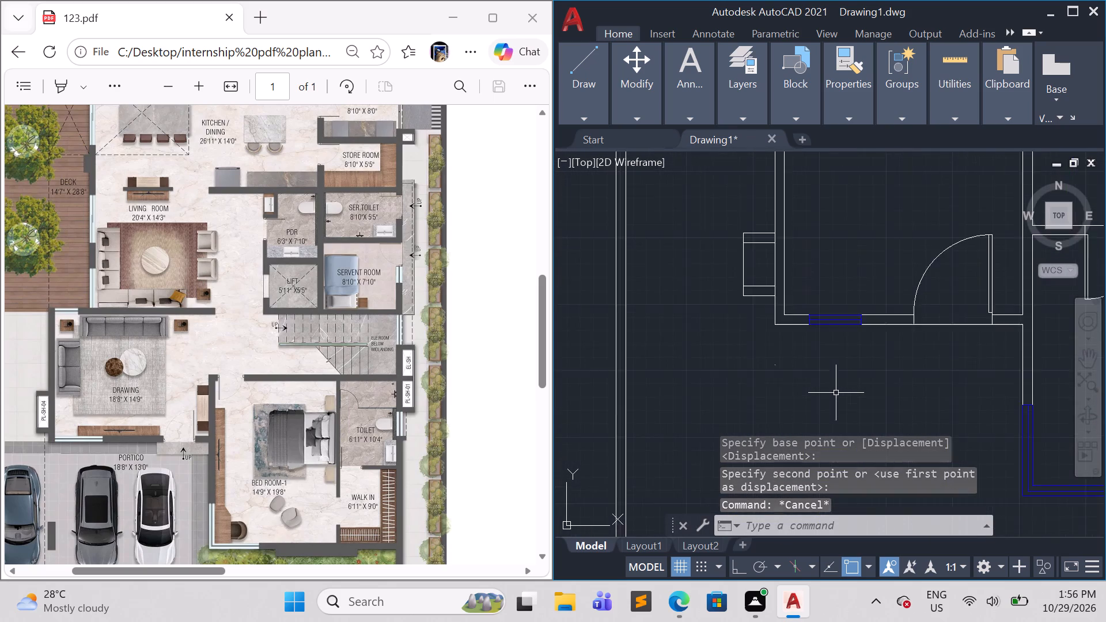
pyautogui.scroll(1, 836, 393)
pyautogui.click(771, 386)
pyautogui.click(701, 348)
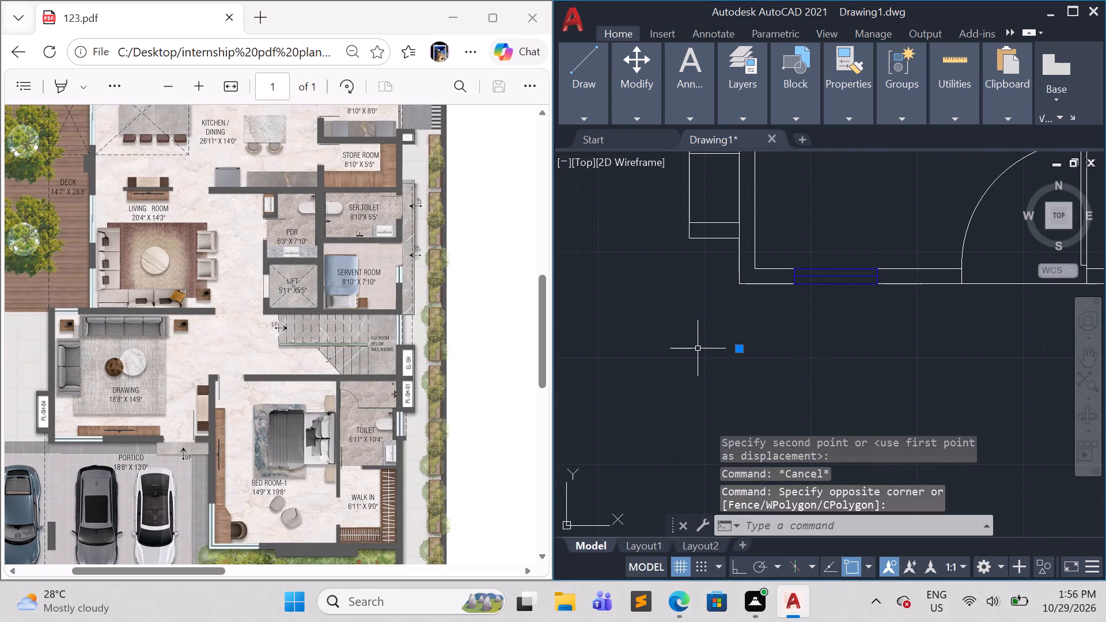
pyautogui.press('e')
pyautogui.press('Return')
pyautogui.press('Escape')
# Draw a window about 3'-6" long near the south end of the living room's west wall, including its centre line.
pyautogui.scroll(-4, 695, 336)
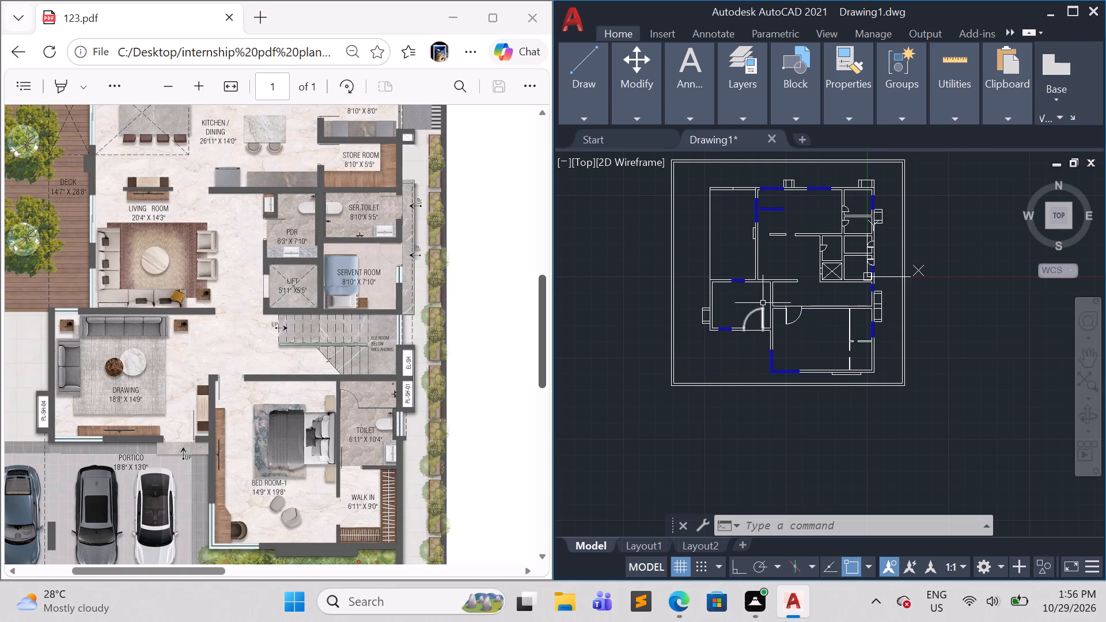
pyautogui.scroll(2, 785, 285)
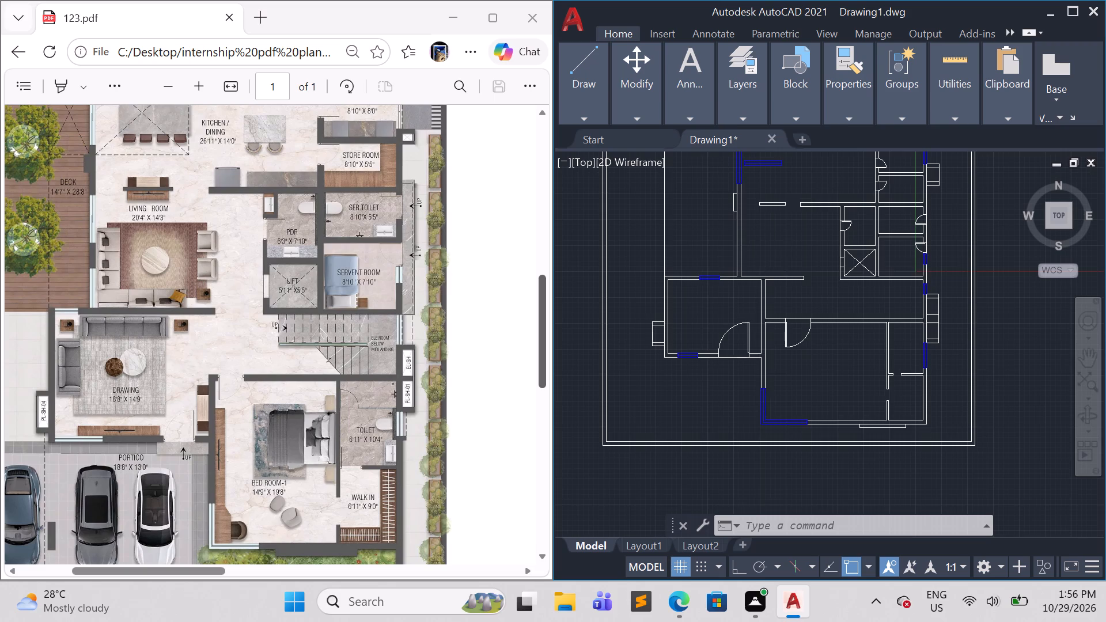
pyautogui.moveTo(763, 245); pyautogui.dragTo(767, 331, button='middle')
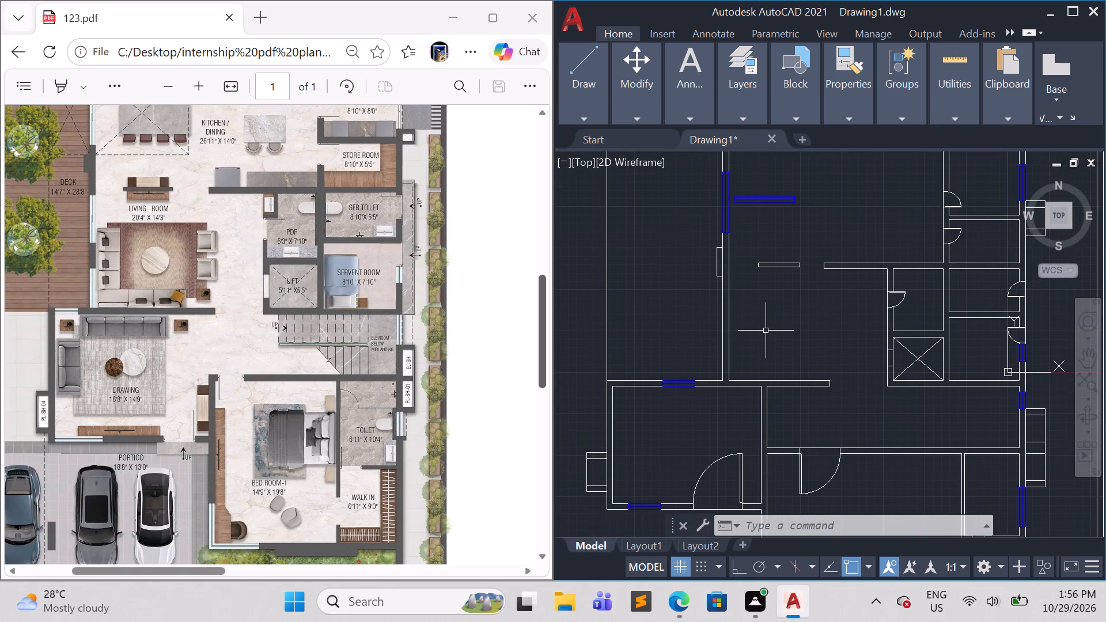
pyautogui.scroll(2, 747, 351)
pyautogui.scroll(-1, 747, 370)
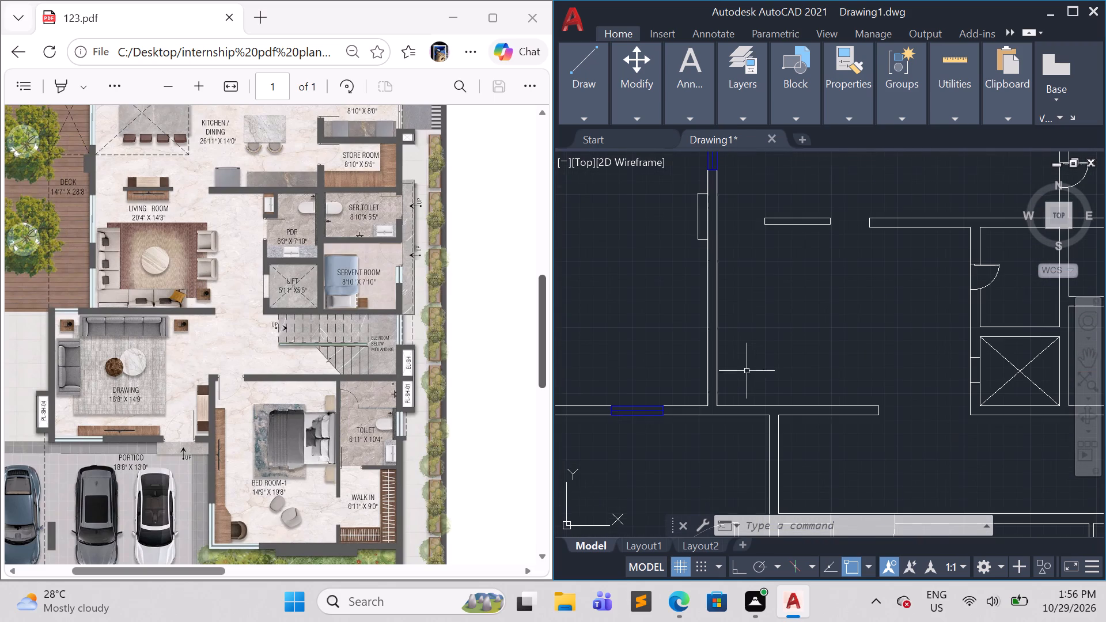
pyautogui.press('l')
pyautogui.press('Return')
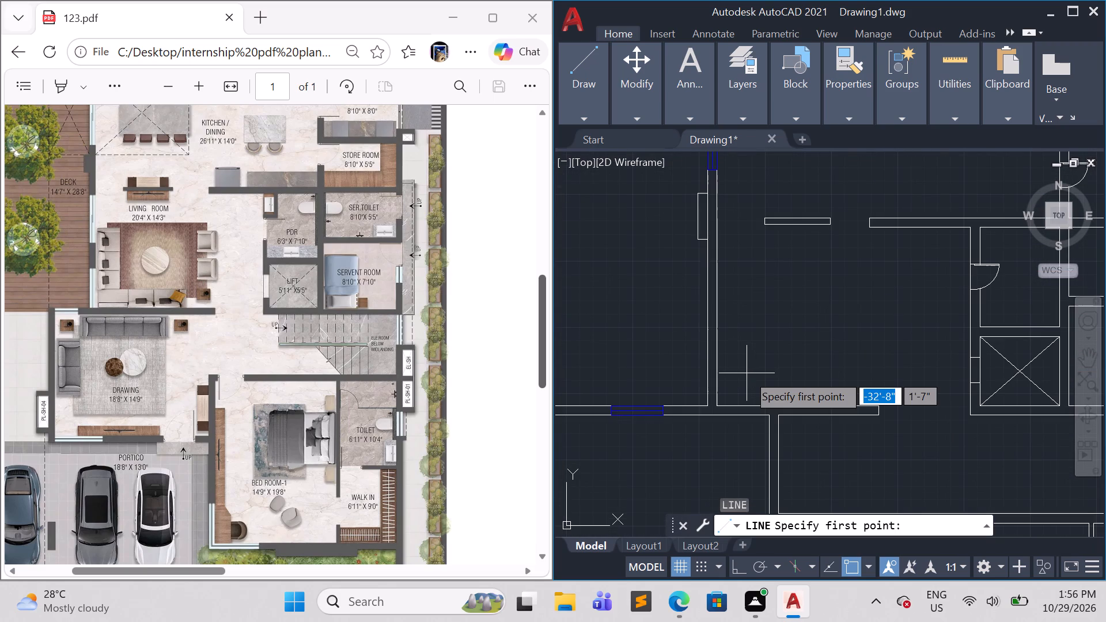
pyautogui.click(707, 384)
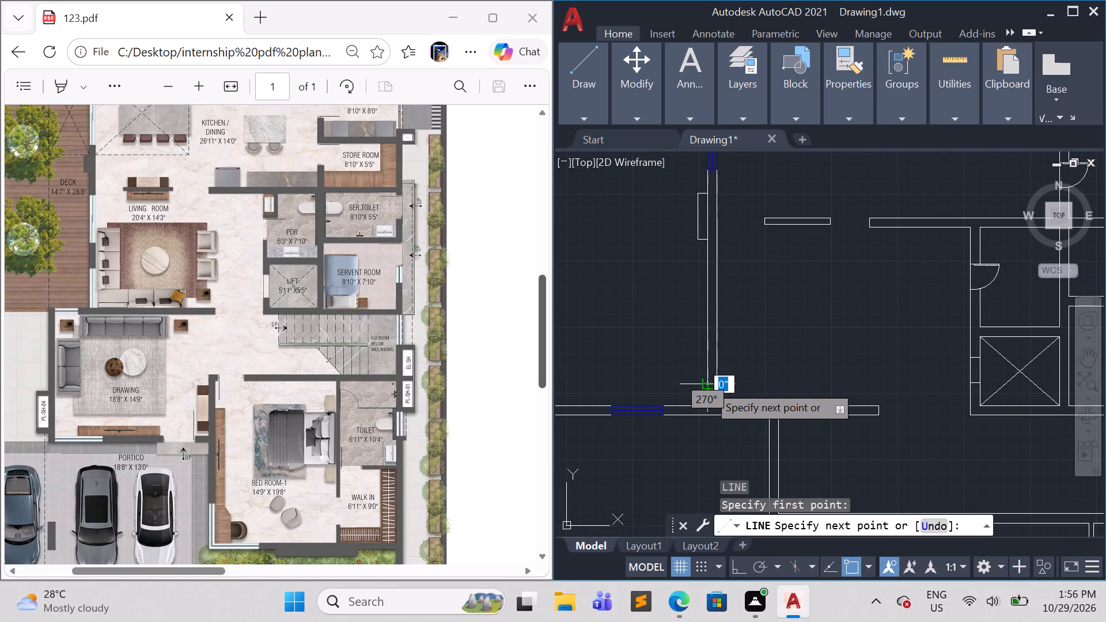
pyautogui.click(715, 387)
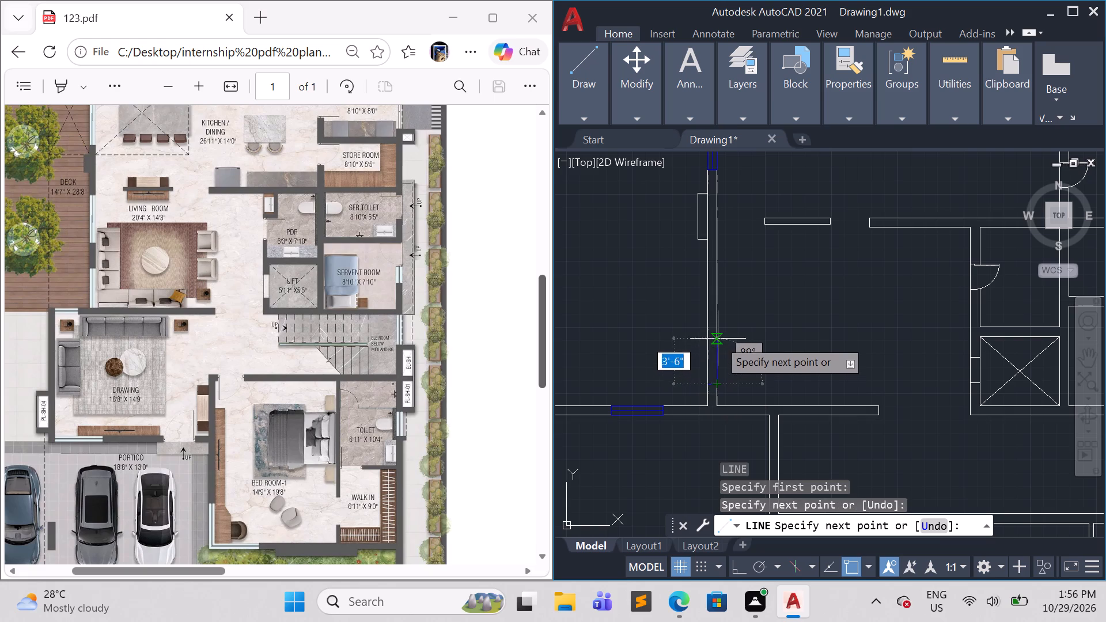
pyautogui.click(718, 338)
pyautogui.click(704, 337)
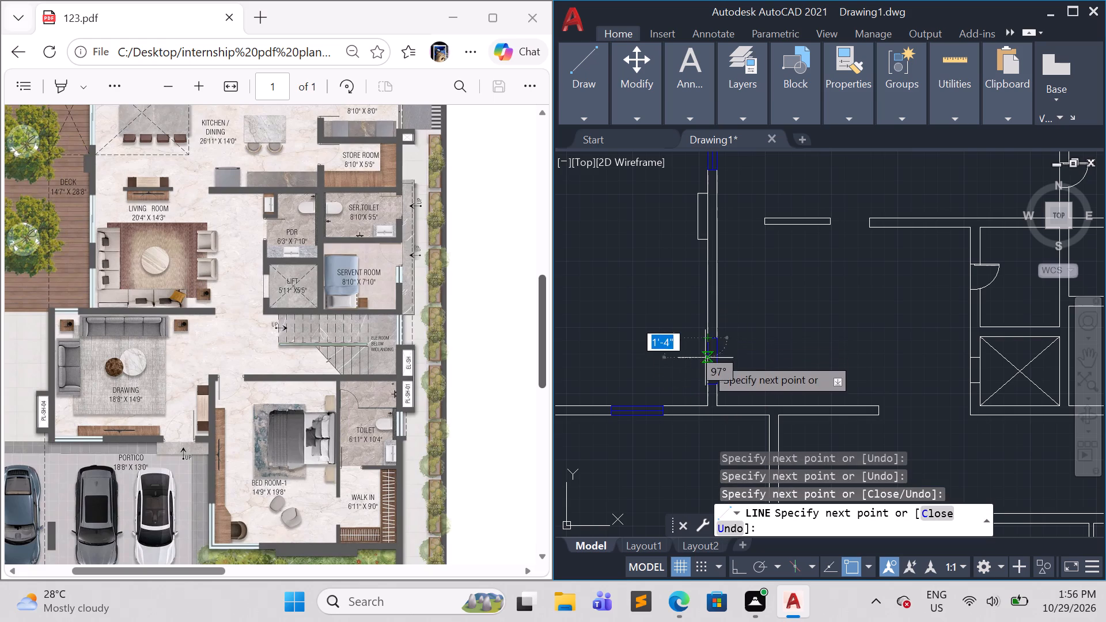
pyautogui.click(710, 381)
pyautogui.scroll(3, 710, 382)
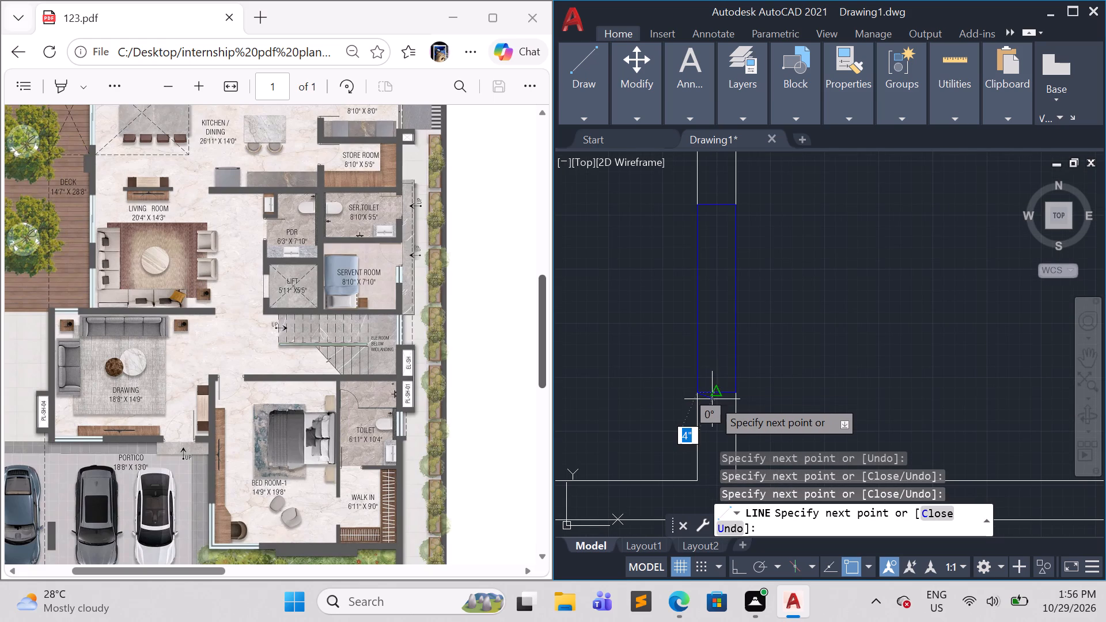
pyautogui.click(715, 392)
pyautogui.click(717, 206)
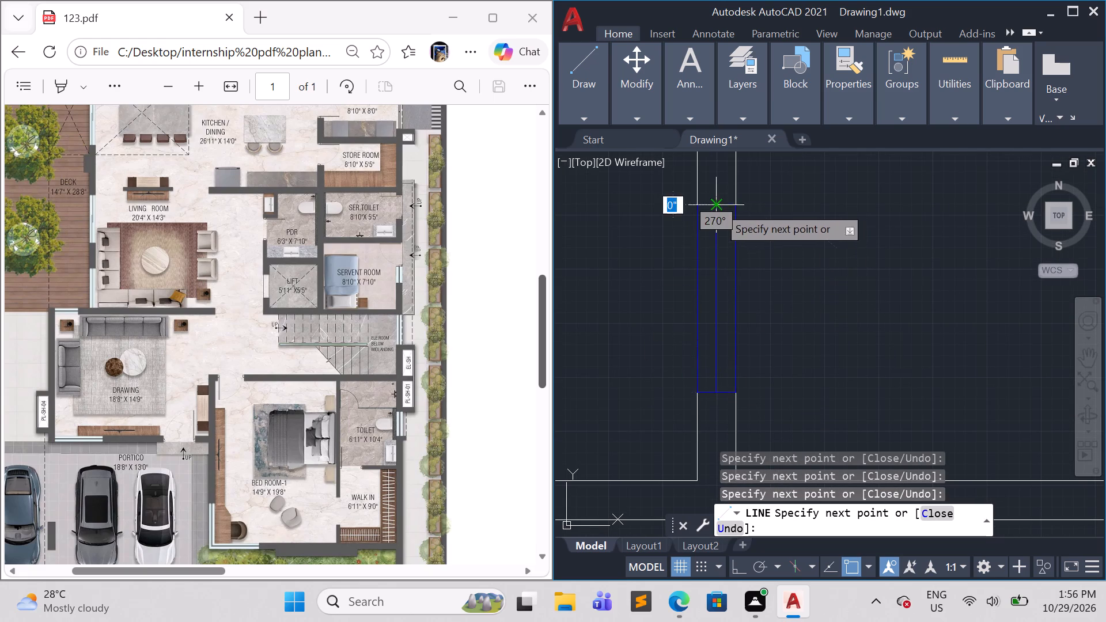
pyautogui.press('Escape')
# Draw another window in the living room's west wall, north of the previous one, with a centre line between its short ends' midpoints.
pyautogui.scroll(-4, 760, 325)
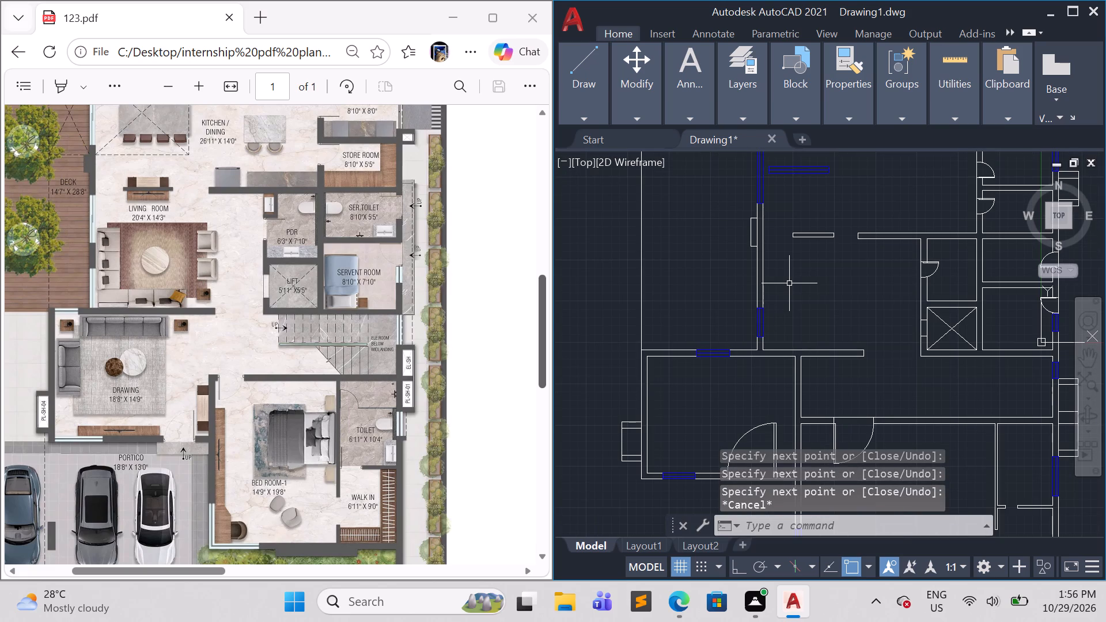
pyautogui.scroll(1, 808, 256)
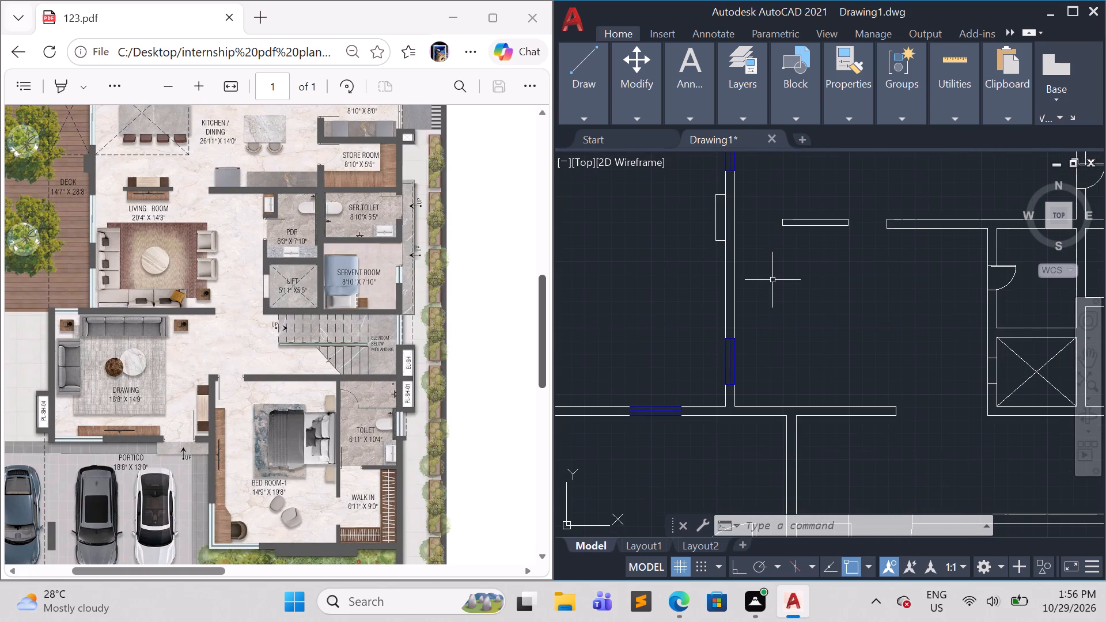
pyautogui.press('l')
pyautogui.press('Return')
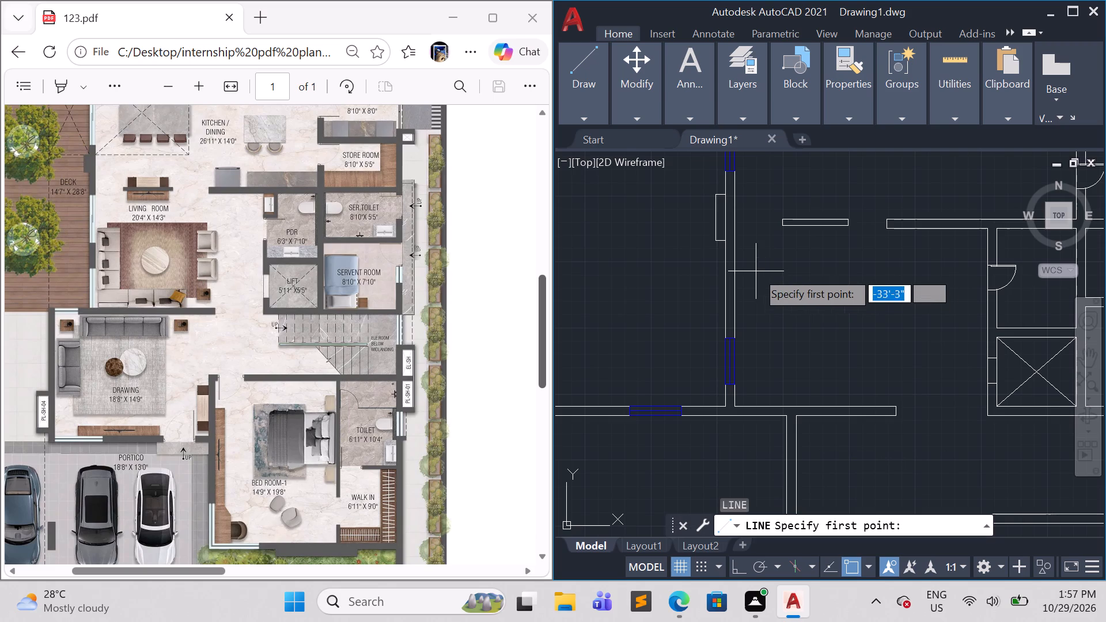
pyautogui.click(725, 252)
pyautogui.click(737, 251)
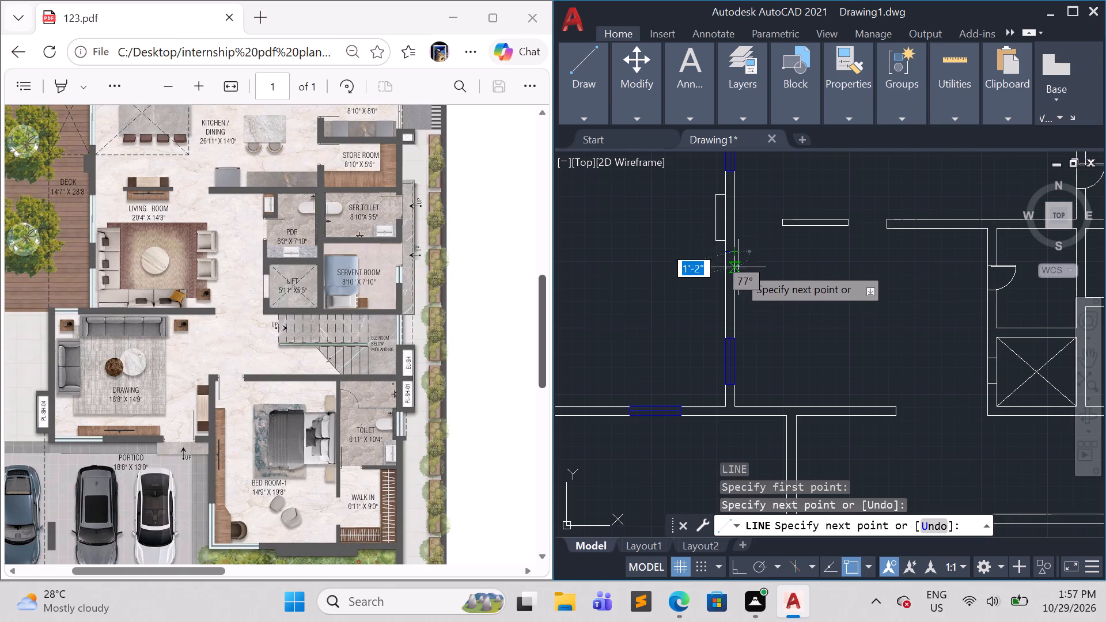
pyautogui.click(733, 299)
pyautogui.click(722, 298)
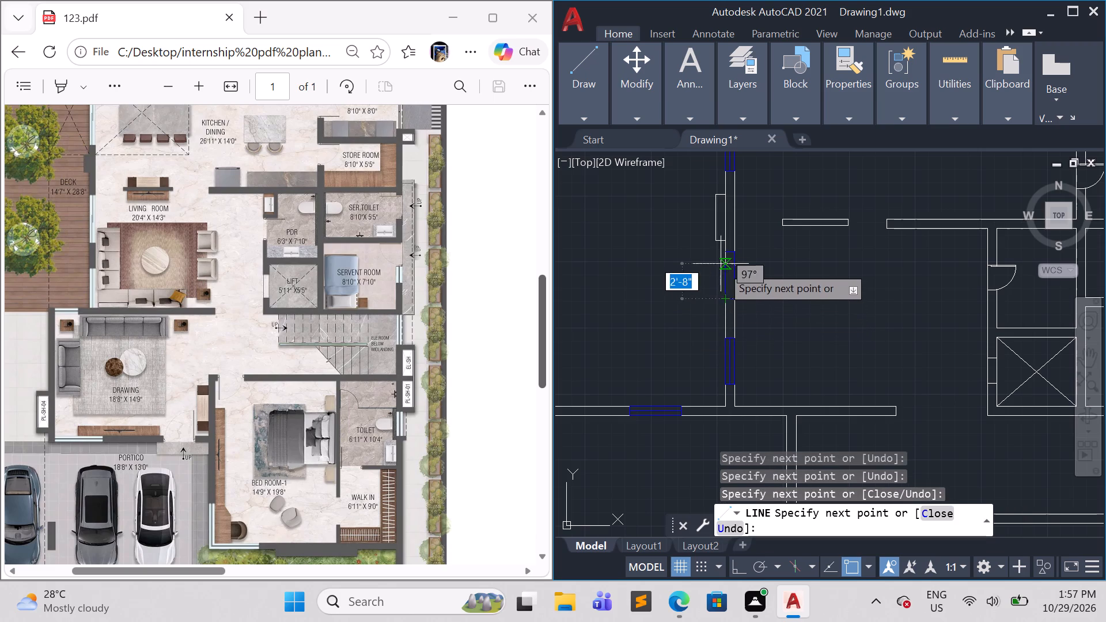
pyautogui.click(724, 256)
pyautogui.scroll(4, 724, 260)
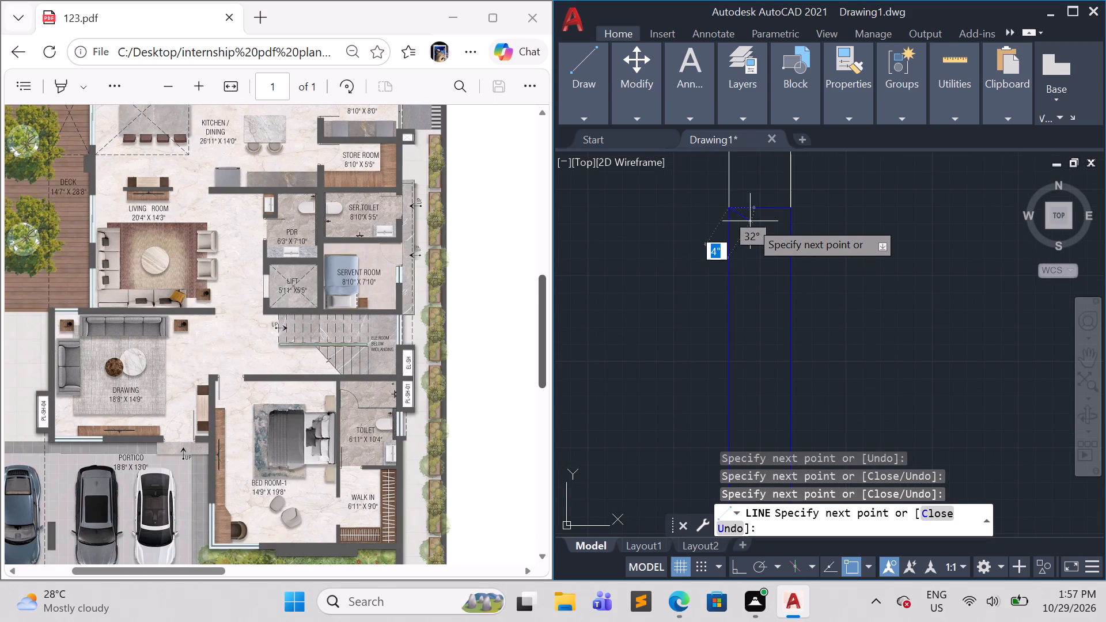
pyautogui.click(760, 213)
pyautogui.scroll(-5, 771, 254)
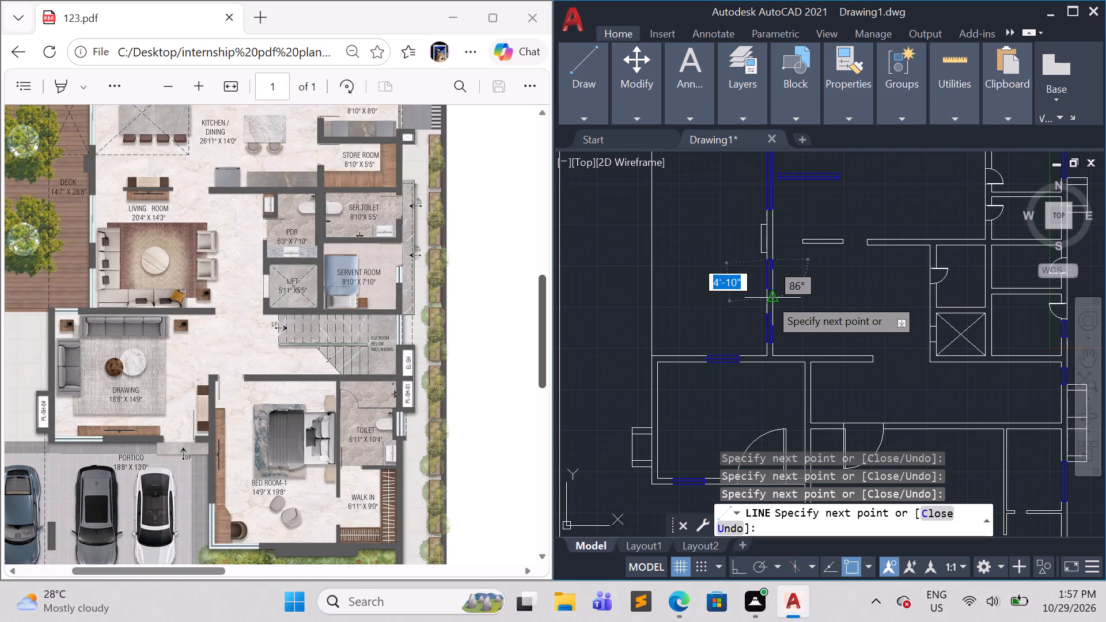
pyautogui.scroll(3, 769, 300)
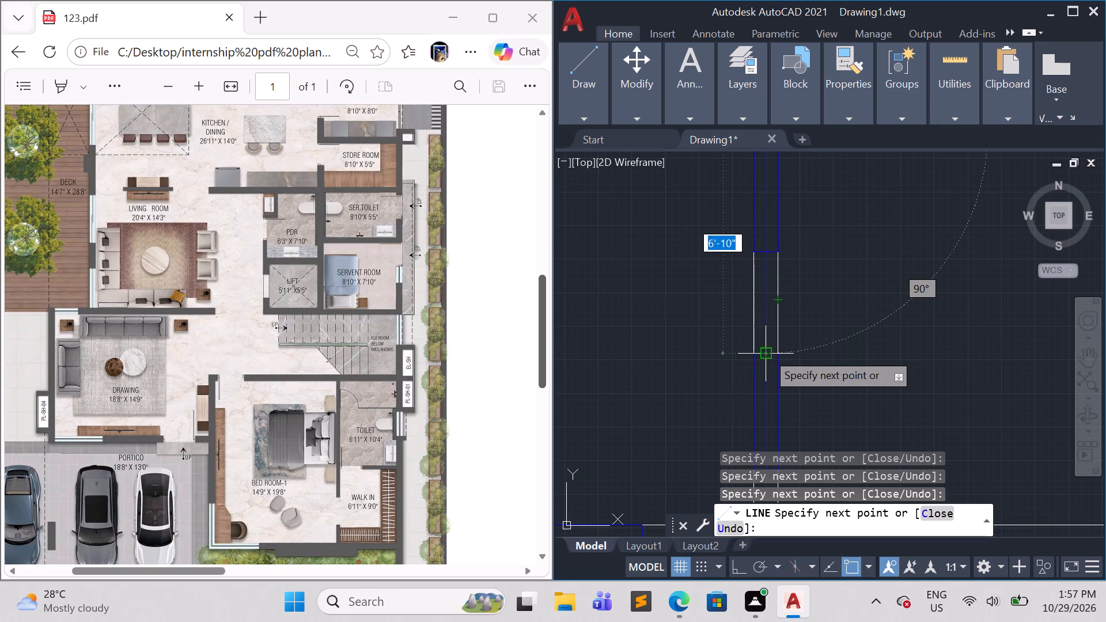
pyautogui.click(771, 250)
pyautogui.press('Escape')
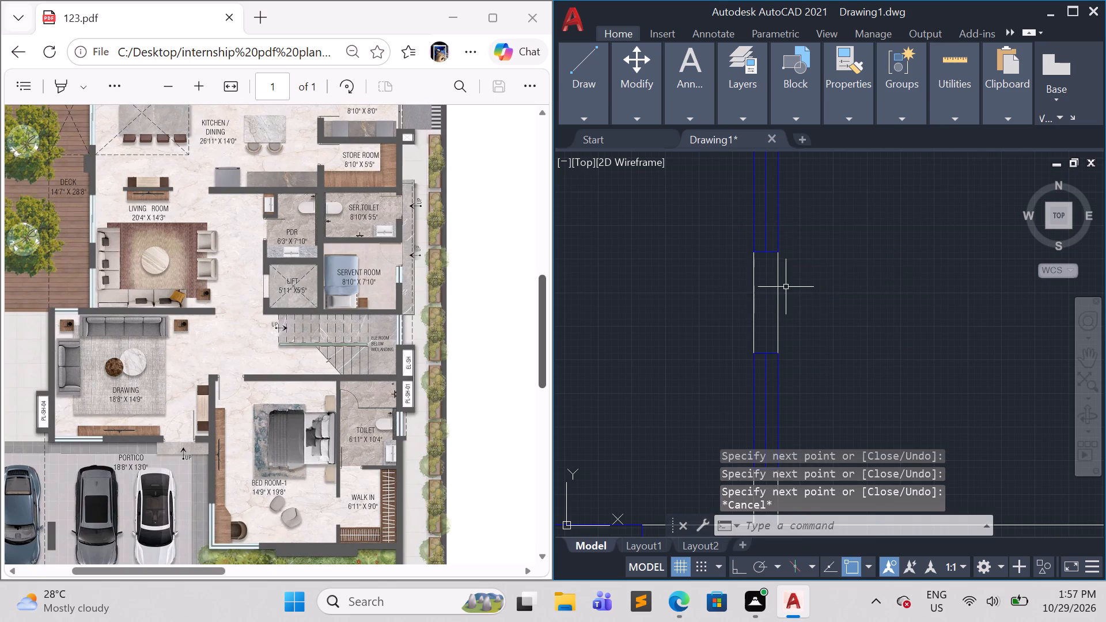
# Maximize the AutoCAD window with the whole floor plan in view.
pyautogui.scroll(-3, 815, 281)
pyautogui.moveTo(867, 308); pyautogui.dragTo(757, 331, button='middle')
pyautogui.scroll(-1, 804, 329)
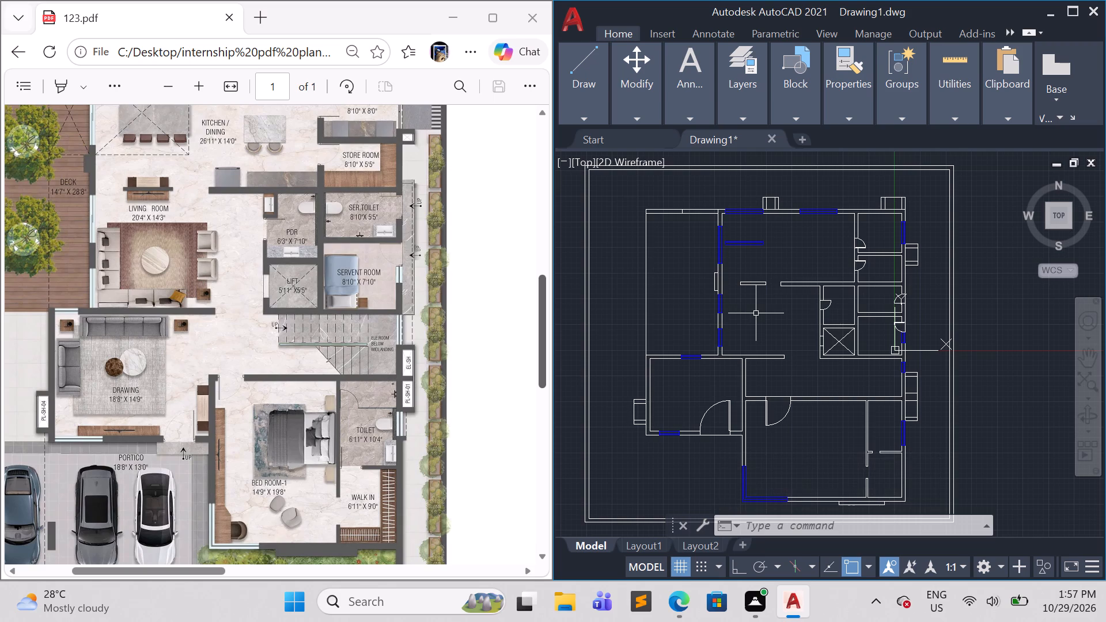
pyautogui.press('h')
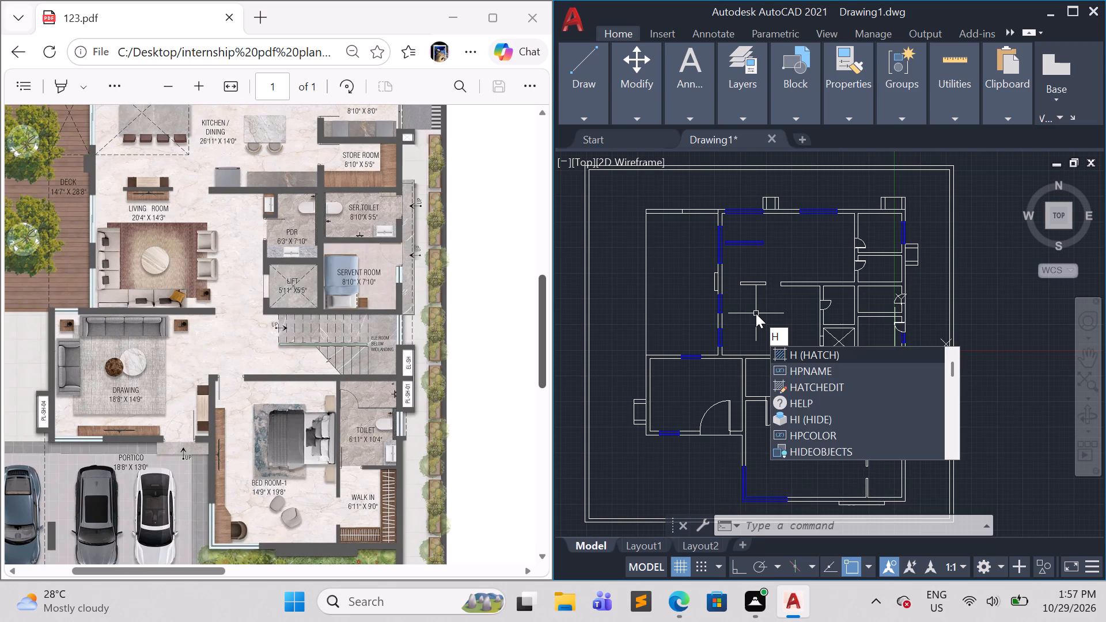
pyautogui.click(1078, 7)
pyautogui.click(1058, 12)
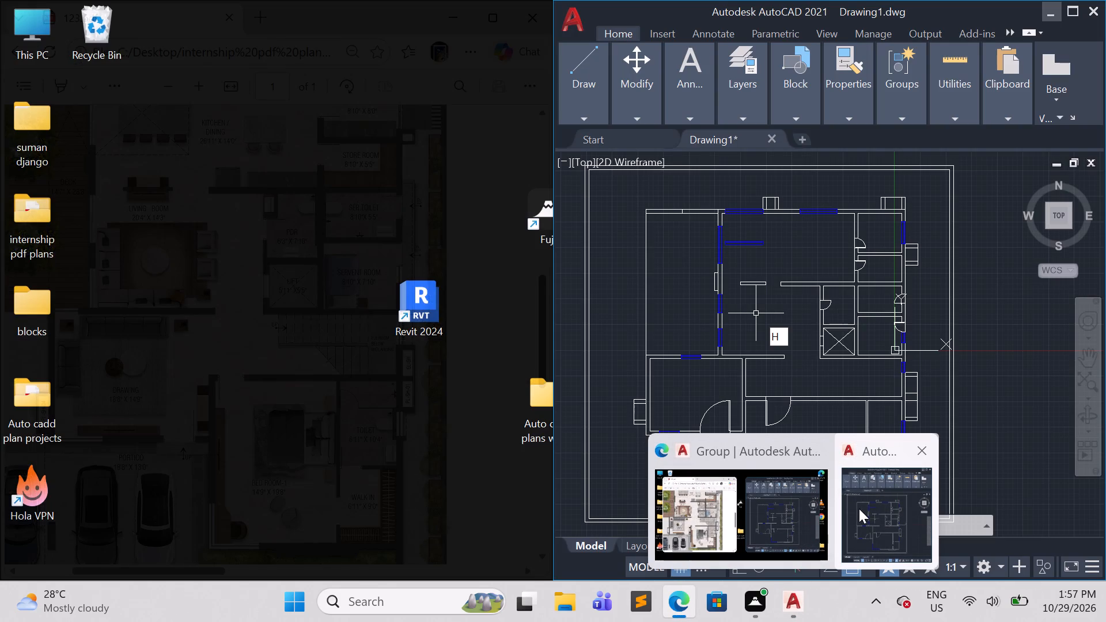
pyautogui.click(866, 507)
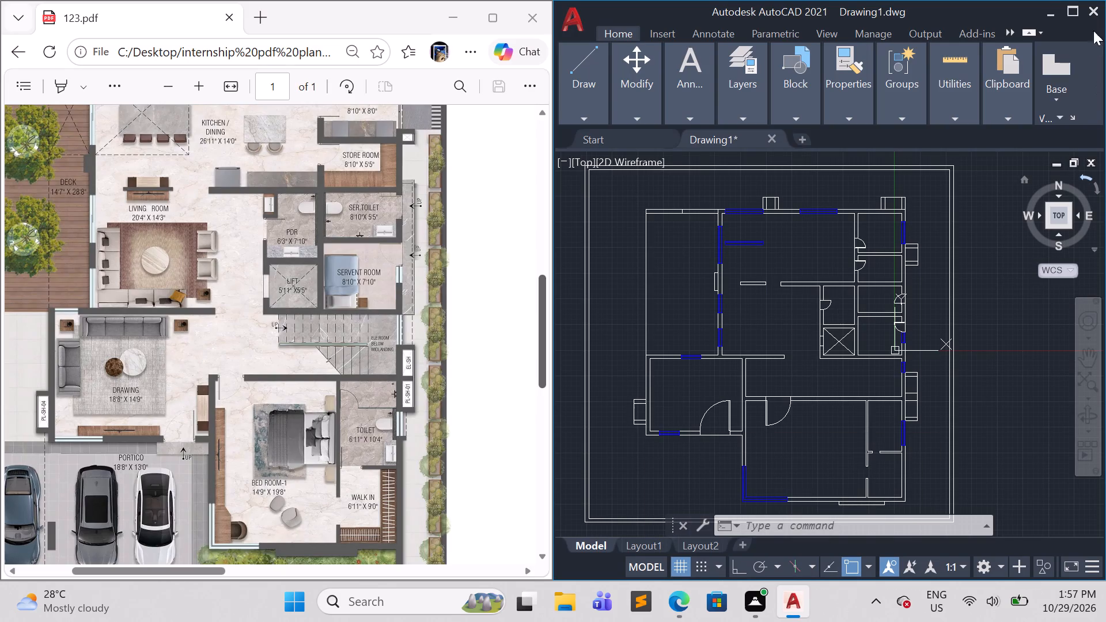
pyautogui.click(1079, 5)
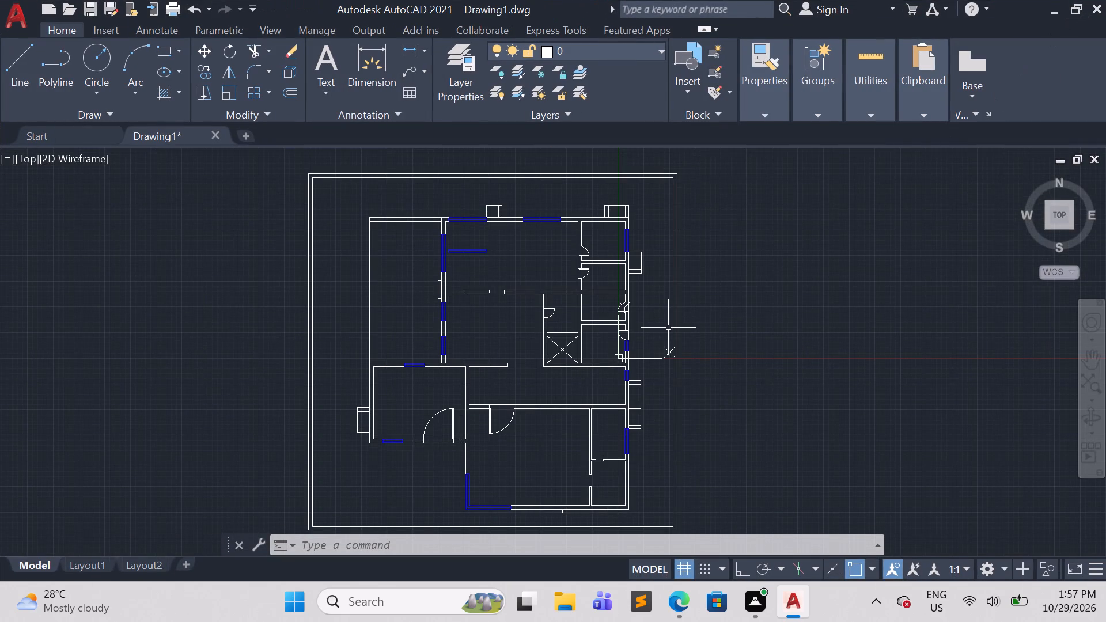
# Start a Hatch with the Solid type and hatch colour 8.
pyautogui.press('h')
pyautogui.press('Return')
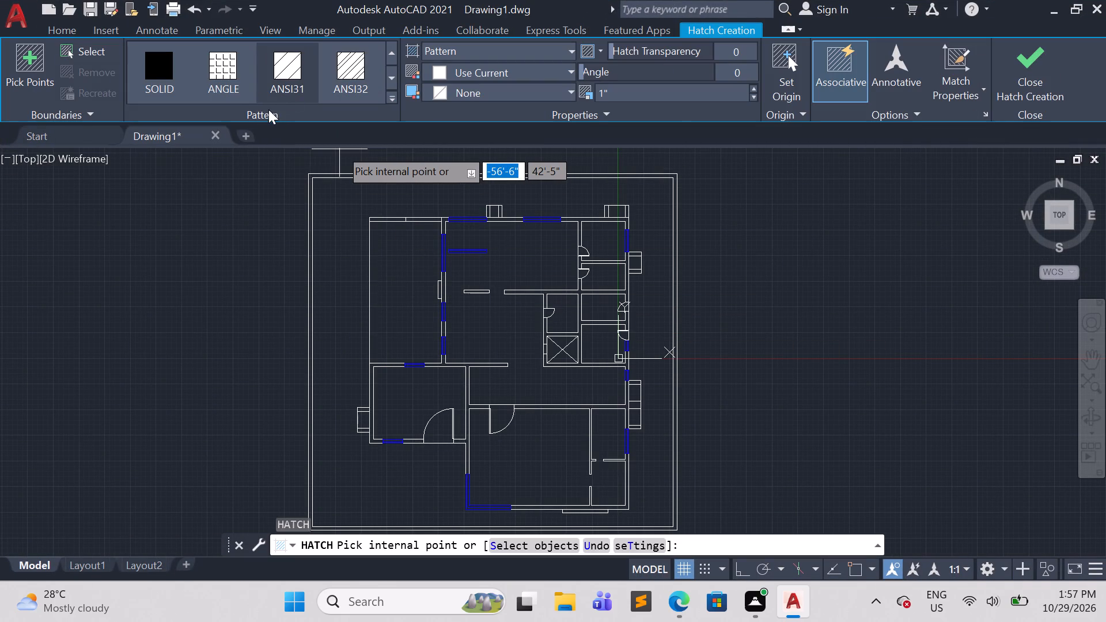
pyautogui.click(449, 52)
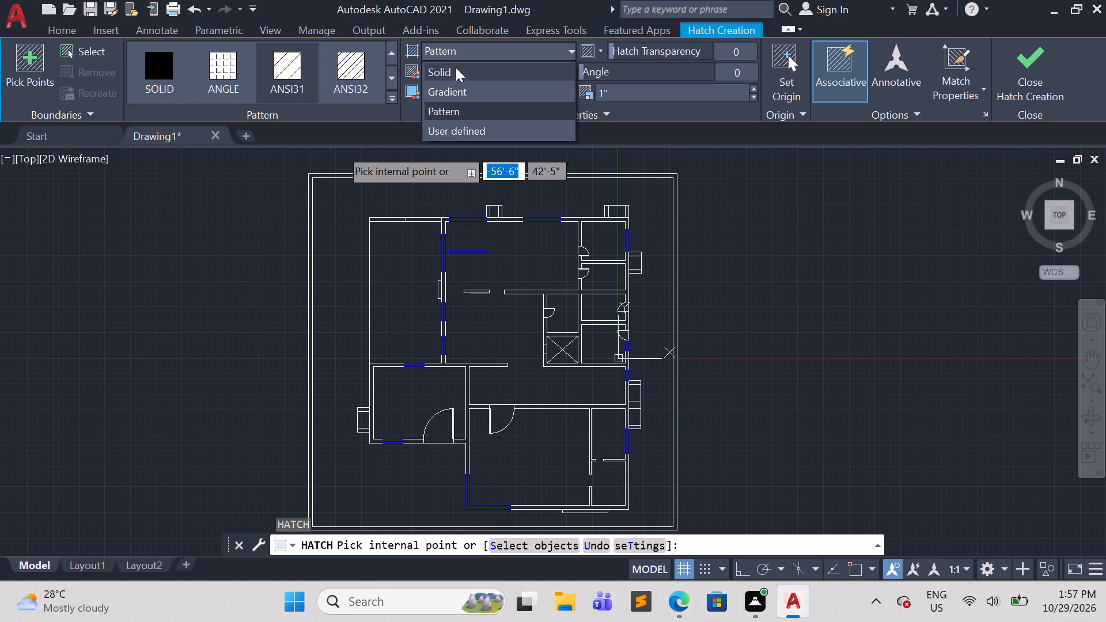
pyautogui.click(456, 67)
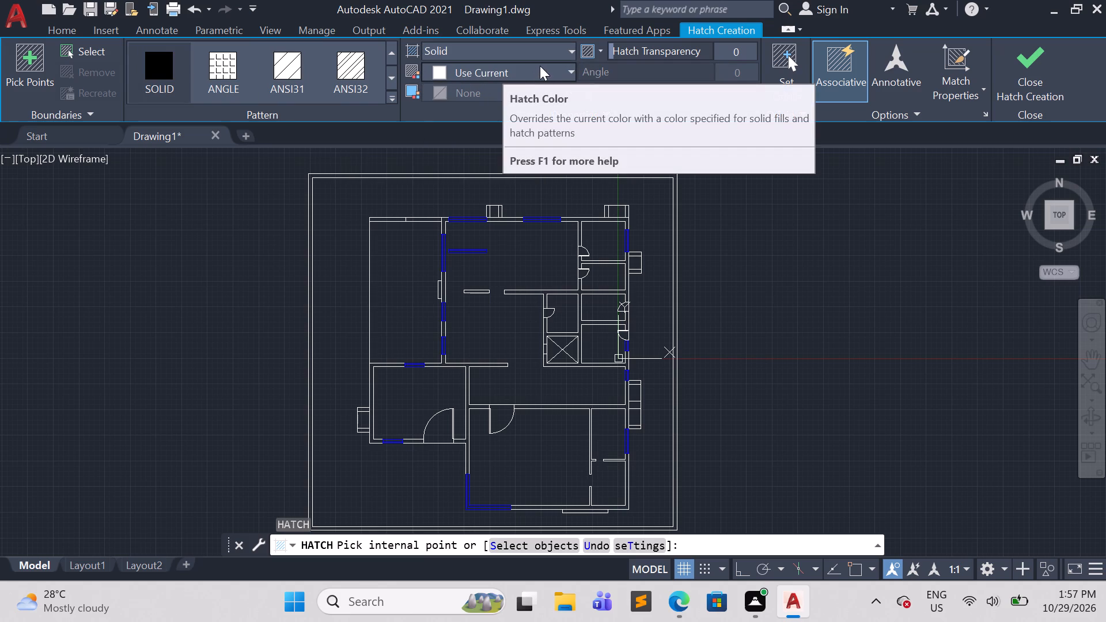
pyautogui.click(567, 74)
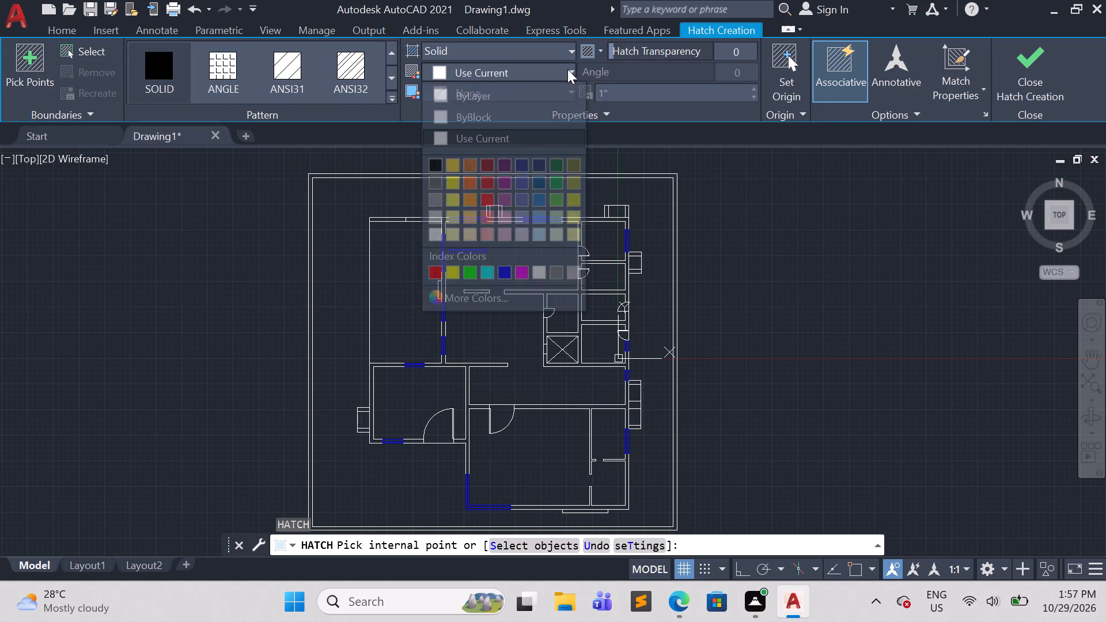
pyautogui.click(555, 269)
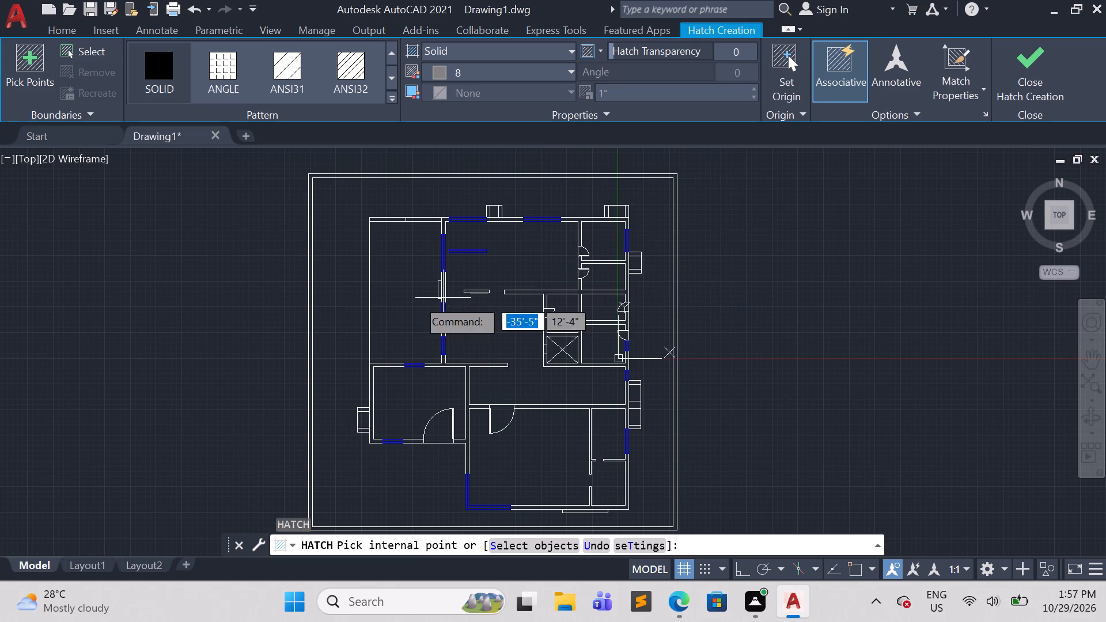
# Hatch the drawing room's walls on both sides of the south window and round to the north window, plus the west projection's two short walls.
pyautogui.scroll(1, 349, 285)
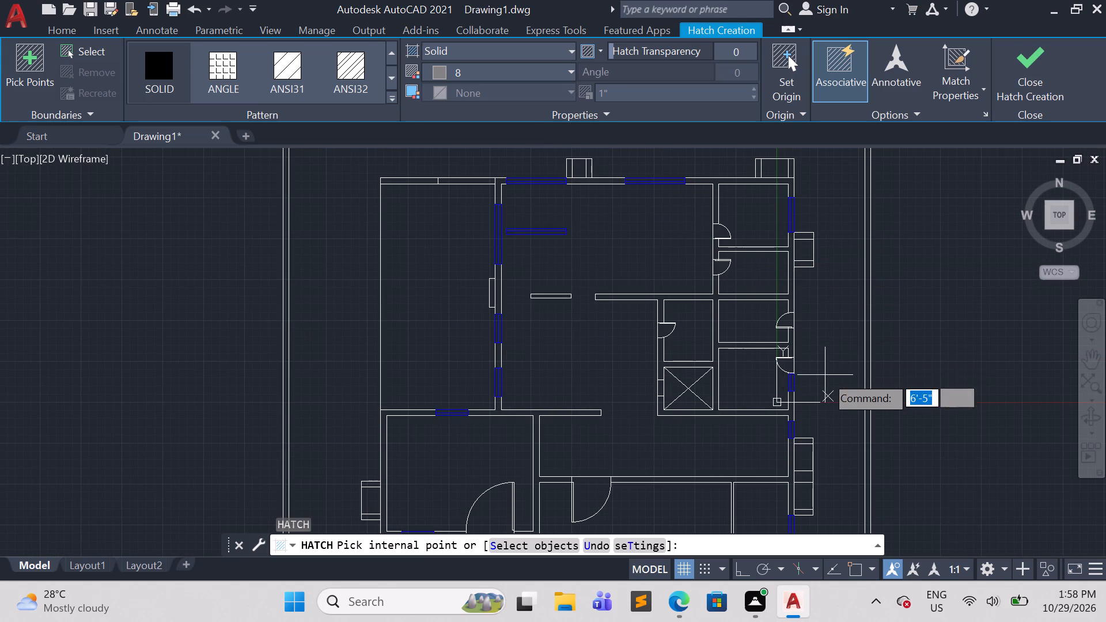
pyautogui.scroll(-4, 814, 364)
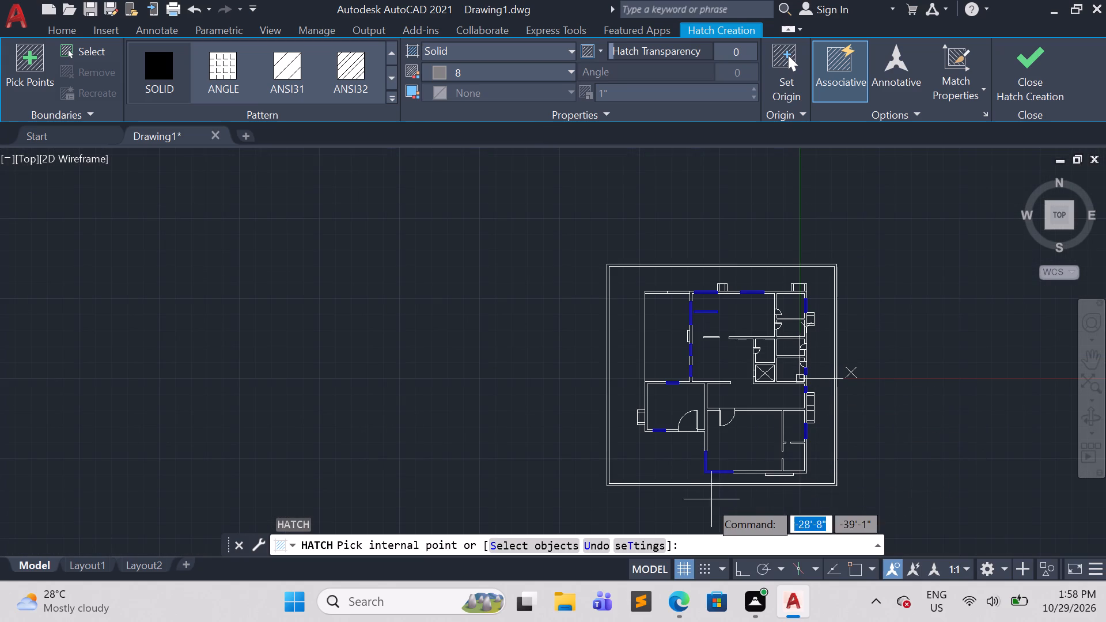
pyautogui.scroll(3, 676, 506)
pyautogui.moveTo(701, 354); pyautogui.dragTo(650, 490, button='middle')
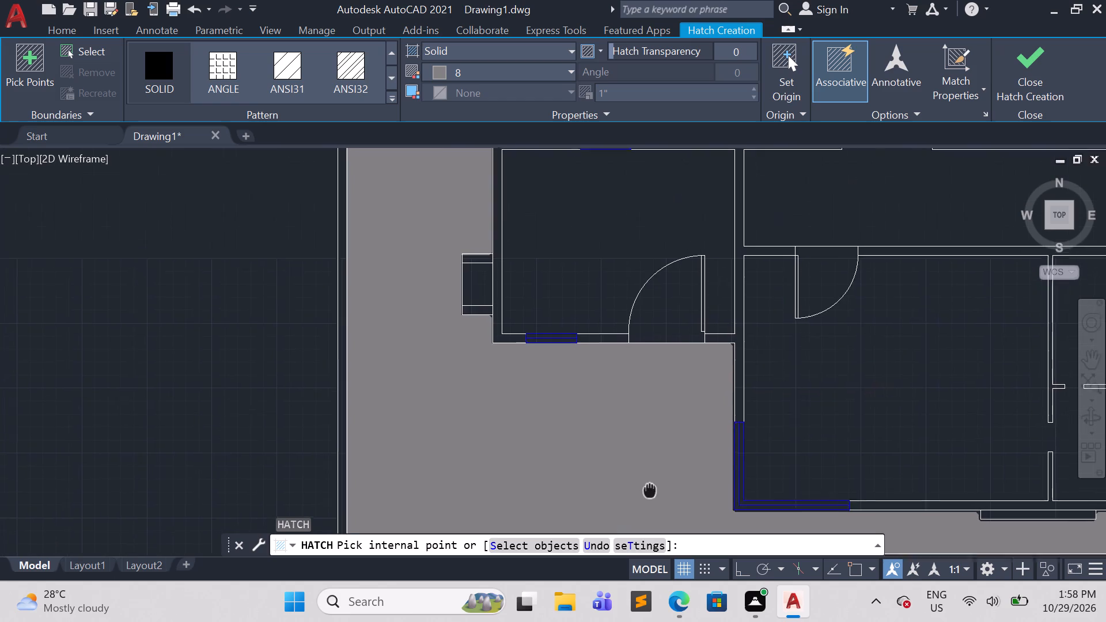
pyautogui.moveTo(650, 490); pyautogui.dragTo(609, 513, button='middle')
pyautogui.hotkey('ctrl', 'z')
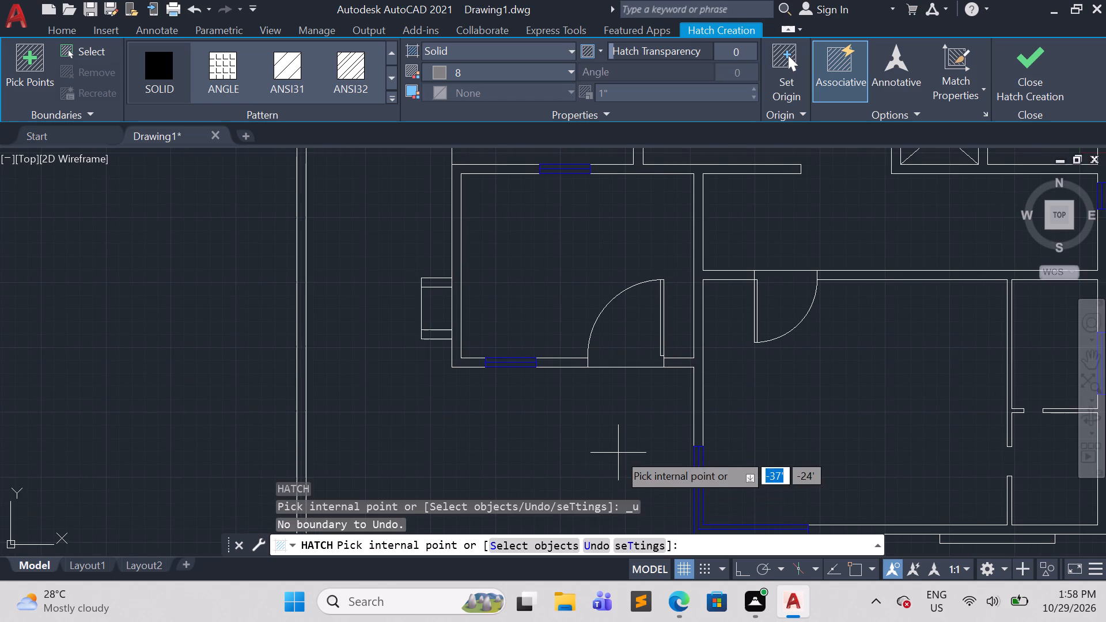
pyautogui.click(565, 361)
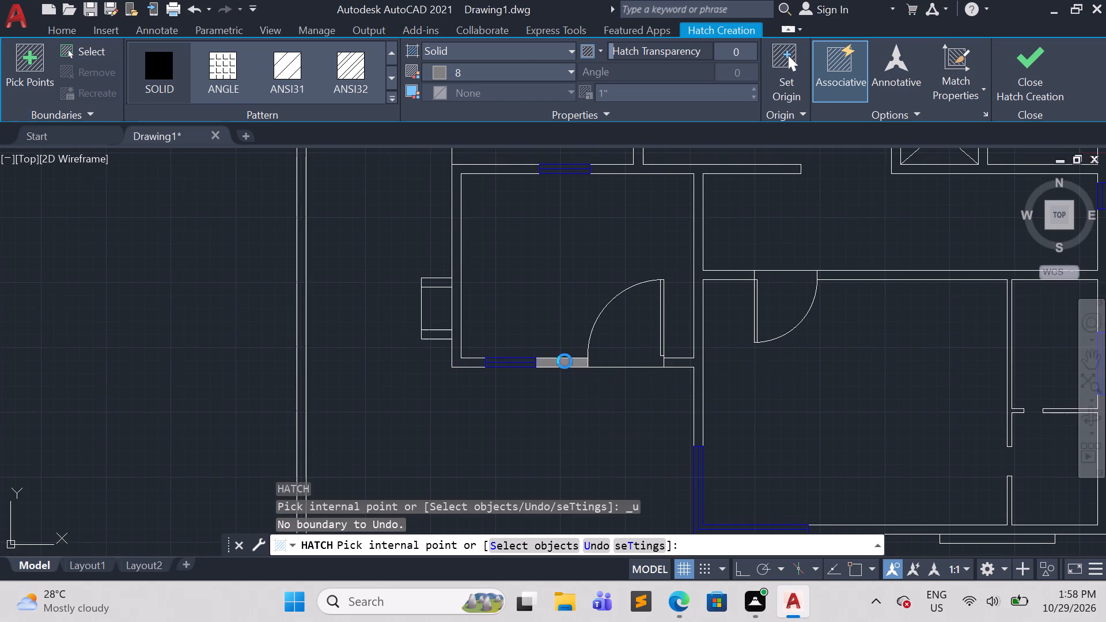
pyautogui.click(466, 363)
pyautogui.click(445, 334)
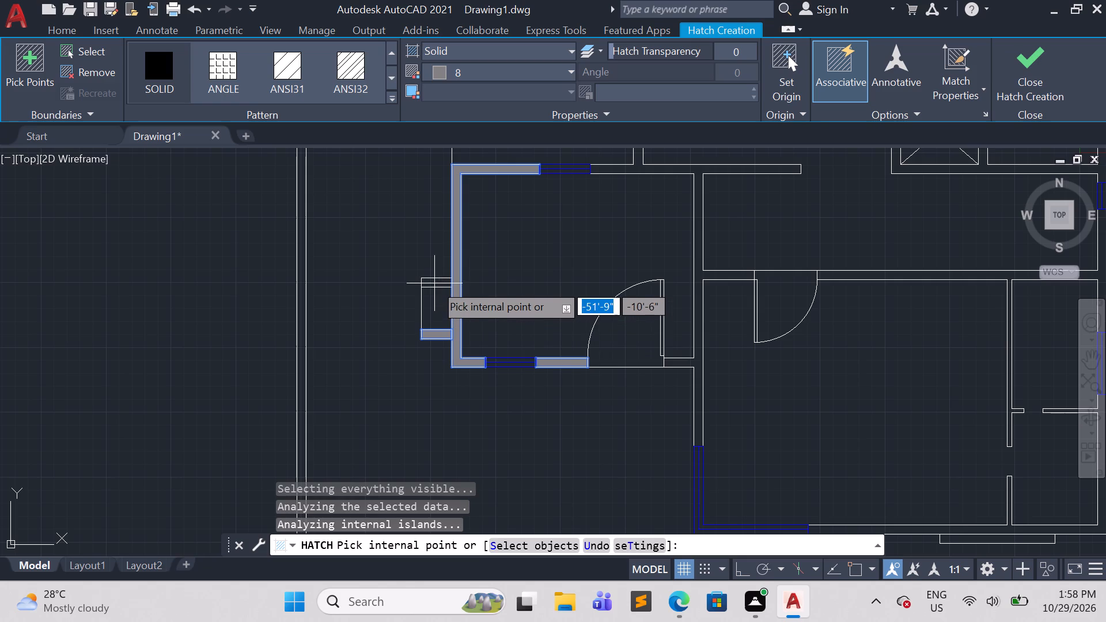
pyautogui.click(436, 283)
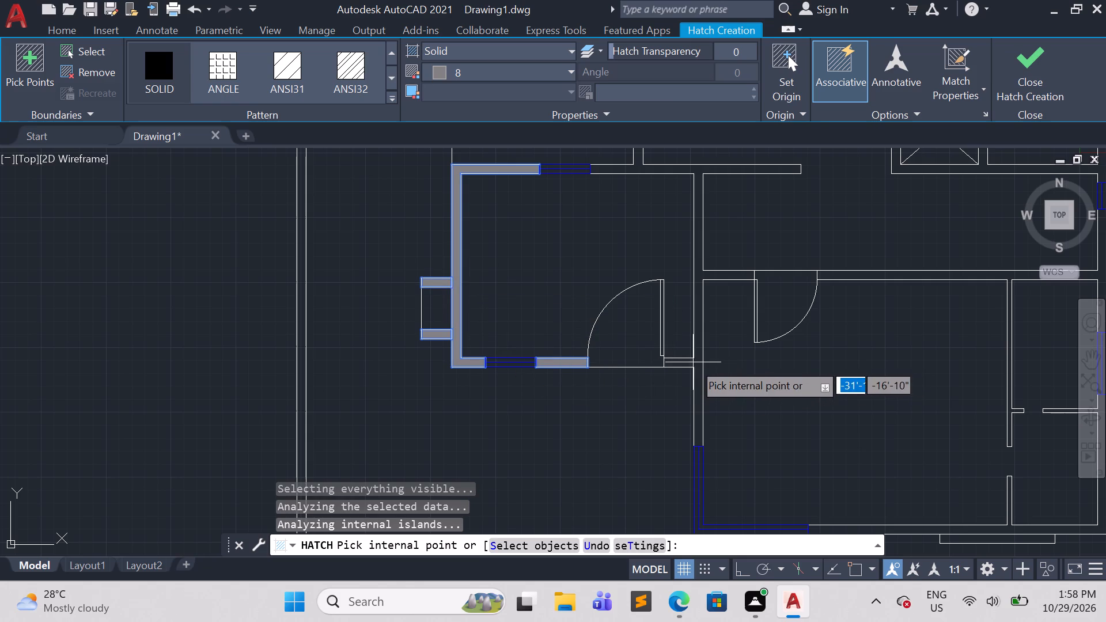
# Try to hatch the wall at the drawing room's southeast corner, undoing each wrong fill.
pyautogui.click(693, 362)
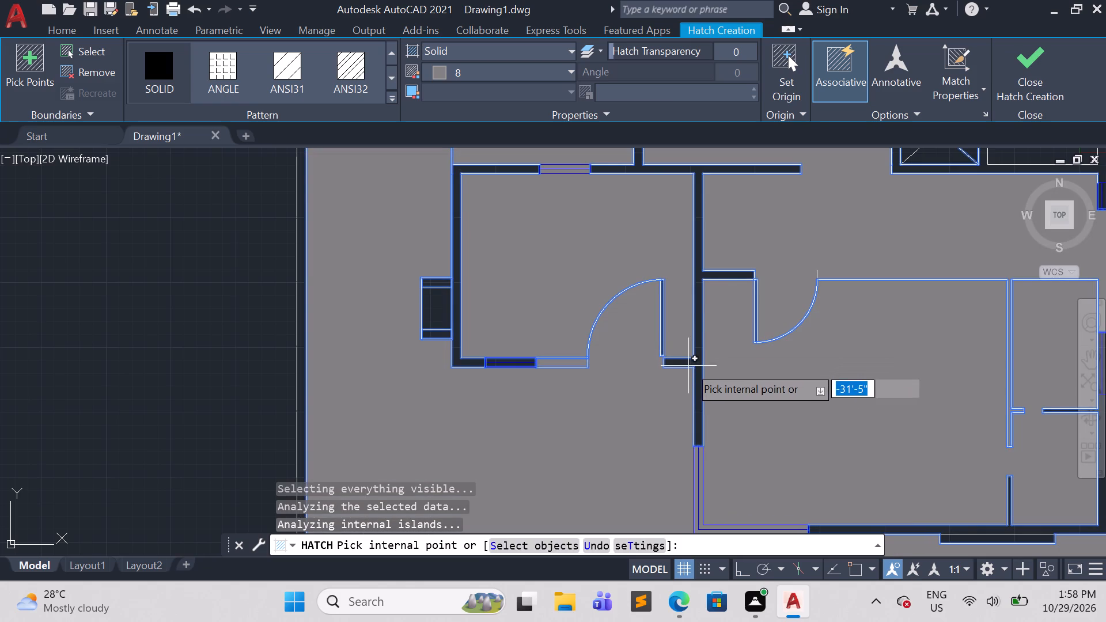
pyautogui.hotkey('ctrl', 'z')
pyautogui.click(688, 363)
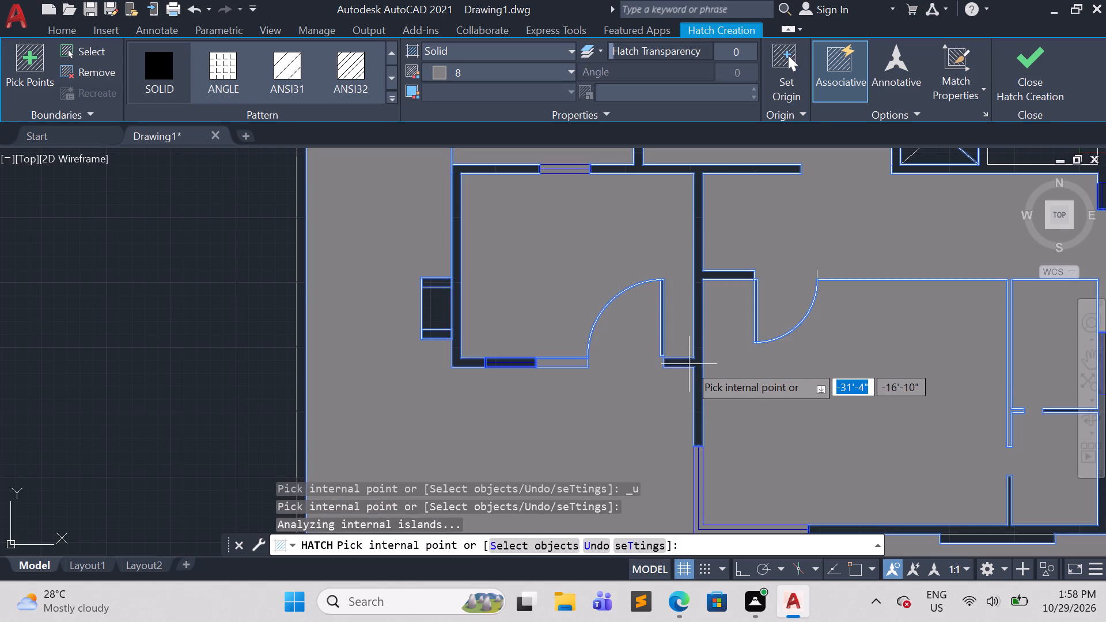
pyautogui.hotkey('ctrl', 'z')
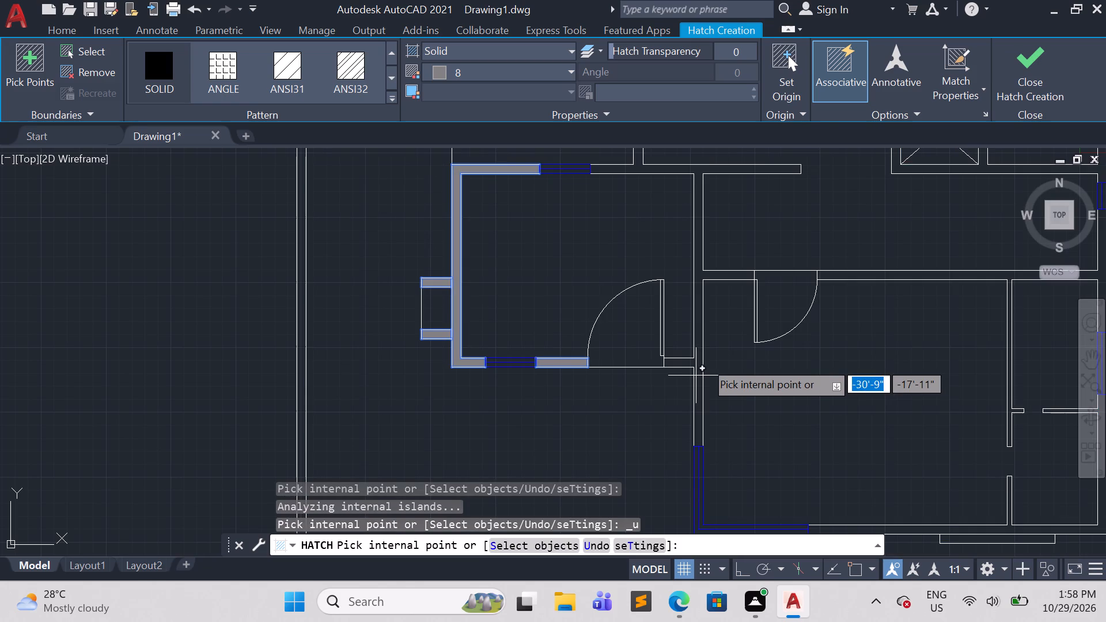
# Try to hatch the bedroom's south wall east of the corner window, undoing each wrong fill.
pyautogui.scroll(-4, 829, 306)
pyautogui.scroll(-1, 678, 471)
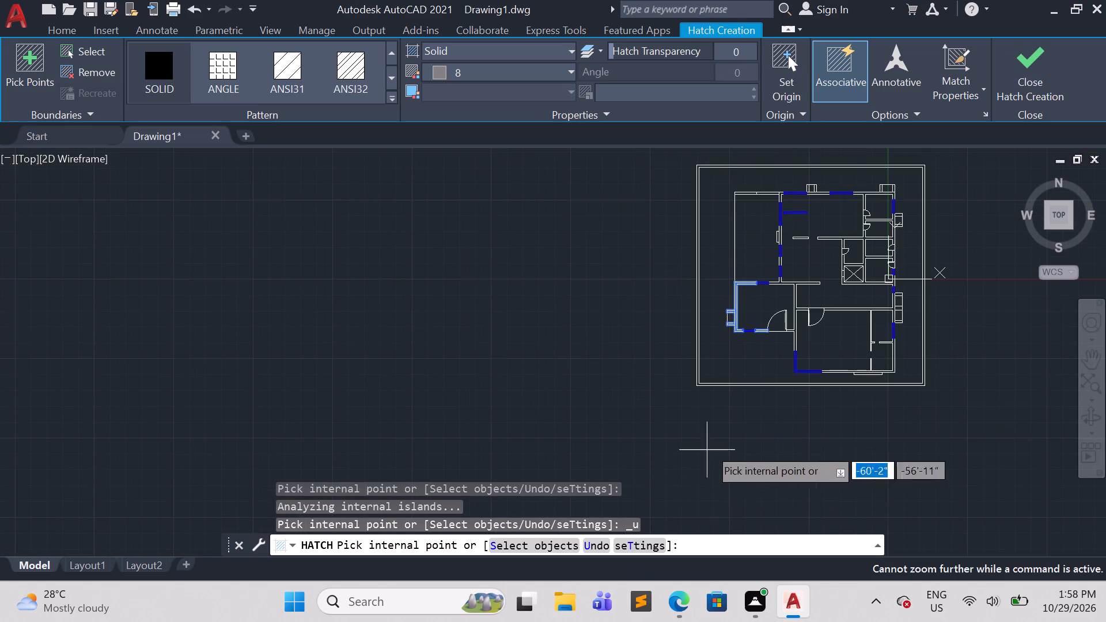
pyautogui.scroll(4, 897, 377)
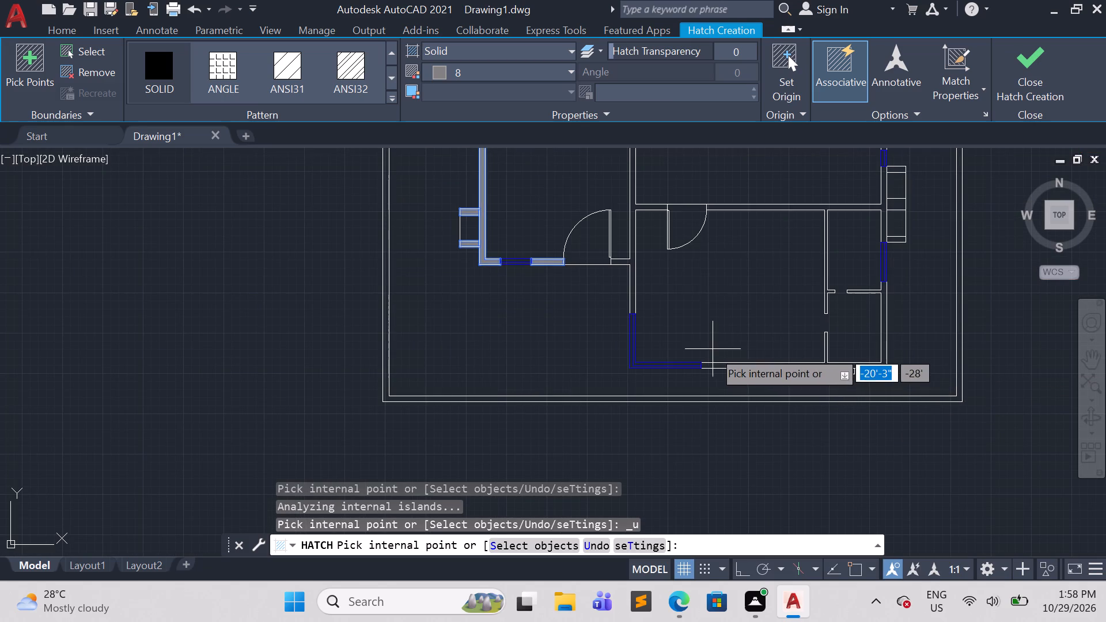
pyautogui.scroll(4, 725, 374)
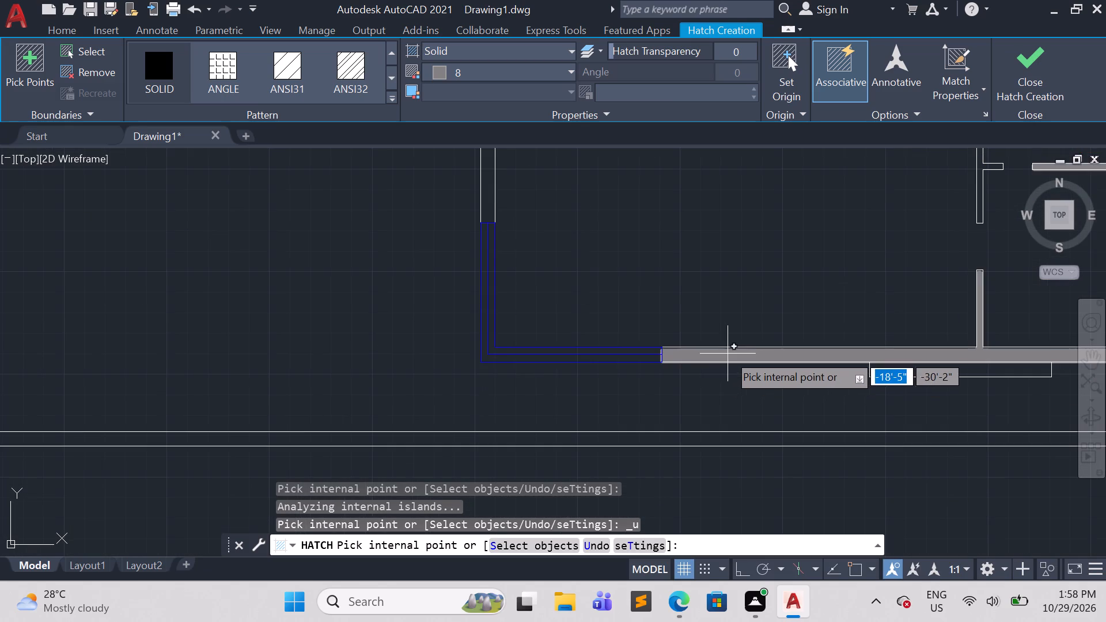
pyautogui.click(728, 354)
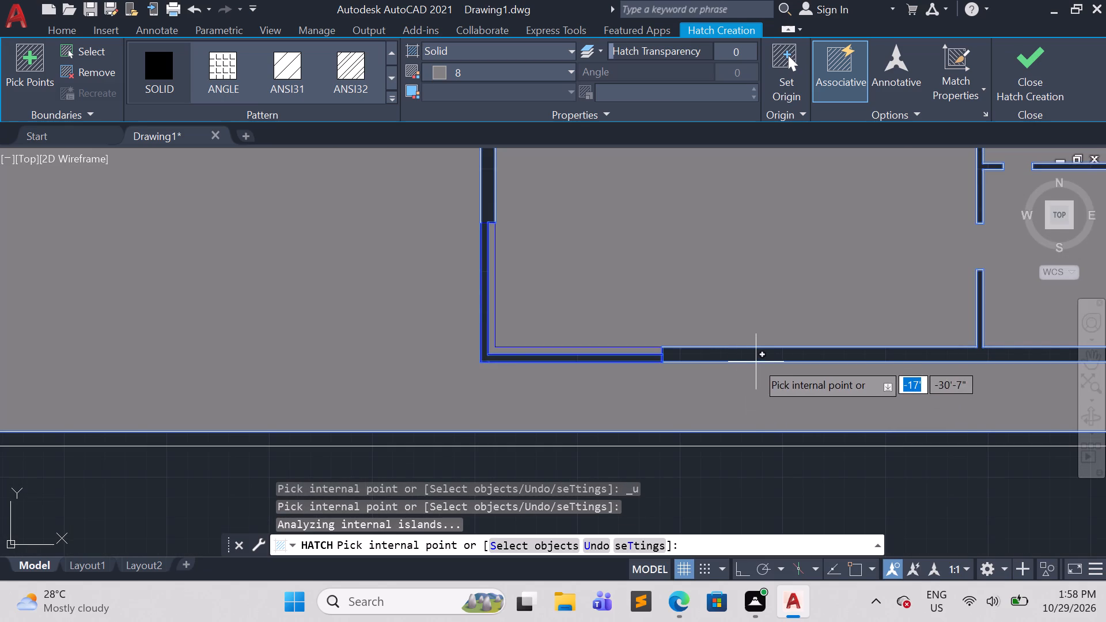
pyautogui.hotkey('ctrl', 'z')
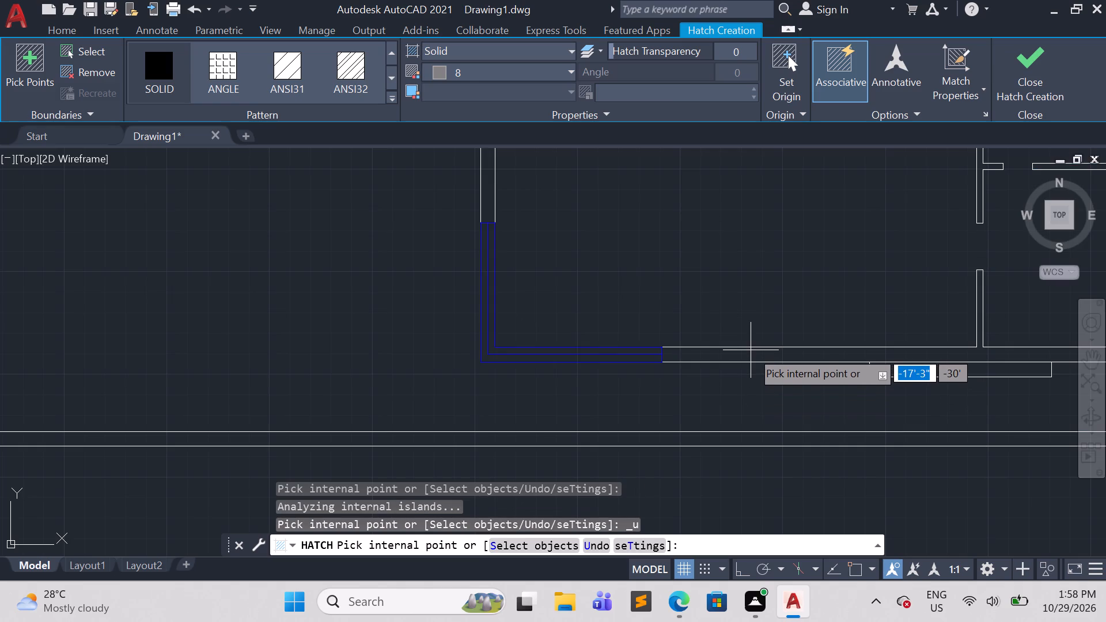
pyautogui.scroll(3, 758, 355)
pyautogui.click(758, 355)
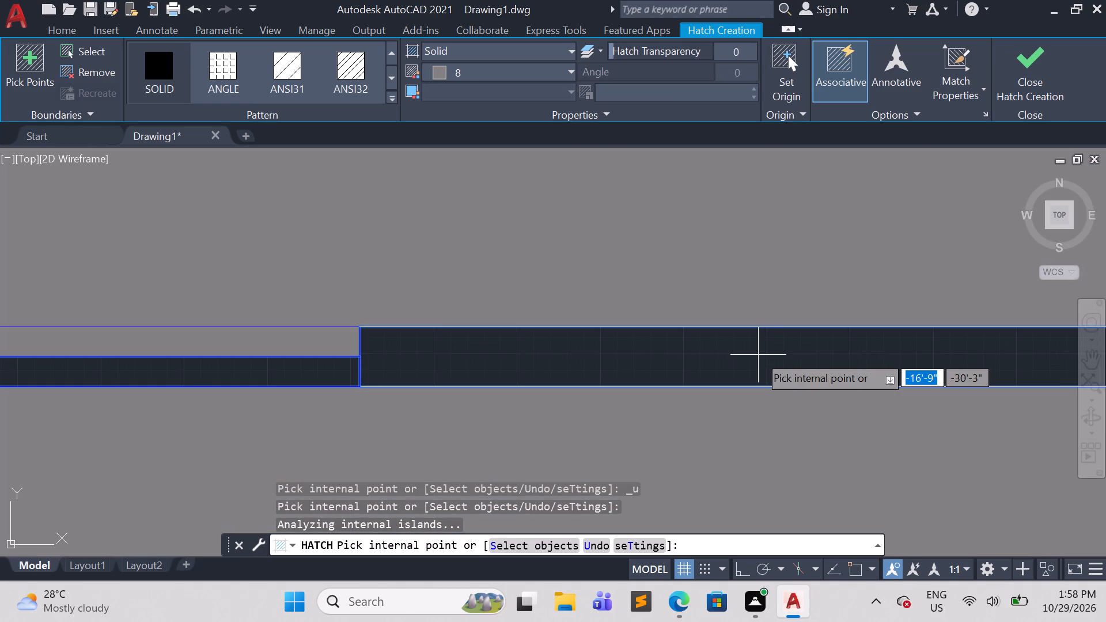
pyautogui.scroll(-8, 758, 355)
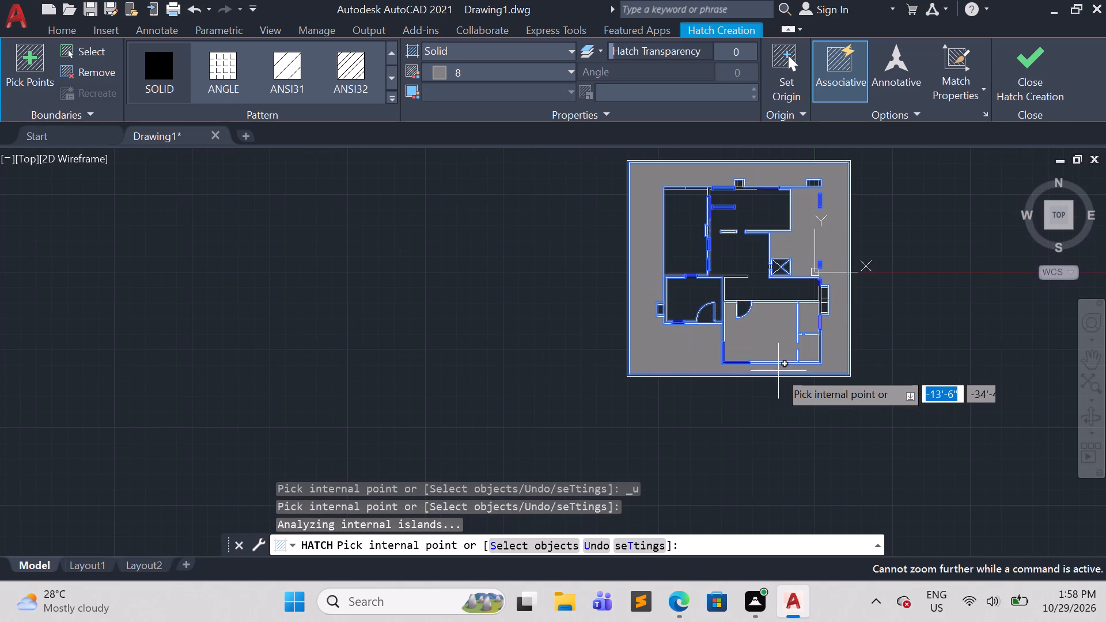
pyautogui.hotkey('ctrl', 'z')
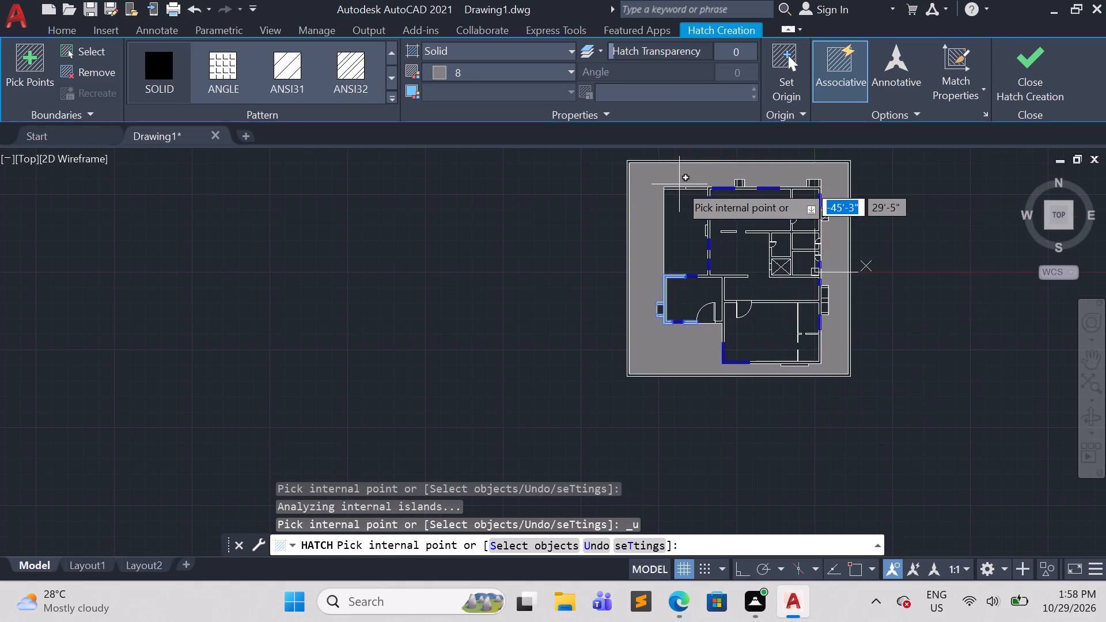
# Hatch the connected walls along the drawing room's north and east sides, and the short freestanding wall between the living room and kitchen.
pyautogui.scroll(2, 715, 238)
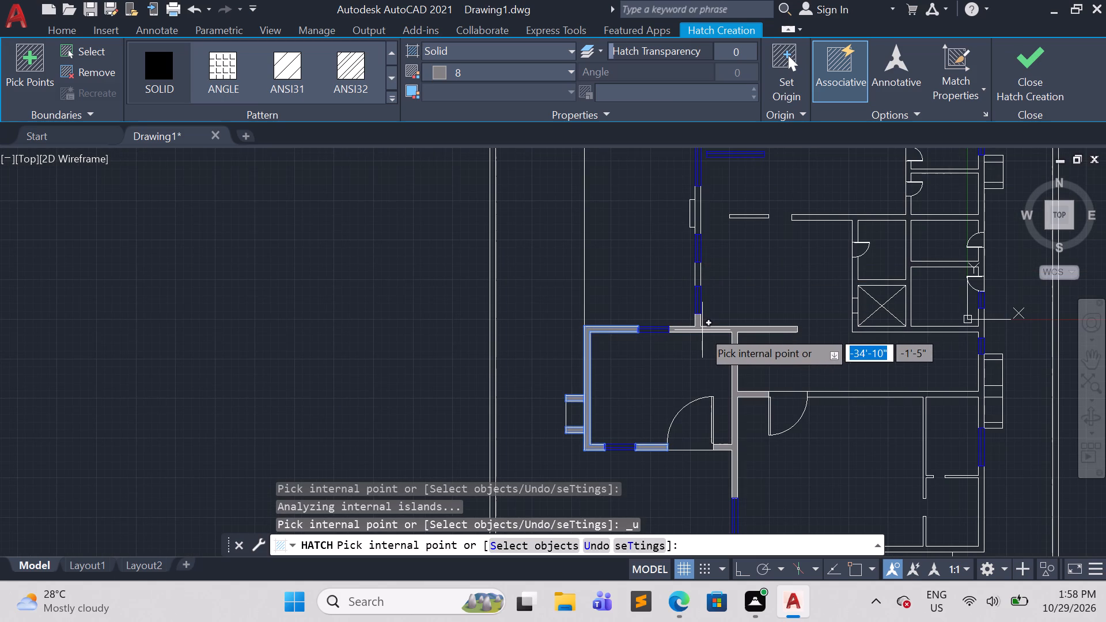
pyautogui.click(702, 330)
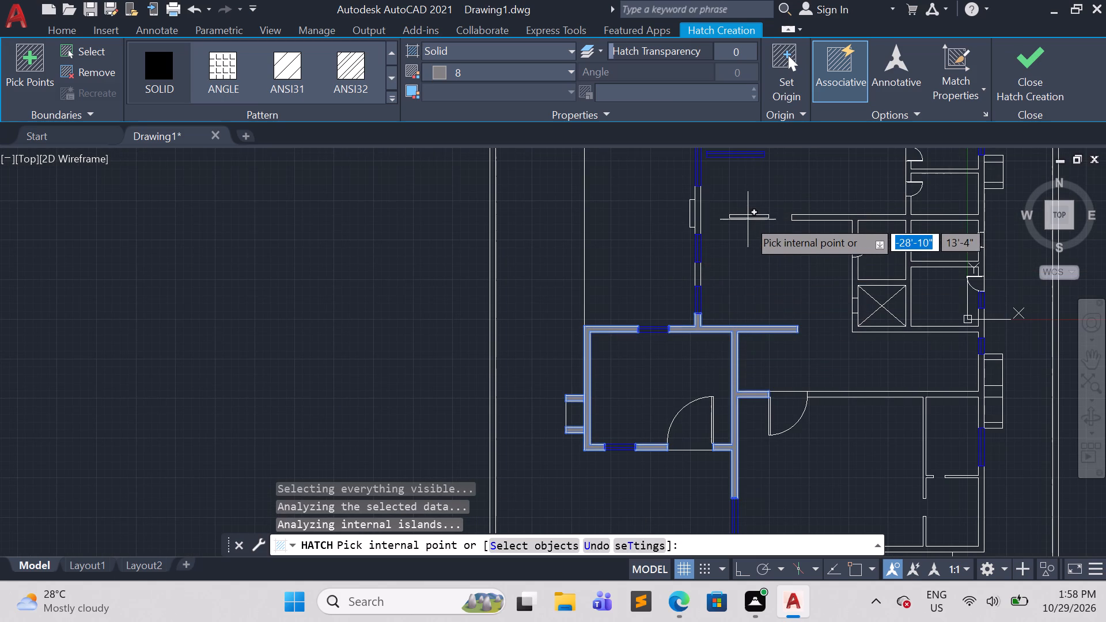
pyautogui.click(750, 218)
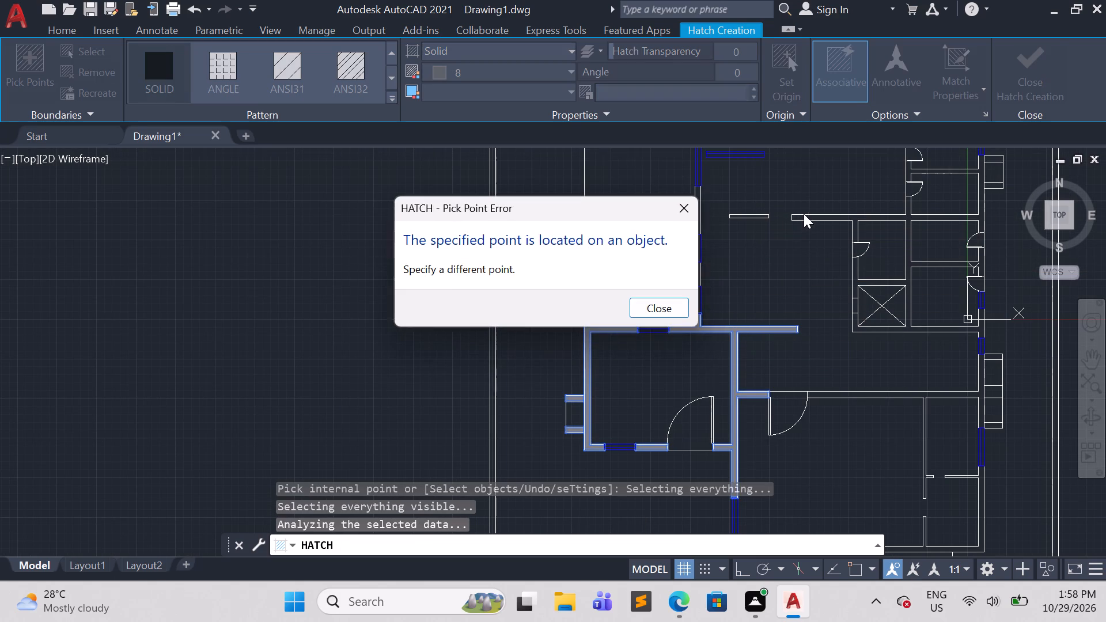
pyautogui.click(673, 302)
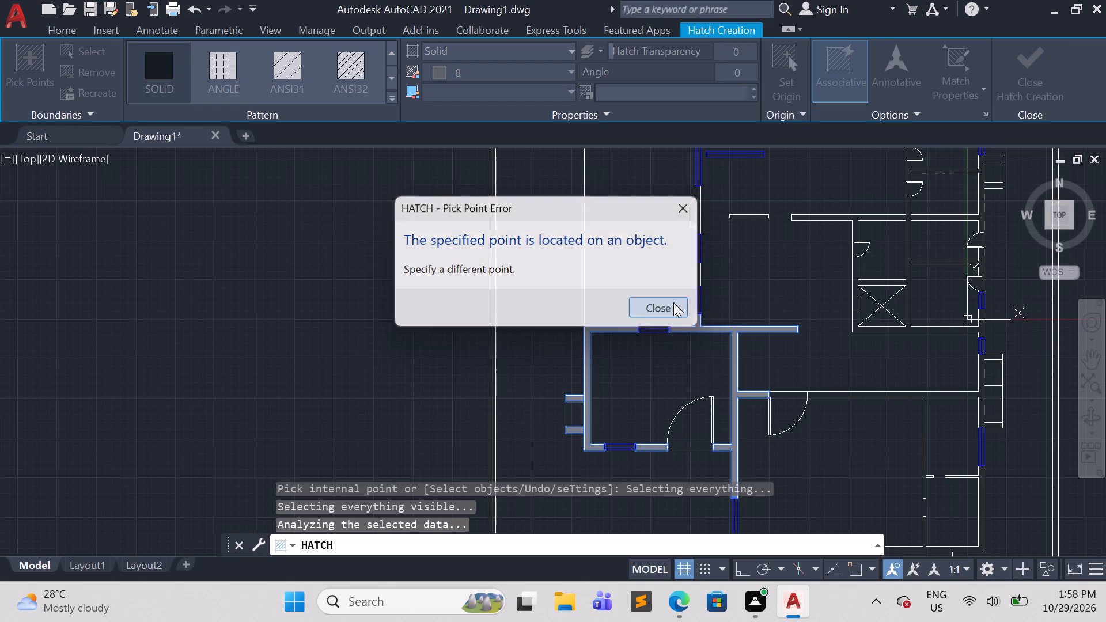
pyautogui.scroll(1, 762, 213)
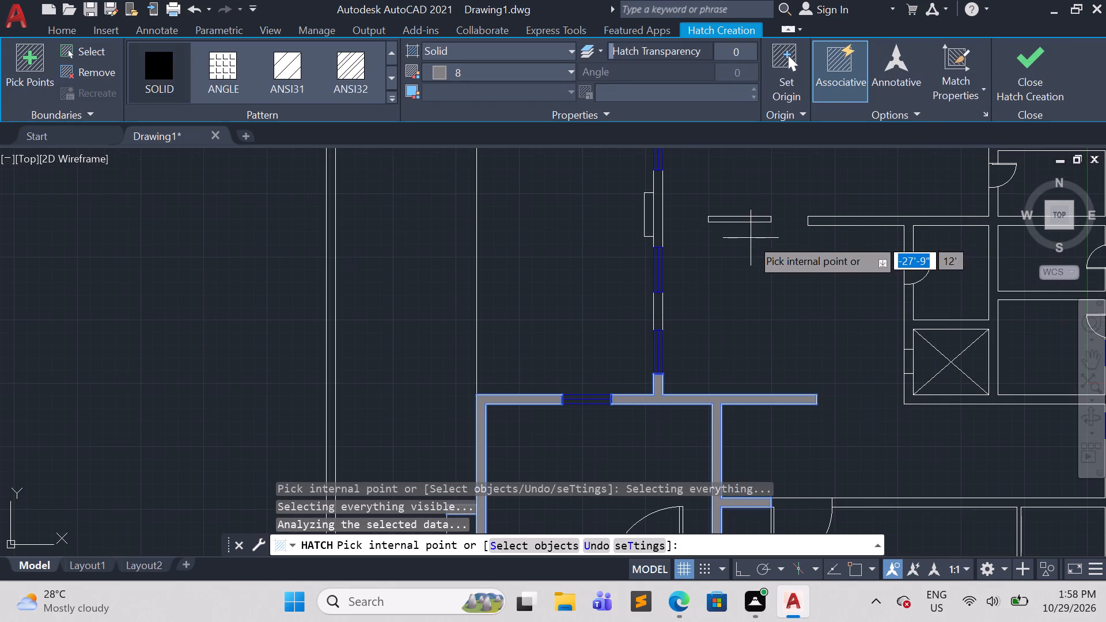
pyautogui.click(747, 218)
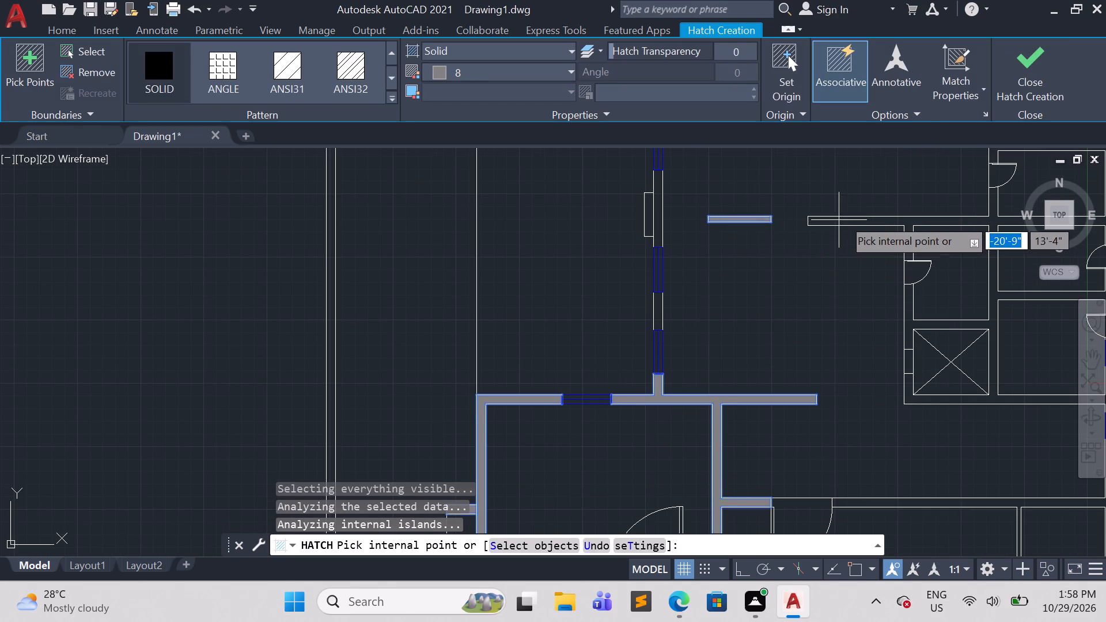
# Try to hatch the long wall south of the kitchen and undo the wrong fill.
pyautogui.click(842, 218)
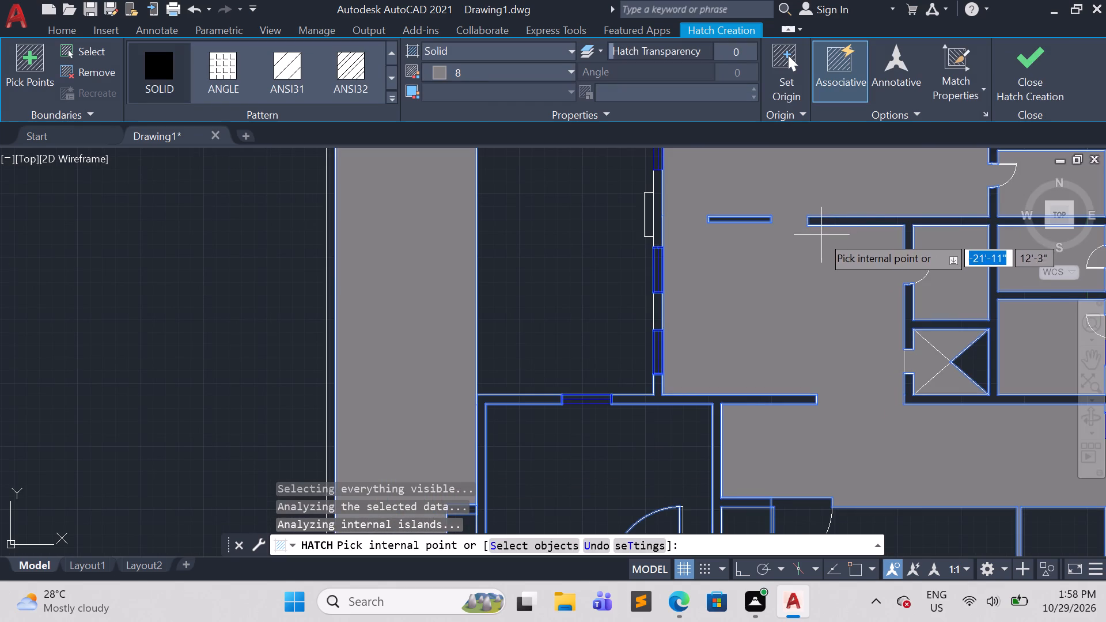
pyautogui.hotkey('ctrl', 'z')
# Hatch the living room's west wall pieces on both sides of the northern of its two new windows, and the small projection outside.
pyautogui.click(657, 304)
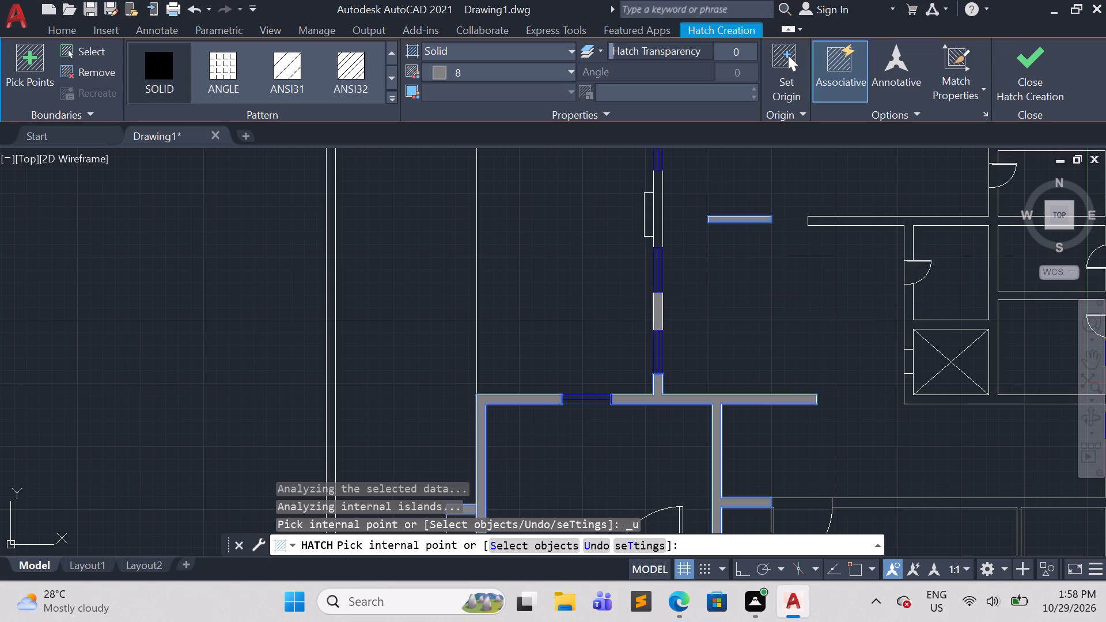
pyautogui.click(661, 212)
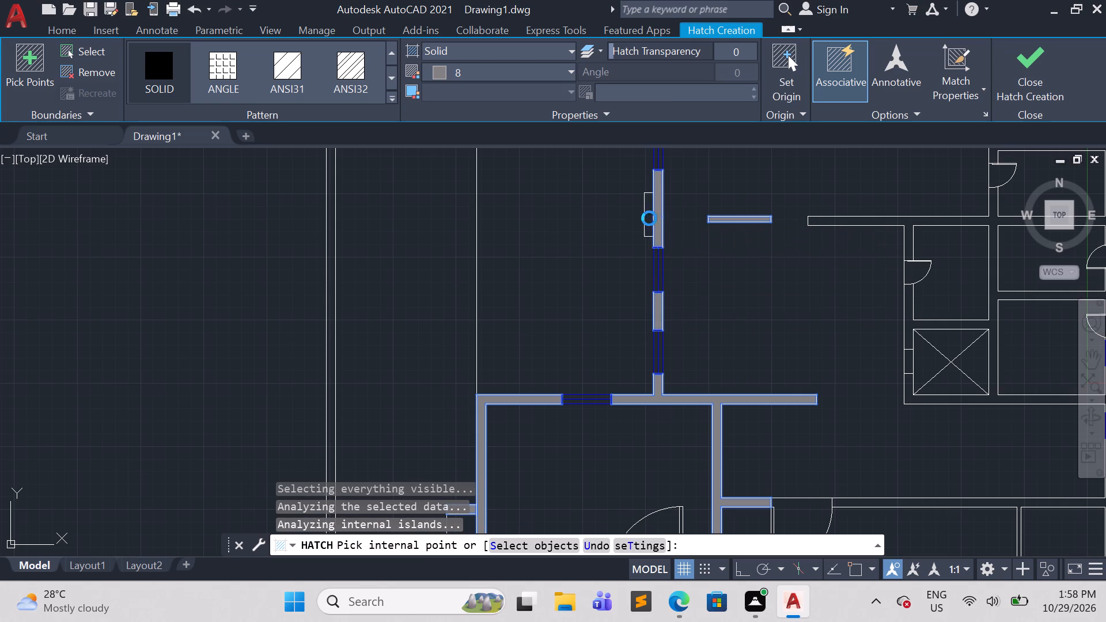
pyautogui.click(649, 218)
pyautogui.scroll(-2, 677, 260)
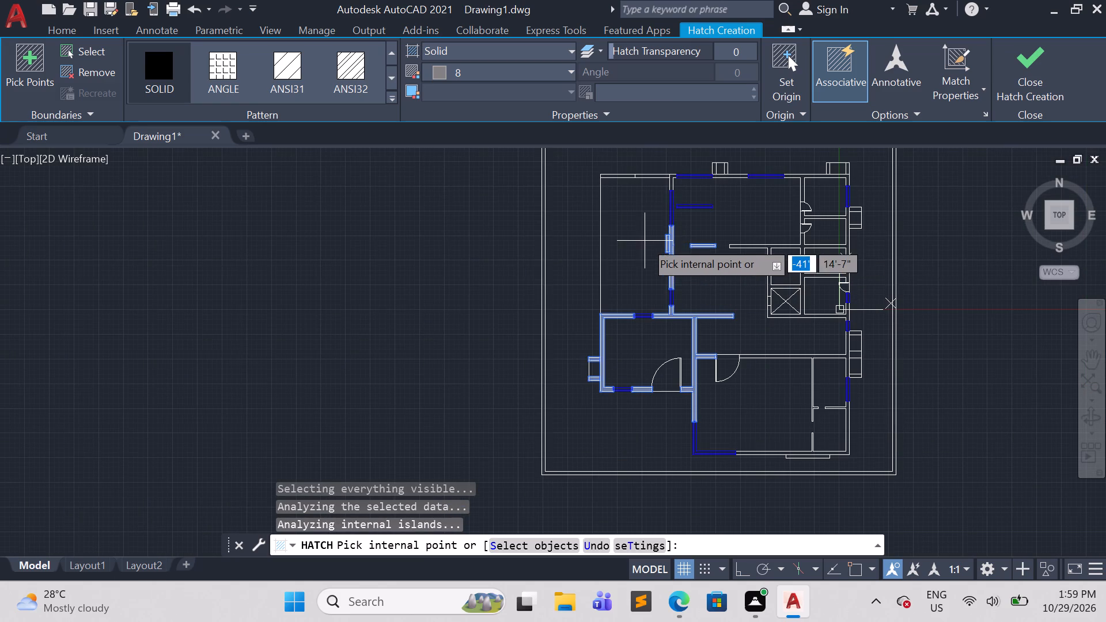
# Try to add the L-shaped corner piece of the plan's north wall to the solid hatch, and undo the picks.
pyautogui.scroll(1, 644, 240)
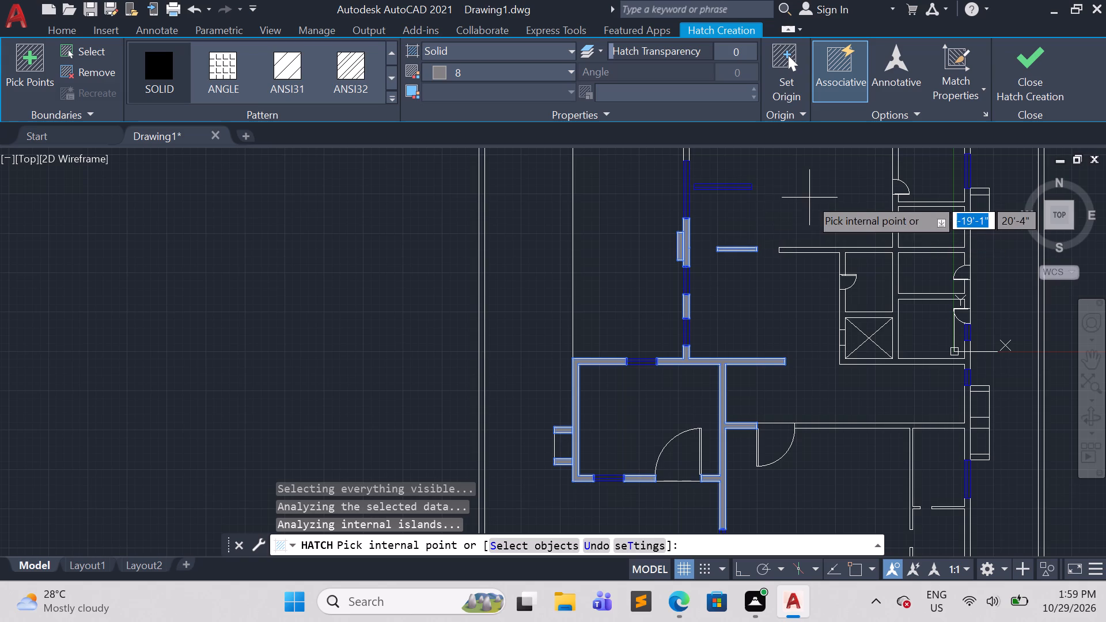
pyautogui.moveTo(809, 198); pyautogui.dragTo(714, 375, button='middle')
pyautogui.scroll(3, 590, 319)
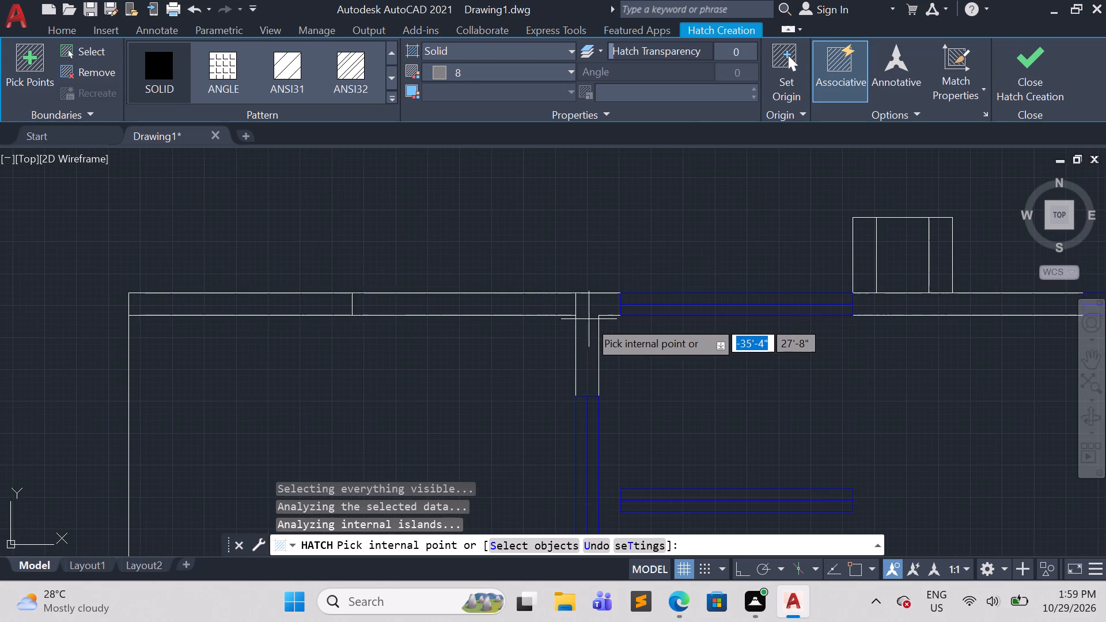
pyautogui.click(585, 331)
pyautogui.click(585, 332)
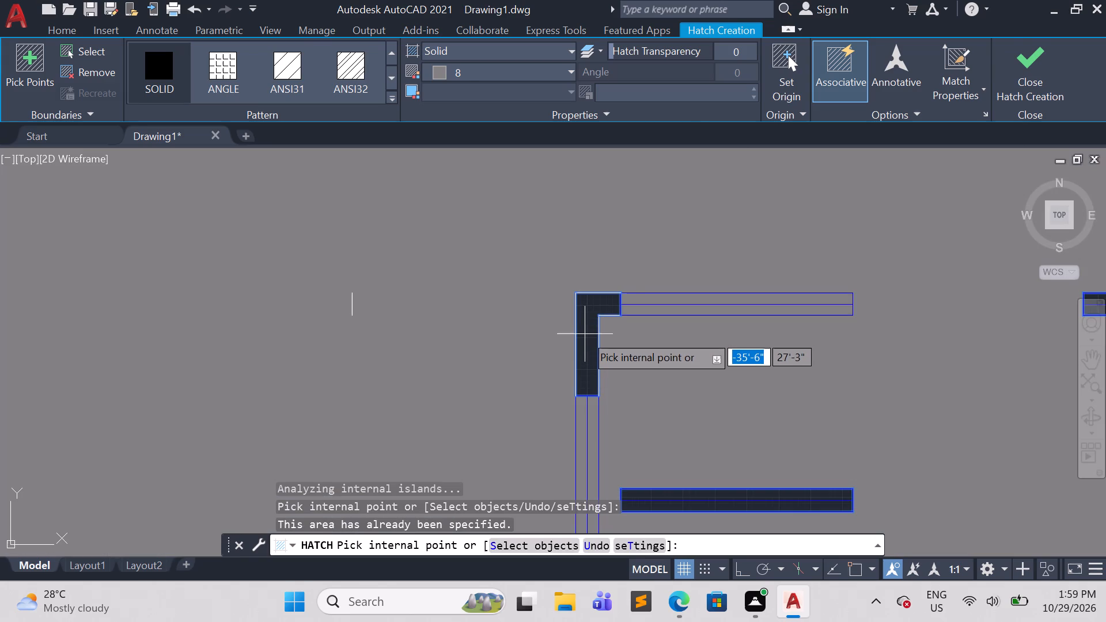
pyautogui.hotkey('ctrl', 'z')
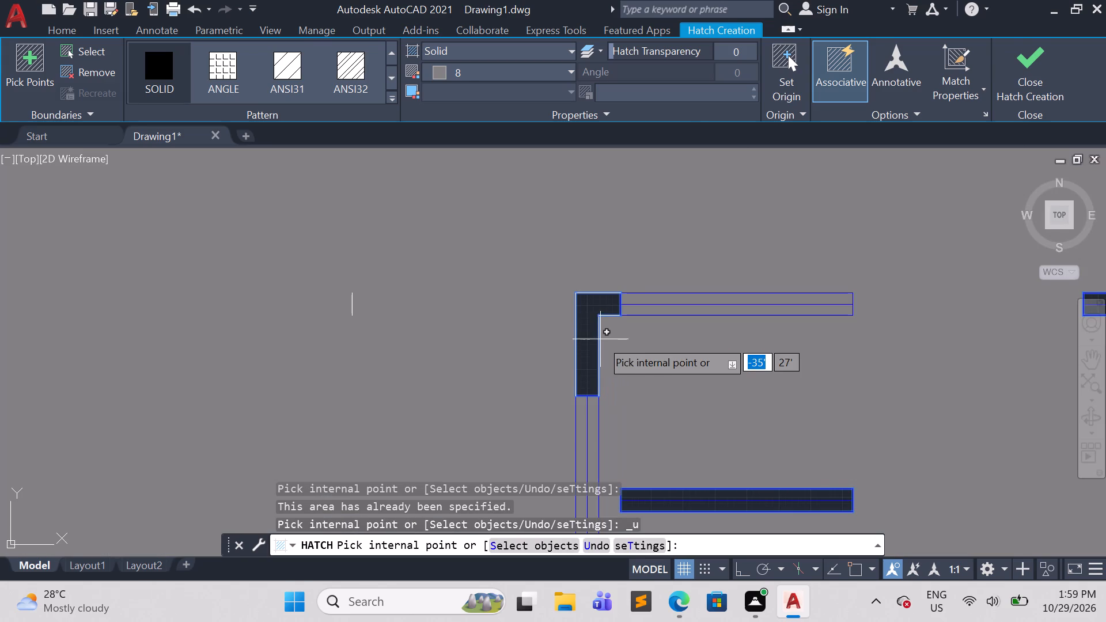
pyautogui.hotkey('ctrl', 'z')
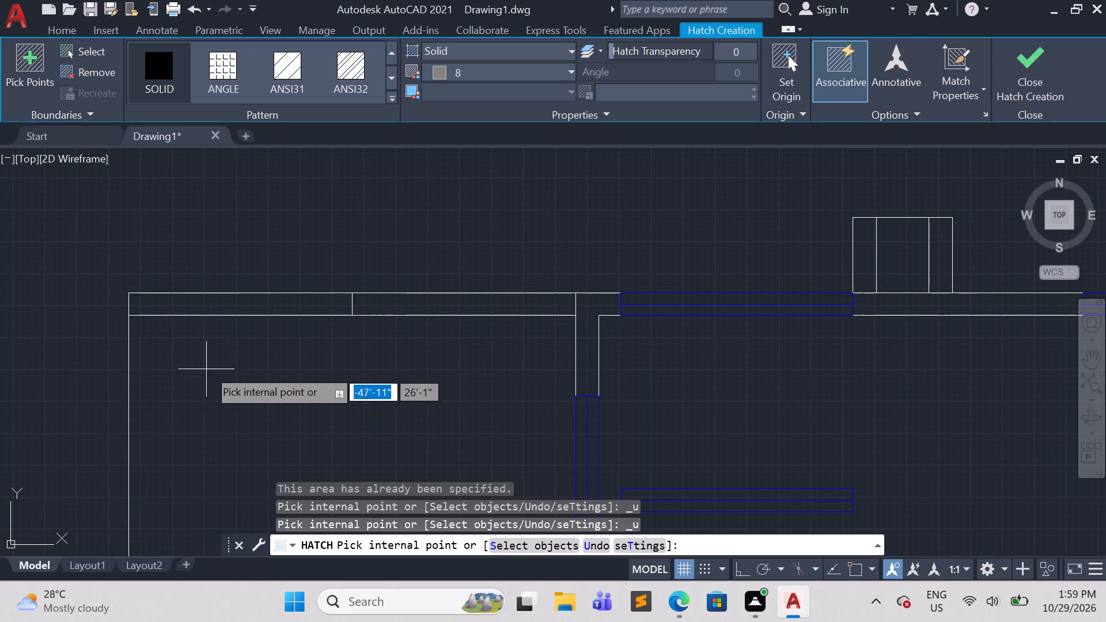
# Add the north wall's west segment, its L-shaped corner, and the first north projection's two side walls and base wall to the solid hatch.
pyautogui.click(255, 301)
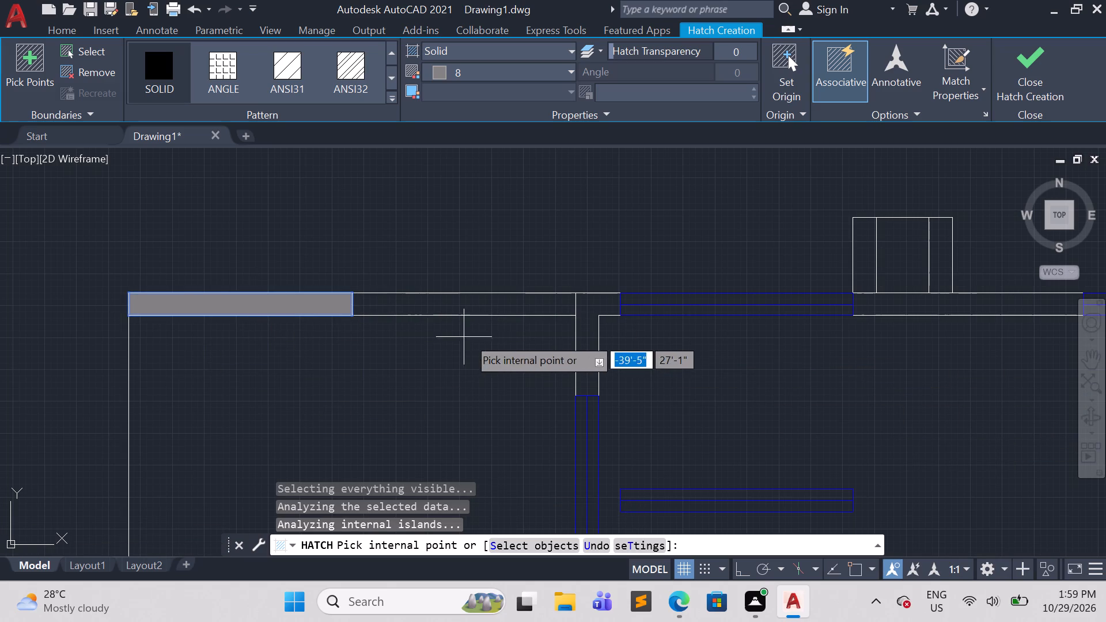
pyautogui.click(583, 312)
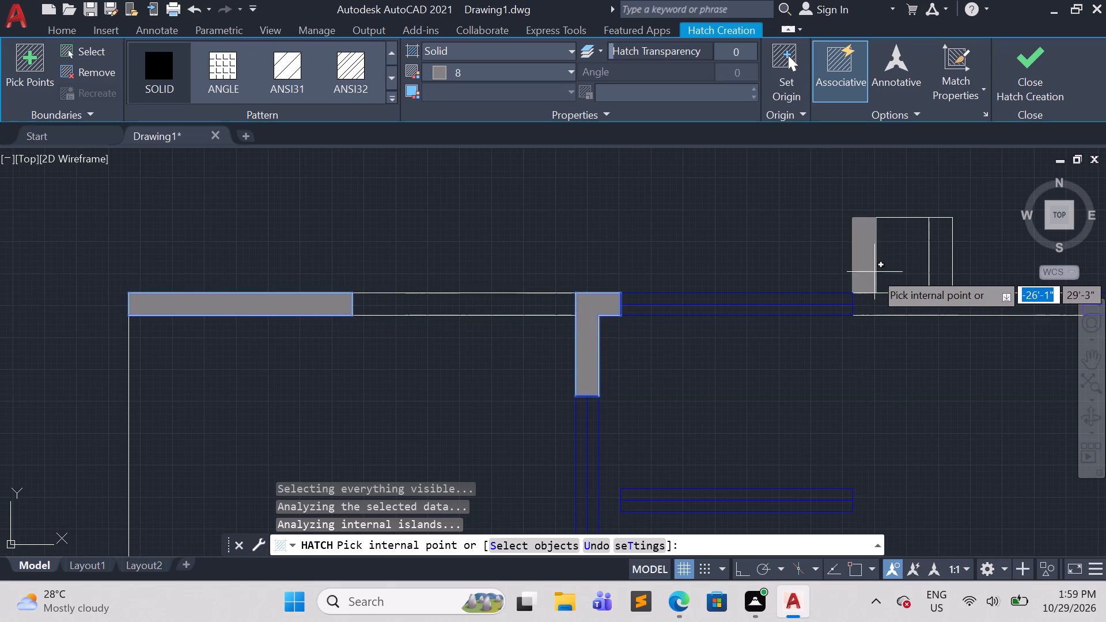
pyautogui.click(869, 265)
pyautogui.click(944, 253)
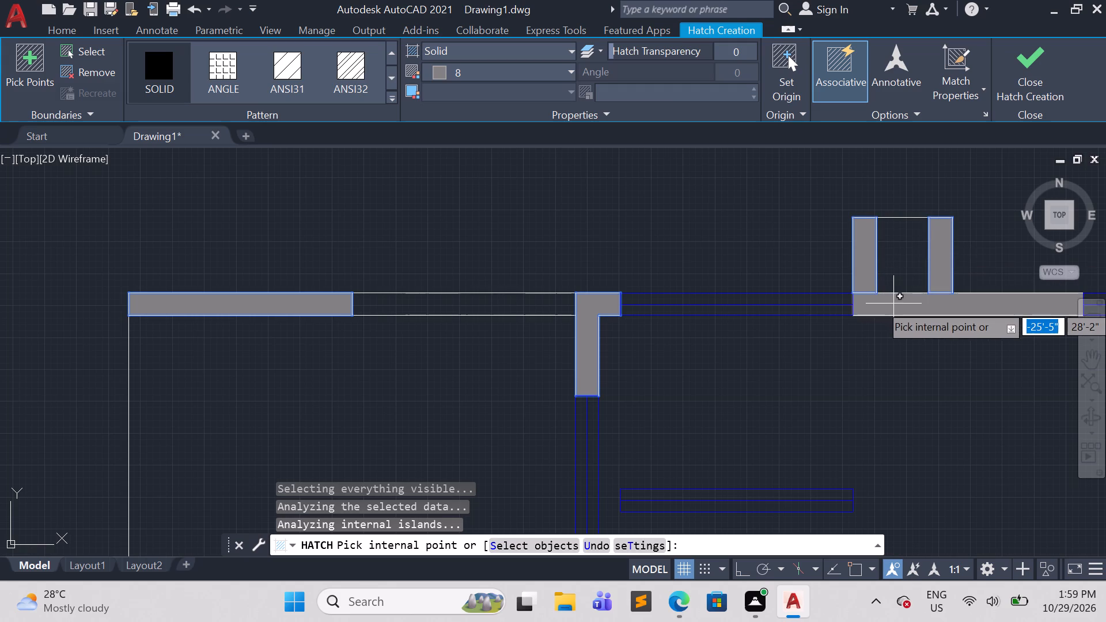
pyautogui.click(893, 304)
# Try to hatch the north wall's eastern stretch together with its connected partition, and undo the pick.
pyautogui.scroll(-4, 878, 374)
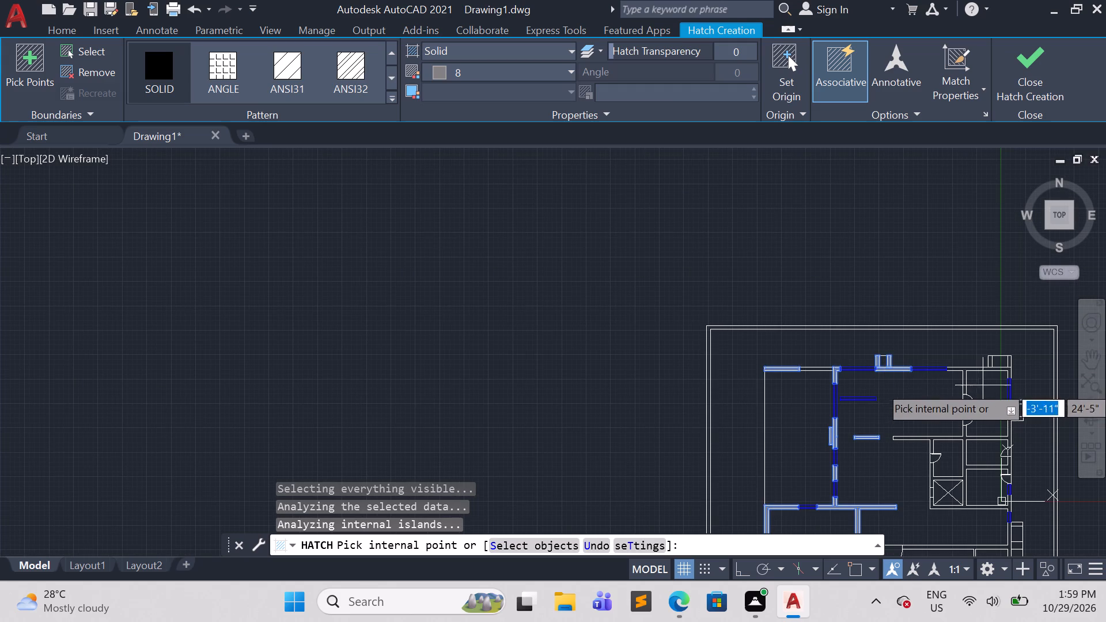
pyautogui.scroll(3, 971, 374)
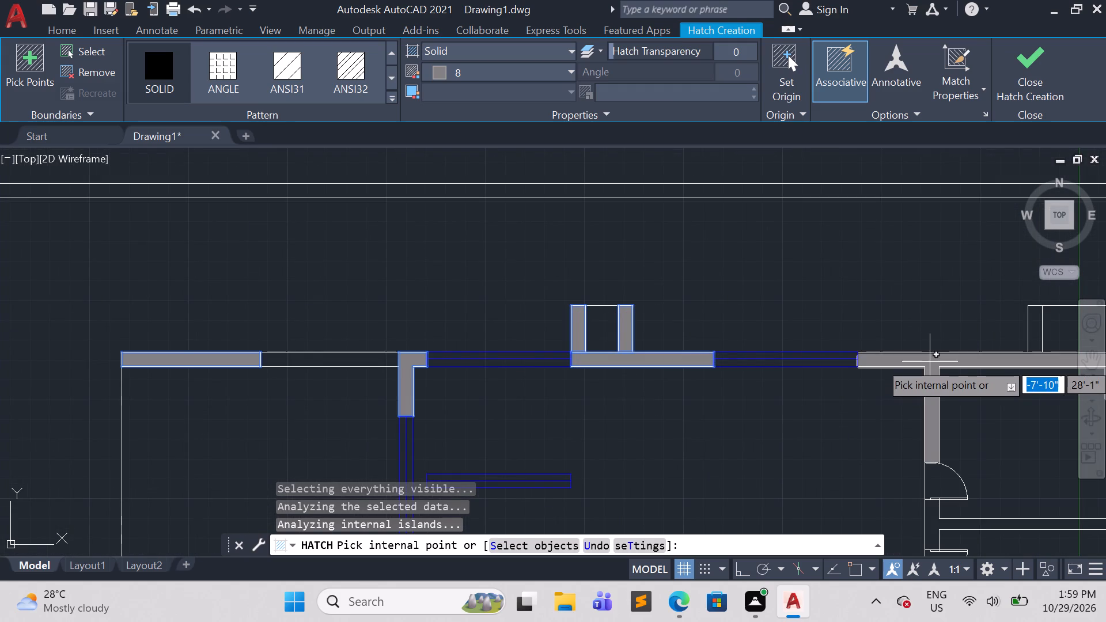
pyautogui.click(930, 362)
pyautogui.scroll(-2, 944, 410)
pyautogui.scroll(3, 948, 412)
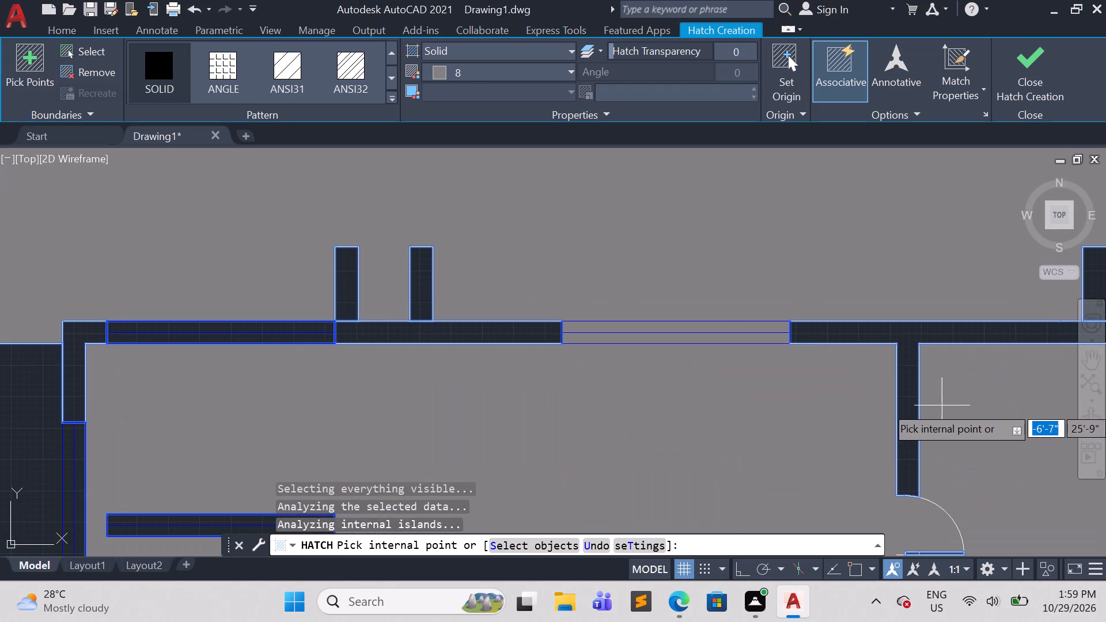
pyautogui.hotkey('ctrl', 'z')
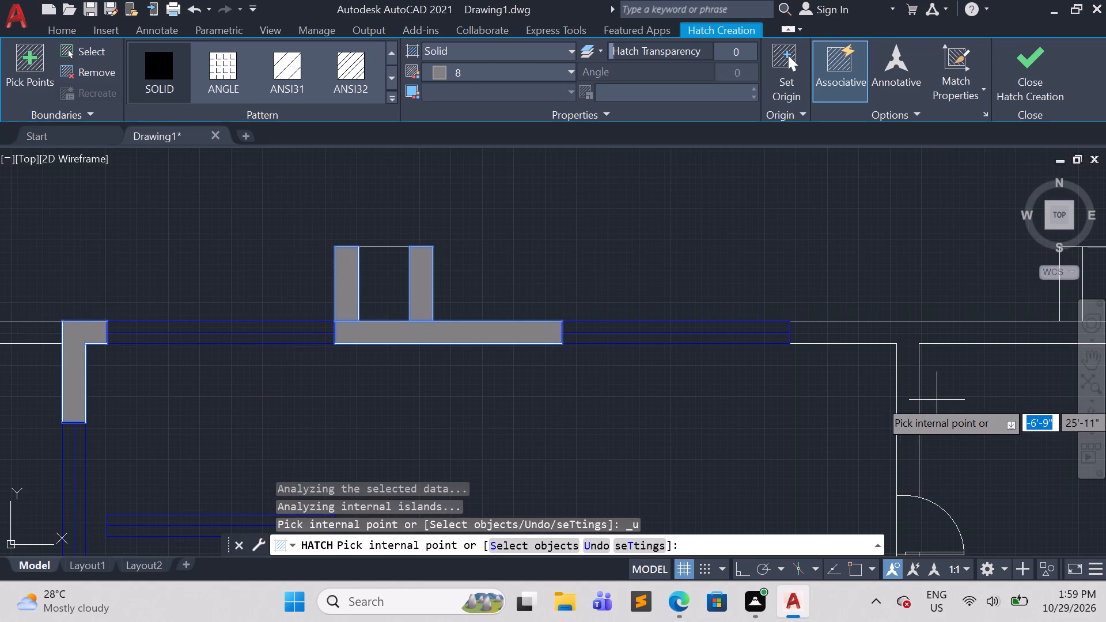
# Add the two side walls of the projection at the plan's northeast corner to the solid hatch.
pyautogui.moveTo(969, 399); pyautogui.dragTo(676, 397, button='middle')
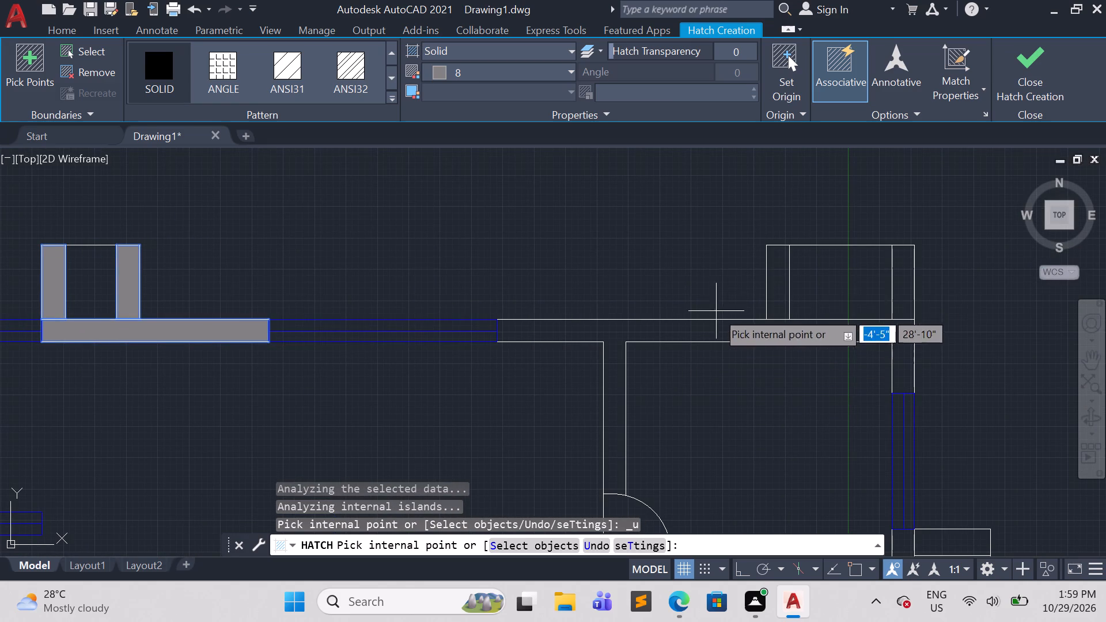
pyautogui.click(771, 289)
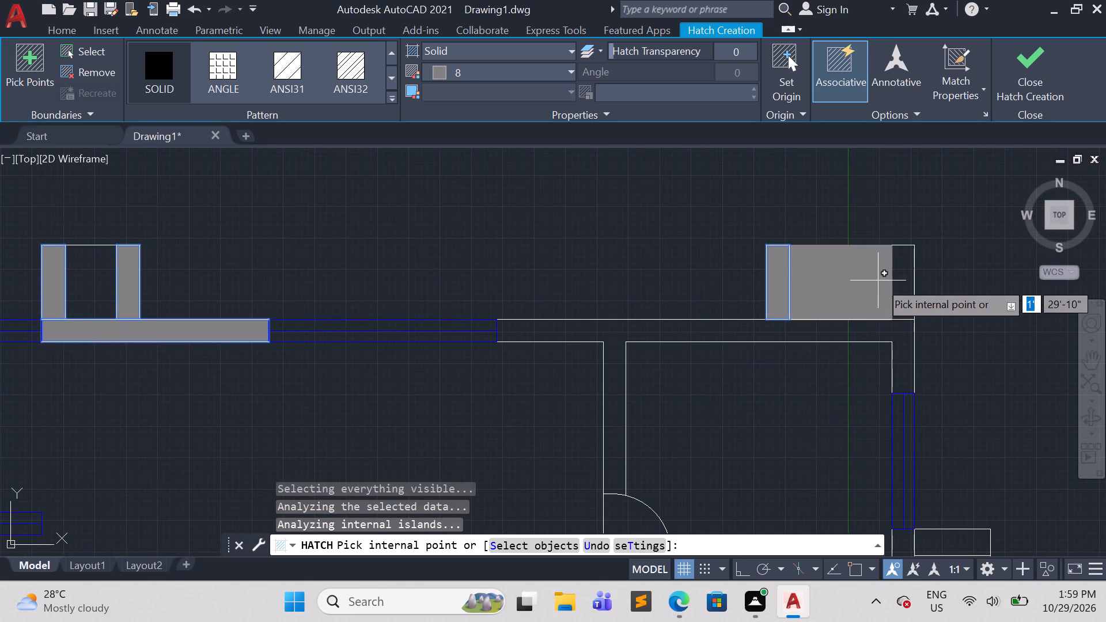
pyautogui.click(908, 283)
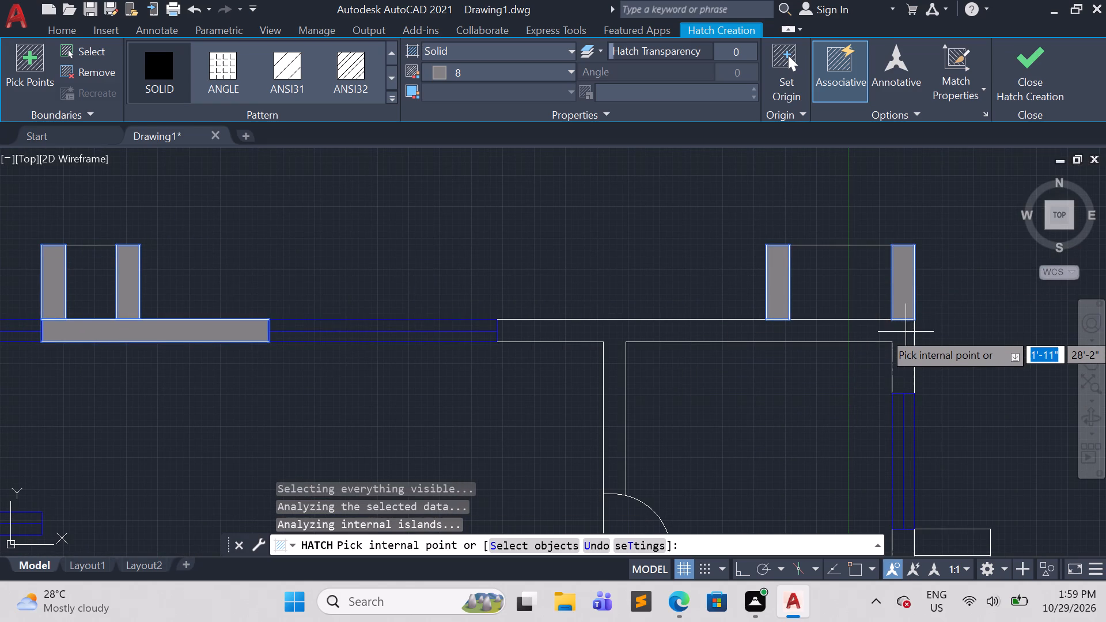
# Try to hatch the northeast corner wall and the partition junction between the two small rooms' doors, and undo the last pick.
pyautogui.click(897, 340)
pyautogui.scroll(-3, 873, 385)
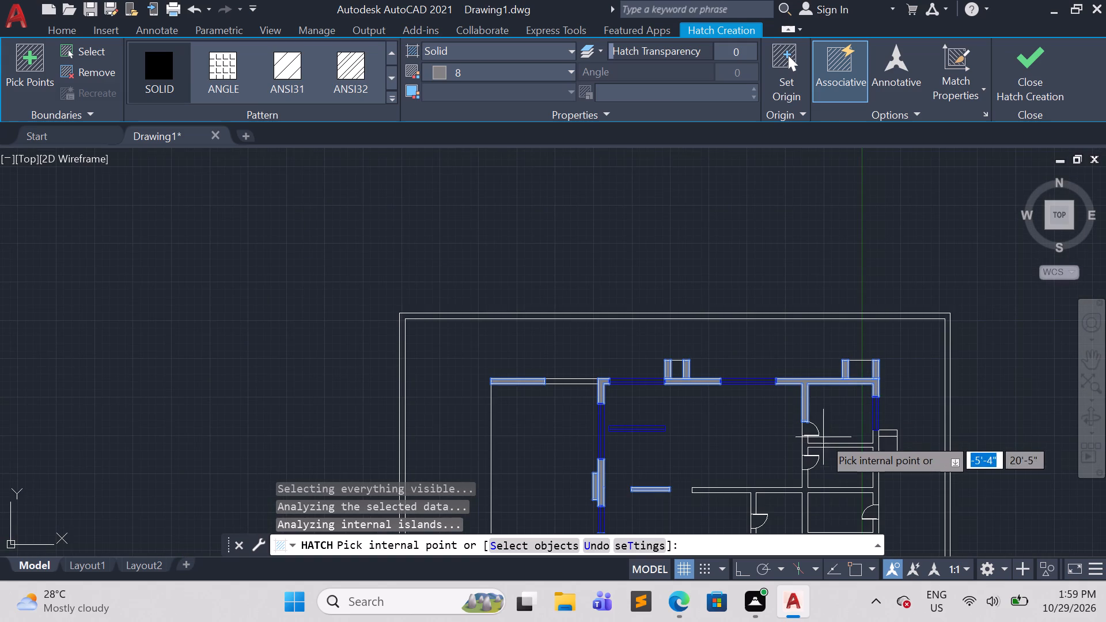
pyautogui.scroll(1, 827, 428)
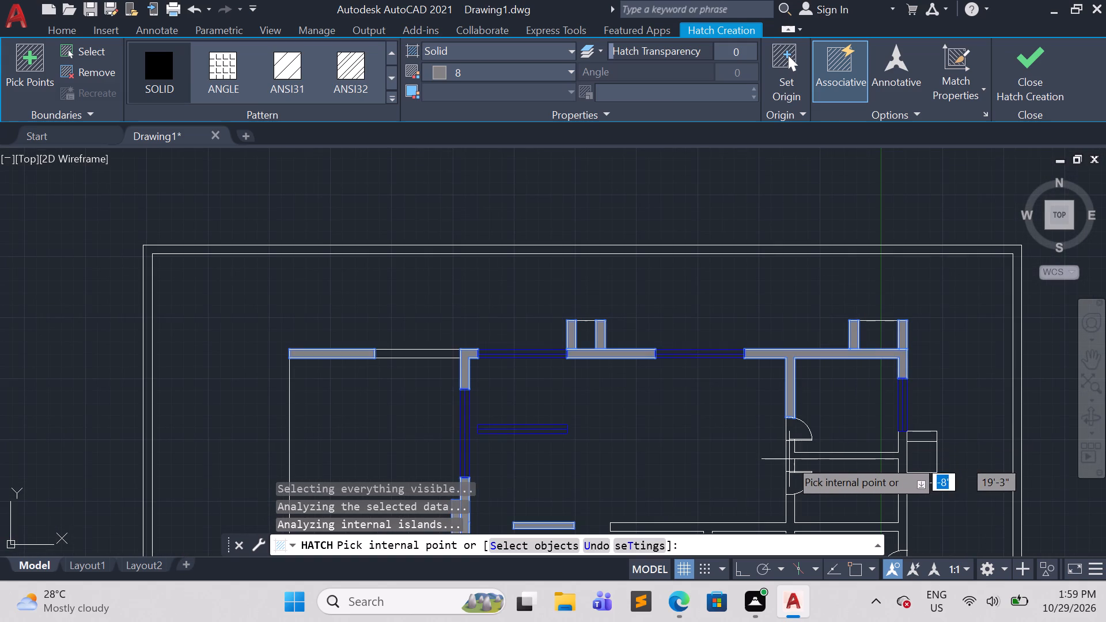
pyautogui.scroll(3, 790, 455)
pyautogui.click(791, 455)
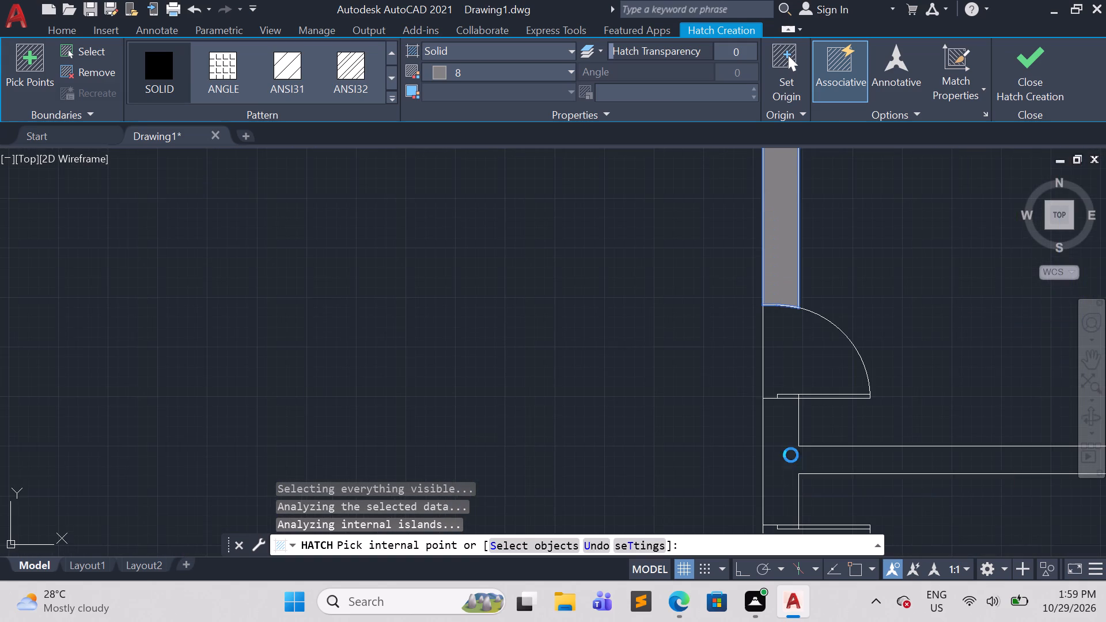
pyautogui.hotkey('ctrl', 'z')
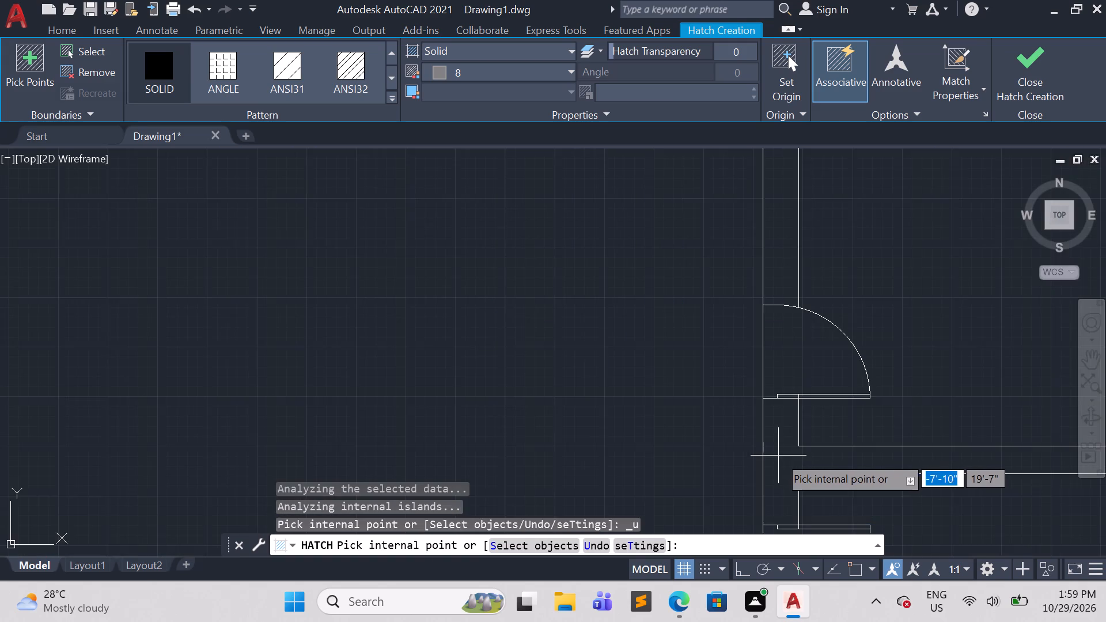
# Add the two end walls of the upper projection on the plan's east side to the solid hatch.
pyautogui.scroll(-3, 782, 465)
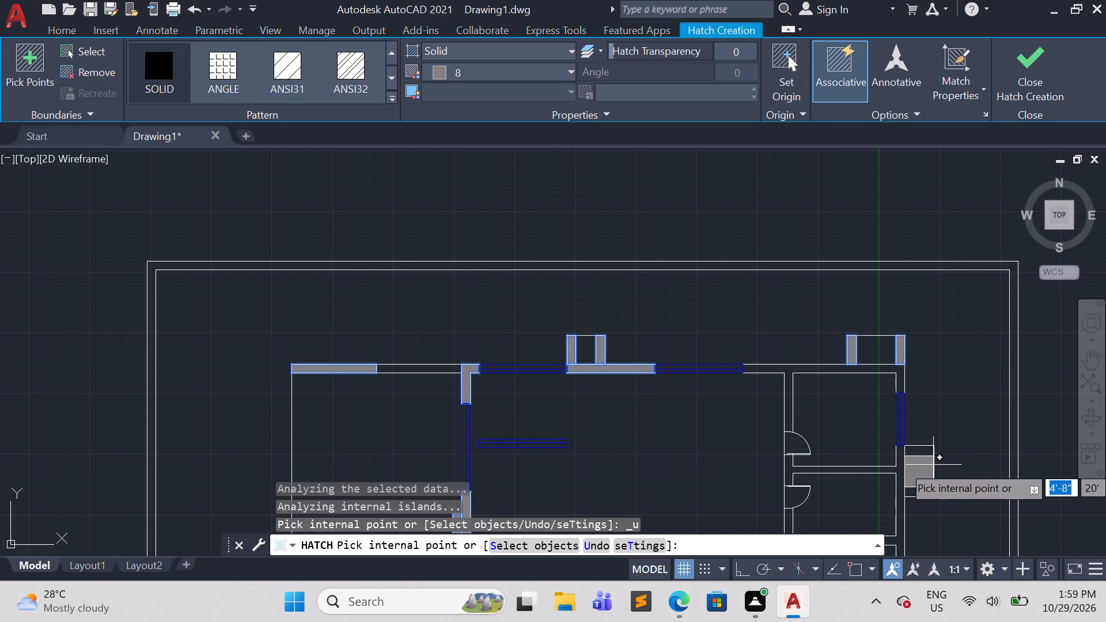
pyautogui.scroll(3, 927, 464)
pyautogui.click(893, 424)
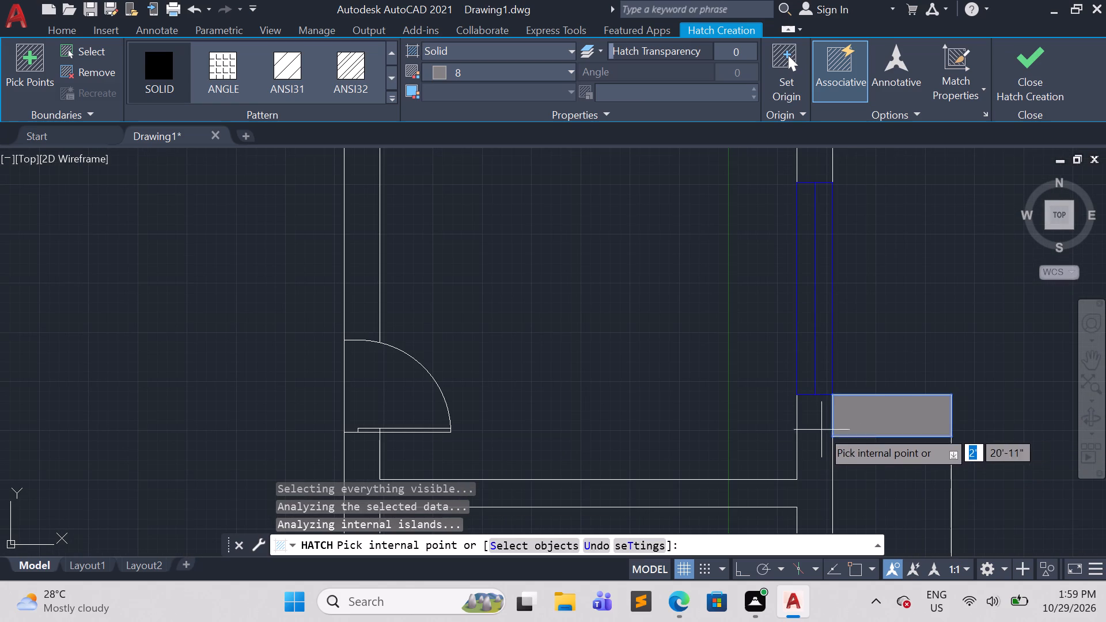
pyautogui.scroll(-4, 821, 435)
pyautogui.scroll(4, 836, 479)
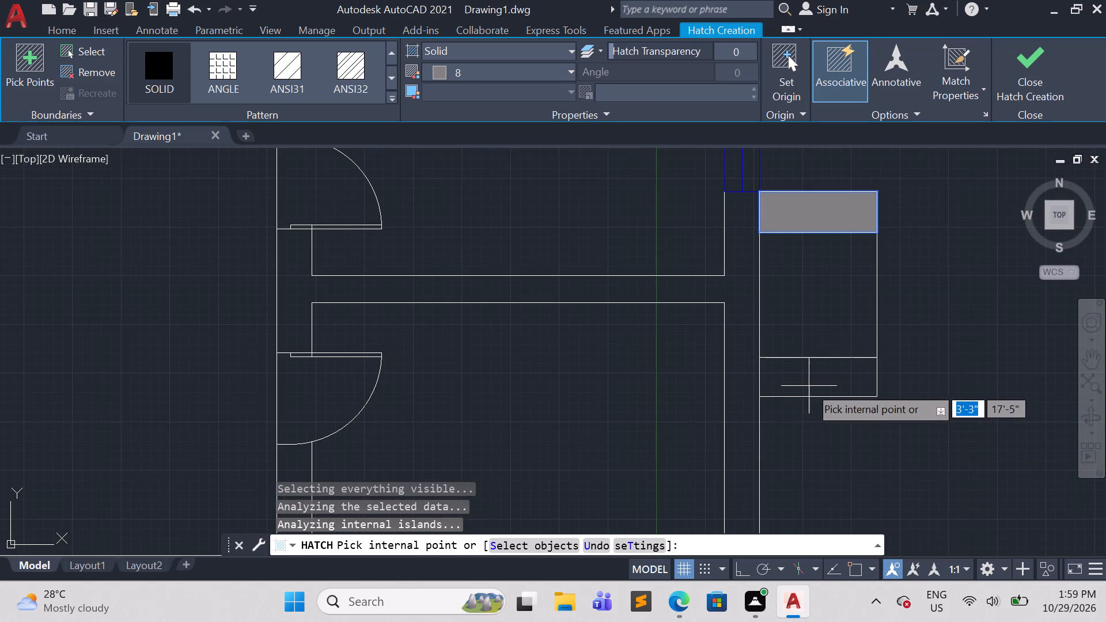
pyautogui.click(809, 386)
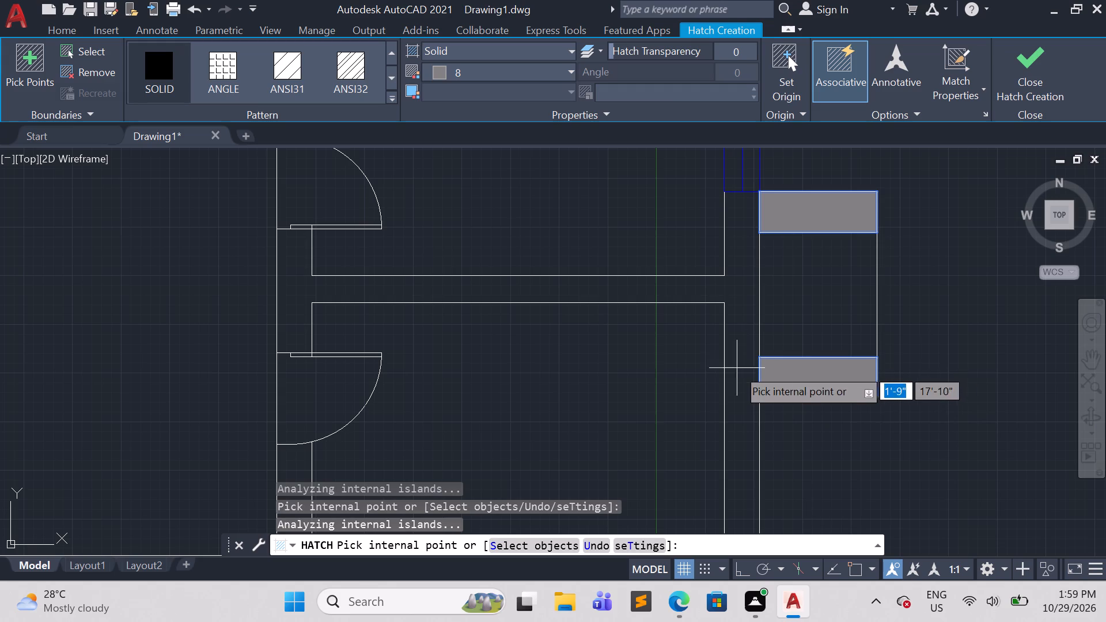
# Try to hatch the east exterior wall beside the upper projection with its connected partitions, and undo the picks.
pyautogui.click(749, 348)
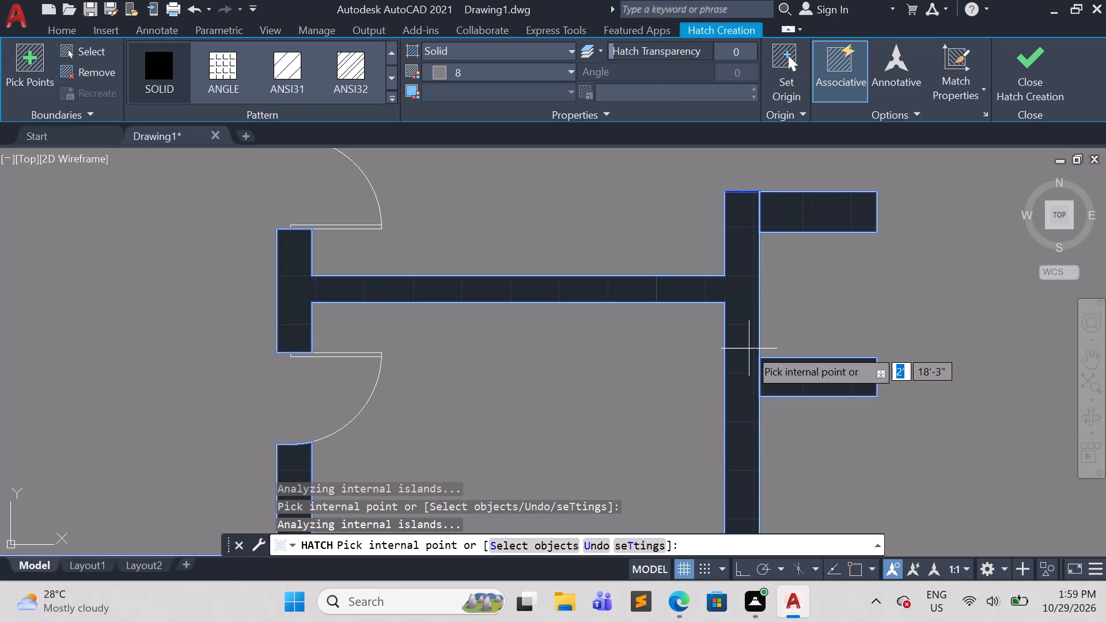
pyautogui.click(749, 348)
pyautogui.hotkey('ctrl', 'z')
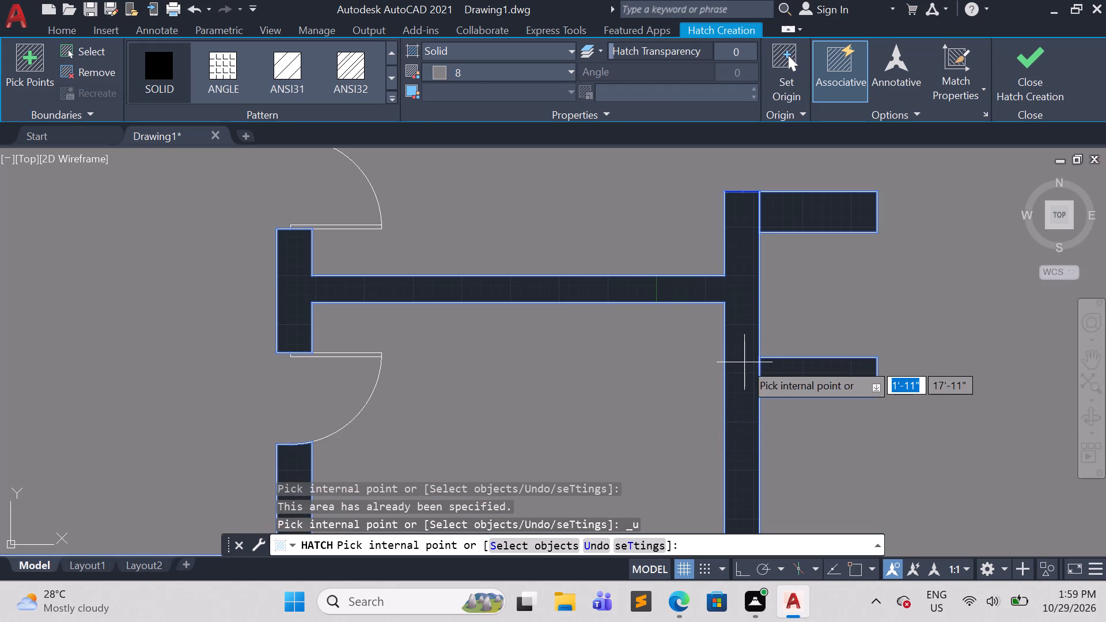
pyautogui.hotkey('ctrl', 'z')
# Add the north and south end walls of the lower projection on the plan's east side to the solid hatch.
pyautogui.scroll(-4, 740, 395)
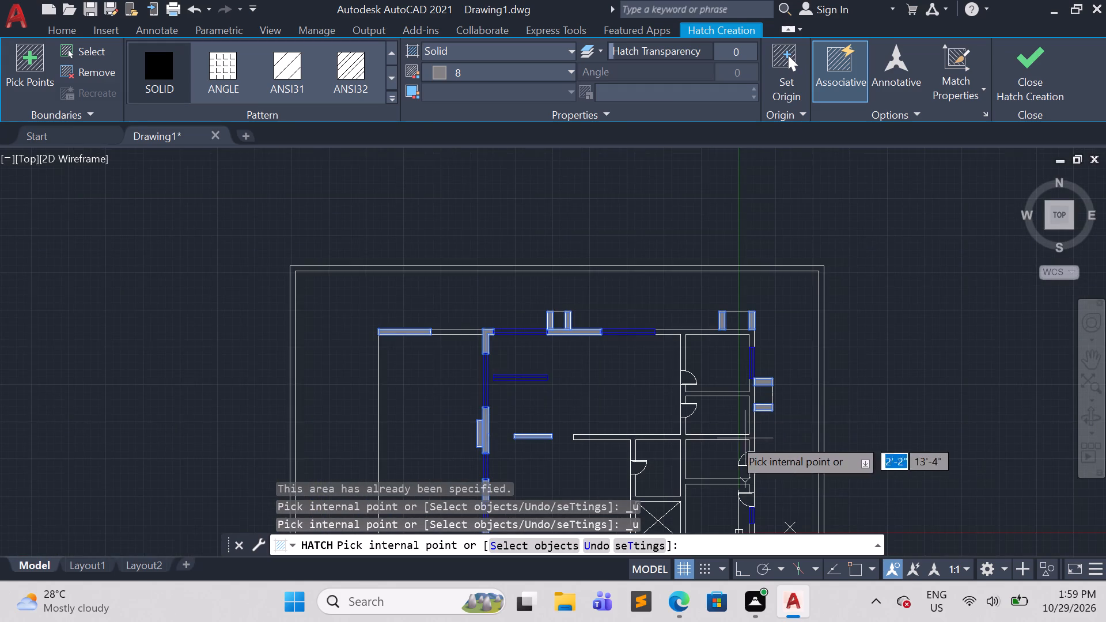
pyautogui.scroll(3, 675, 454)
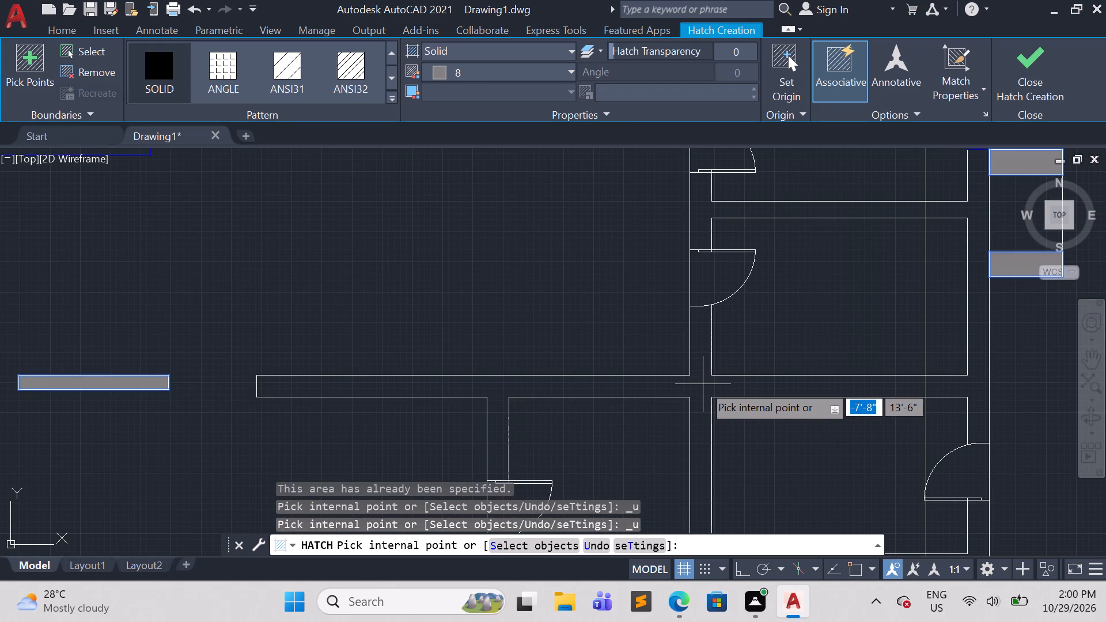
pyautogui.scroll(-2, 590, 419)
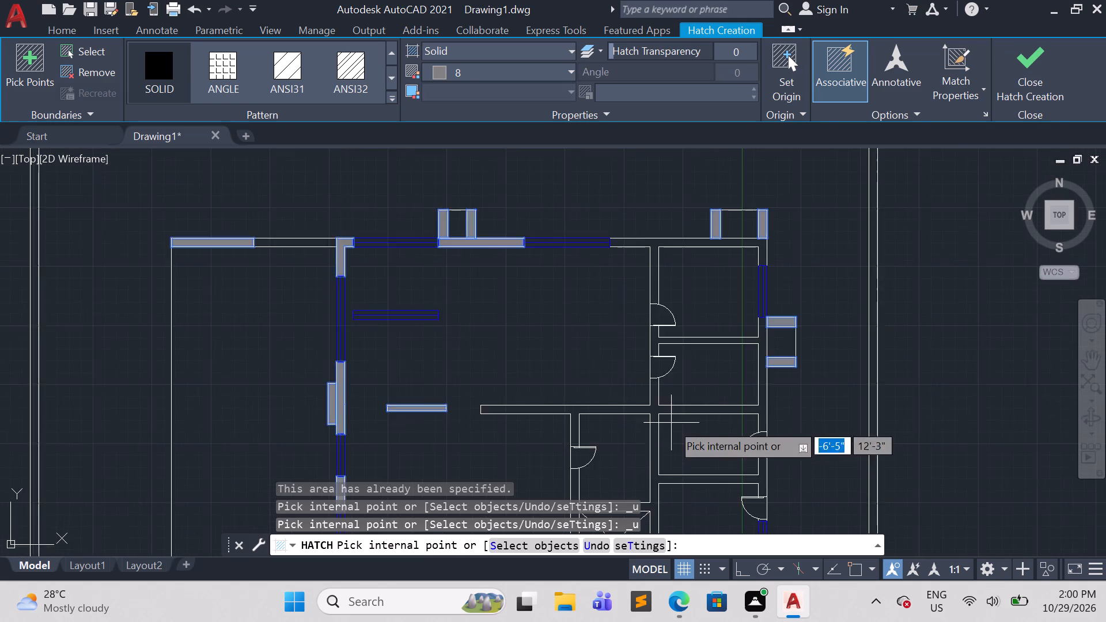
pyautogui.scroll(-1, 673, 423)
pyautogui.moveTo(668, 455); pyautogui.dragTo(688, 321, button='middle')
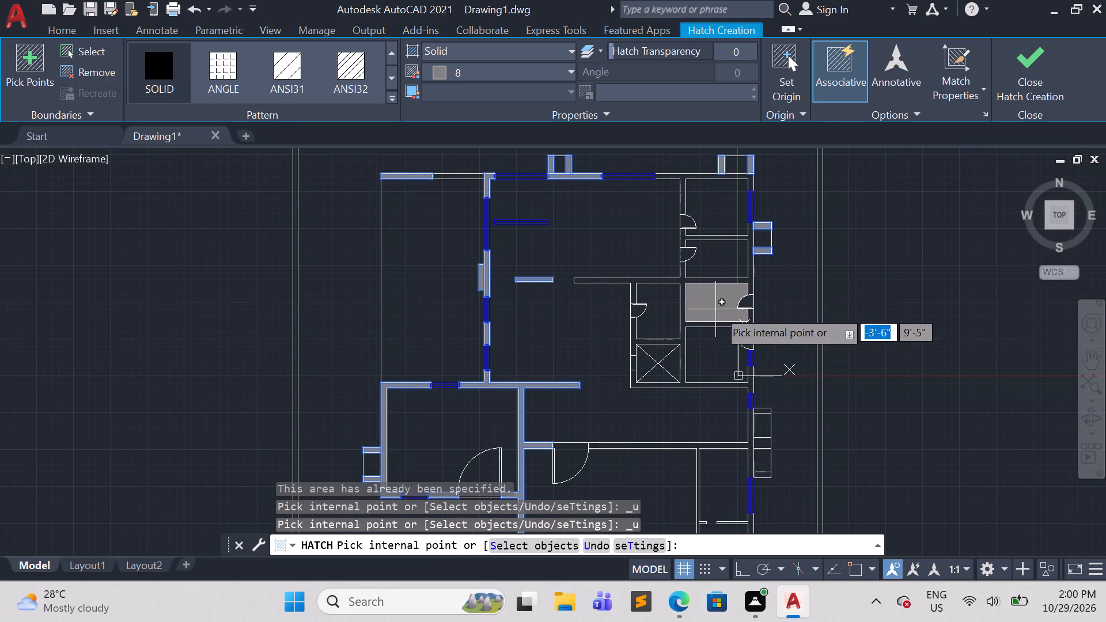
pyautogui.scroll(1, 768, 354)
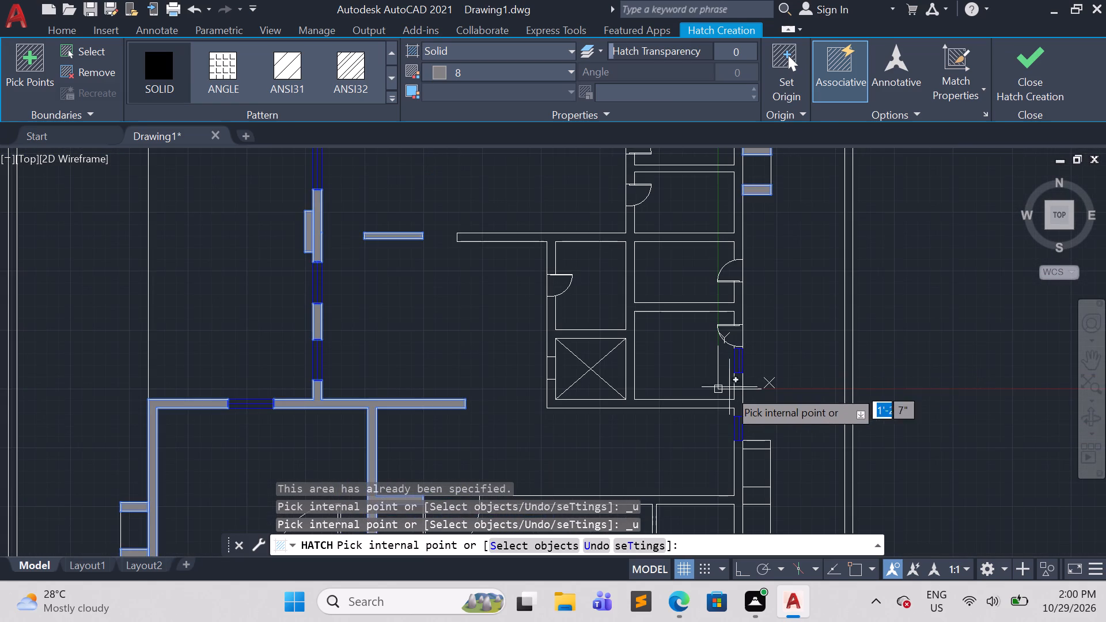
pyautogui.scroll(3, 743, 399)
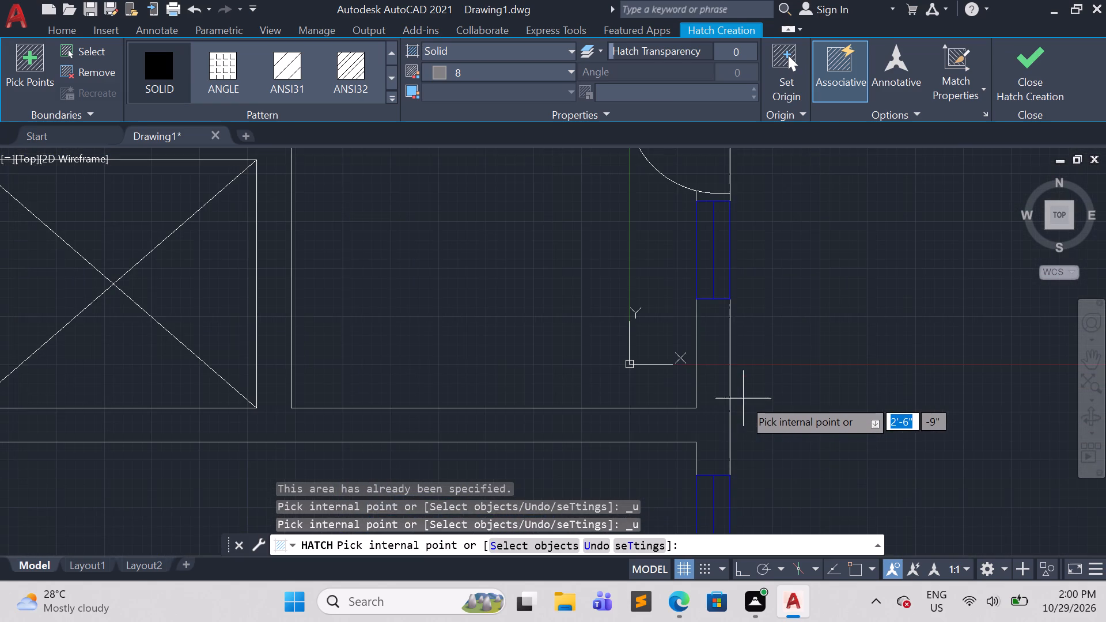
pyautogui.scroll(-5, 714, 431)
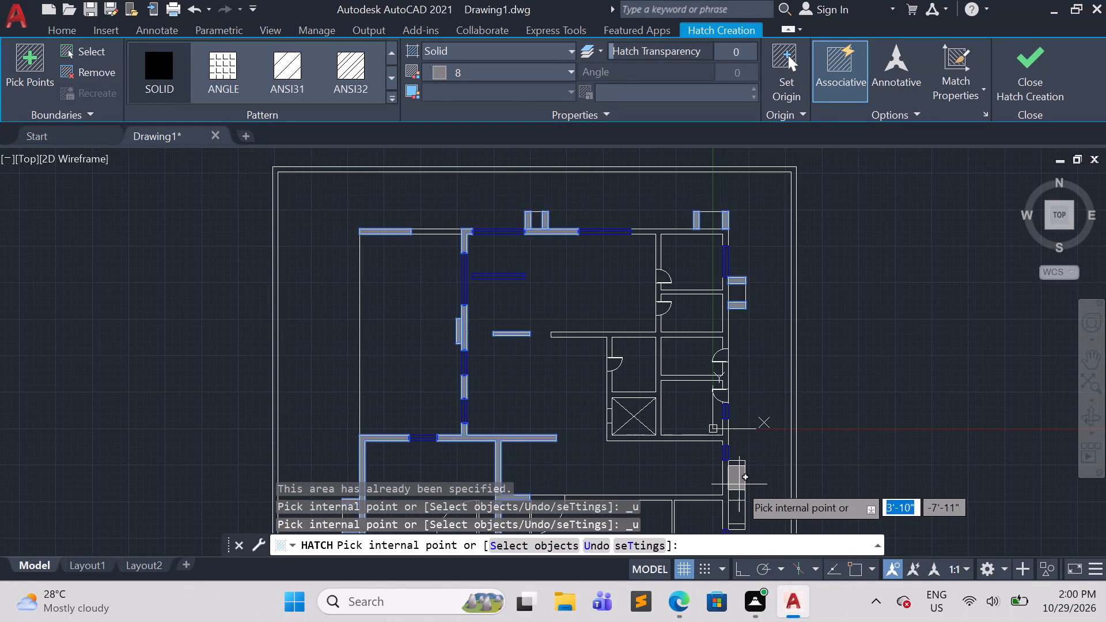
pyautogui.scroll(3, 740, 482)
pyautogui.click(726, 408)
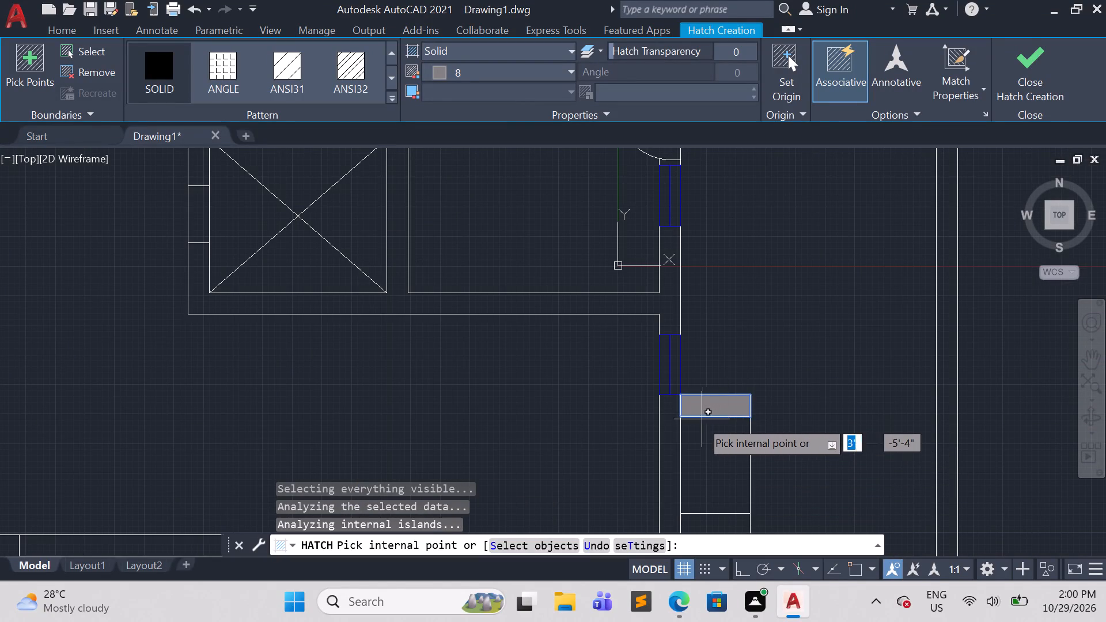
pyautogui.scroll(-3, 726, 434)
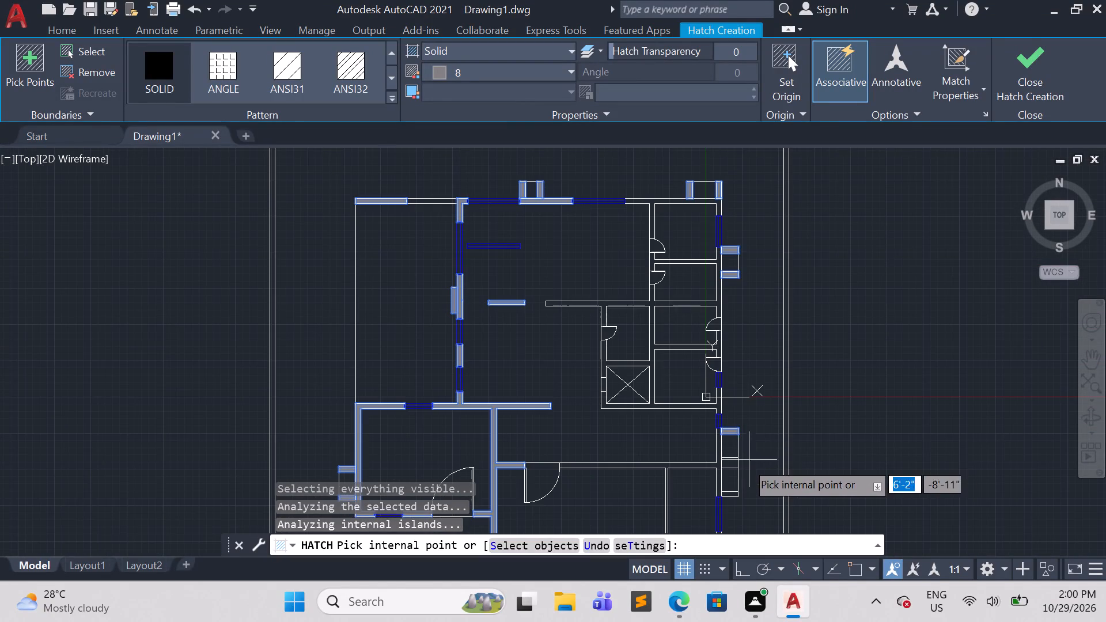
pyautogui.click(732, 495)
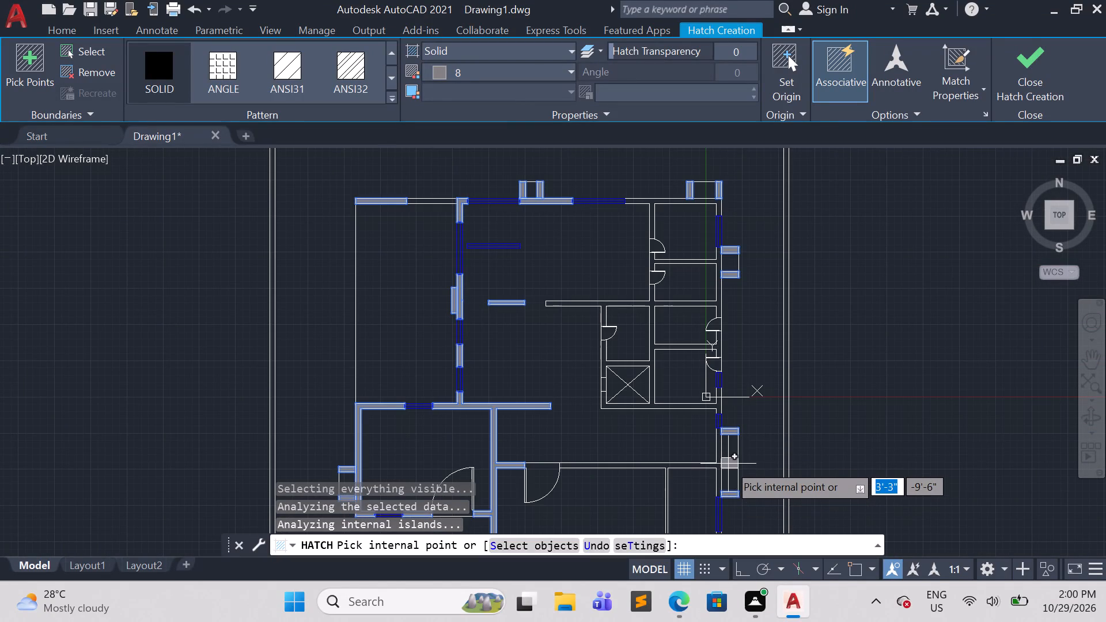
# Add the middle wall of the lower projection on the plan's east side to the solid hatch.
pyautogui.click(728, 464)
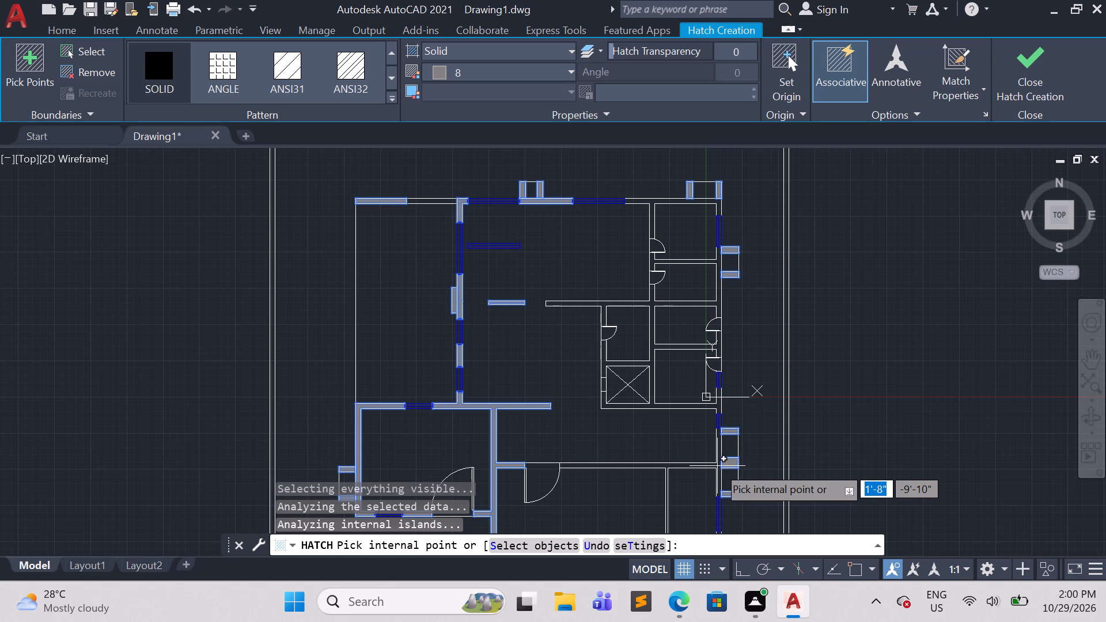
pyautogui.scroll(3, 717, 469)
pyautogui.scroll(-5, 716, 469)
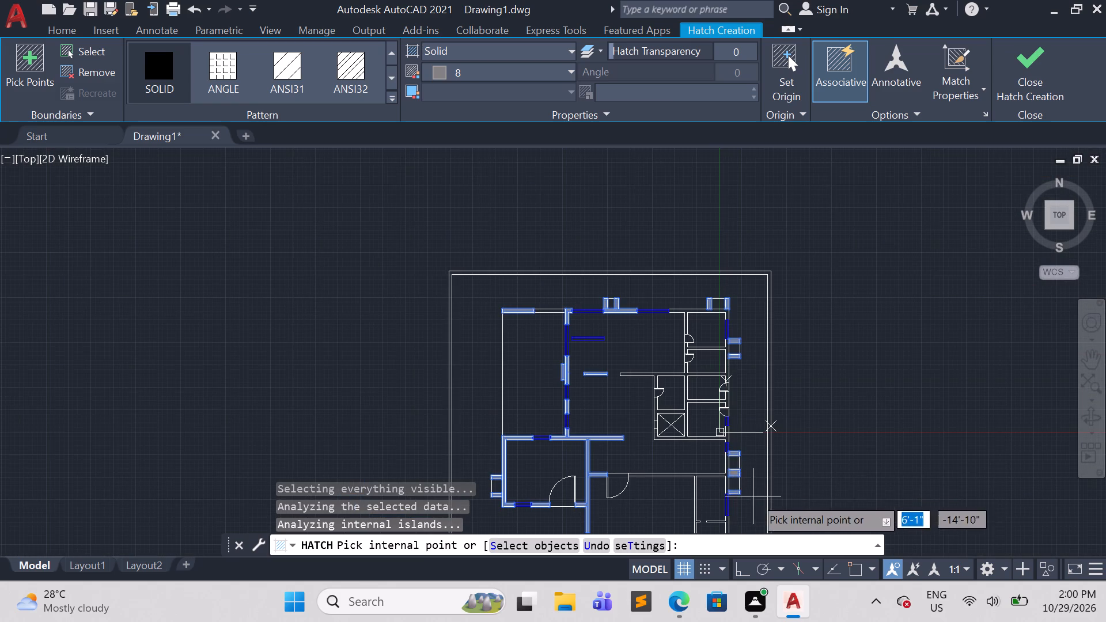
# Add the narrow projection outside the plan's south exterior wall to the solid hatch.
pyautogui.moveTo(755, 514); pyautogui.dragTo(759, 441, button='middle')
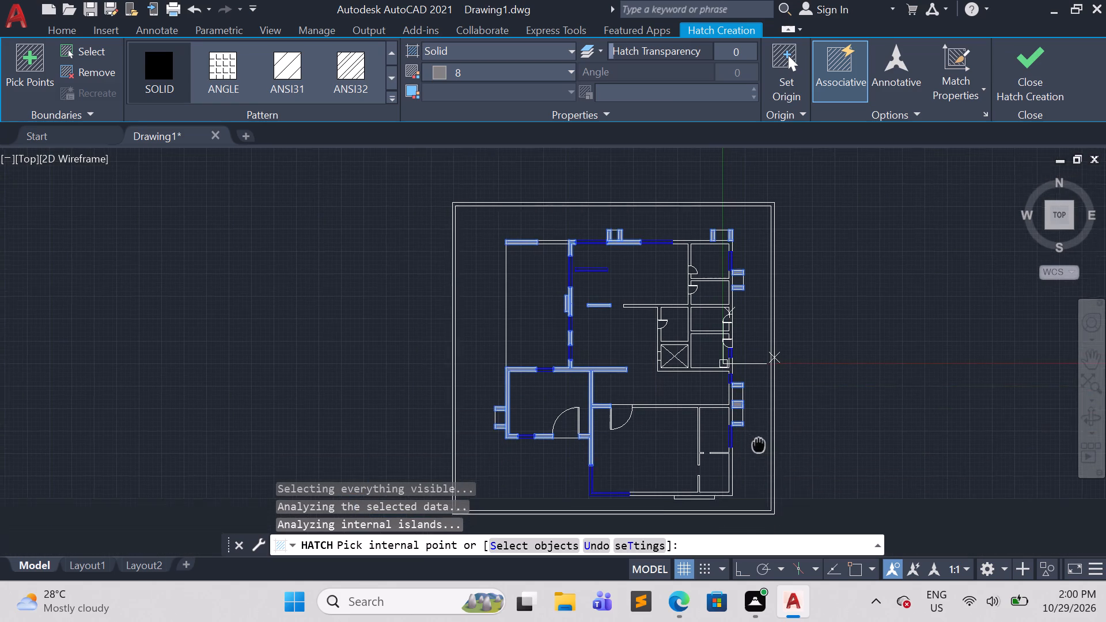
pyautogui.moveTo(759, 441); pyautogui.dragTo(769, 370, button='middle')
pyautogui.scroll(4, 751, 426)
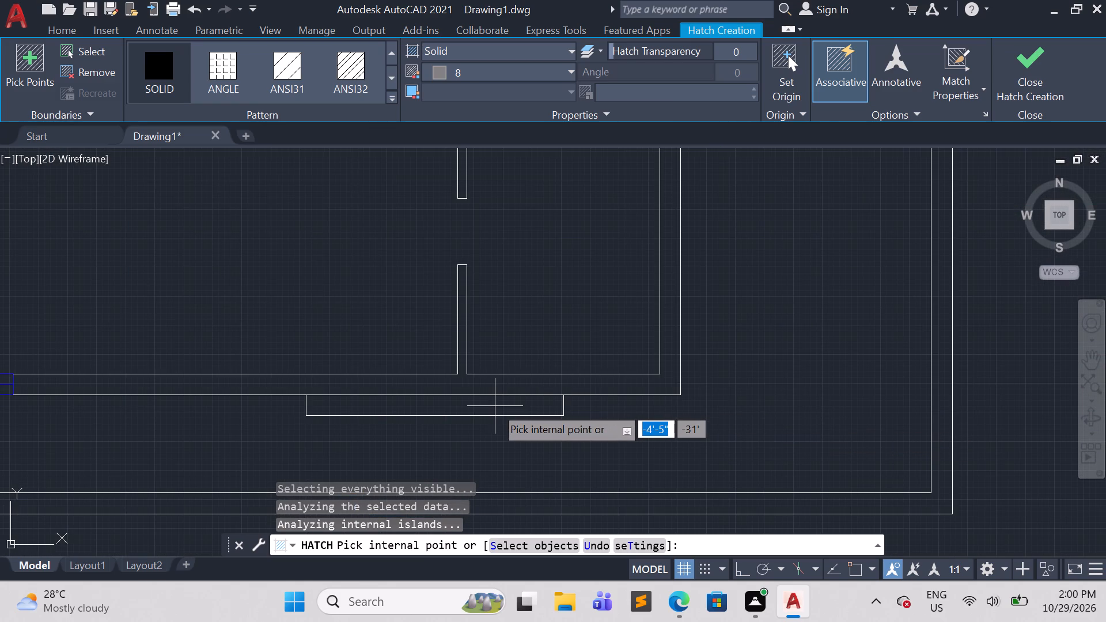
pyautogui.click(495, 406)
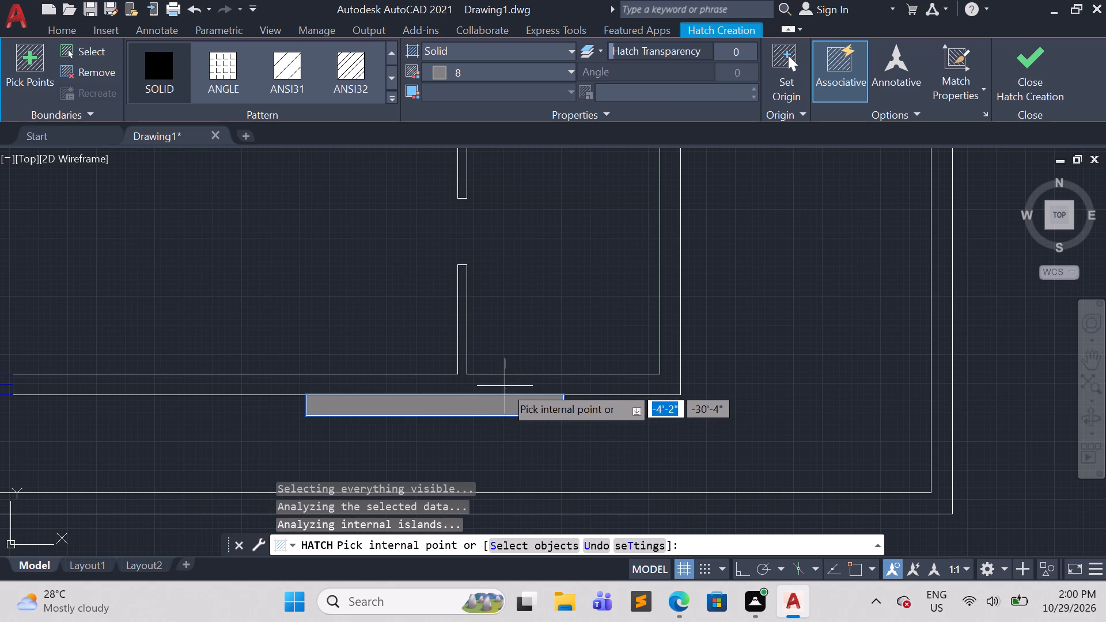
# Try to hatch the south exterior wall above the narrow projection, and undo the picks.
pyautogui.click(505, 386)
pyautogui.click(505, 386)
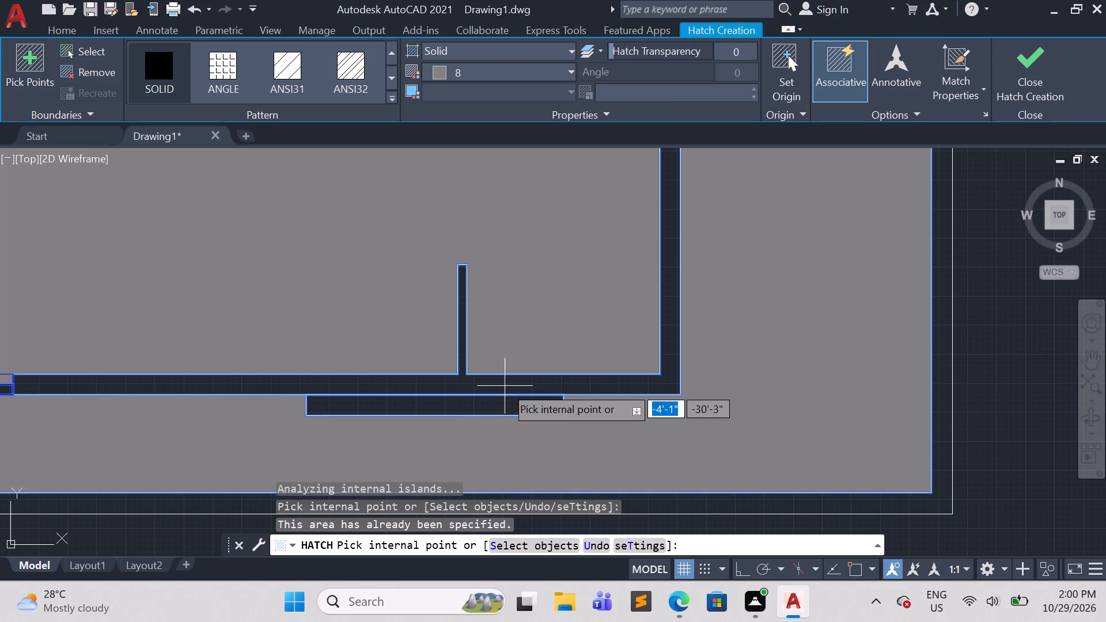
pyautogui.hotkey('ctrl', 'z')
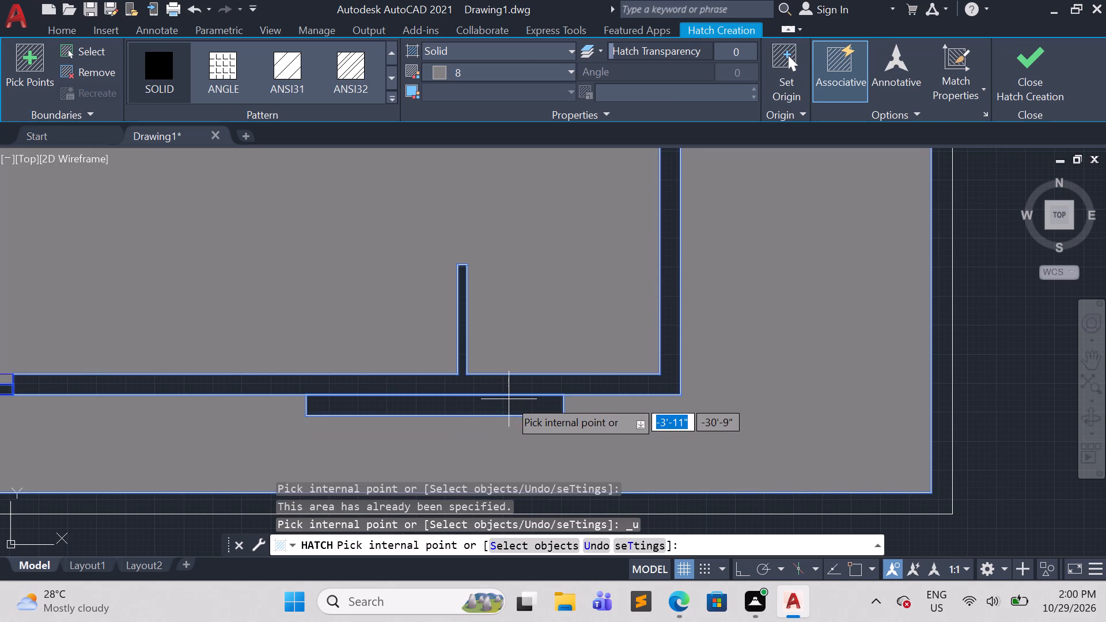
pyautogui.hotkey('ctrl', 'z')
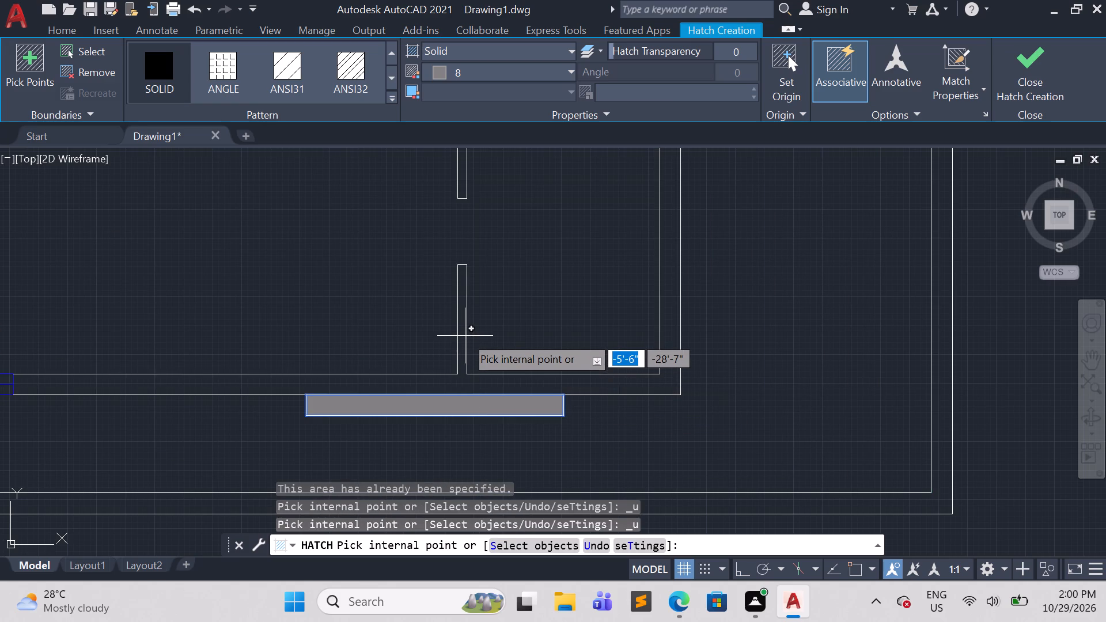
# Add the wall north of the large southern room, with its connected partition and the east wall beside the lower projection, to the solid hatch.
pyautogui.scroll(-2, 527, 375)
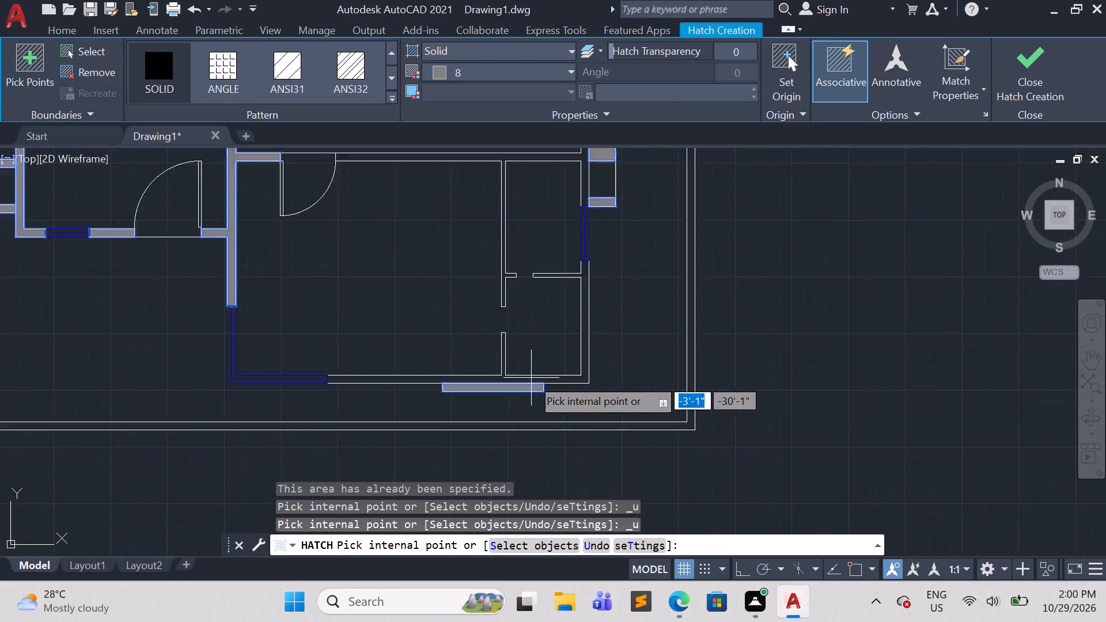
pyautogui.scroll(-1, 531, 378)
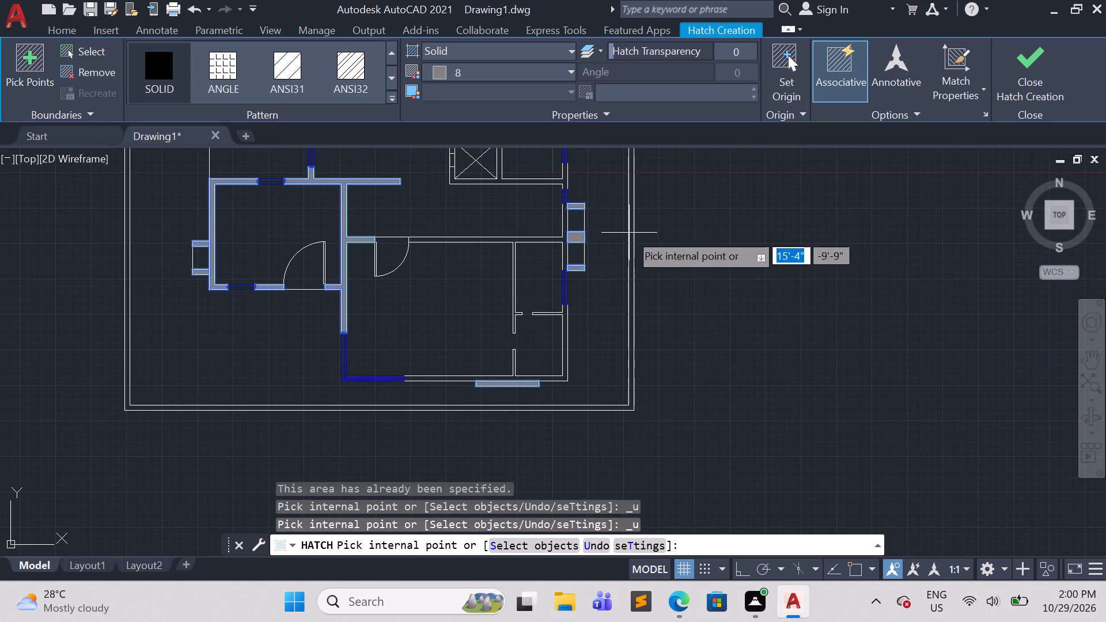
pyautogui.scroll(2, 454, 227)
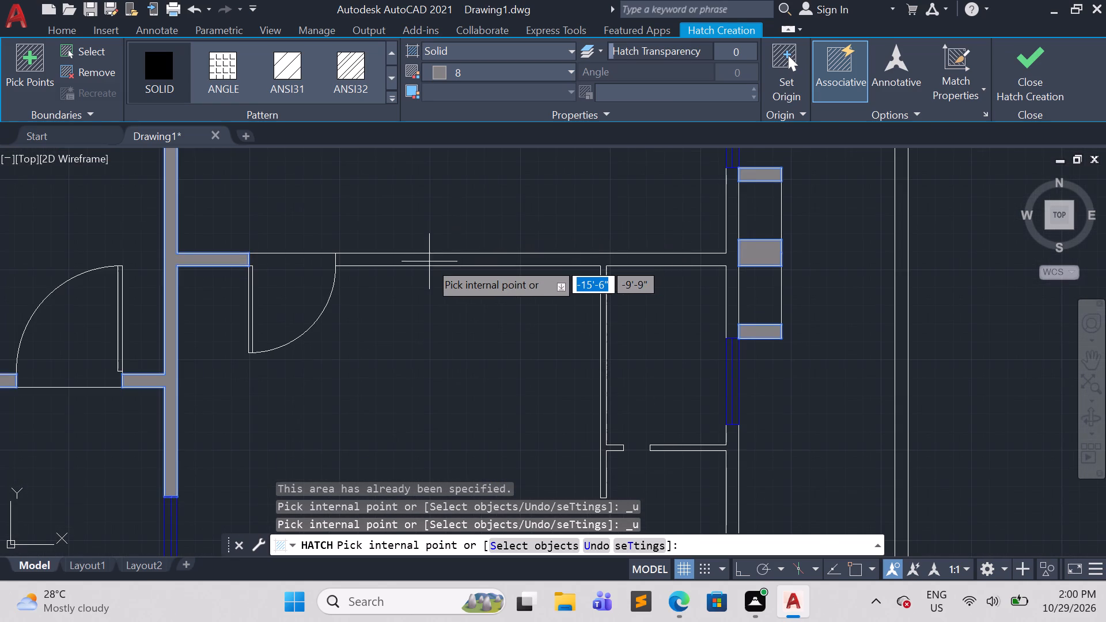
pyautogui.click(419, 255)
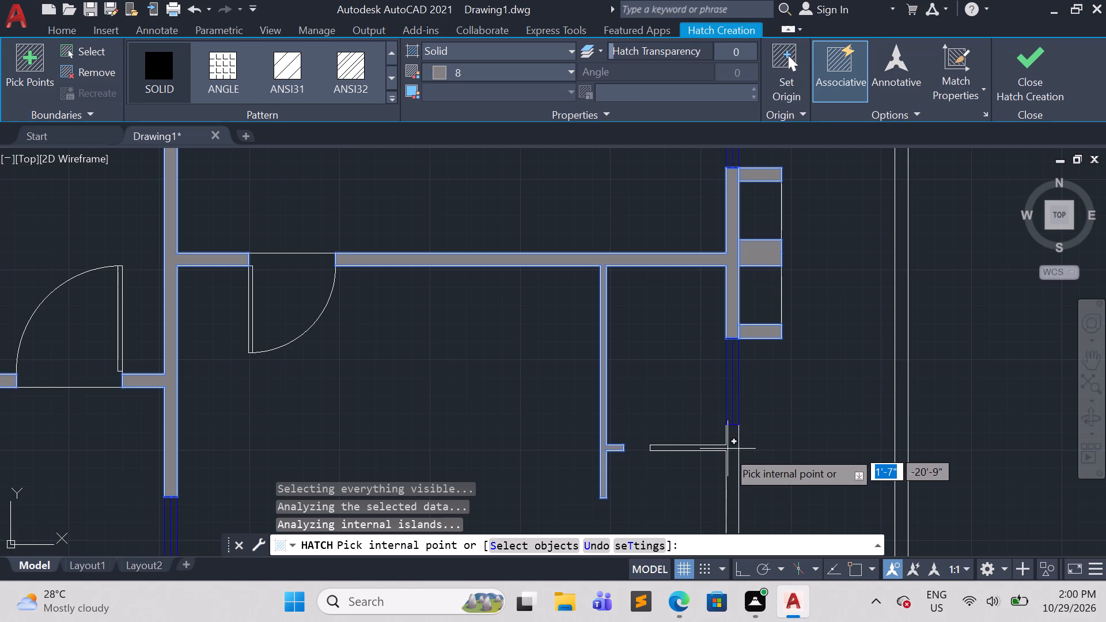
# Add the connected walls around the crossed shaft and the small eastern rooms, including the adjoining east exterior wall, to the solid hatch.
pyautogui.scroll(-3, 746, 426)
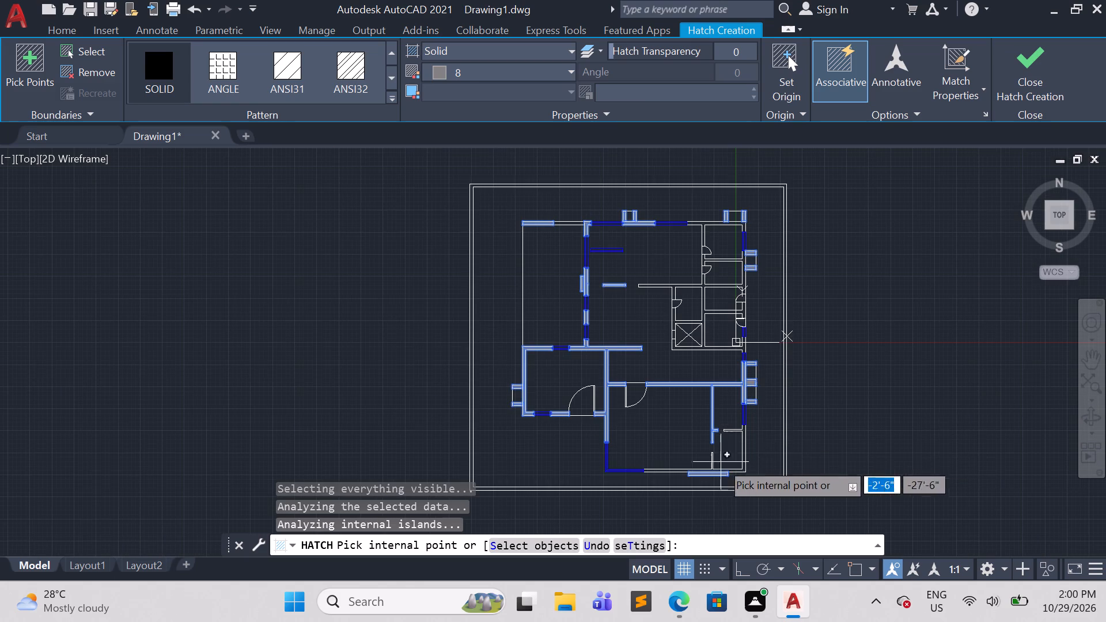
pyautogui.scroll(4, 694, 473)
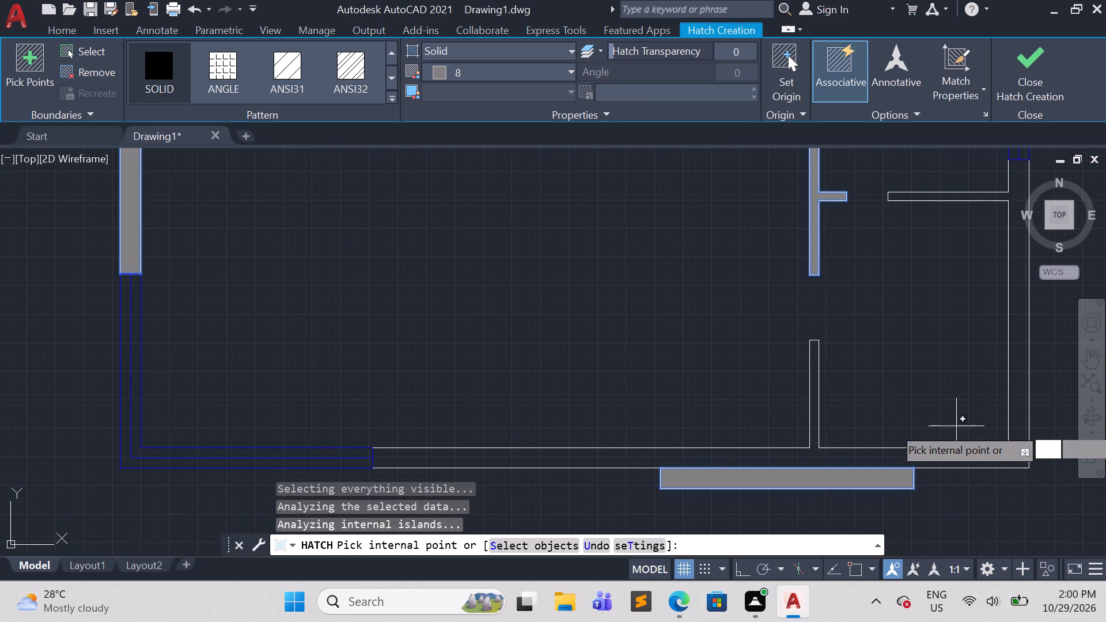
pyautogui.scroll(-5, 974, 408)
pyautogui.scroll(-1, 852, 367)
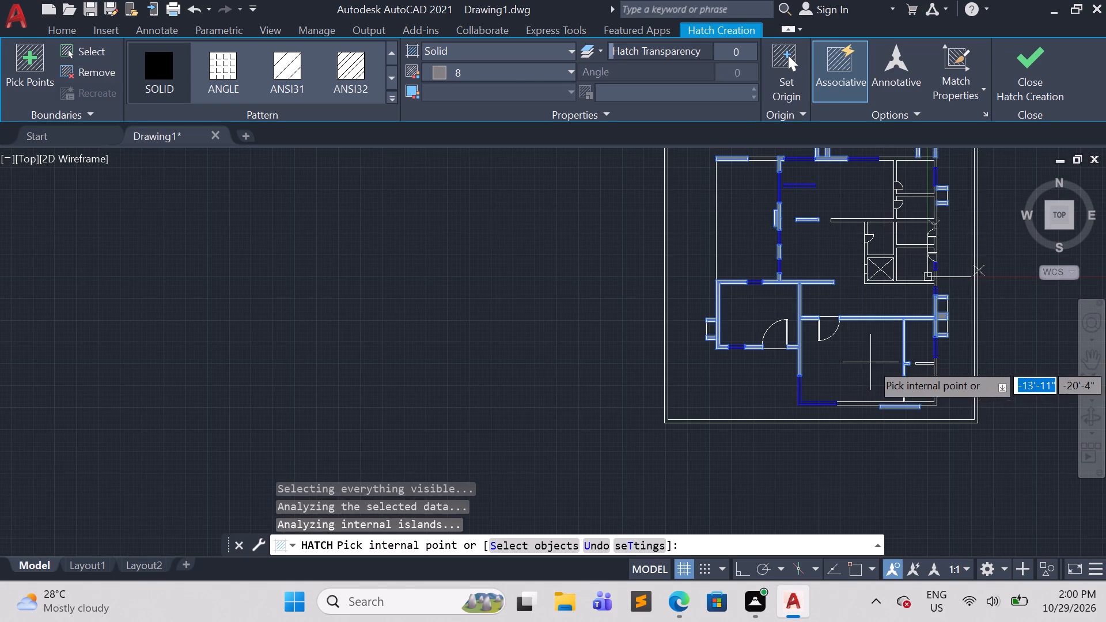
pyautogui.moveTo(865, 370); pyautogui.dragTo(755, 420, button='middle')
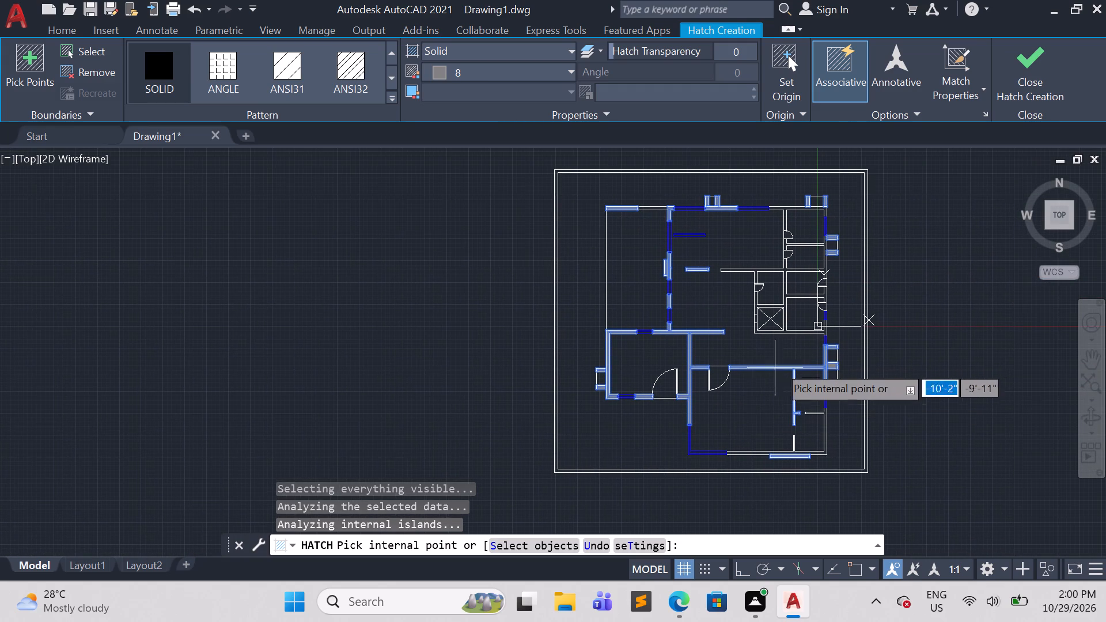
pyautogui.scroll(1, 798, 328)
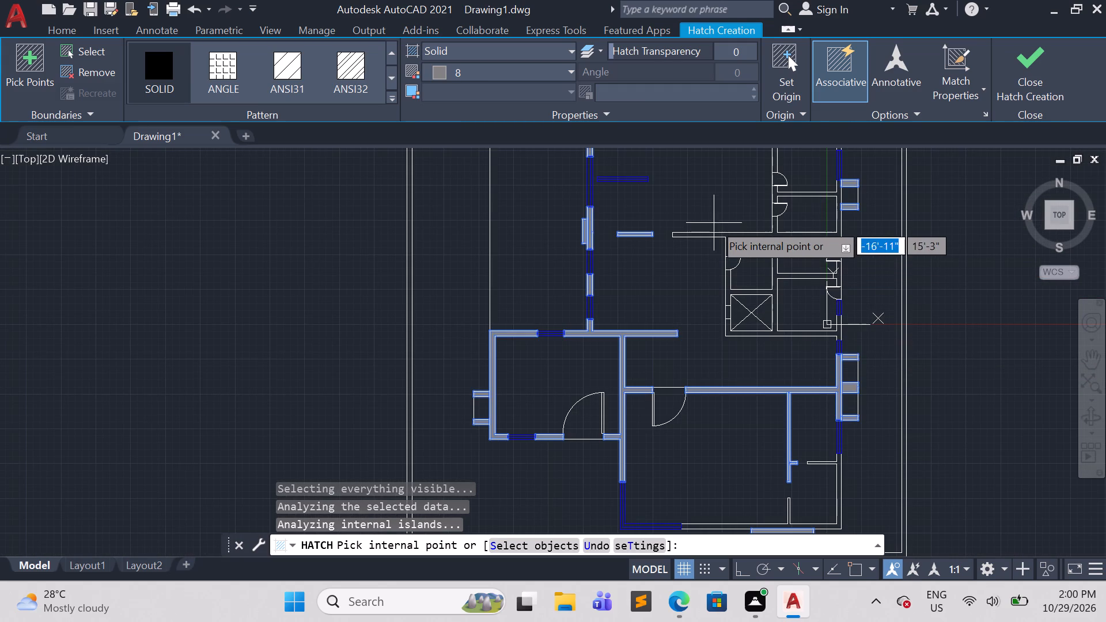
pyautogui.scroll(3, 729, 234)
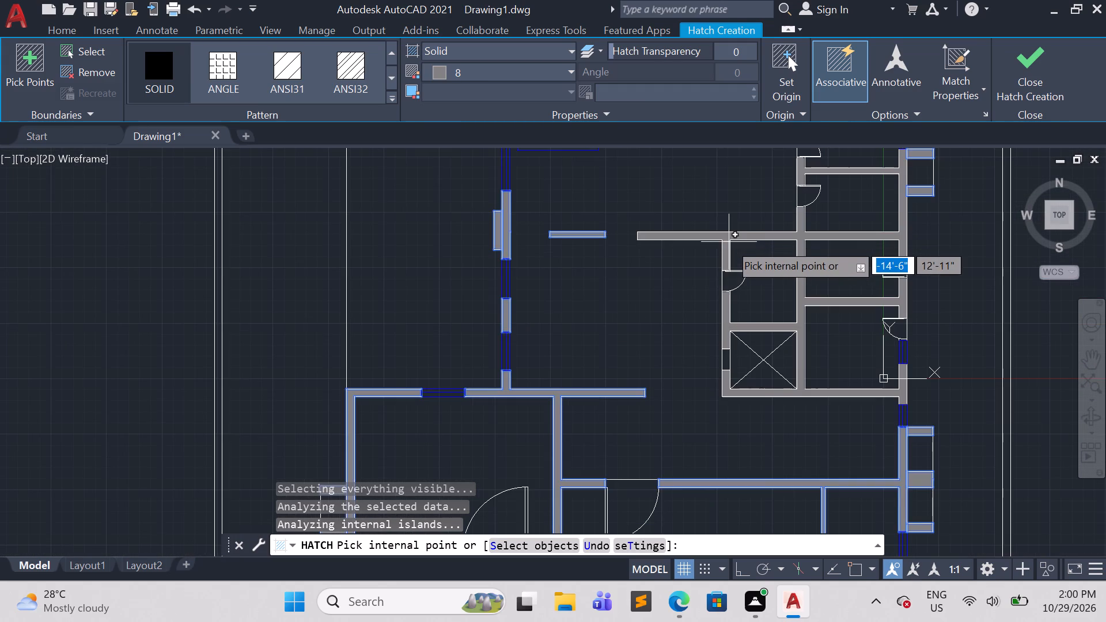
pyautogui.click(728, 242)
# Add the north exterior wall at the northeast corner, with the partition down to the first small room's door, to the solid hatch.
pyautogui.scroll(-1, 778, 383)
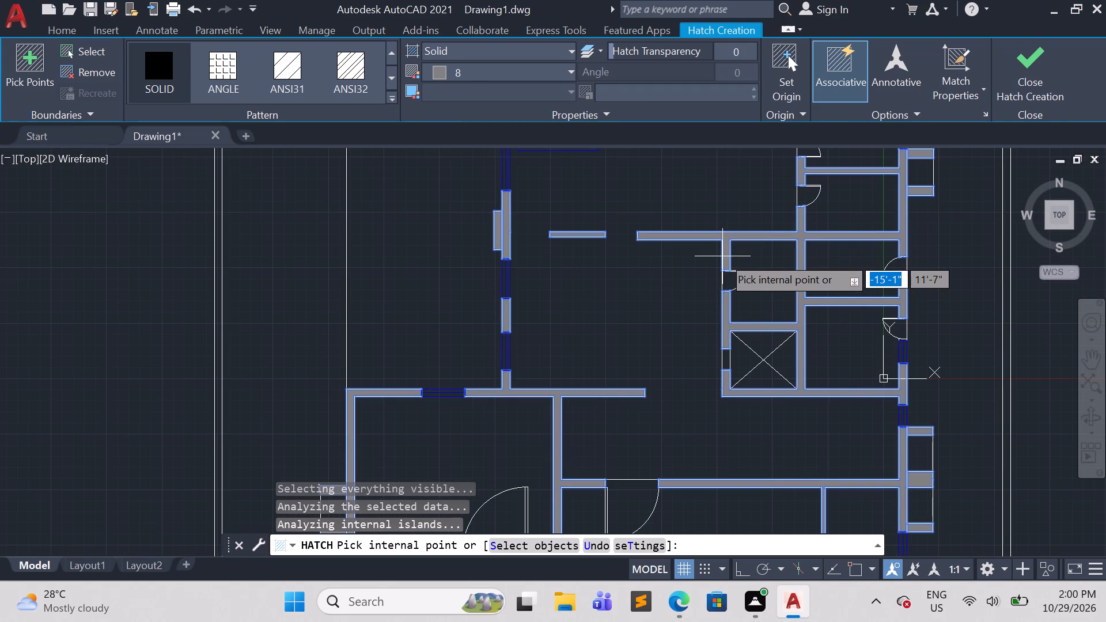
pyautogui.scroll(-1, 794, 394)
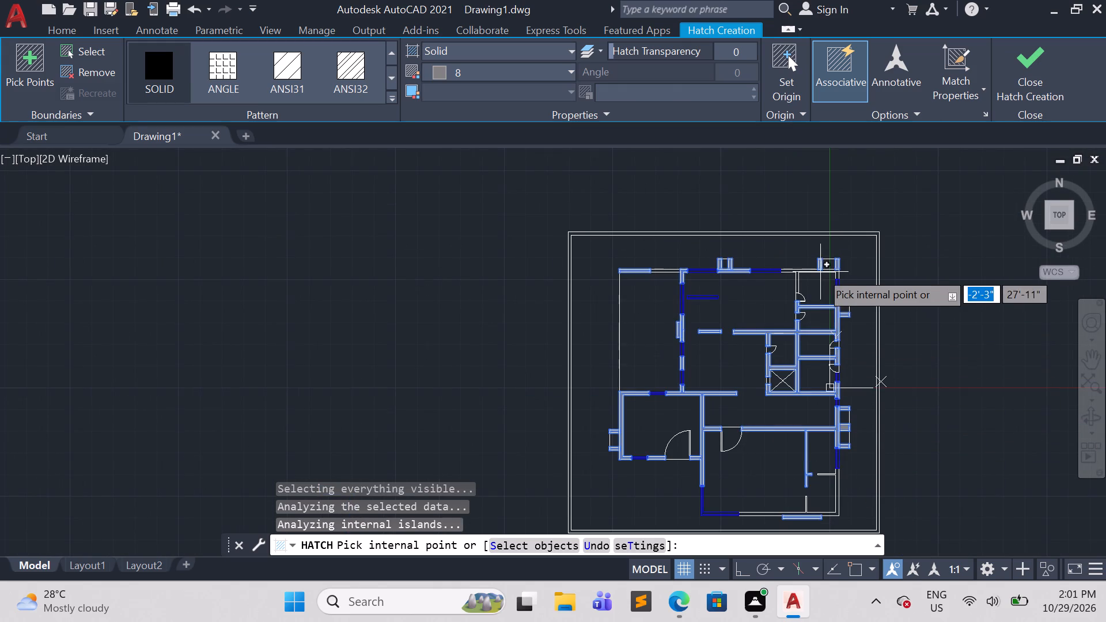
pyautogui.scroll(3, 815, 264)
pyautogui.click(734, 286)
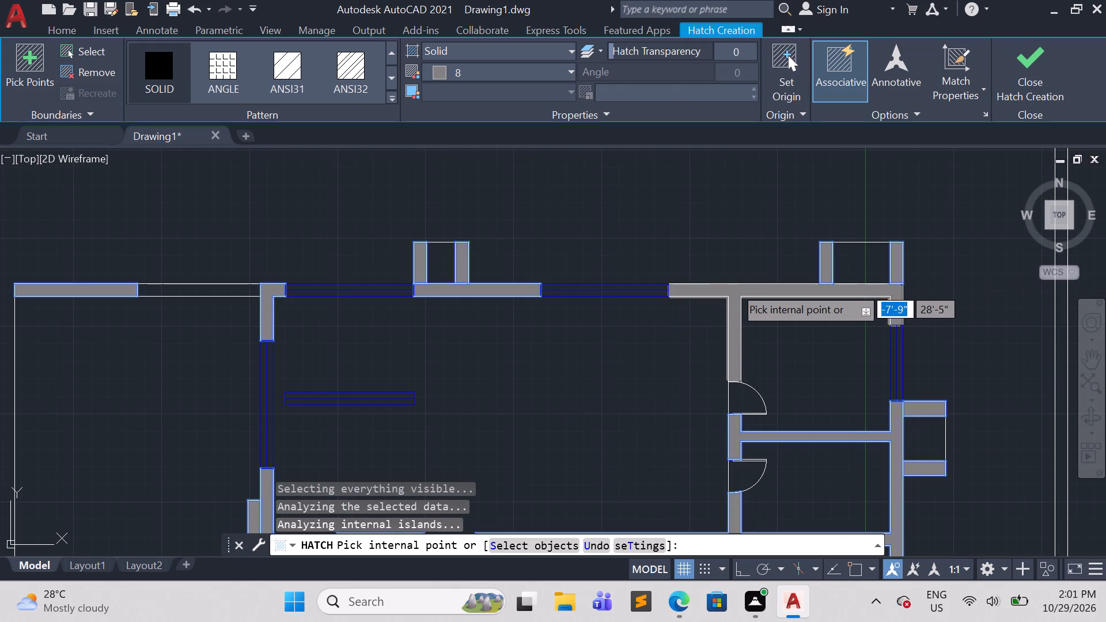
pyautogui.hotkey('ctrl', 'z')
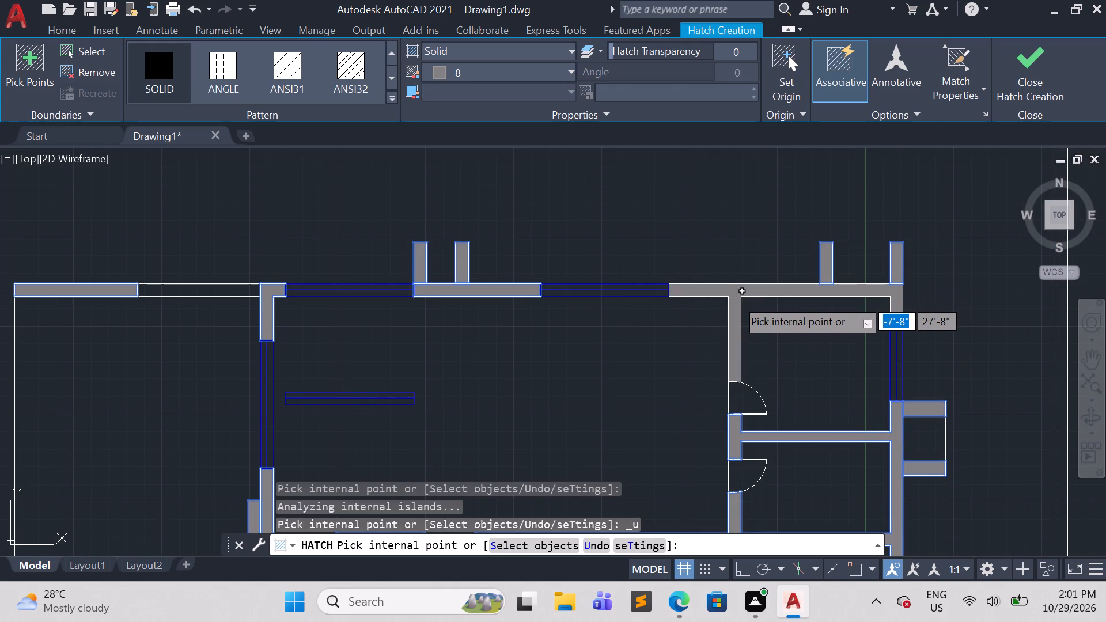
pyautogui.click(736, 298)
# Add the south and east exterior walls at the southeast corner with their connected partitions to the solid hatch, and finish the hatch.
pyautogui.scroll(-3, 772, 351)
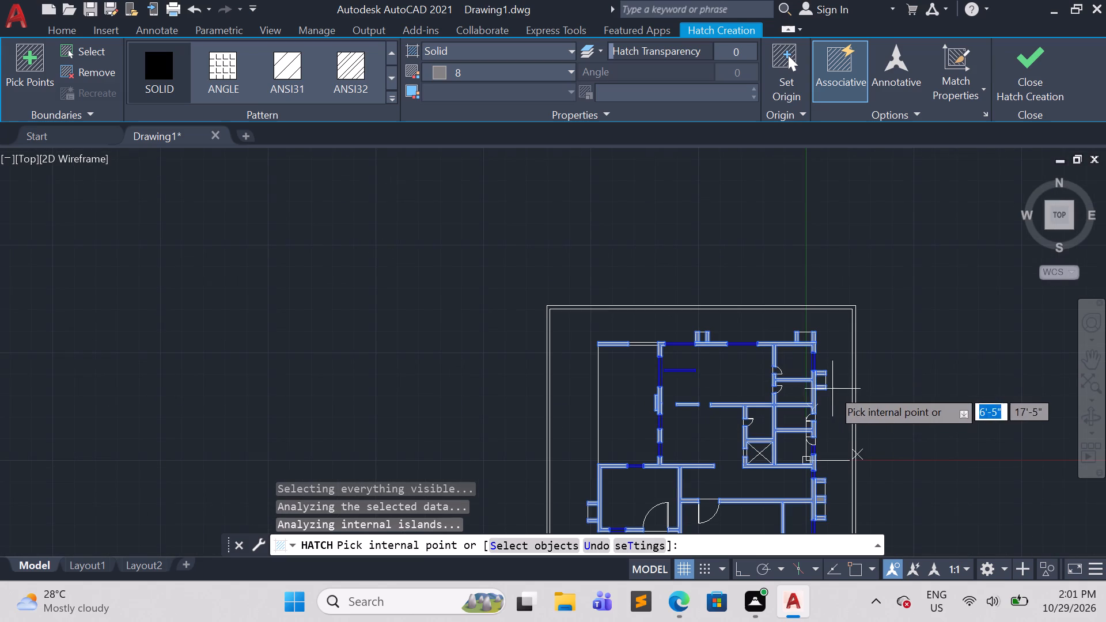
pyautogui.moveTo(883, 427); pyautogui.dragTo(828, 328, button='middle')
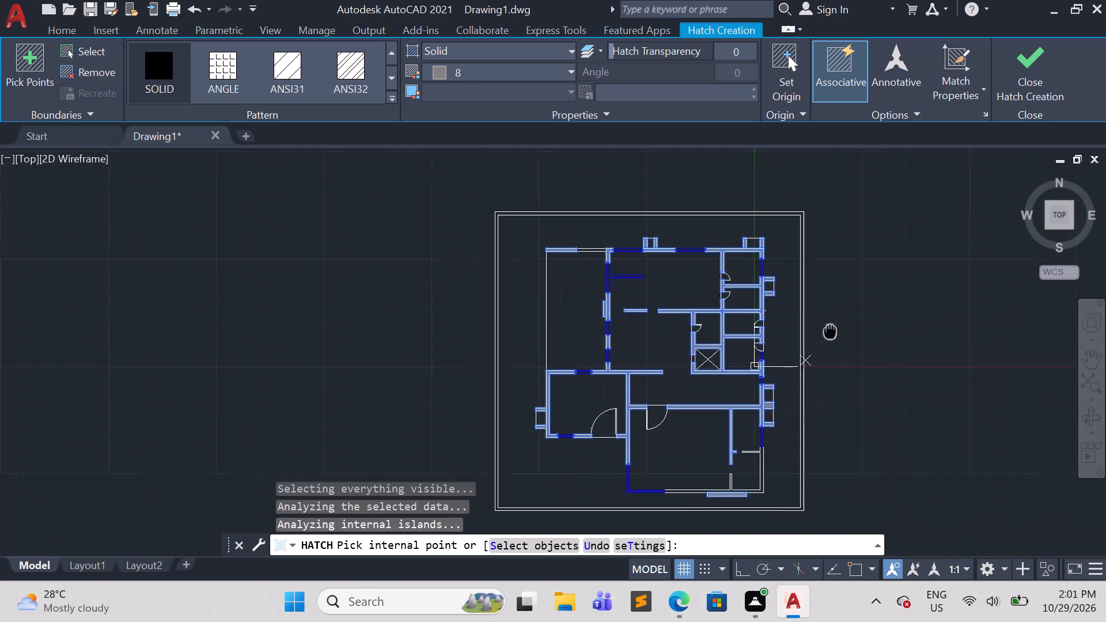
pyautogui.moveTo(828, 328); pyautogui.dragTo(813, 305, button='middle')
pyautogui.scroll(2, 700, 471)
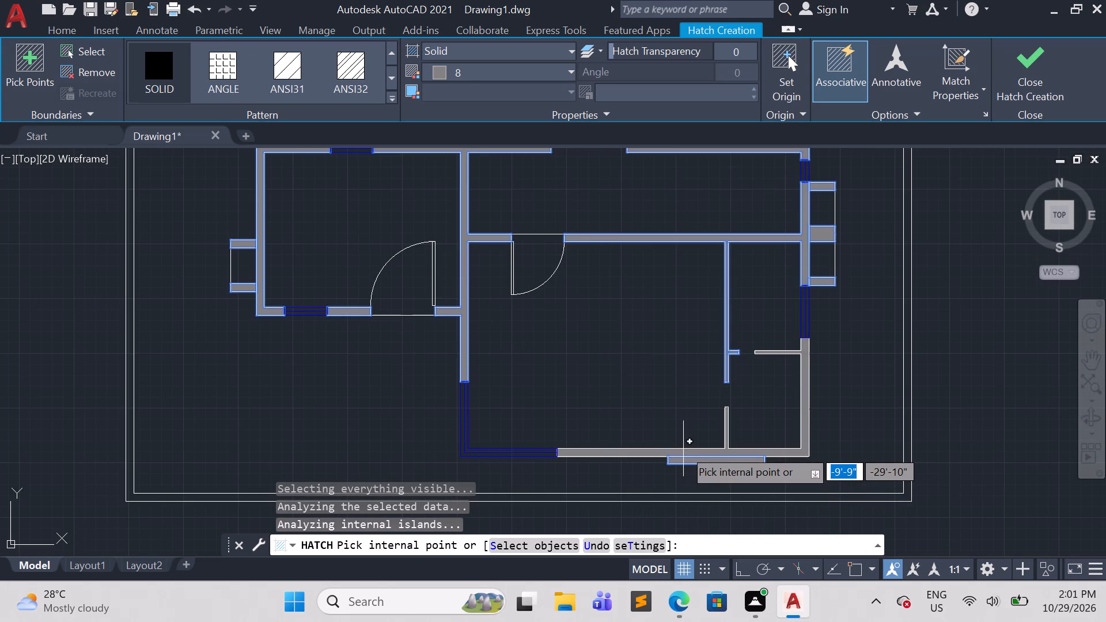
pyautogui.click(683, 449)
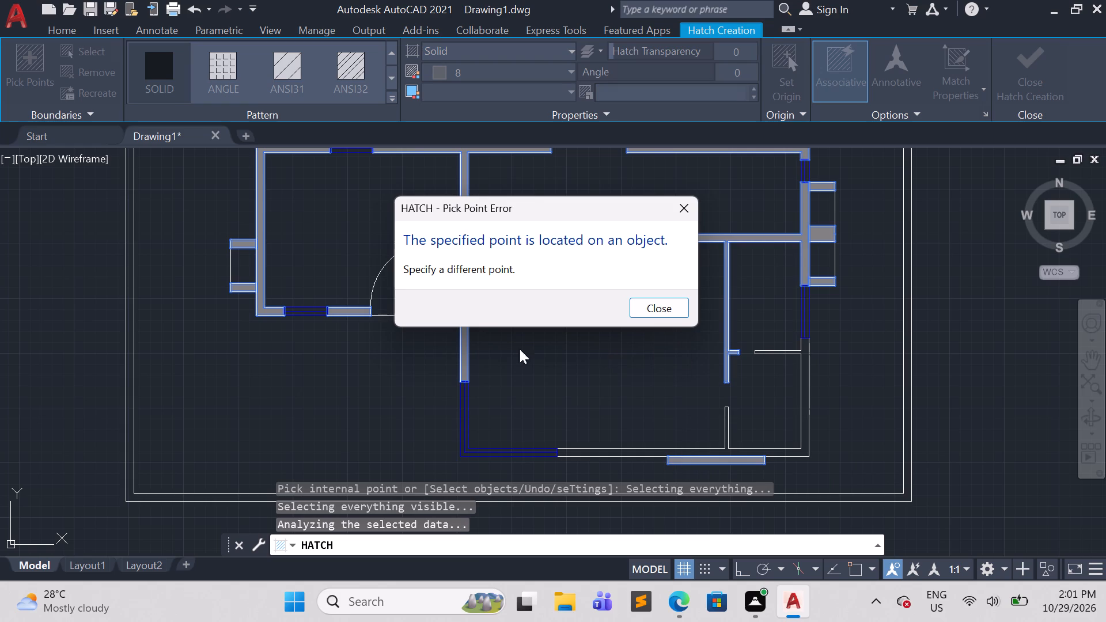
pyautogui.click(666, 309)
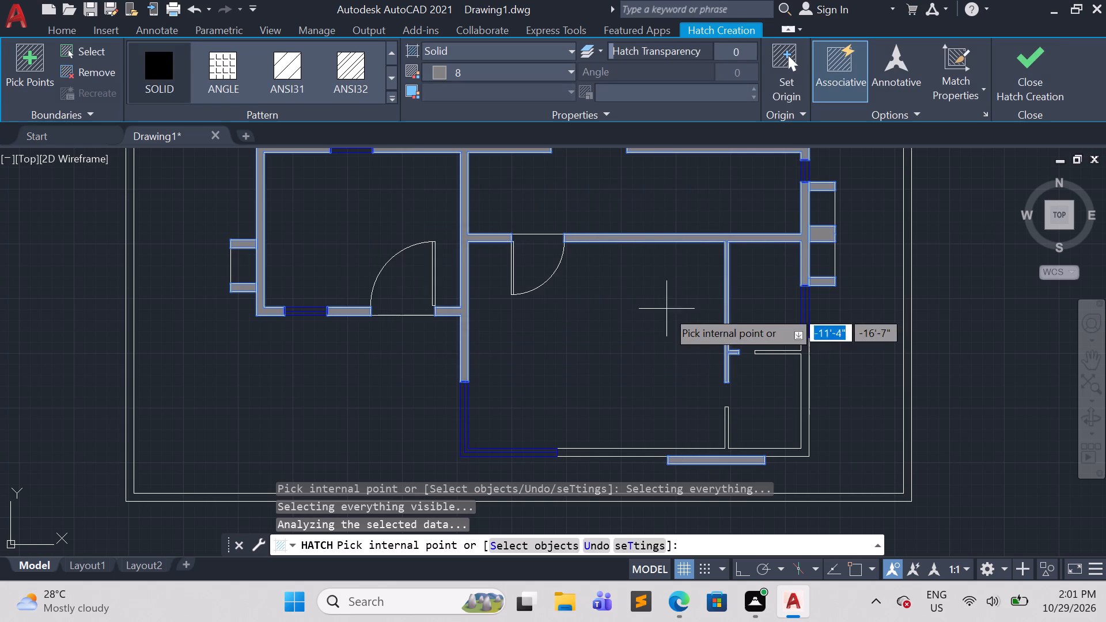
pyautogui.scroll(3, 805, 356)
pyautogui.click(801, 346)
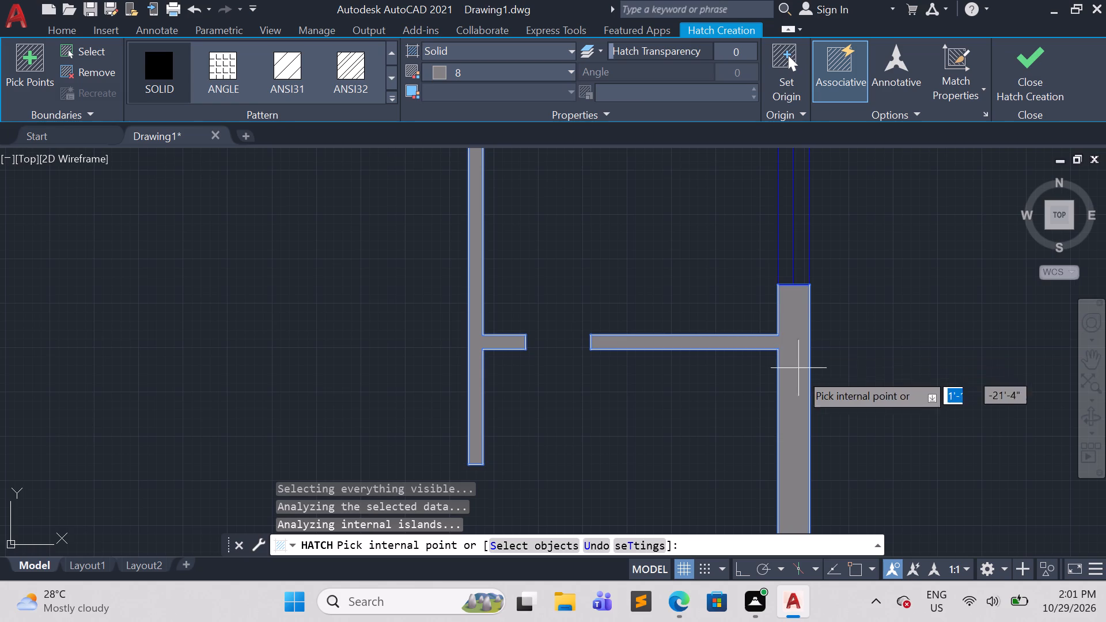
pyautogui.scroll(-5, 811, 384)
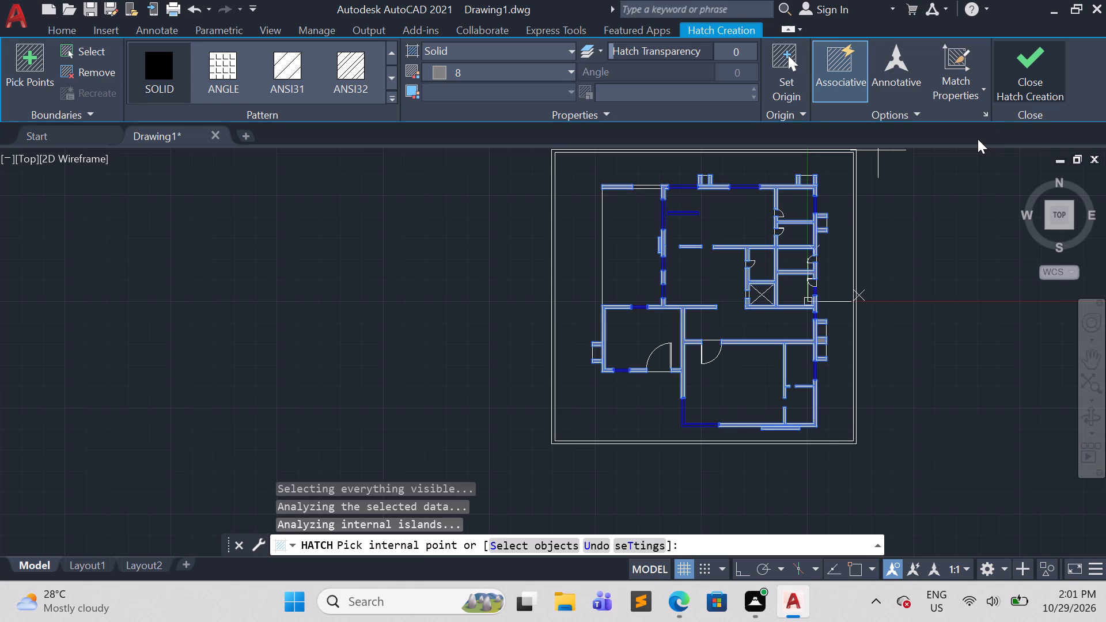
pyautogui.click(1014, 68)
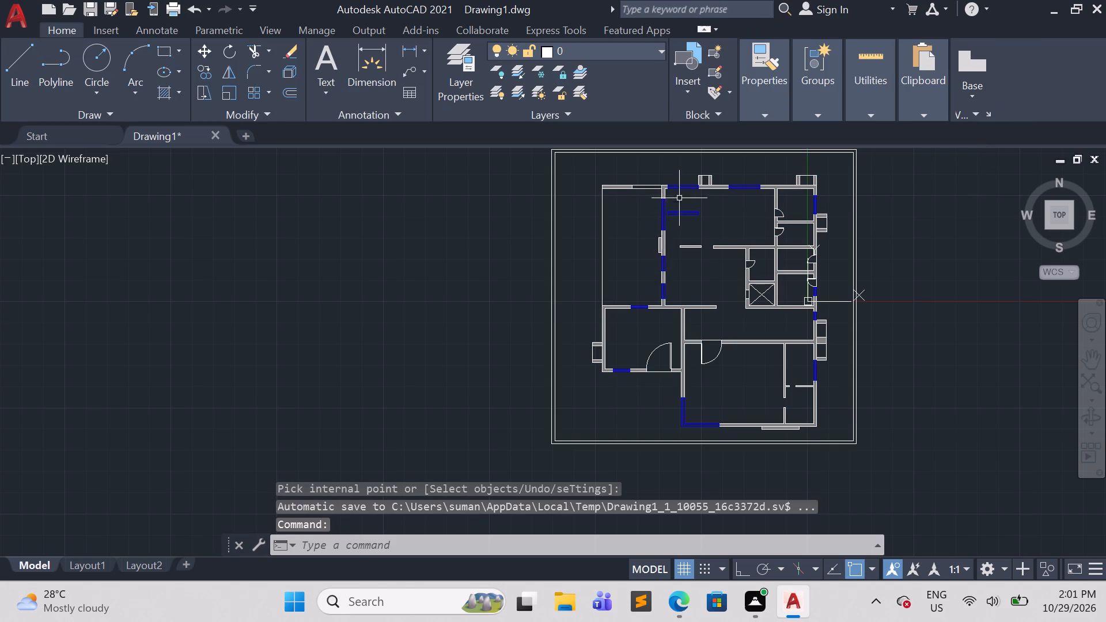
# Trim the two wall lines across the unhatched gap in the north wall, between the northwest wall piece and the hatched corner.
pyautogui.scroll(3, 680, 195)
pyautogui.moveTo(506, 287); pyautogui.dragTo(537, 426, button='middle')
pyautogui.scroll(1, 538, 427)
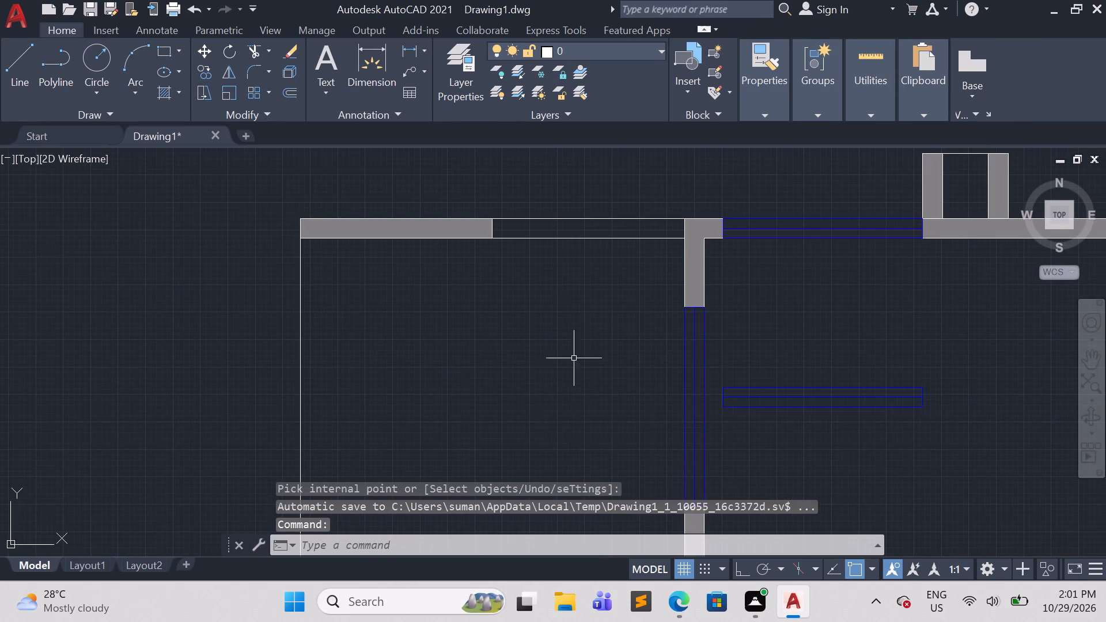
pyautogui.press('t')
pyautogui.press('r')
pyautogui.press('Return')
pyautogui.moveTo(607, 311); pyautogui.dragTo(592, 204)
pyautogui.scroll(-1, 593, 308)
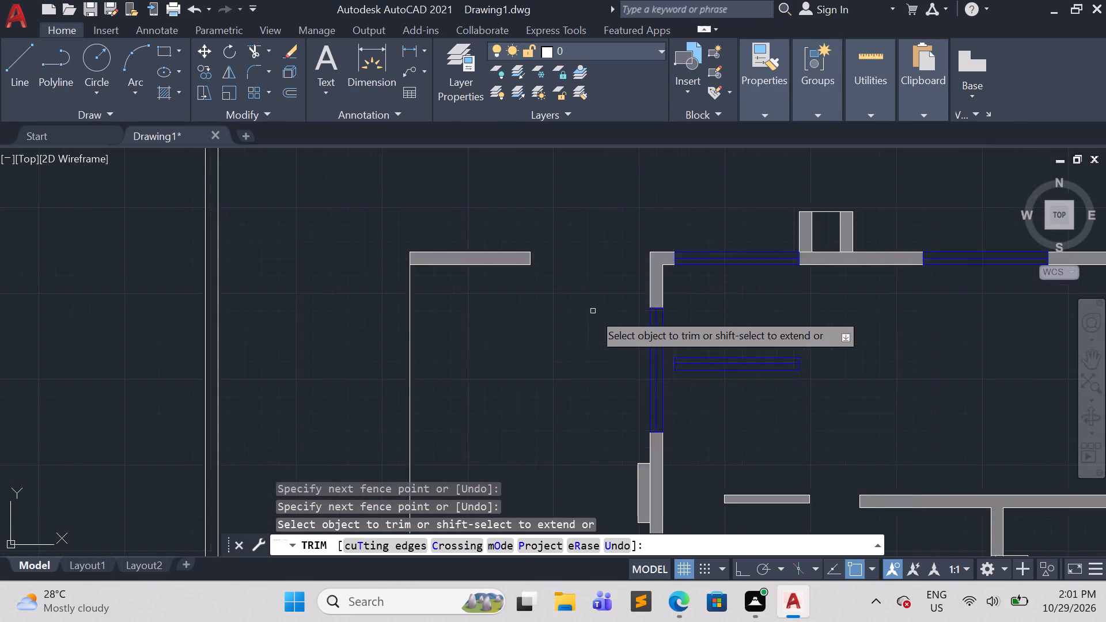
pyautogui.scroll(-2, 593, 315)
pyautogui.press('Escape')
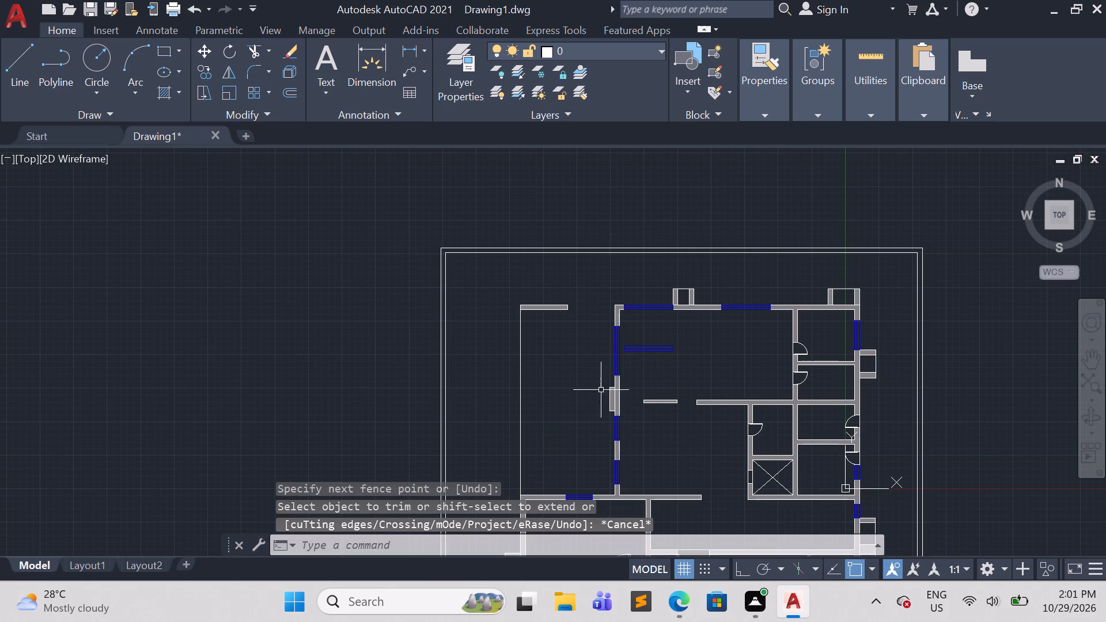
pyautogui.moveTo(568, 439); pyautogui.dragTo(596, 326, button='middle')
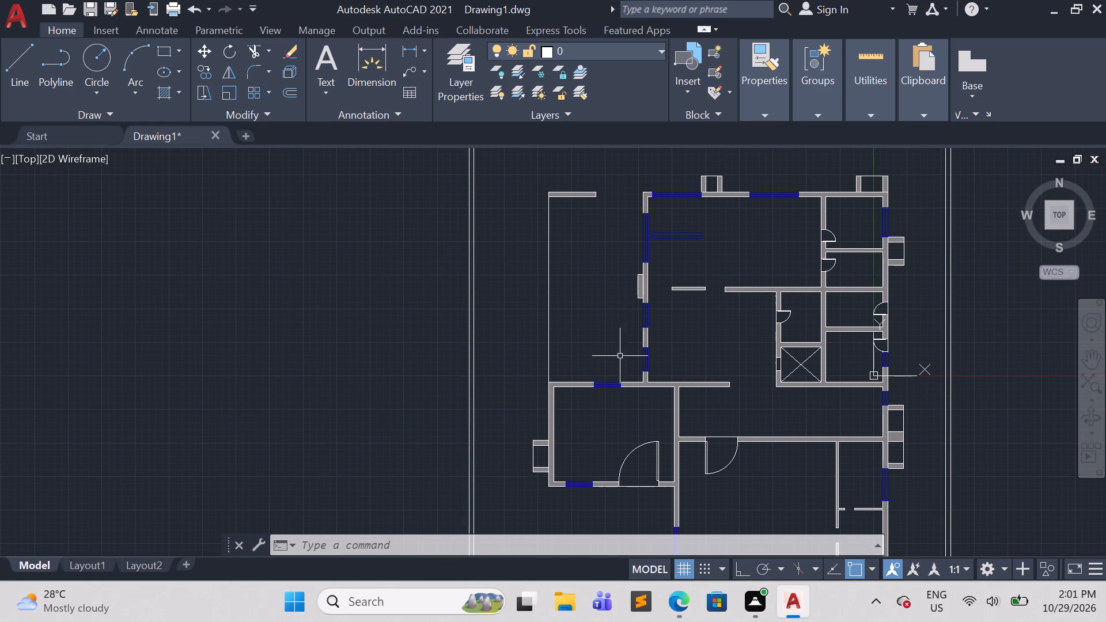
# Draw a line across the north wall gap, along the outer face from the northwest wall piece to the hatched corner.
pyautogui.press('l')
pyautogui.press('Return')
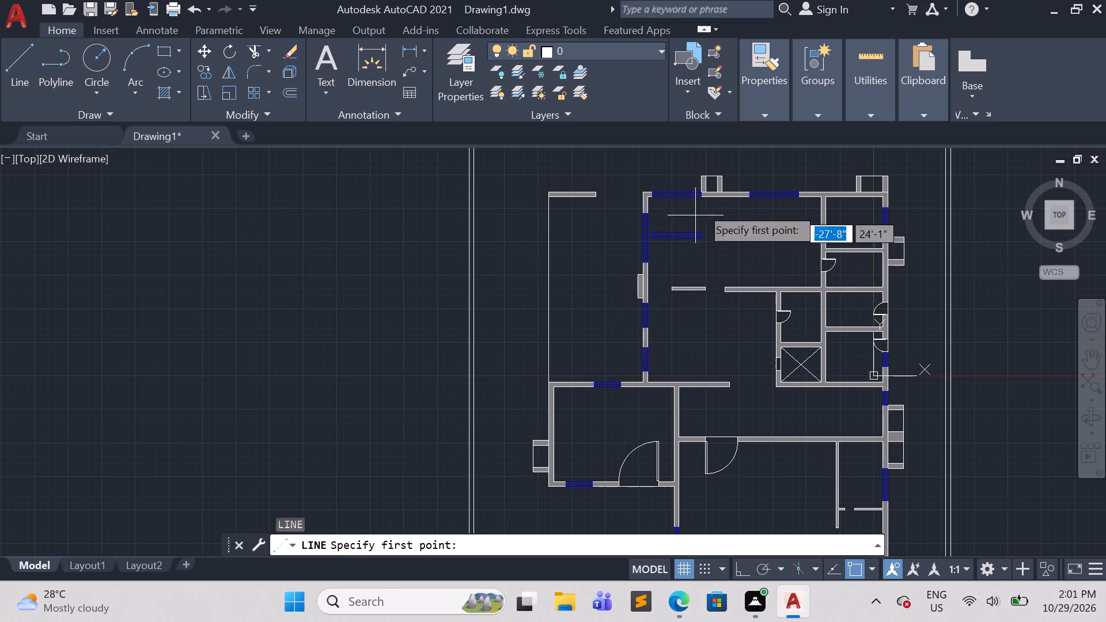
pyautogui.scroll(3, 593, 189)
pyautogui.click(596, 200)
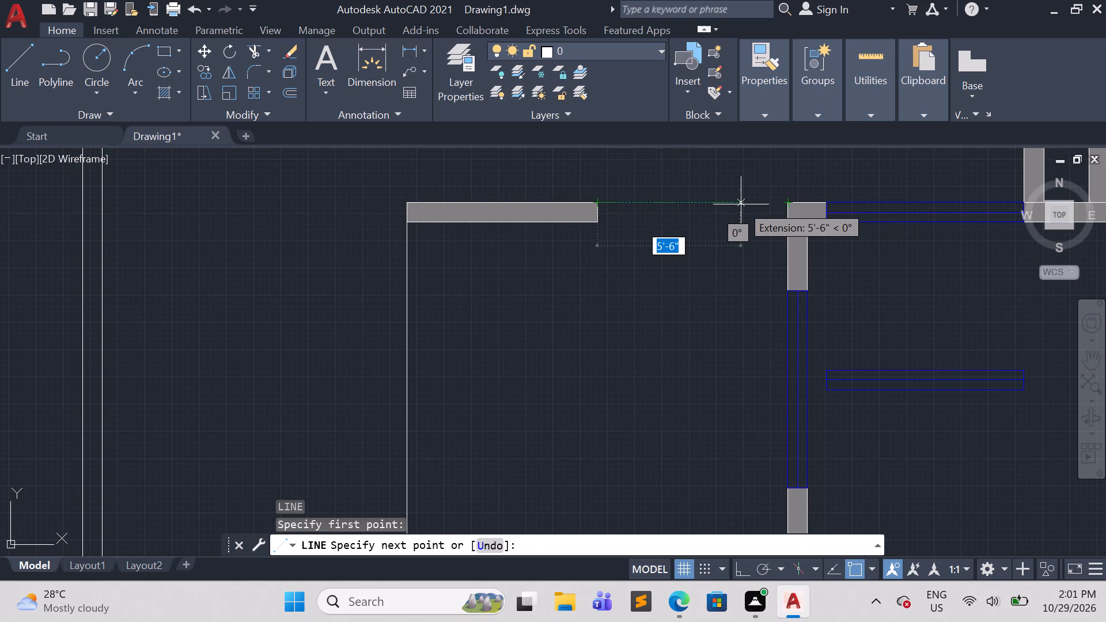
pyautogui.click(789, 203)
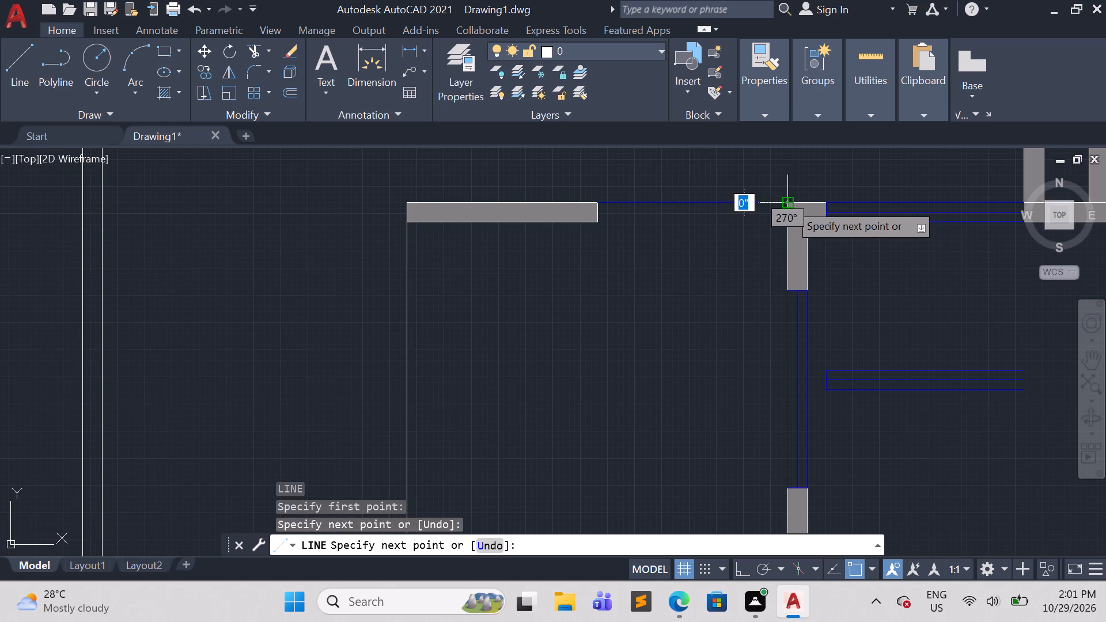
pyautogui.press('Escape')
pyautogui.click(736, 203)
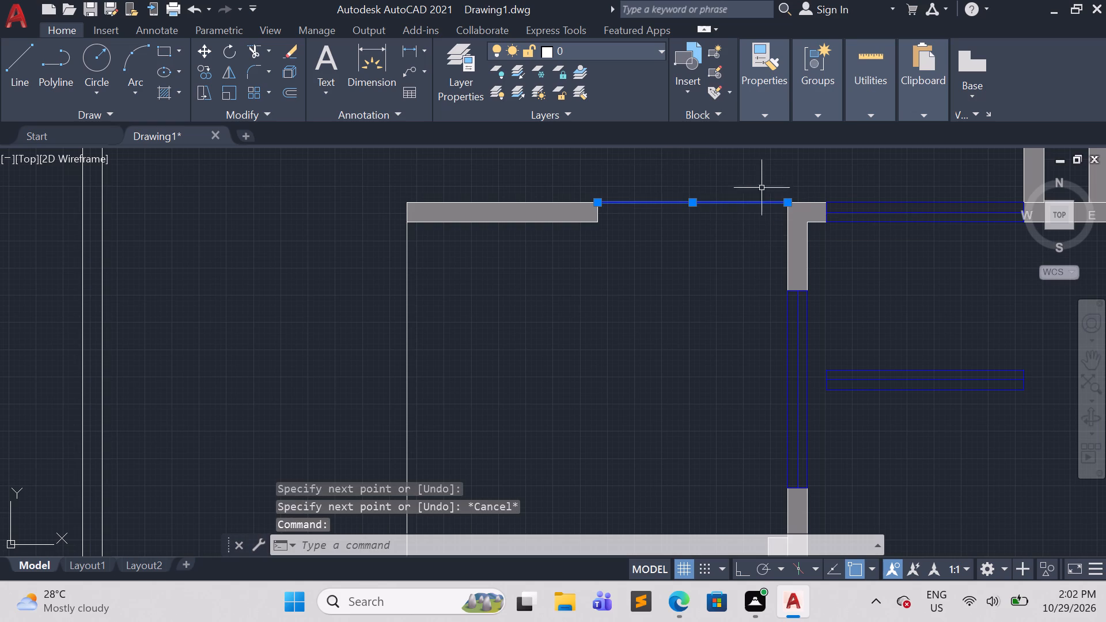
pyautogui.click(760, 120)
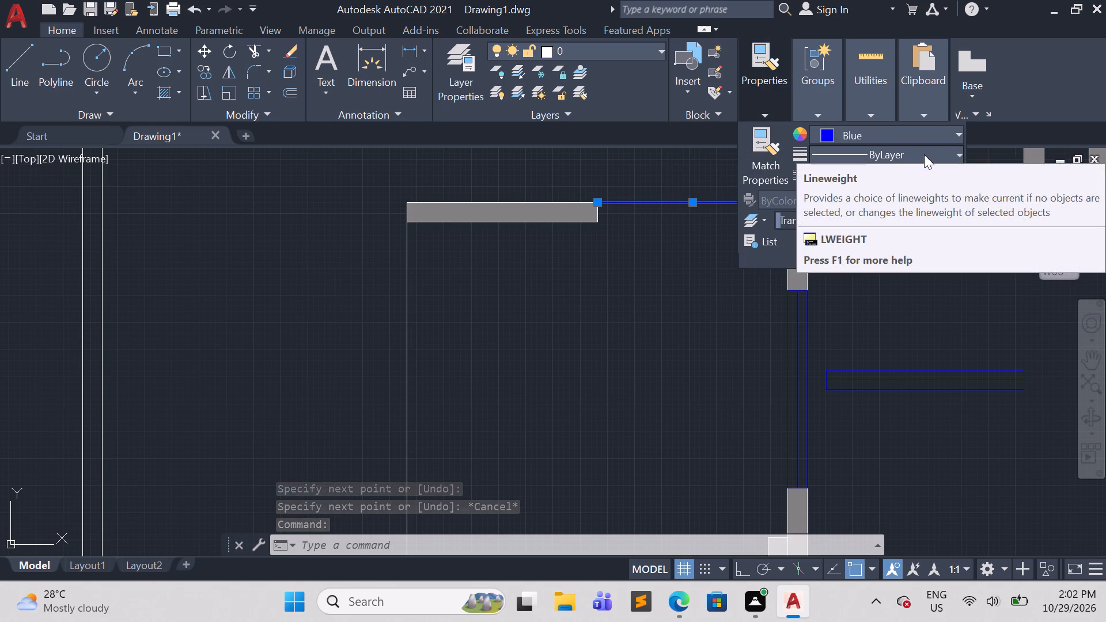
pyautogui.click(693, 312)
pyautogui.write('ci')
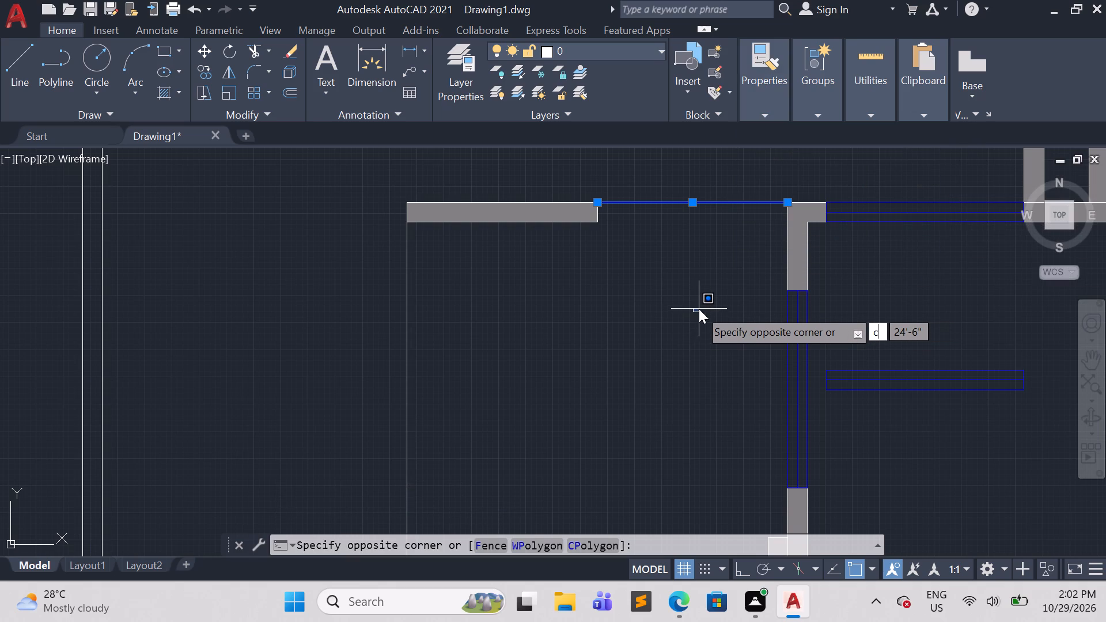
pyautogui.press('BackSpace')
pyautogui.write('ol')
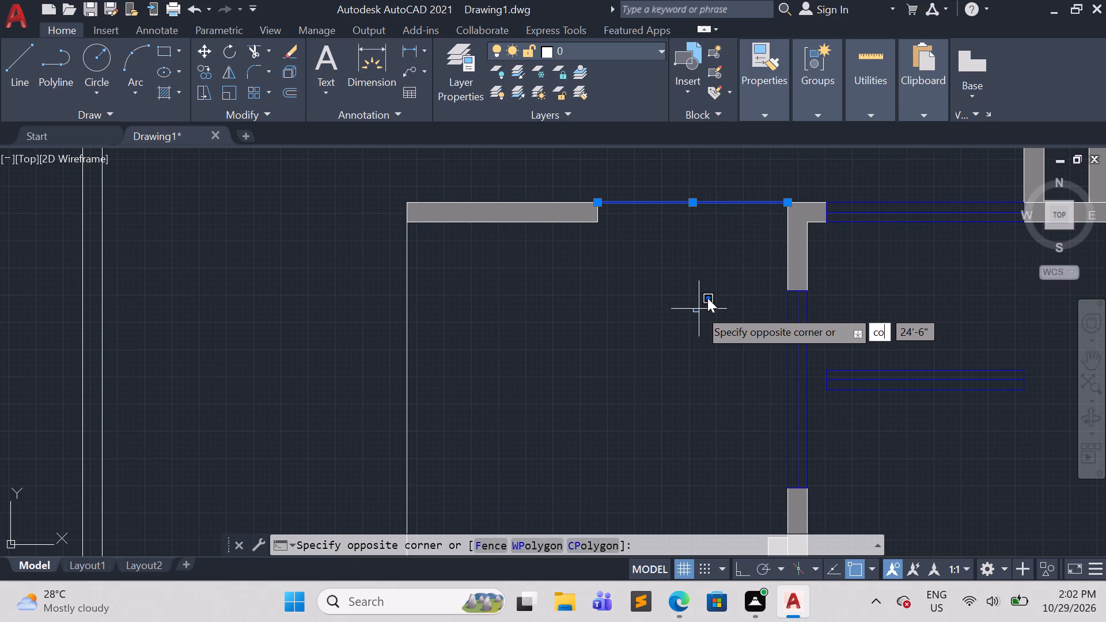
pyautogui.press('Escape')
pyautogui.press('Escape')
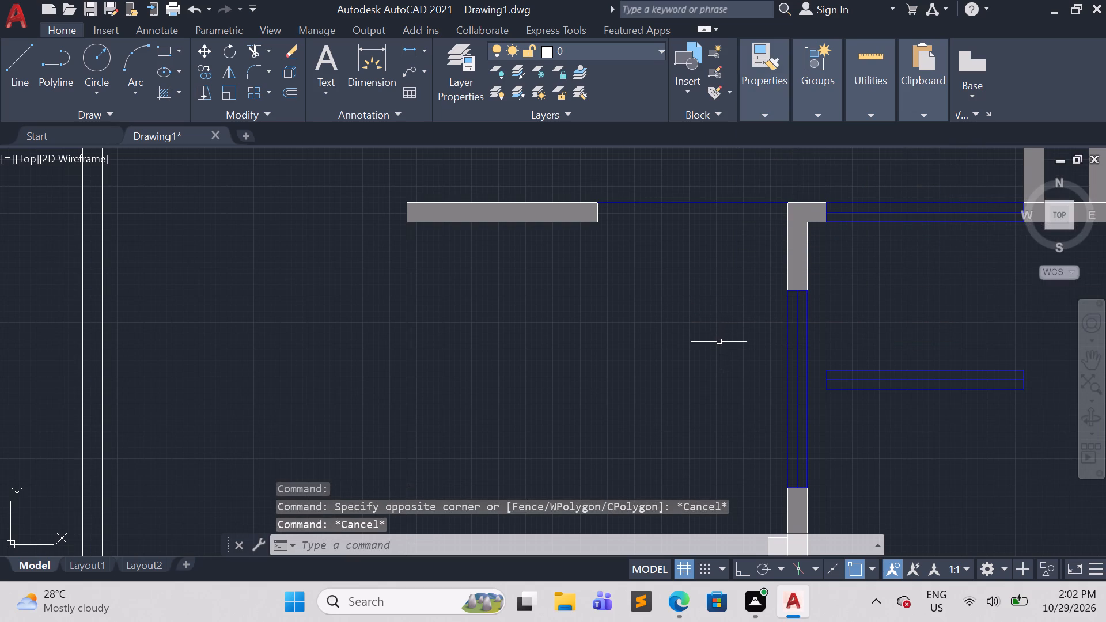
# Set the current drawing colour to ByLayer with the Color command.
pyautogui.click(703, 201)
pyautogui.press('c')
pyautogui.write('oo')
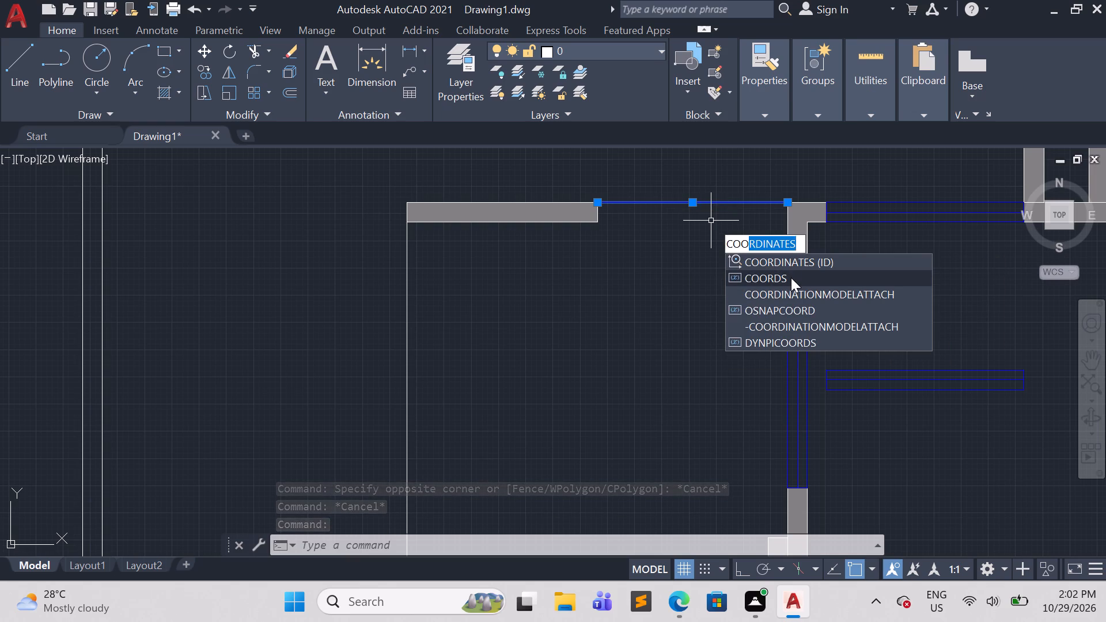
pyautogui.press('BackSpace')
pyautogui.press('BackSpace')
pyautogui.press('l')
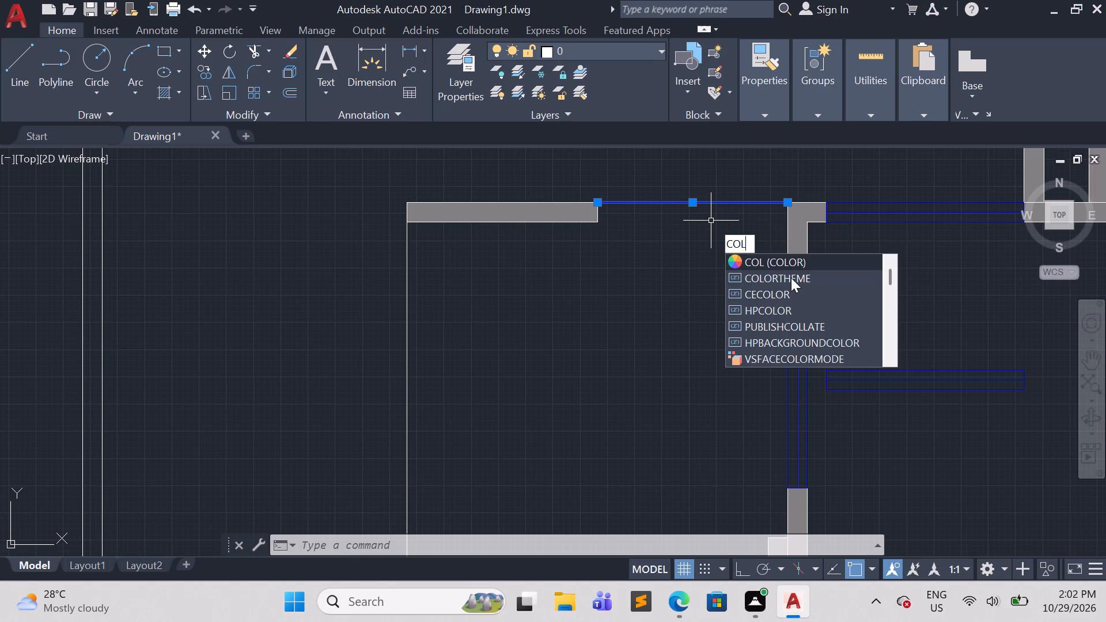
pyautogui.click(798, 262)
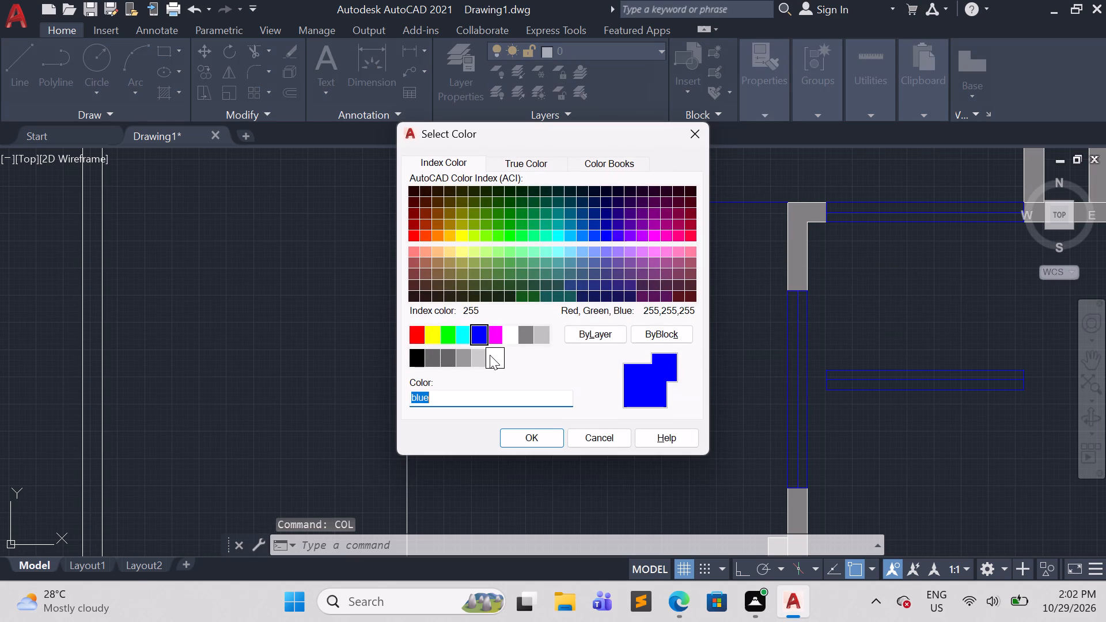
pyautogui.click(607, 336)
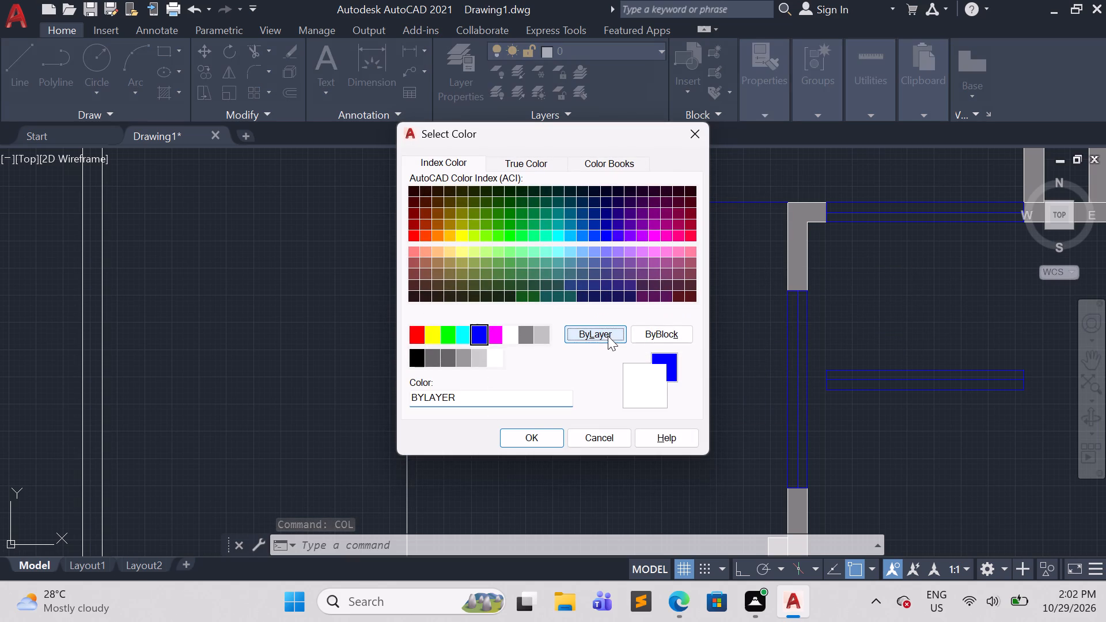
pyautogui.click(532, 433)
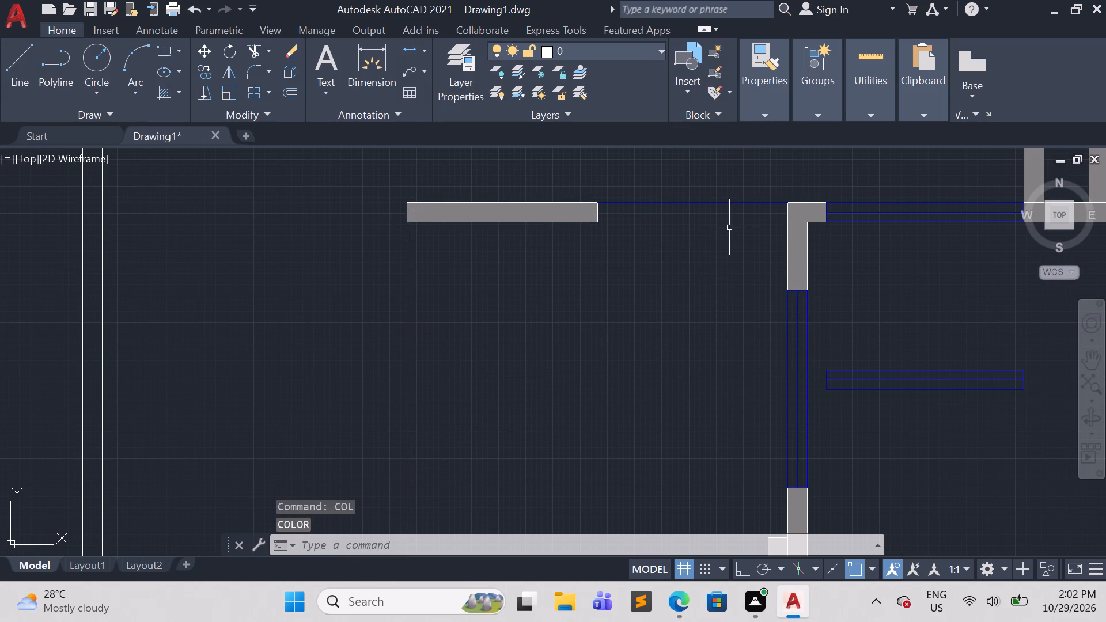
pyautogui.press('Escape')
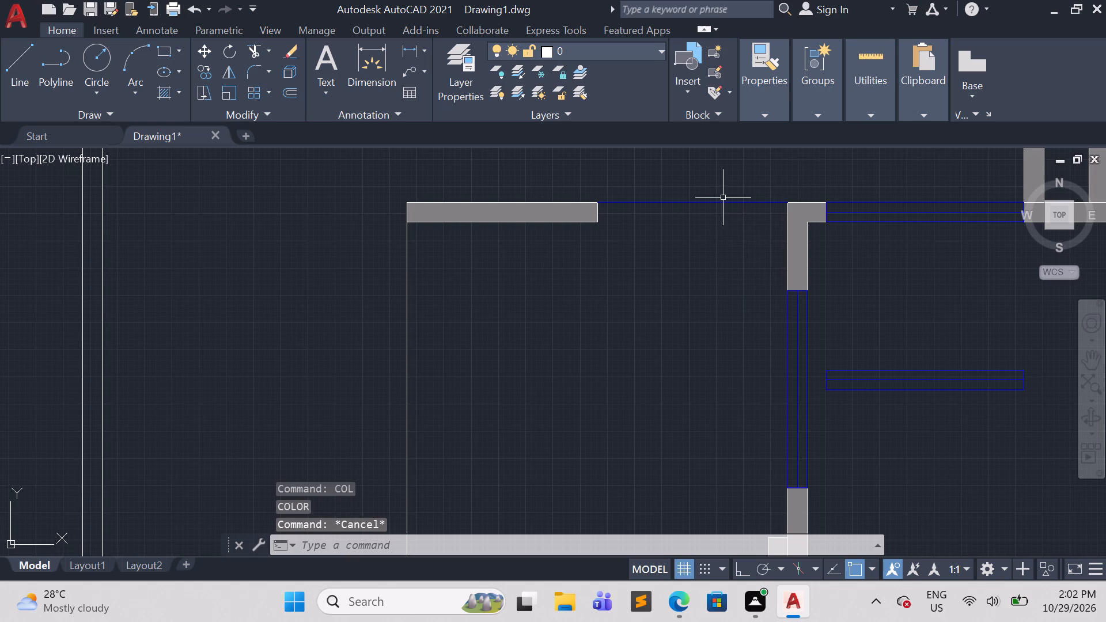
pyautogui.click(758, 120)
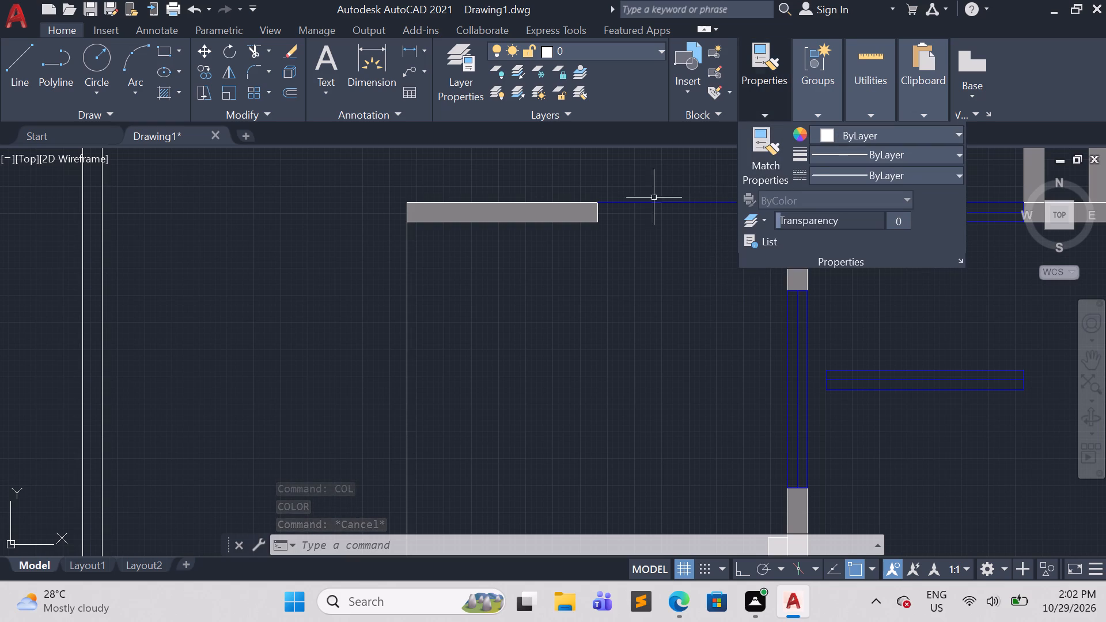
pyautogui.press('Escape')
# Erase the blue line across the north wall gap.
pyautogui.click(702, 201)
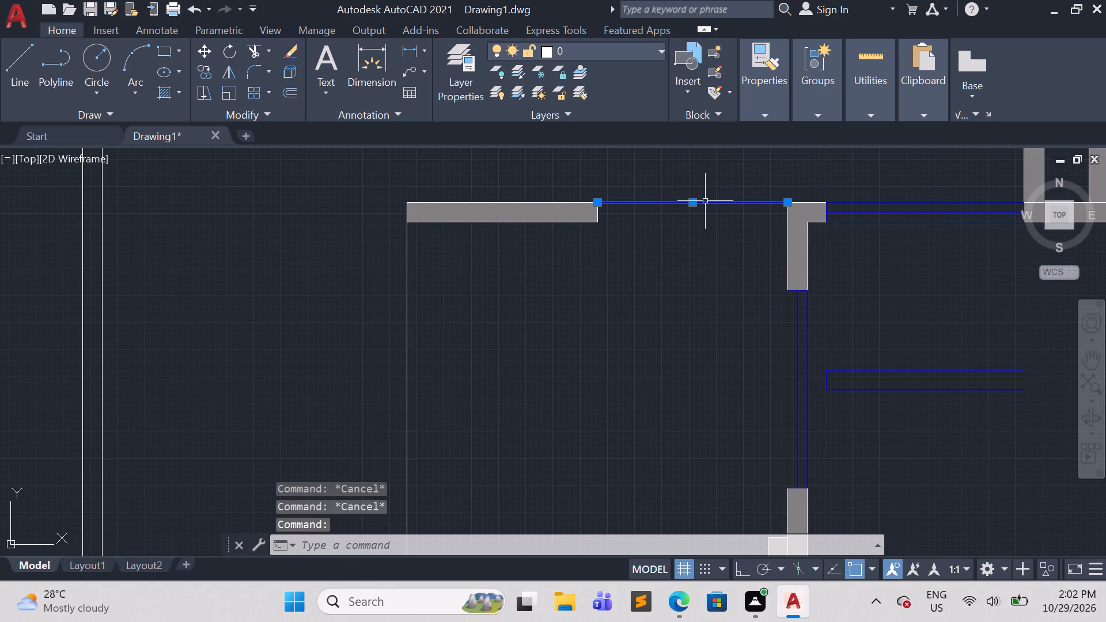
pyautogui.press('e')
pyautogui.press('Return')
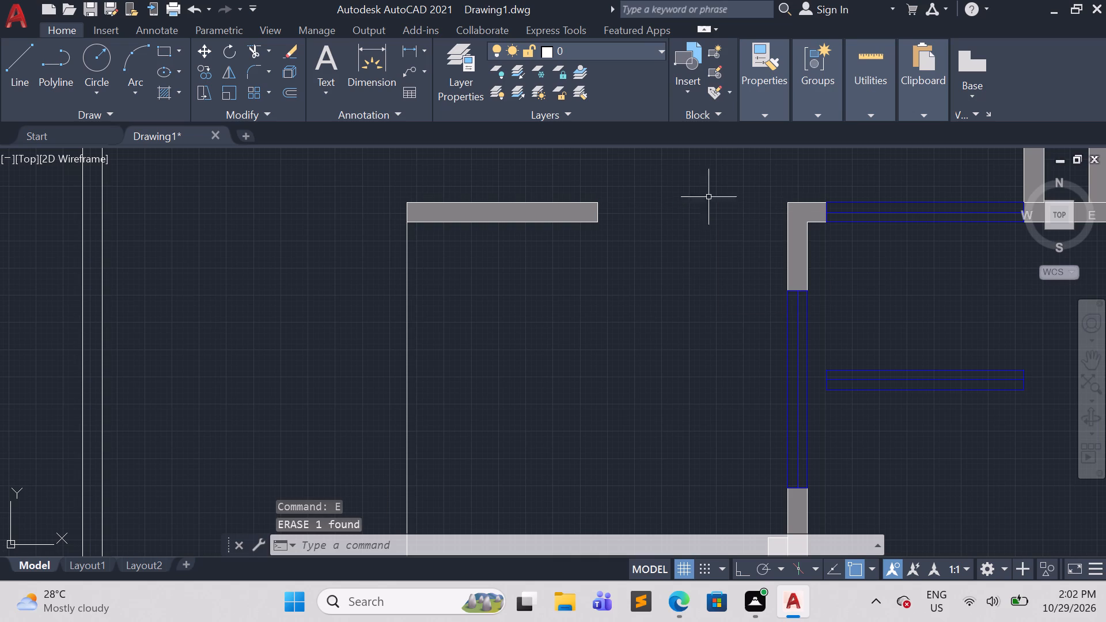
# Draw a 7'-4" ByLayer line across the north wall gap, from the hatched corner's outer corner to the northwest wall piece.
pyautogui.press('l')
pyautogui.press('Return')
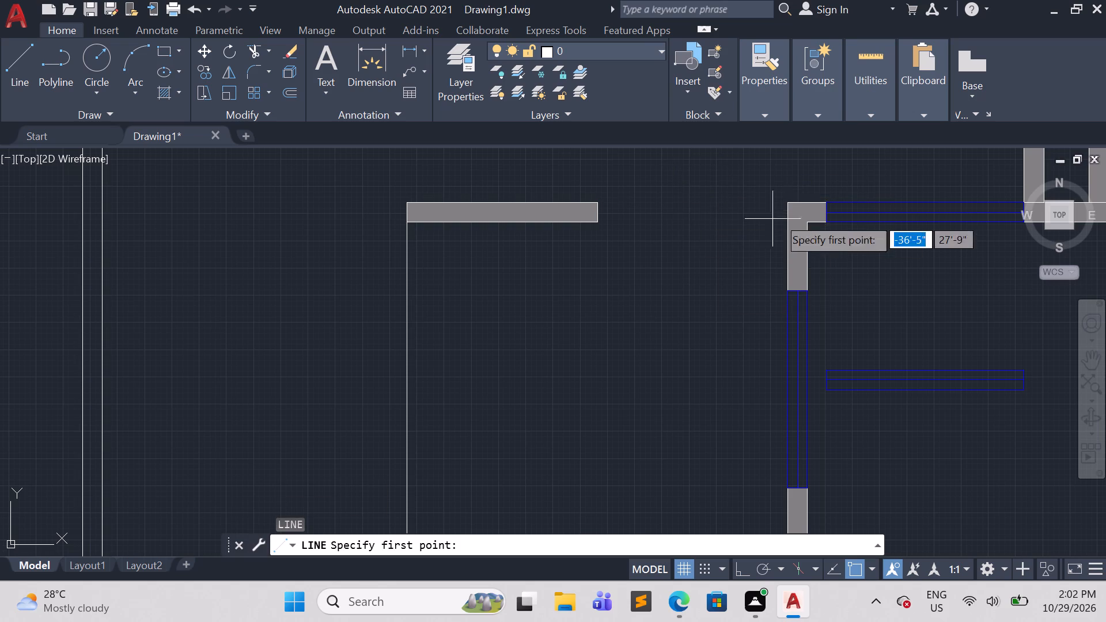
pyautogui.click(788, 200)
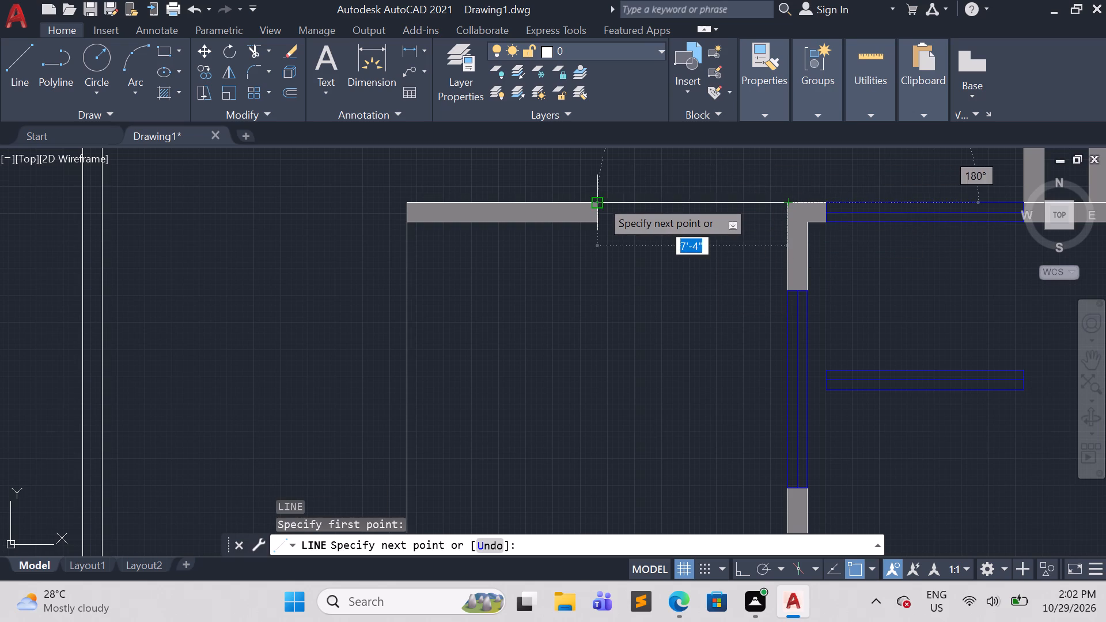
pyautogui.click(600, 200)
pyautogui.press('Escape')
# Arrange the reference plan 123.pdf in Microsoft Edge and the AutoCAD drawing side by side, with the PDF in the left half.
pyautogui.scroll(-4, 680, 304)
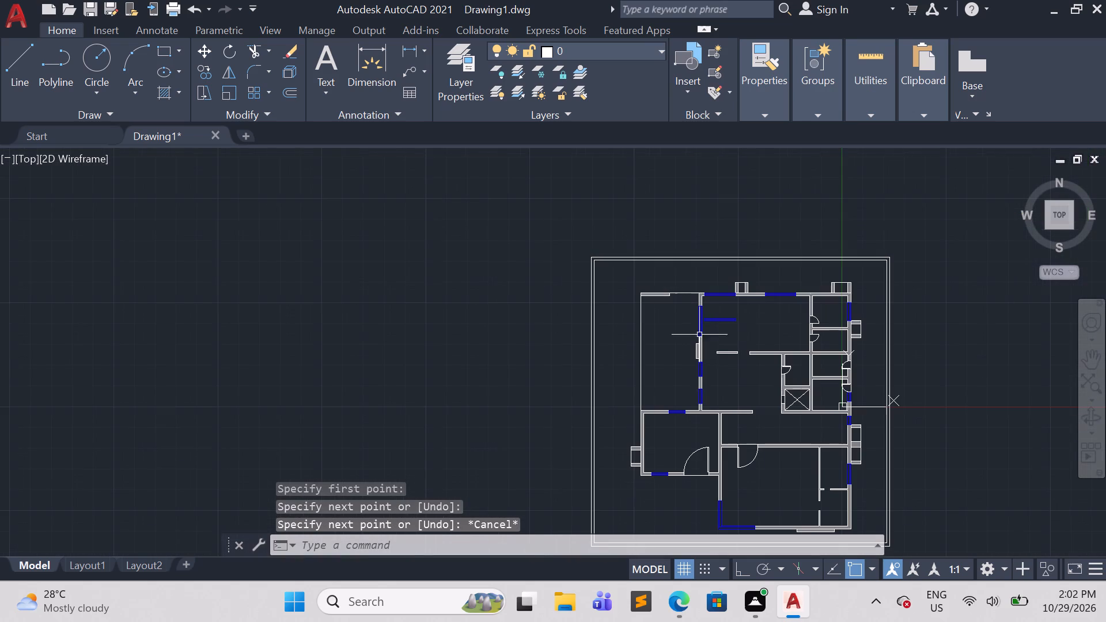
pyautogui.moveTo(740, 380); pyautogui.dragTo(687, 302, button='middle')
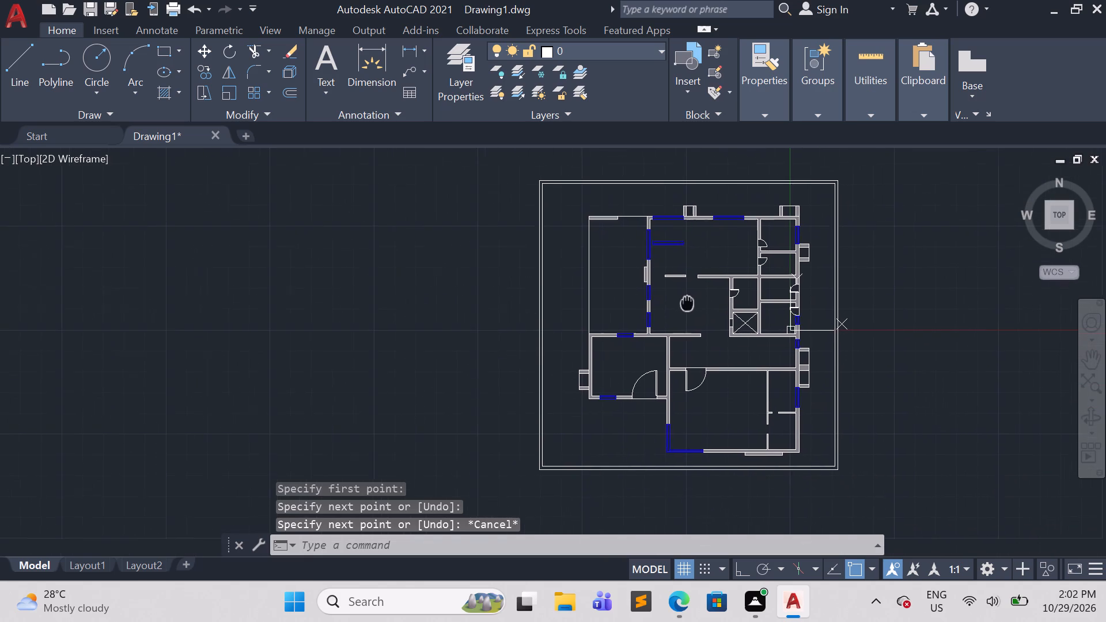
pyautogui.scroll(1, 665, 309)
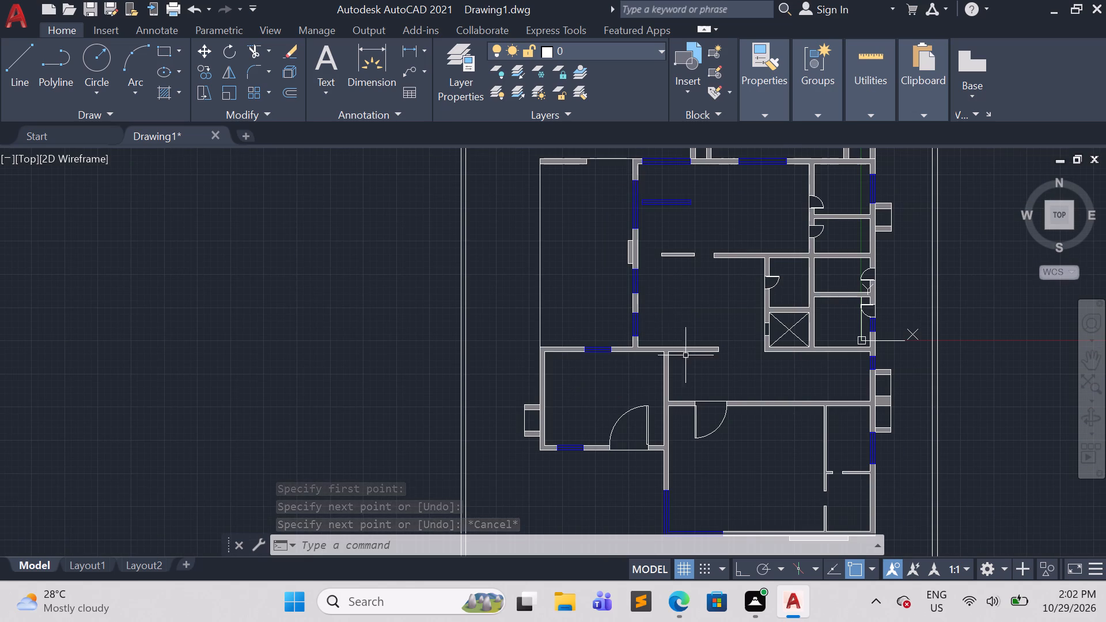
pyautogui.scroll(1, 801, 375)
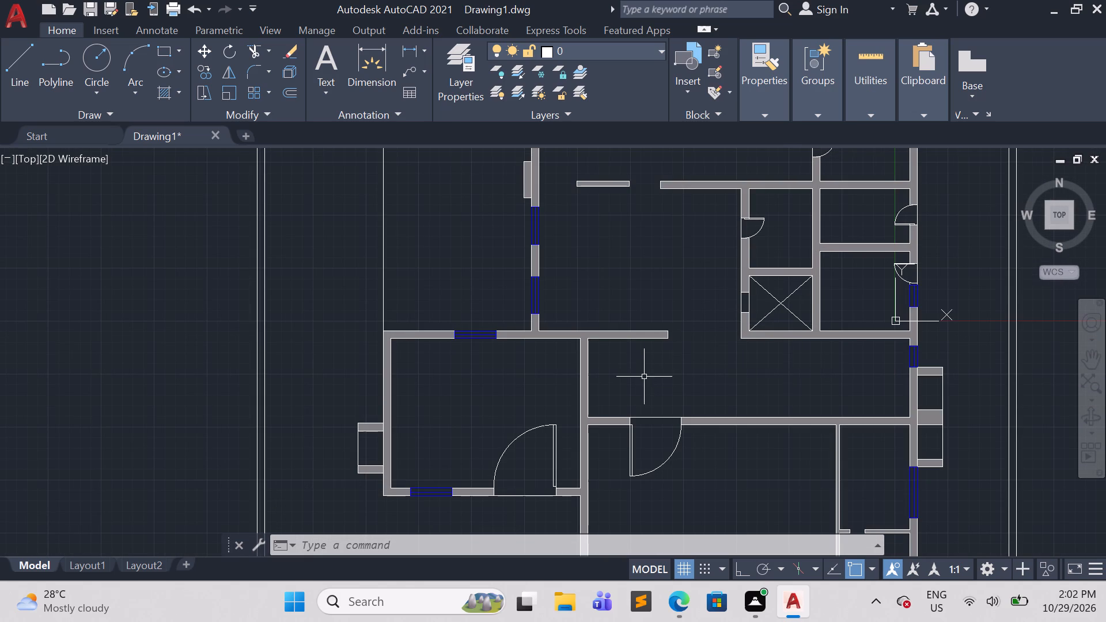
pyautogui.scroll(-2, 655, 392)
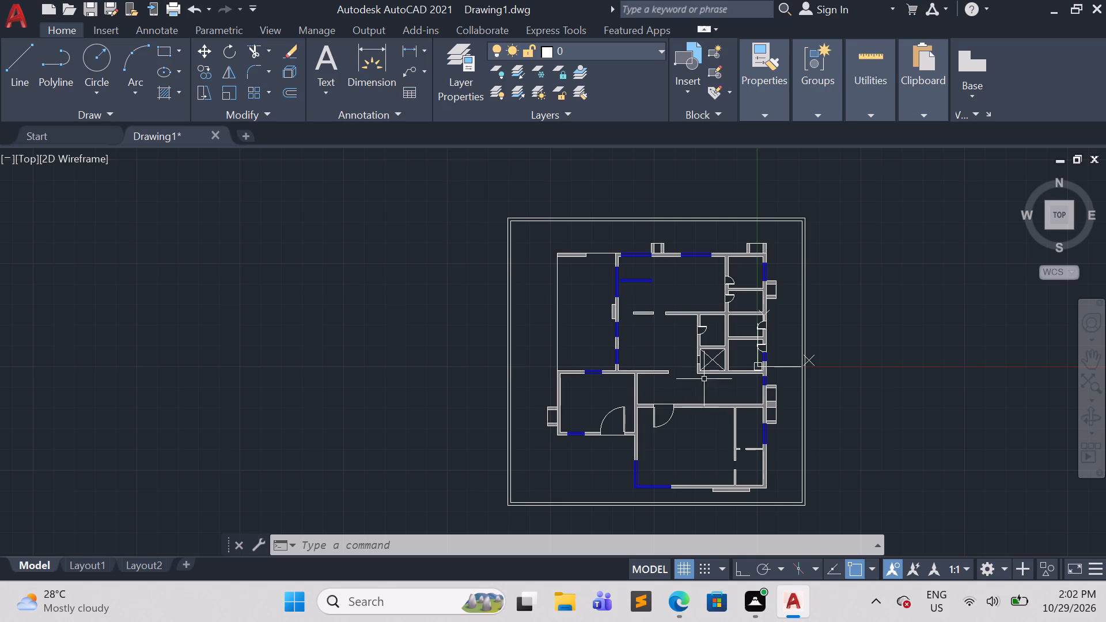
pyautogui.click(1059, 10)
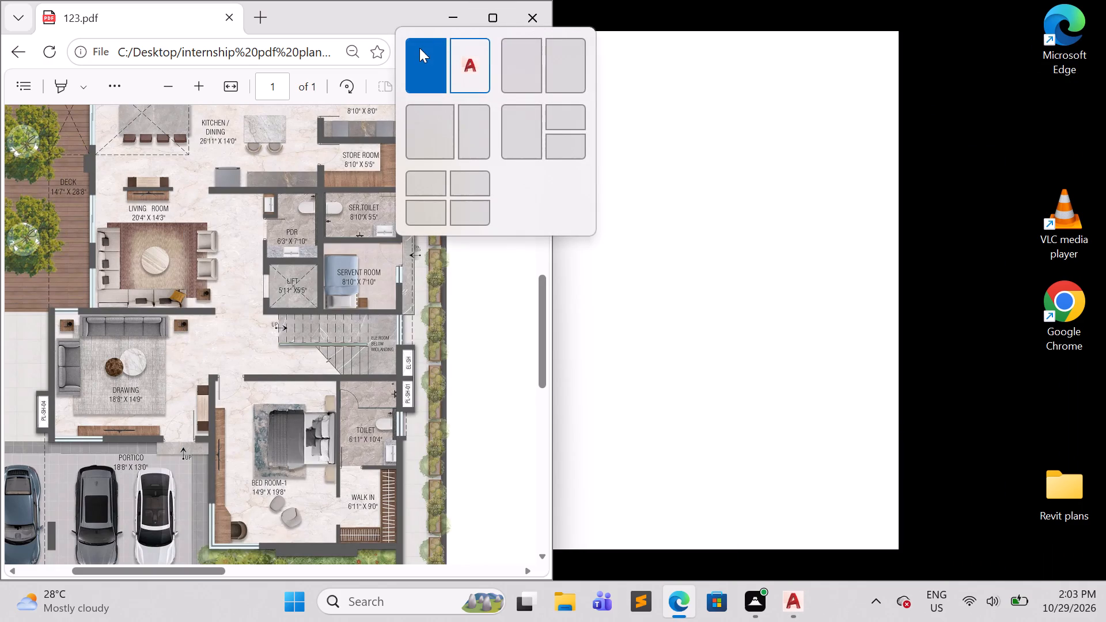
pyautogui.click(419, 48)
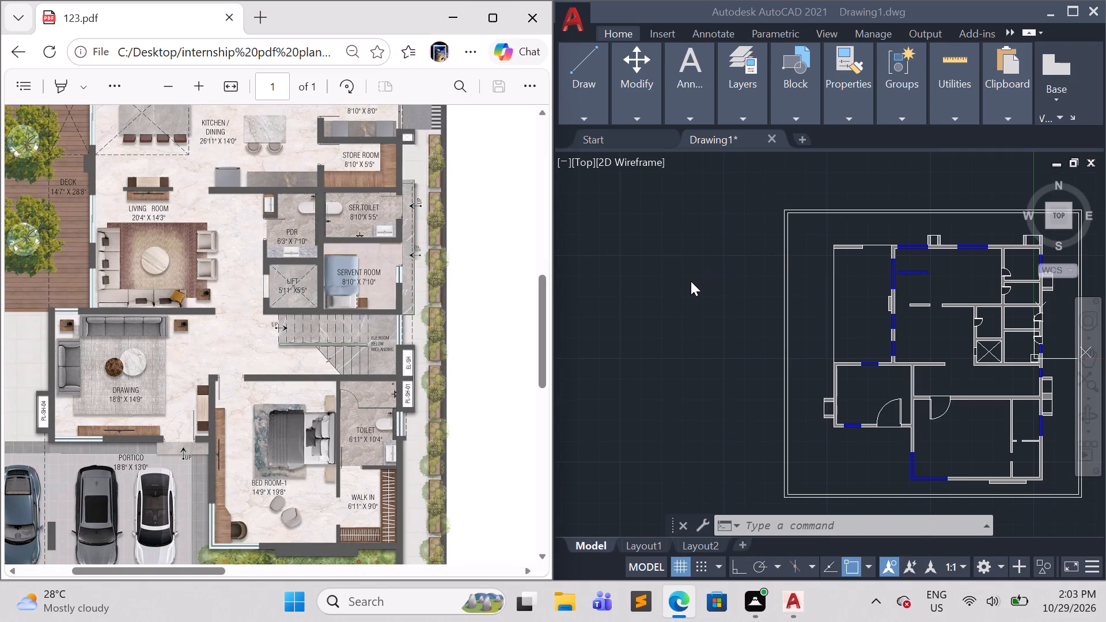
# Hatch the strip between the two outer boundary lines surrounding the floor plan.
pyautogui.scroll(-3, 691, 288)
pyautogui.scroll(2, 842, 337)
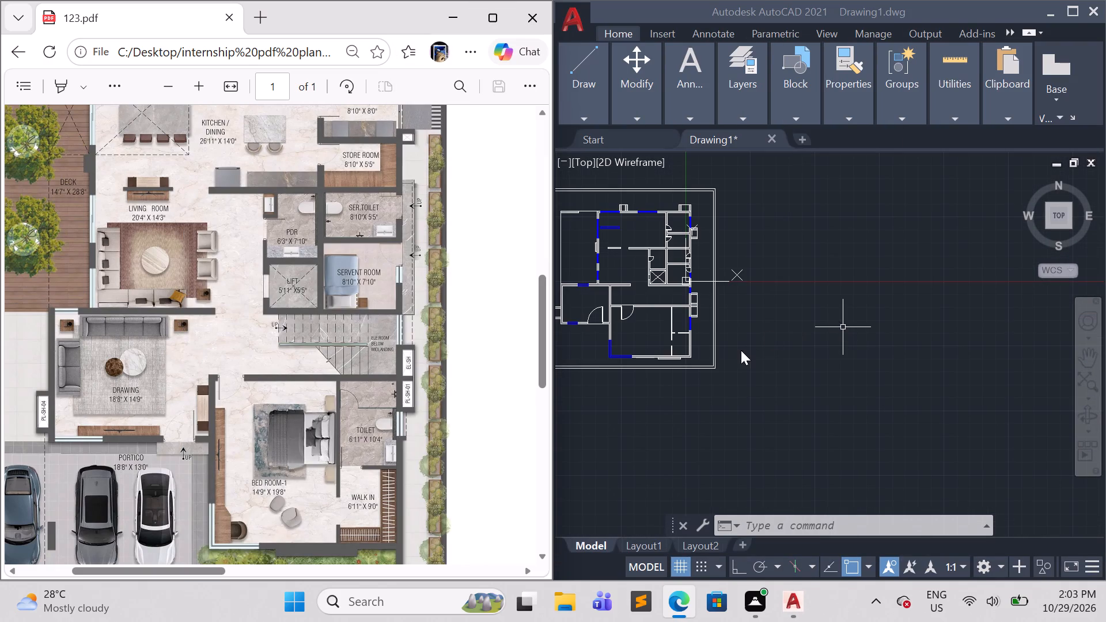
pyautogui.moveTo(740, 355); pyautogui.dragTo(870, 426, button='middle')
pyautogui.moveTo(743, 334); pyautogui.dragTo(834, 389, button='middle')
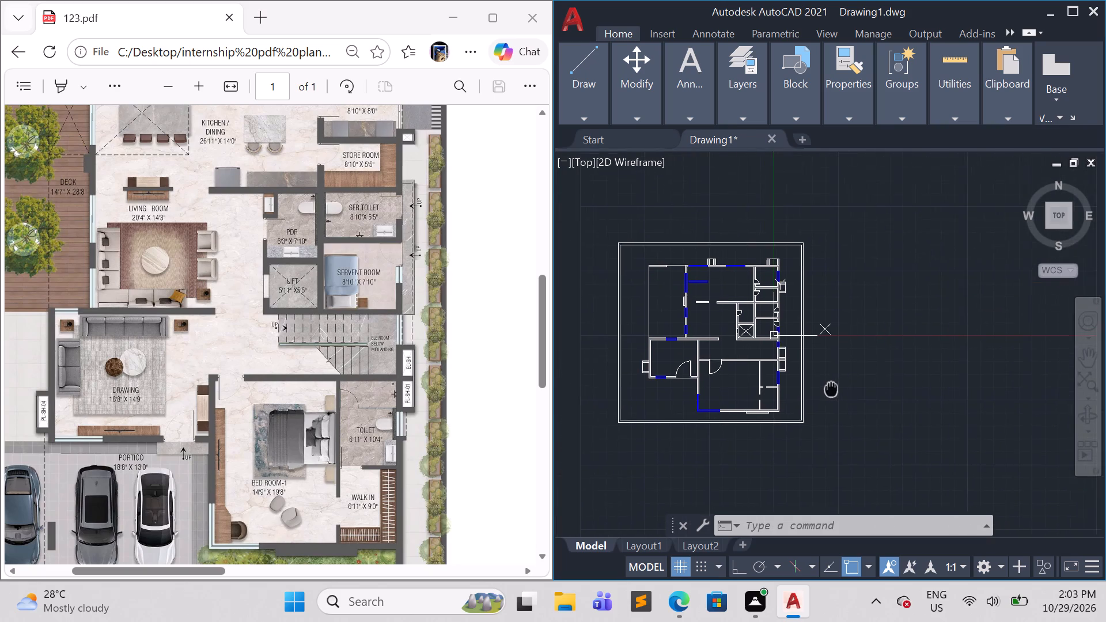
pyautogui.moveTo(834, 389); pyautogui.dragTo(843, 390, button='middle')
pyautogui.scroll(1, 852, 381)
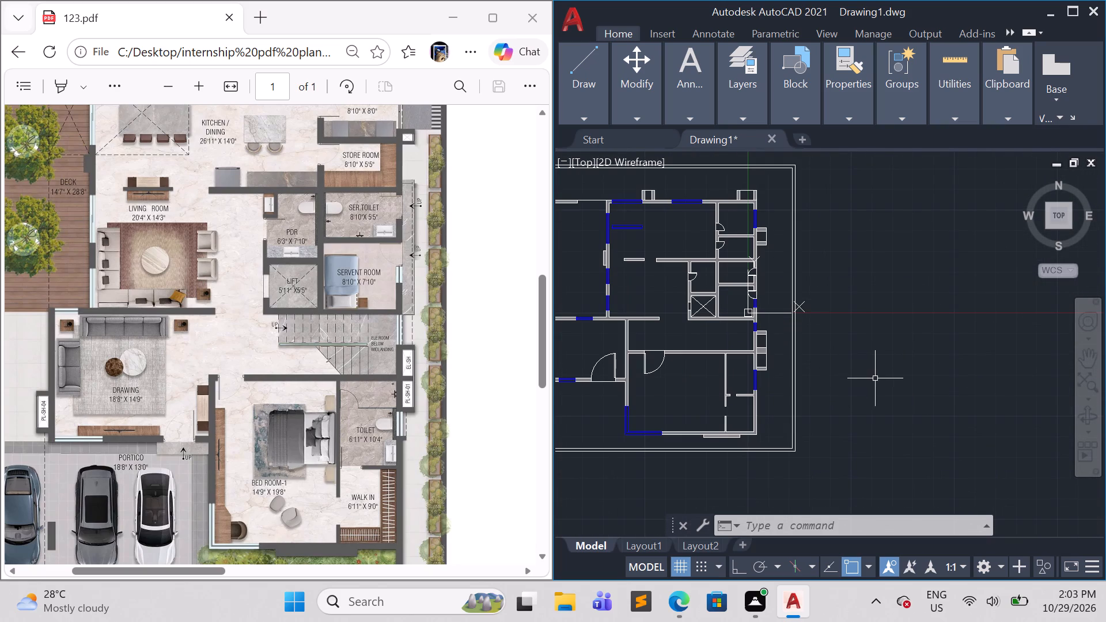
pyautogui.press('h')
pyautogui.press('Return')
pyautogui.scroll(4, 796, 361)
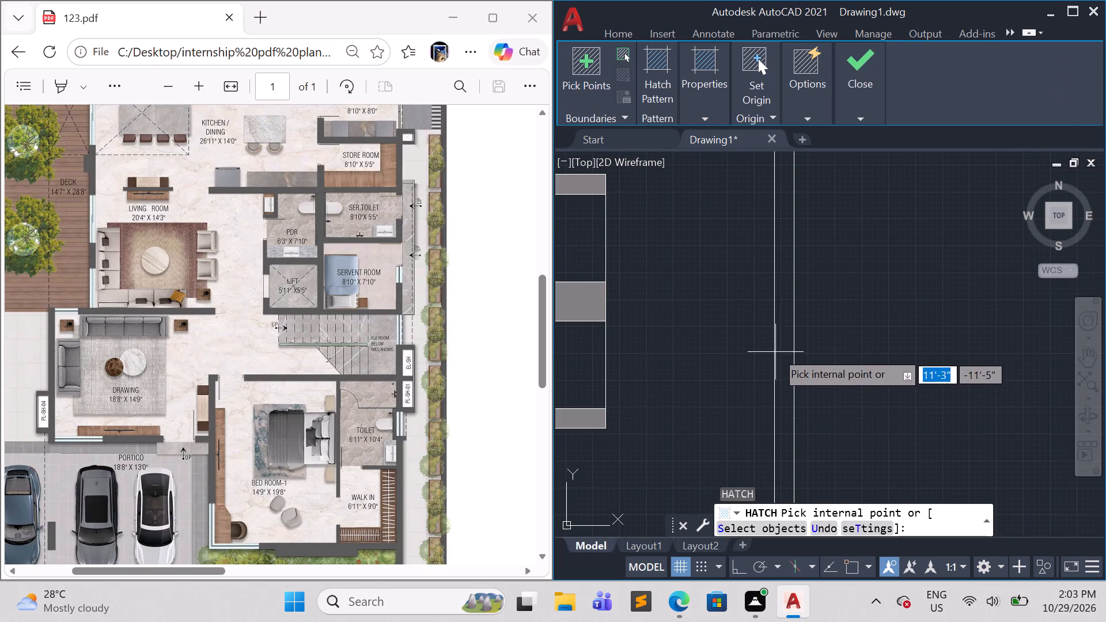
pyautogui.click(785, 341)
pyautogui.scroll(-5, 817, 384)
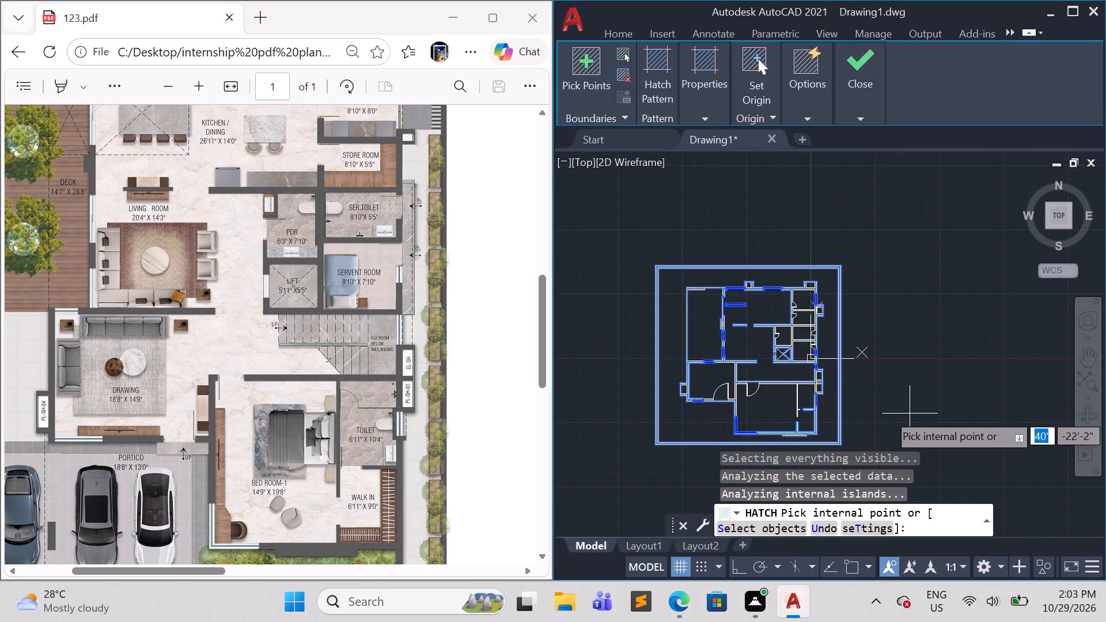
pyautogui.press('Escape')
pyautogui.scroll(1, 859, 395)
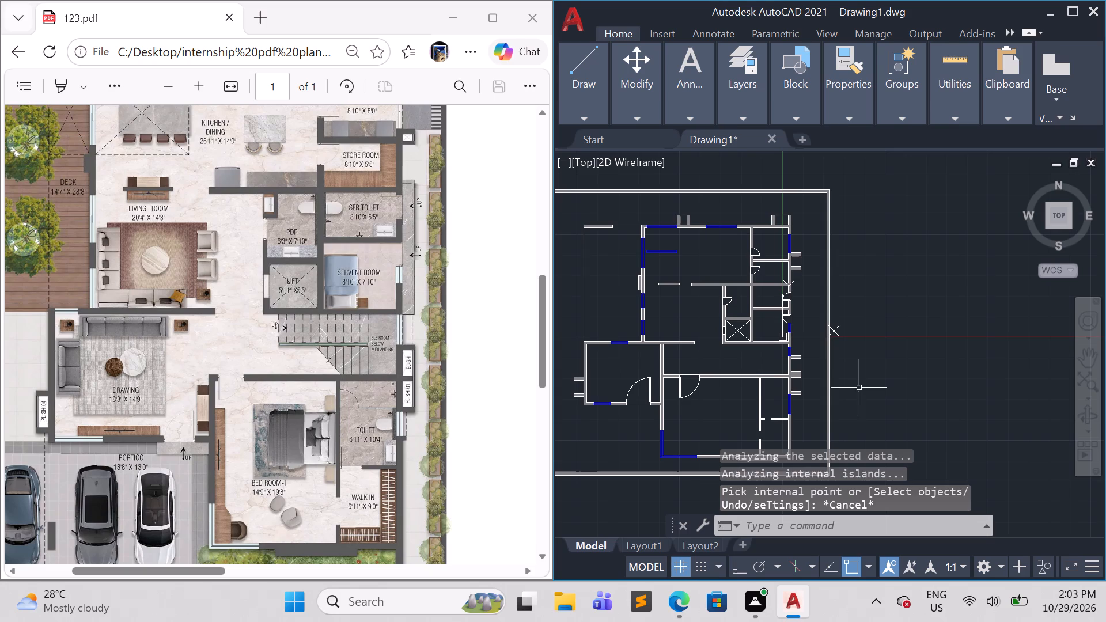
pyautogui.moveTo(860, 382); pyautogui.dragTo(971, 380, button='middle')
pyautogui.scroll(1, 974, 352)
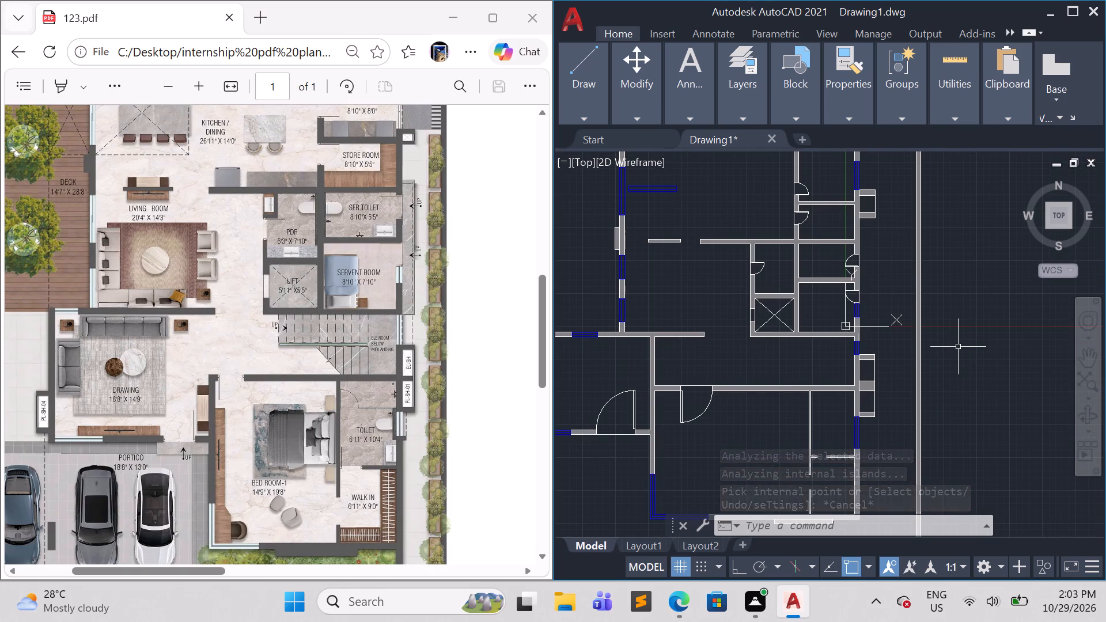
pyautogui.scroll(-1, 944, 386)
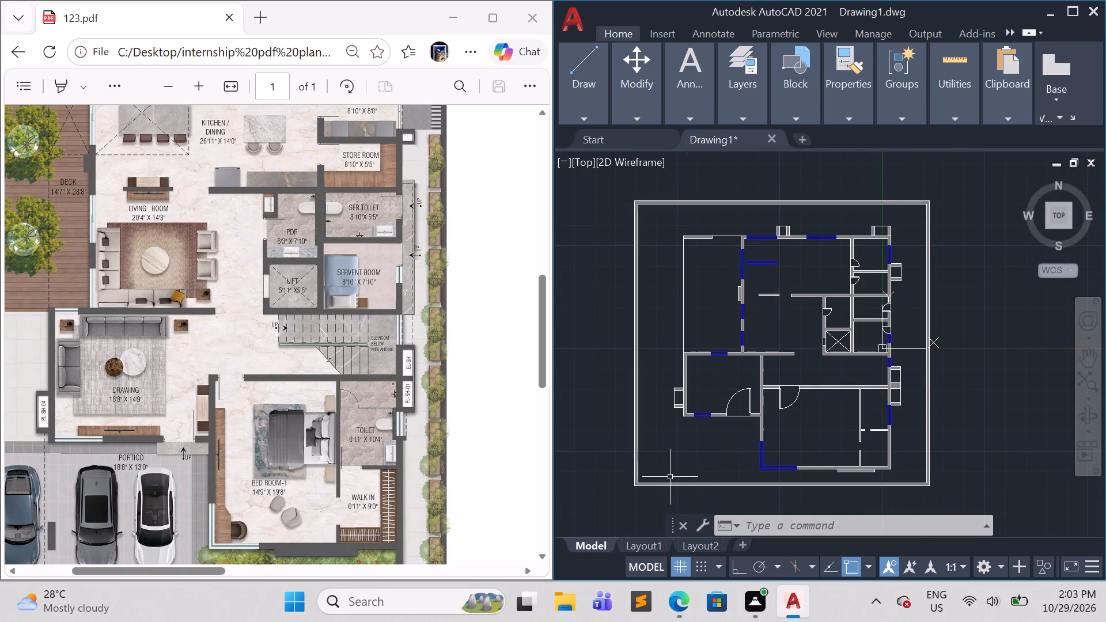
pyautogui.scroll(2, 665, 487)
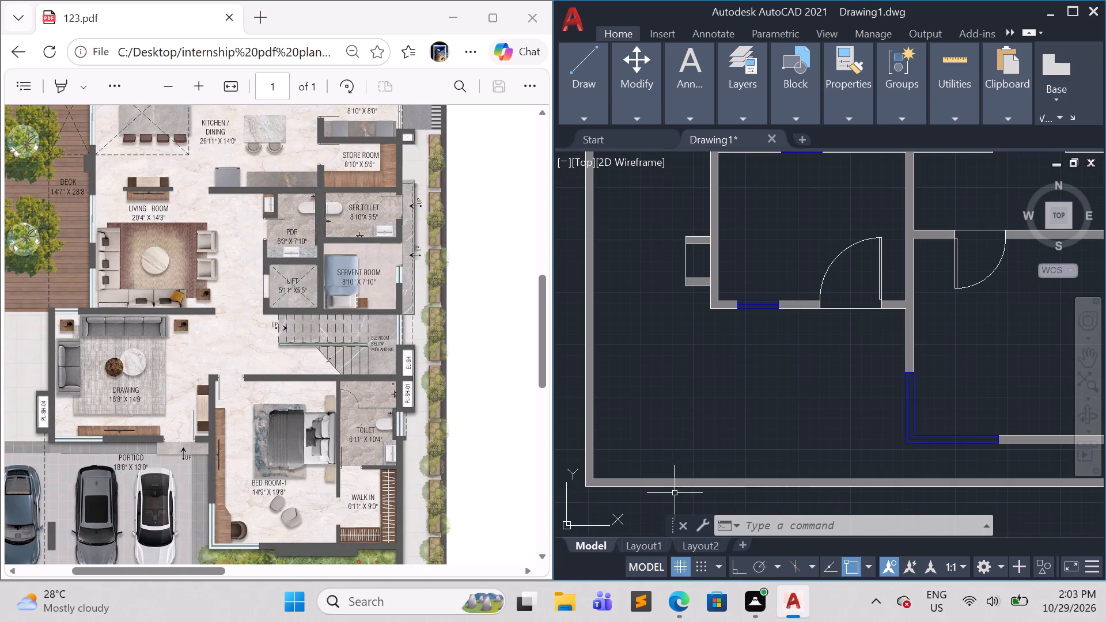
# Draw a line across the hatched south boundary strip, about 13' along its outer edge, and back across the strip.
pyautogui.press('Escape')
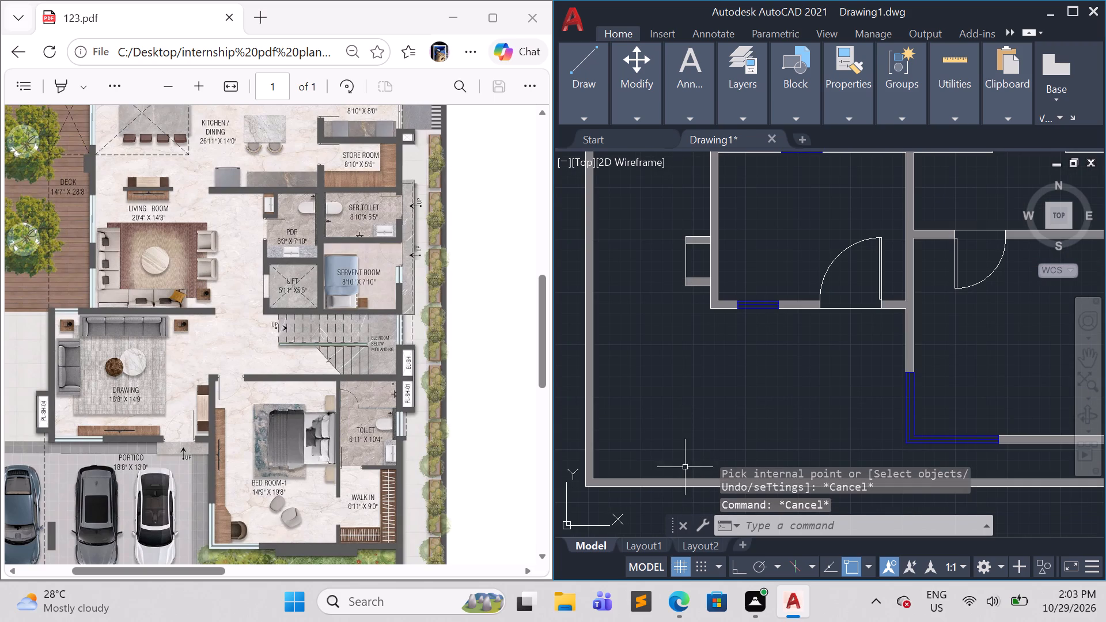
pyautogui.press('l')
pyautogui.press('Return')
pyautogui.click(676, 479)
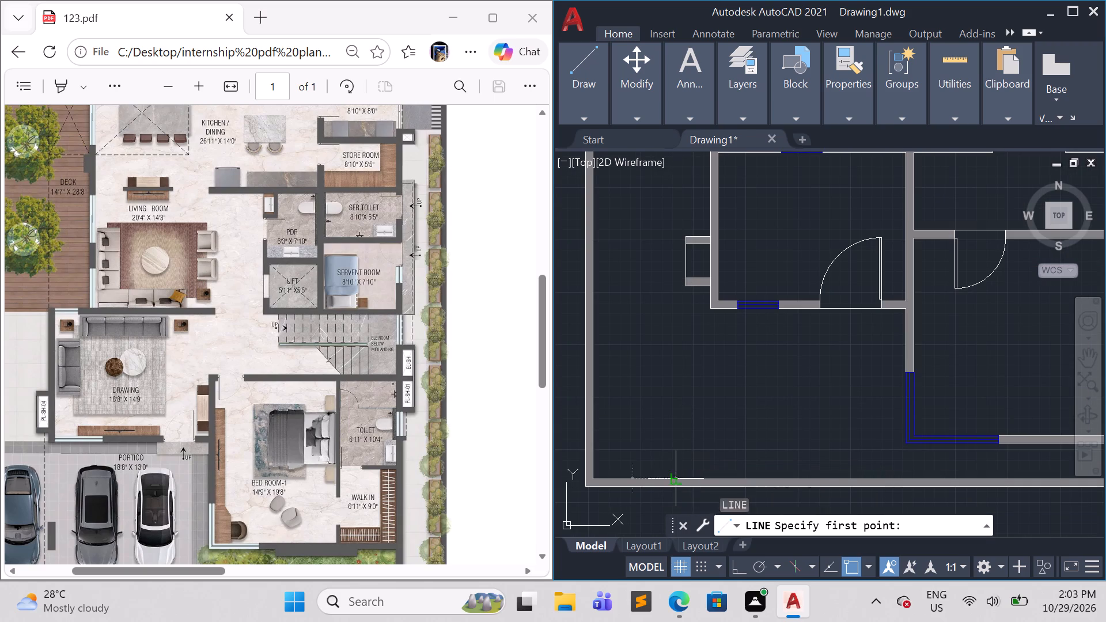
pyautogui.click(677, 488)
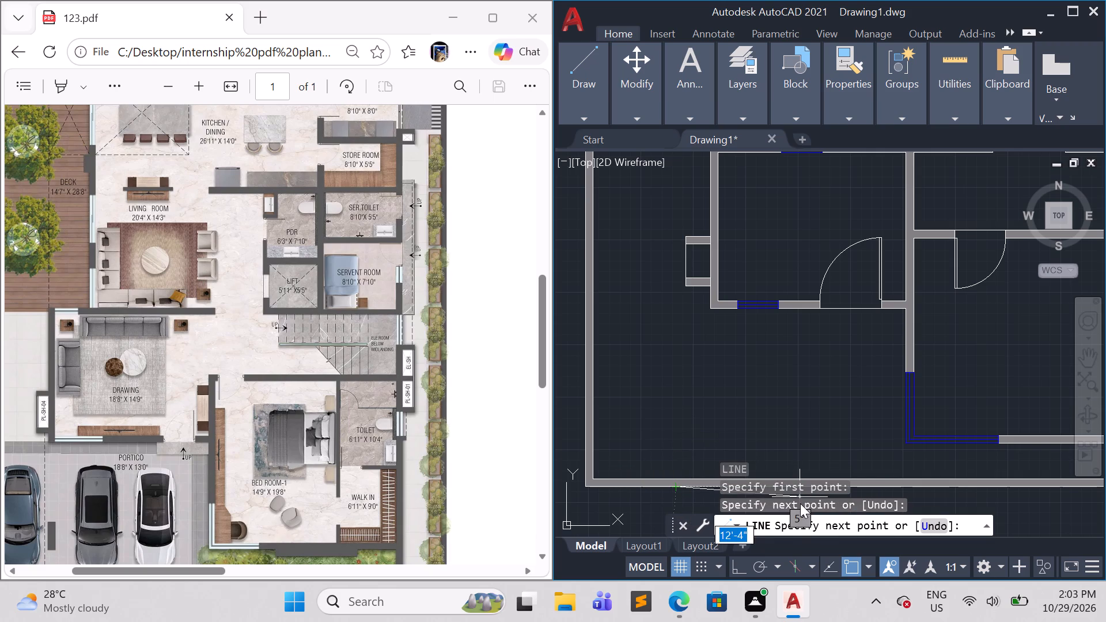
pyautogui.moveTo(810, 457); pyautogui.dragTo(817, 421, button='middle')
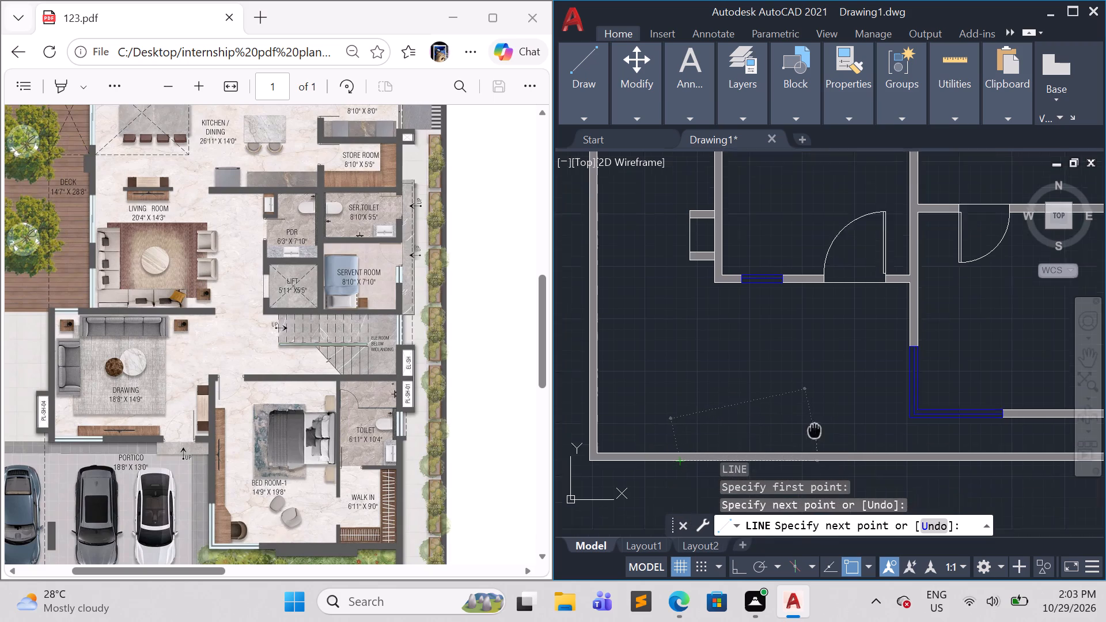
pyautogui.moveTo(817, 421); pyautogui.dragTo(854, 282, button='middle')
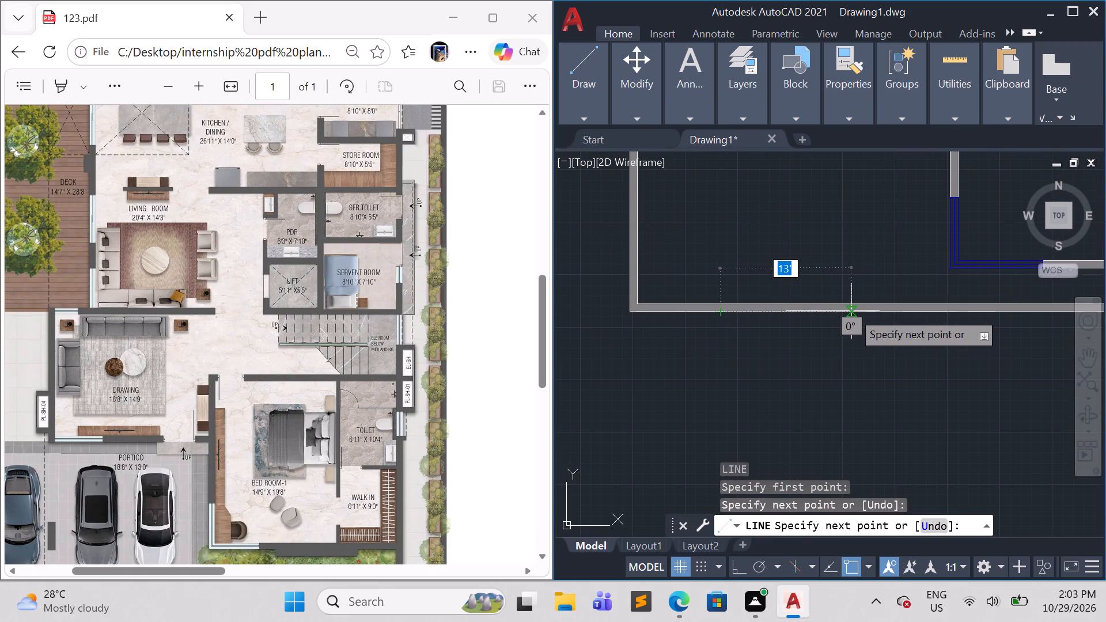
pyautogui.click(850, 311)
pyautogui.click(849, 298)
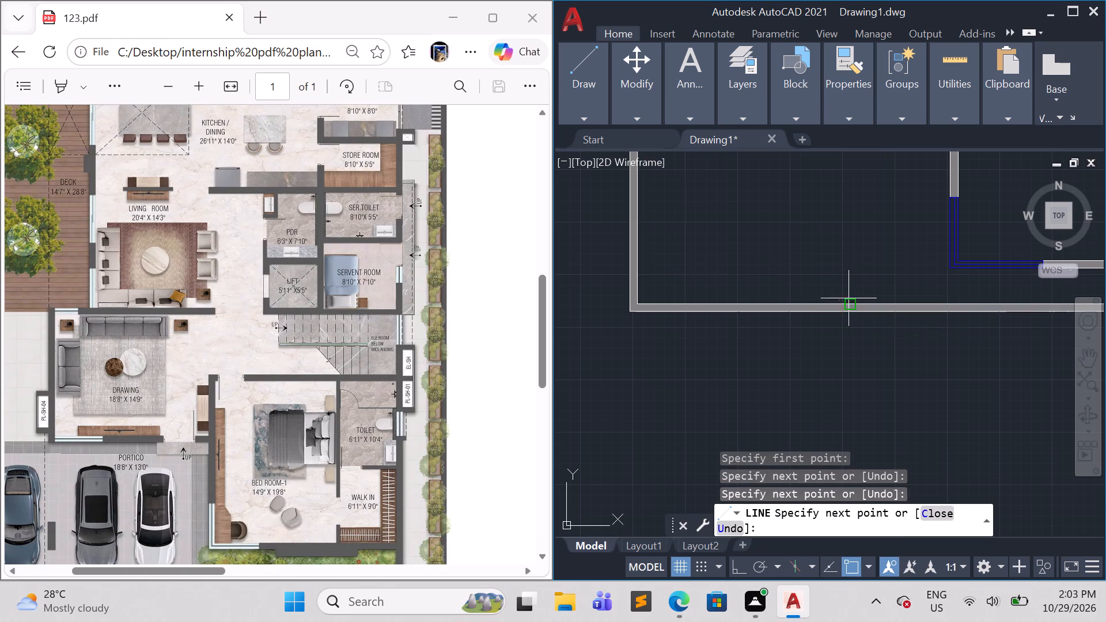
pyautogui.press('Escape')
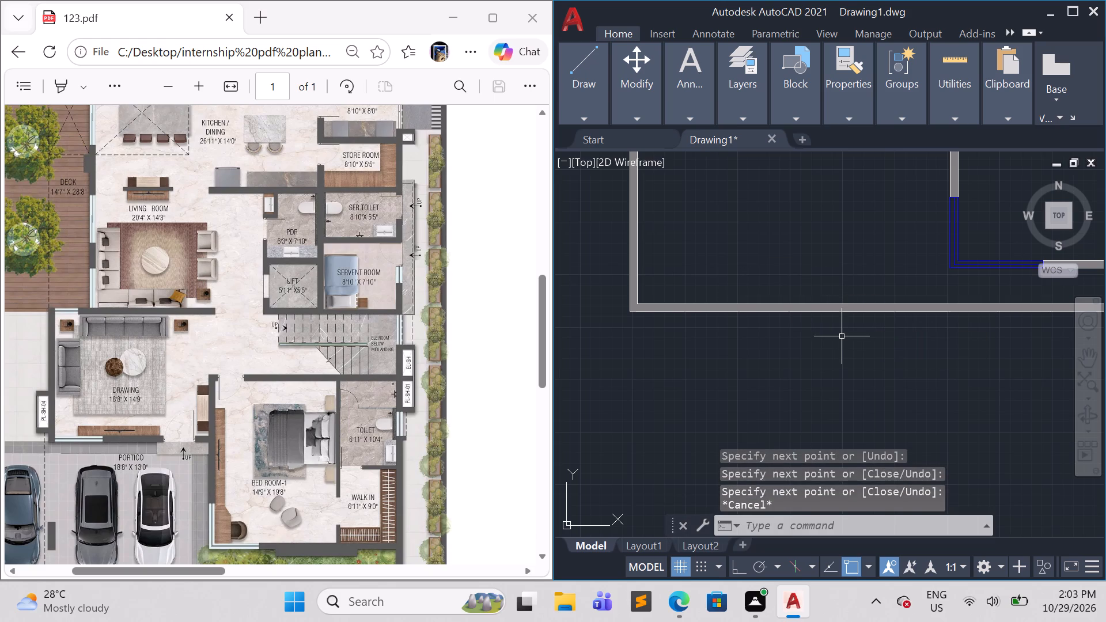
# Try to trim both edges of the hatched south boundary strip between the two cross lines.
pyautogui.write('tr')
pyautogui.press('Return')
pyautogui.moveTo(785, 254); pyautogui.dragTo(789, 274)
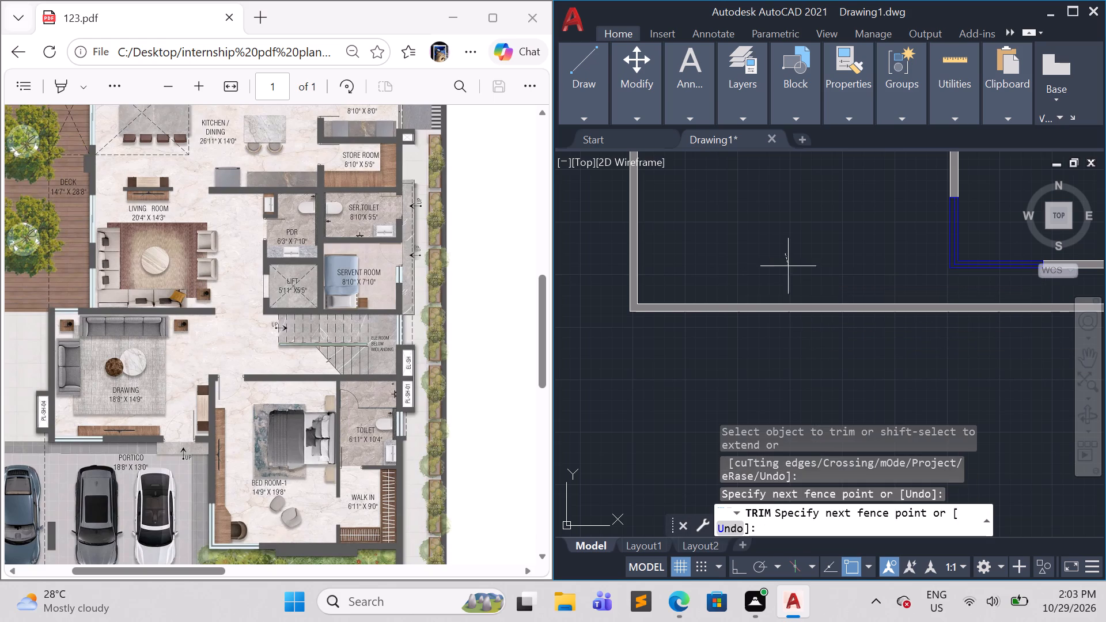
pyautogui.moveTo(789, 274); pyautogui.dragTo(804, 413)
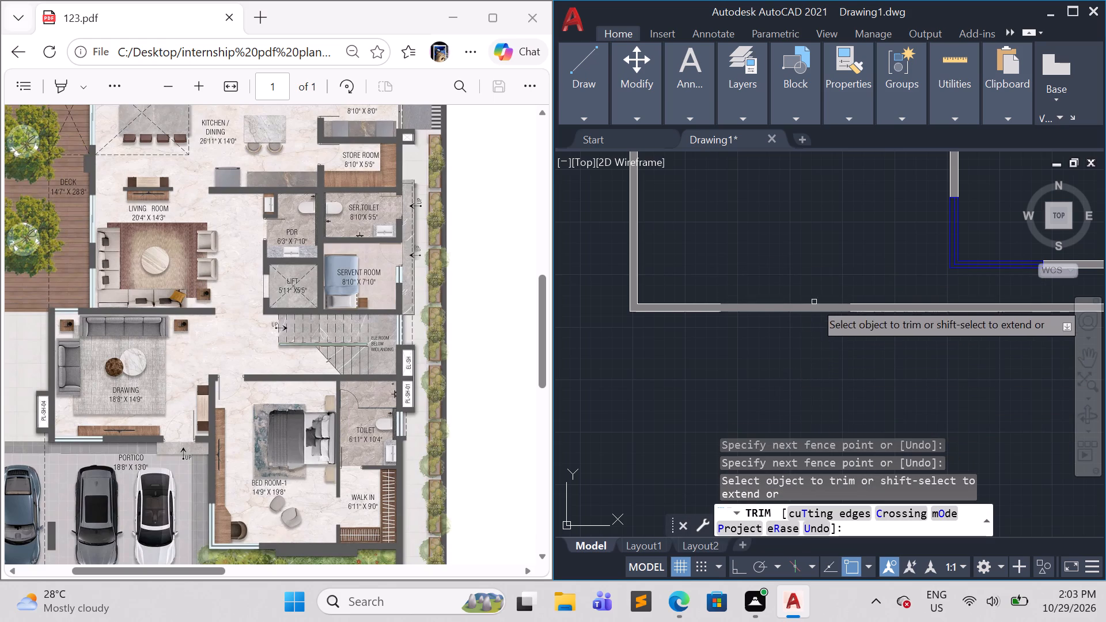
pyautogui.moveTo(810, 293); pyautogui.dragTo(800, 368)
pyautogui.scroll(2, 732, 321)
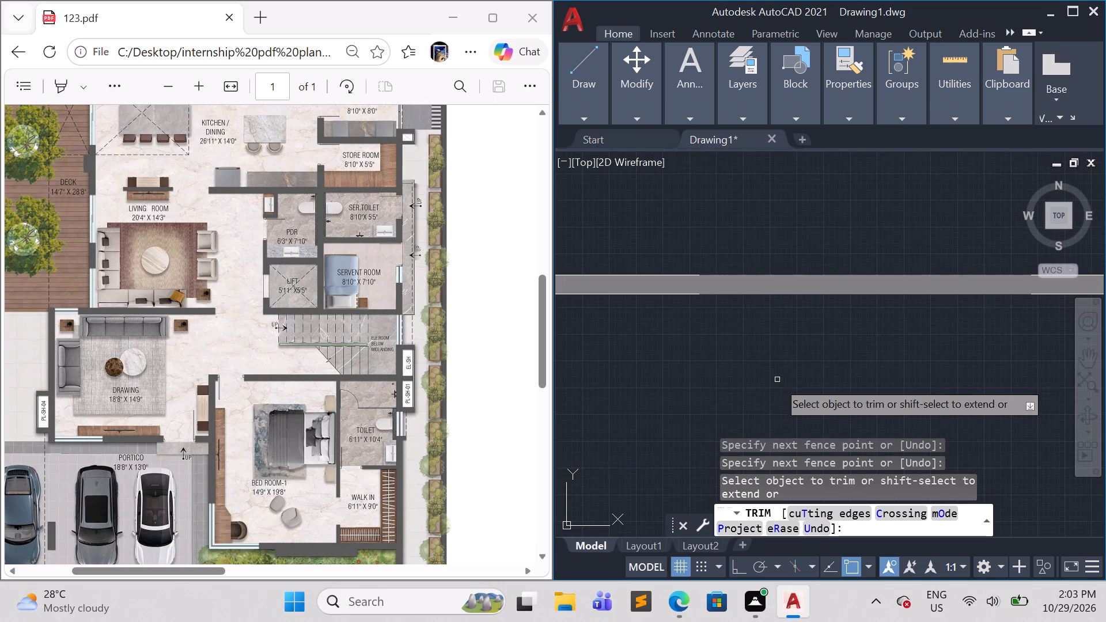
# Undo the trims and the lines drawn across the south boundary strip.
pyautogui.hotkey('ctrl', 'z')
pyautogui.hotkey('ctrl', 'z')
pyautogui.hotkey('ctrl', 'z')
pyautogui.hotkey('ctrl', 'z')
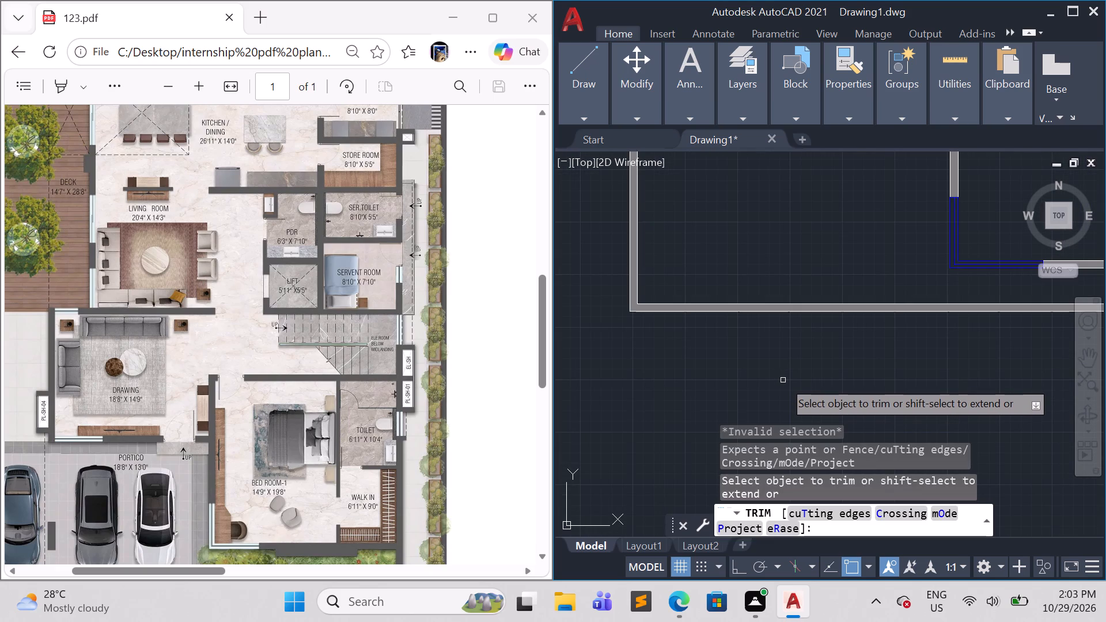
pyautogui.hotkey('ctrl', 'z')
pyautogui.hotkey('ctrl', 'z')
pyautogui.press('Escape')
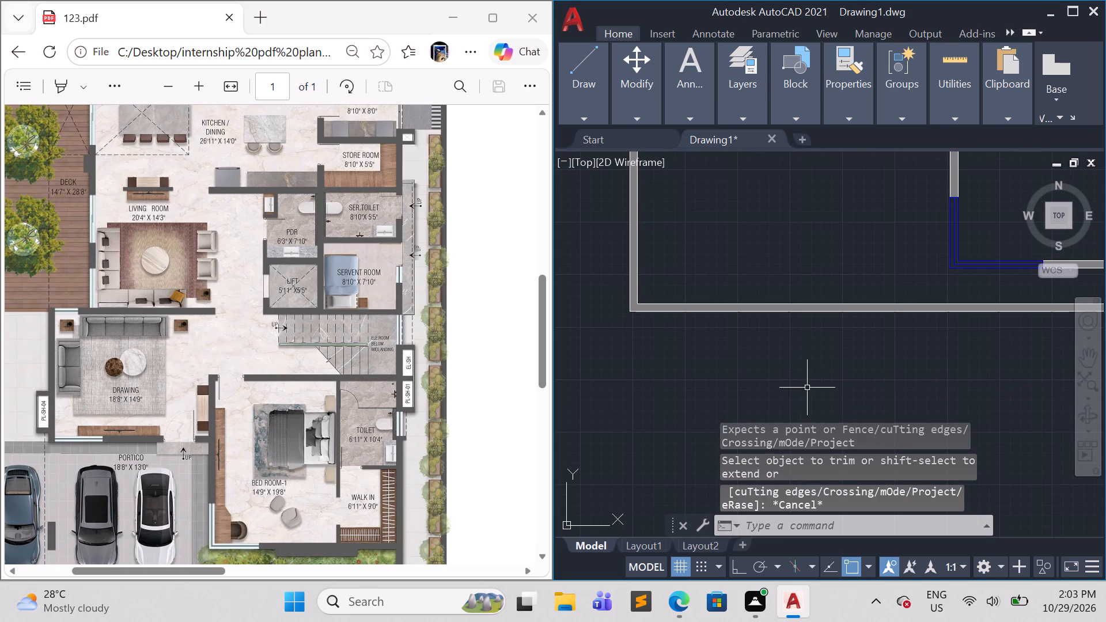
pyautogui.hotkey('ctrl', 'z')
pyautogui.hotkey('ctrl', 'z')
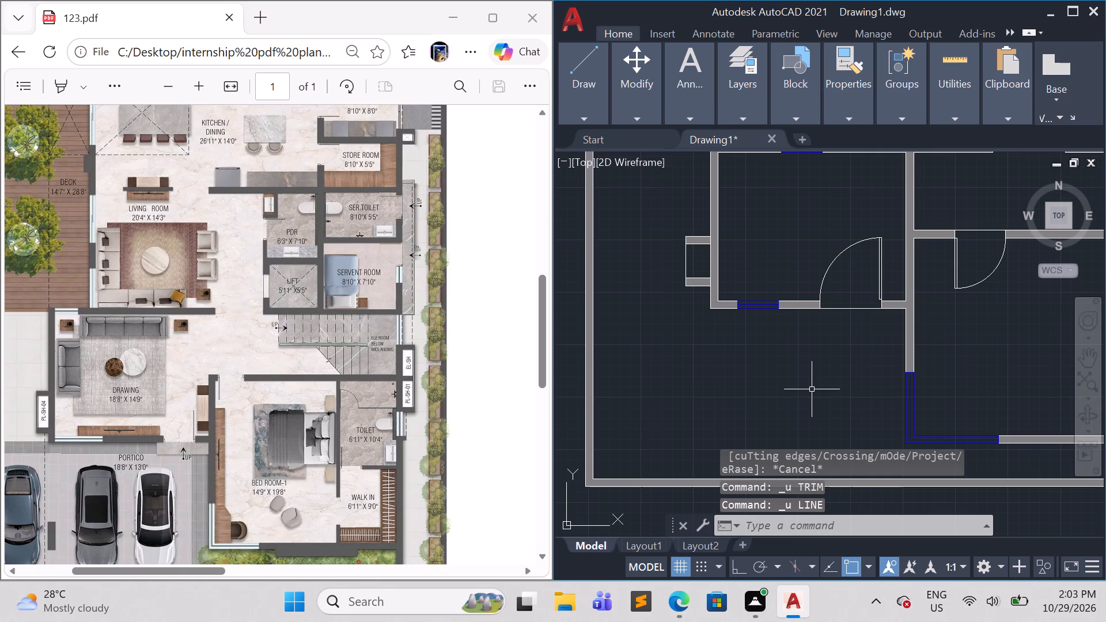
# Undo the hatch in the outer boundary strip.
pyautogui.hotkey('ctrl', 'z')
pyautogui.hotkey('ctrl', 'z')
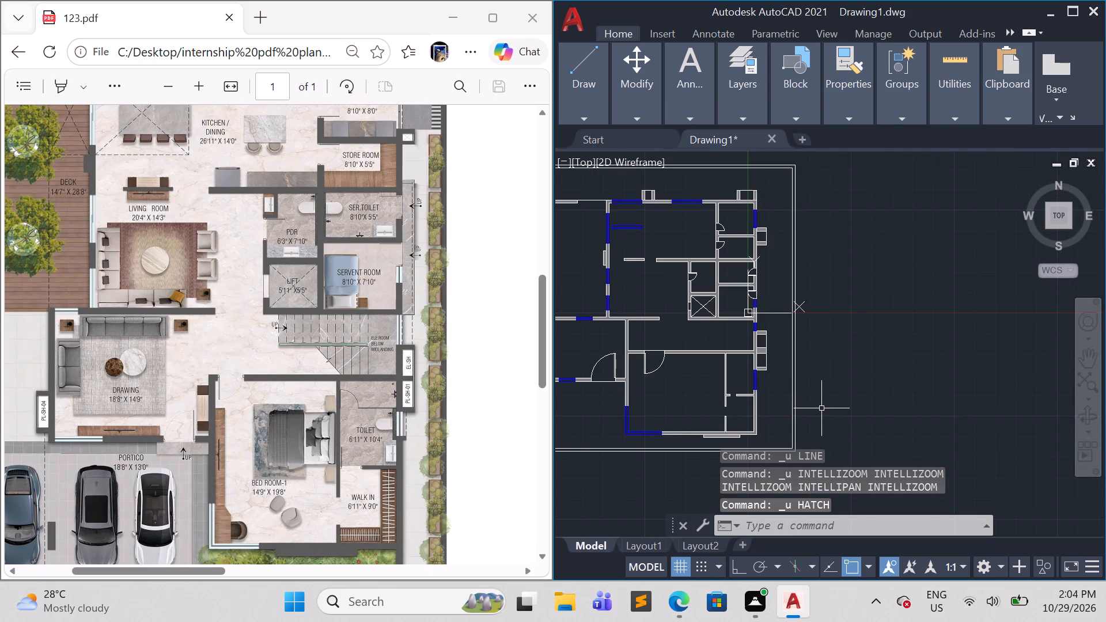
# Draw 9" lines across the south boundary strip at both ends of a gate opening, the first aligned with the drawing room's outer west wall.
pyautogui.moveTo(821, 408); pyautogui.dragTo(991, 359, button='middle')
pyautogui.scroll(1, 747, 409)
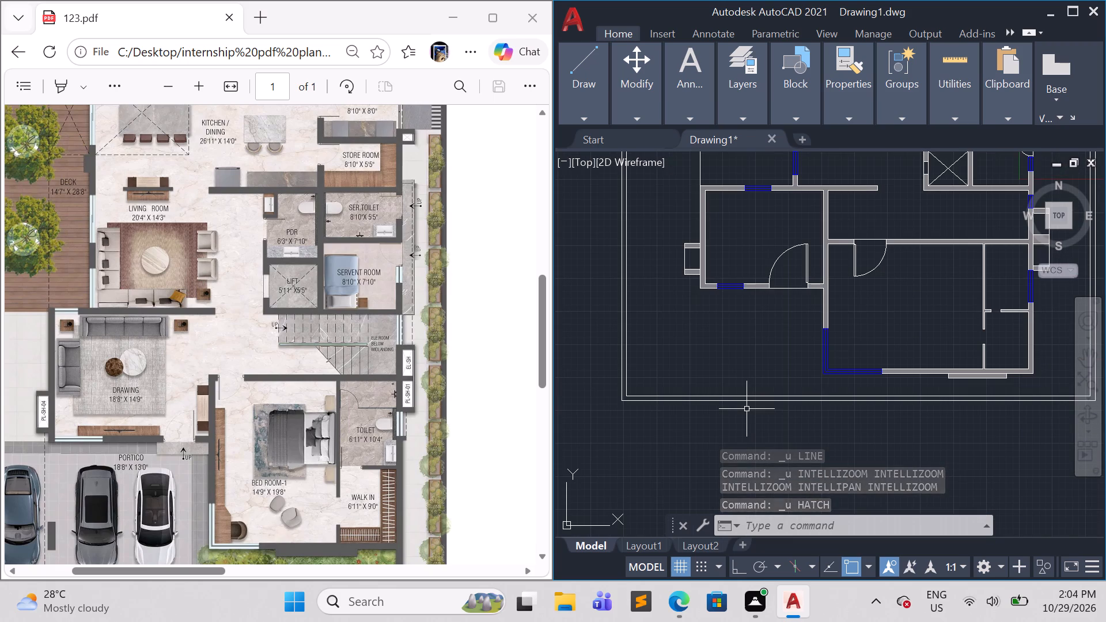
pyautogui.press('l')
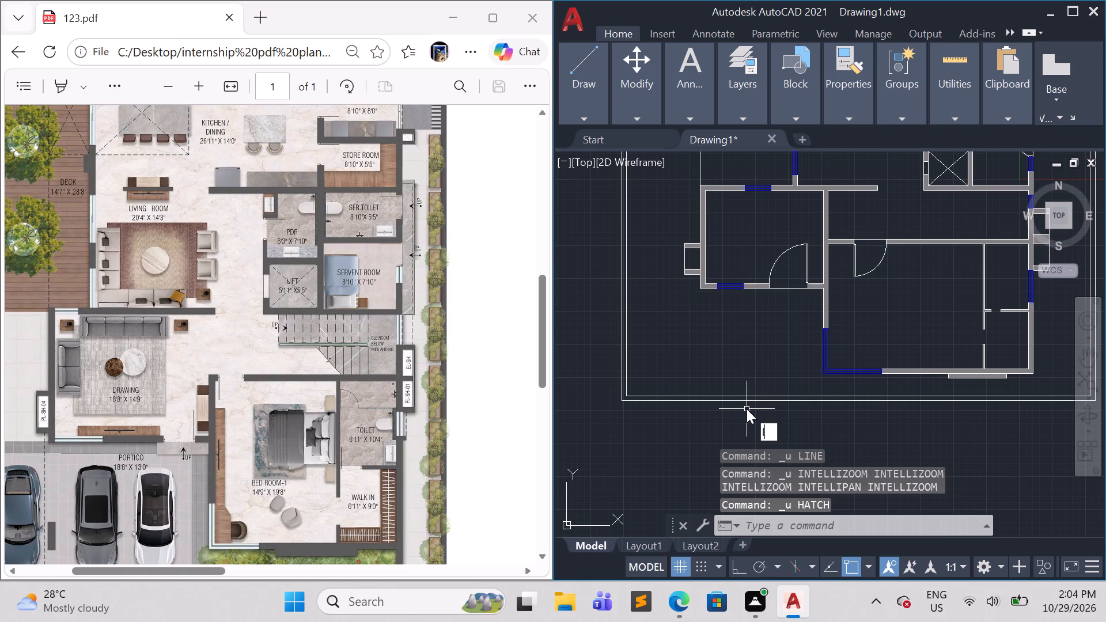
pyautogui.press('Return')
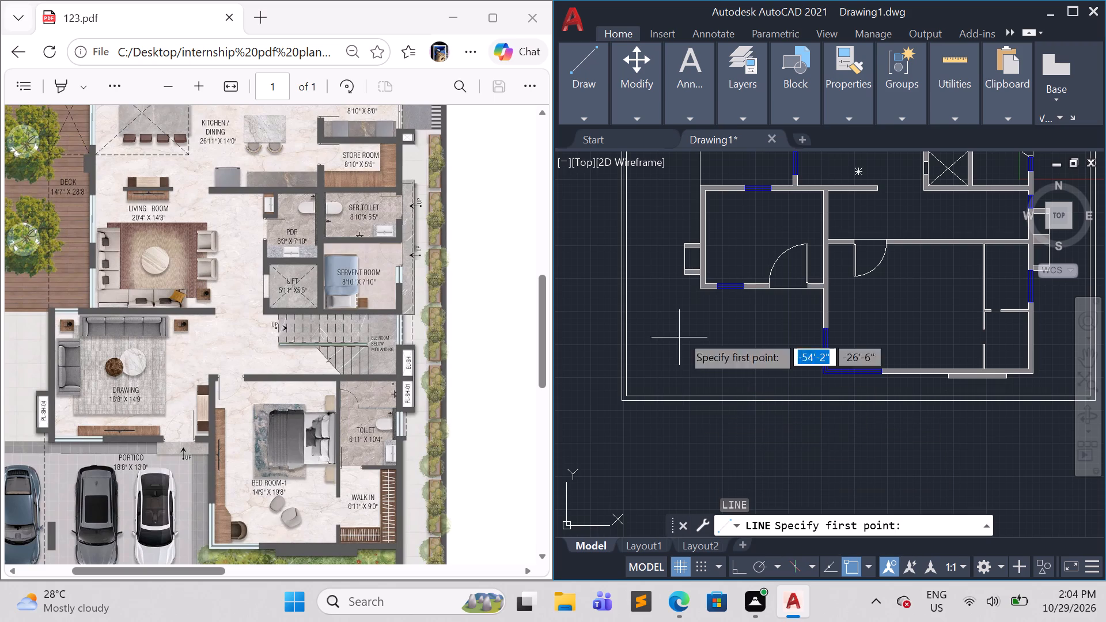
pyautogui.click(698, 396)
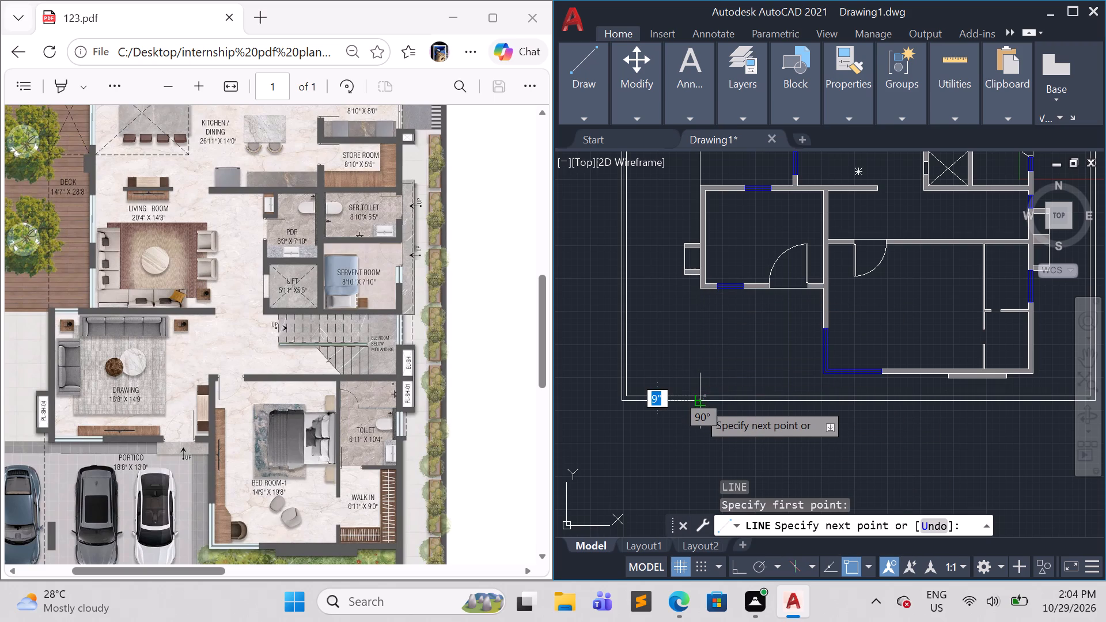
pyautogui.click(698, 402)
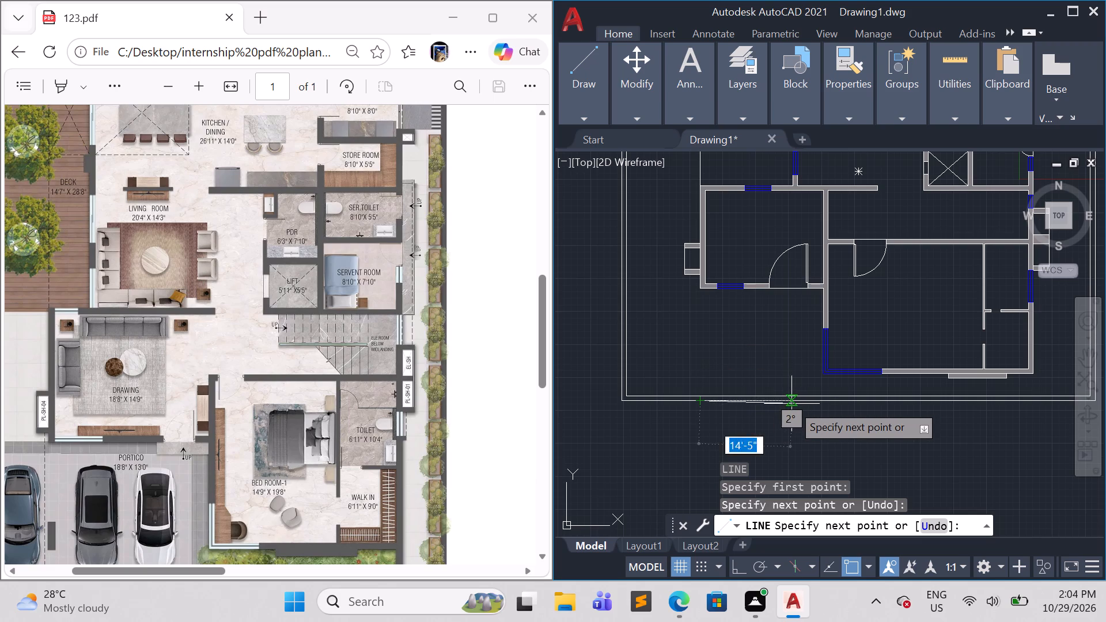
pyautogui.scroll(1, 791, 402)
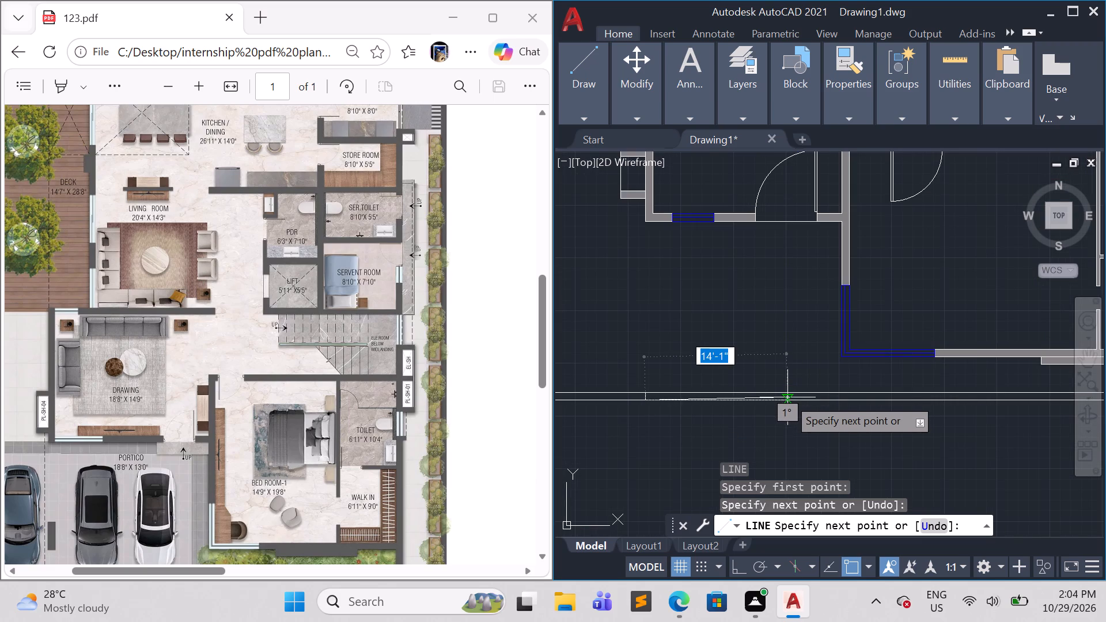
pyautogui.click(794, 401)
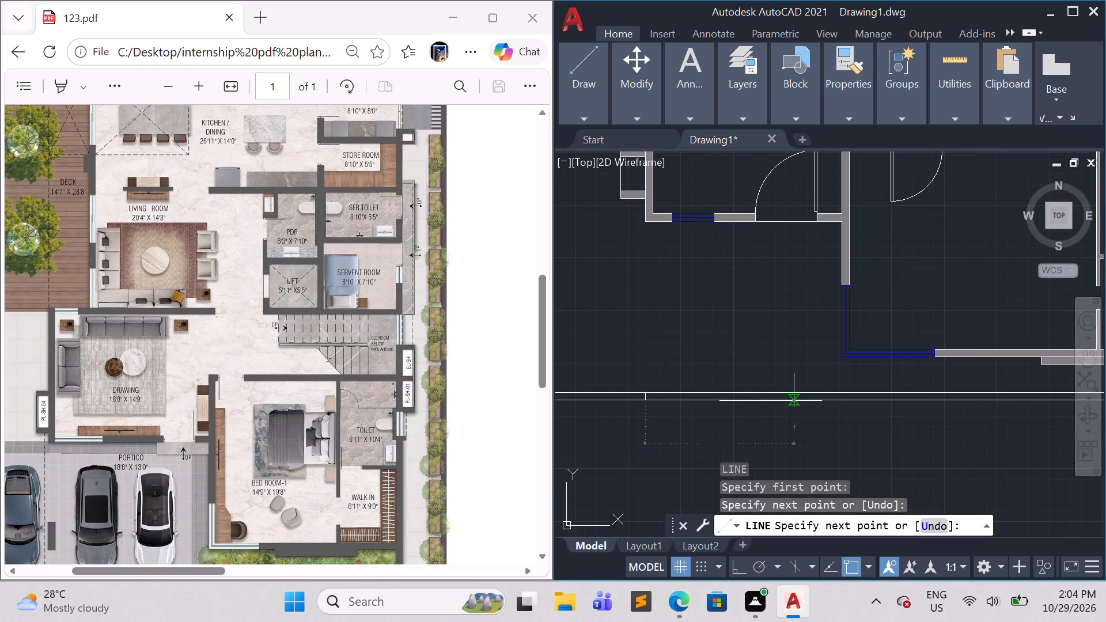
pyautogui.click(796, 390)
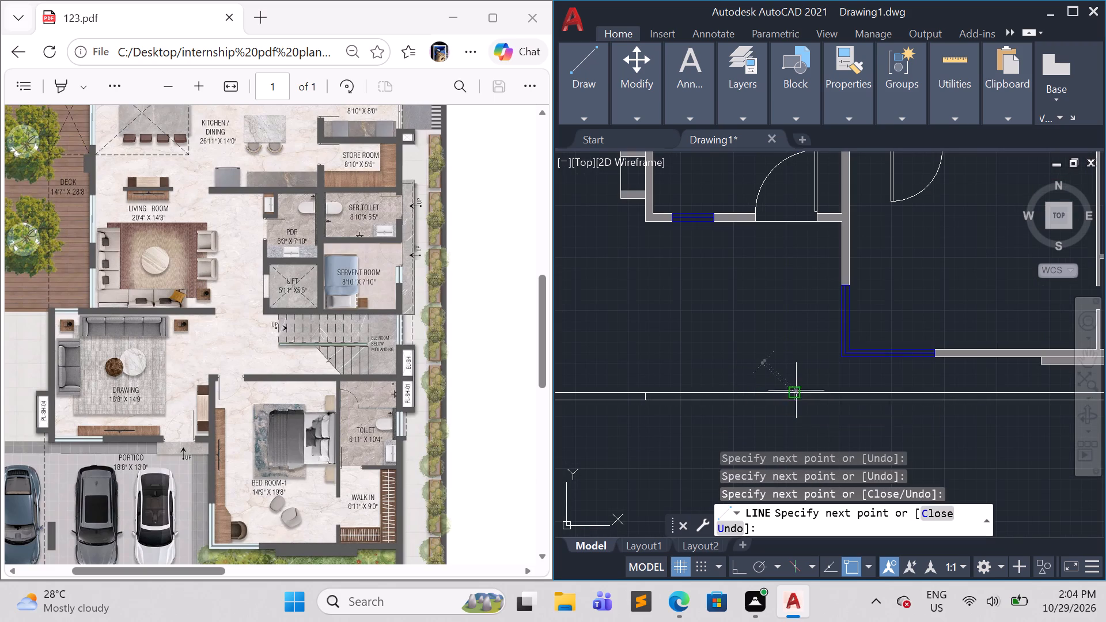
pyautogui.press('Escape')
# Trim both south boundary lines between the two cross lines to open the gate gap.
pyautogui.write('tr')
pyautogui.press('Return')
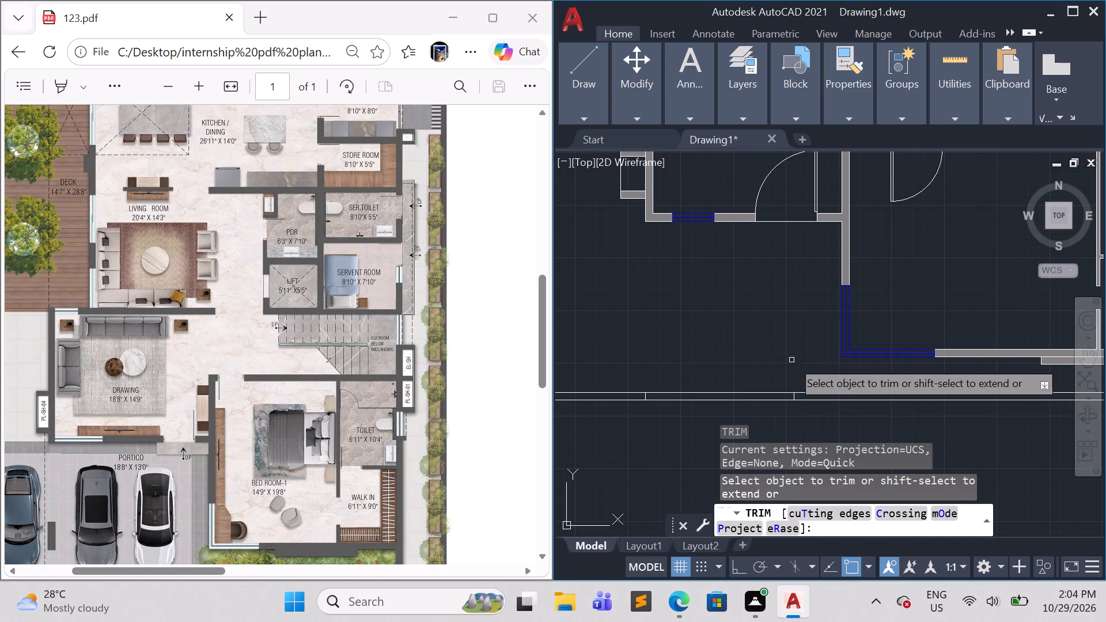
pyautogui.moveTo(748, 355); pyautogui.dragTo(727, 453)
pyautogui.press('Escape')
pyautogui.press('Escape')
pyautogui.press('Escape')
pyautogui.press('Escape')
pyautogui.press('Escape')
pyautogui.press('Escape')
pyautogui.press('Escape')
pyautogui.press('Escape')
pyautogui.press('Escape')
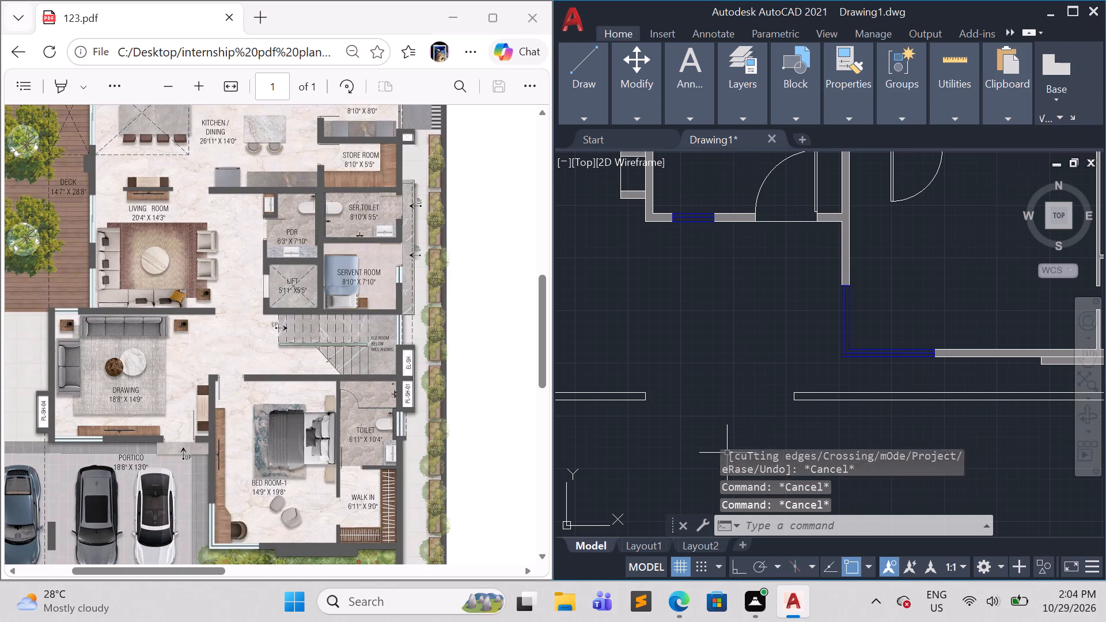
# Hatch the outer boundary strip on both sides of the gate opening.
pyautogui.press('h')
pyautogui.press('Return')
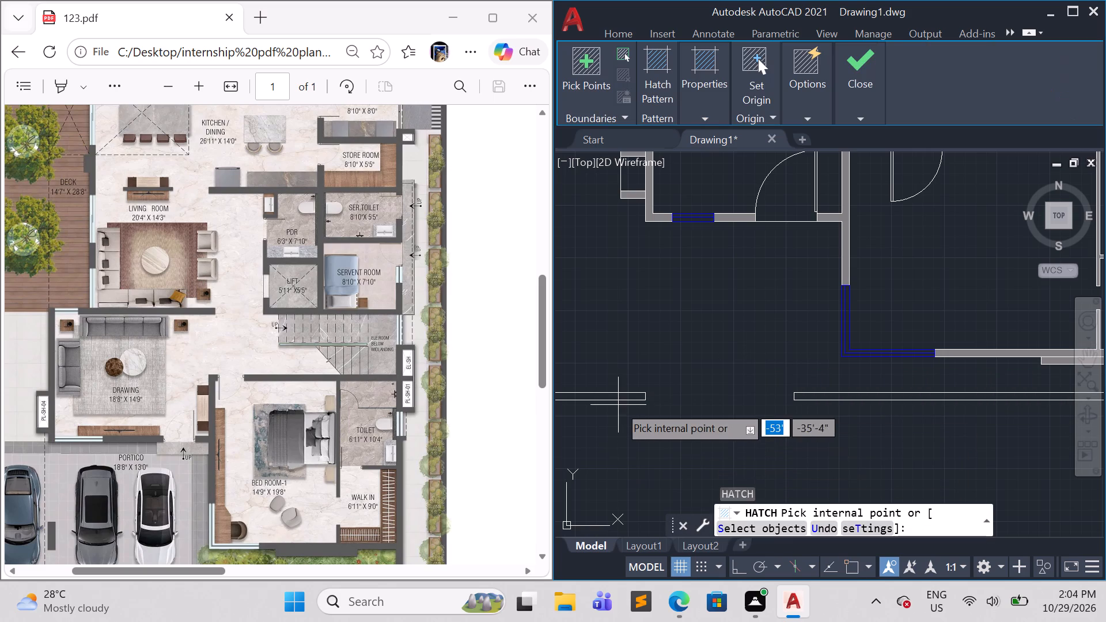
pyautogui.click(617, 396)
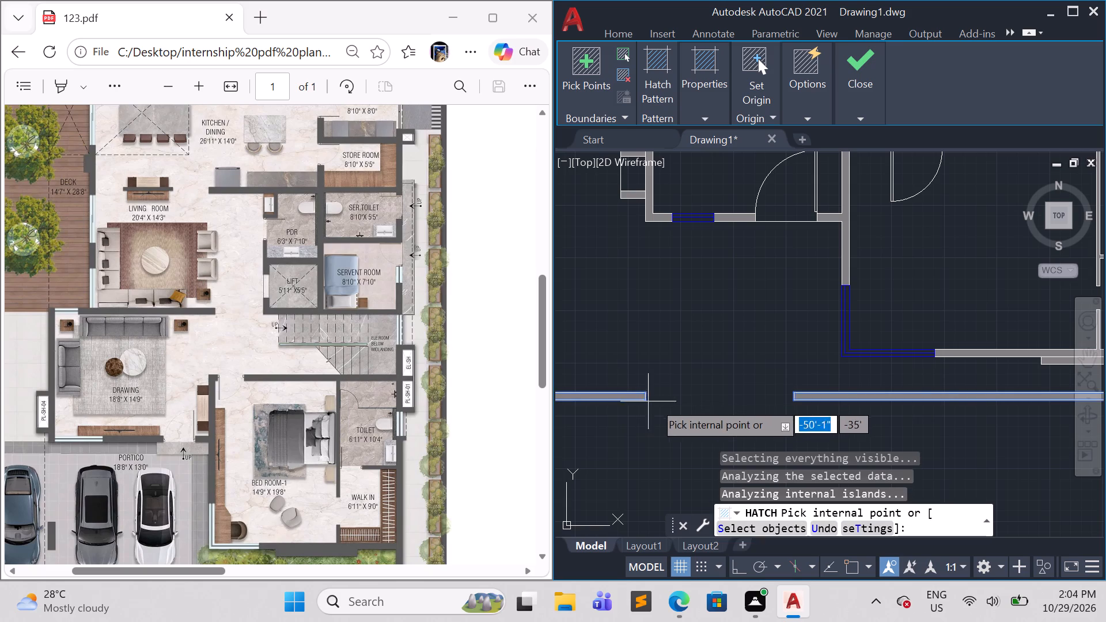
pyautogui.press('Escape')
# Copy the drawing room's south door from its hinge corner to the east end of the south boundary gate opening.
pyautogui.scroll(-3, 756, 438)
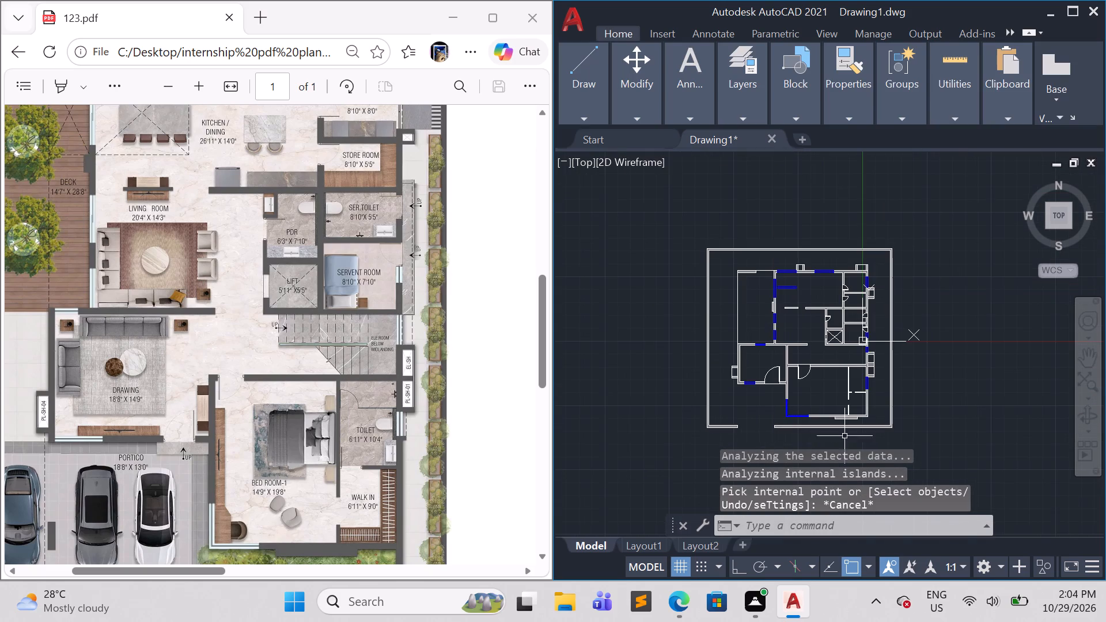
pyautogui.scroll(1, 948, 414)
pyautogui.scroll(1, 634, 465)
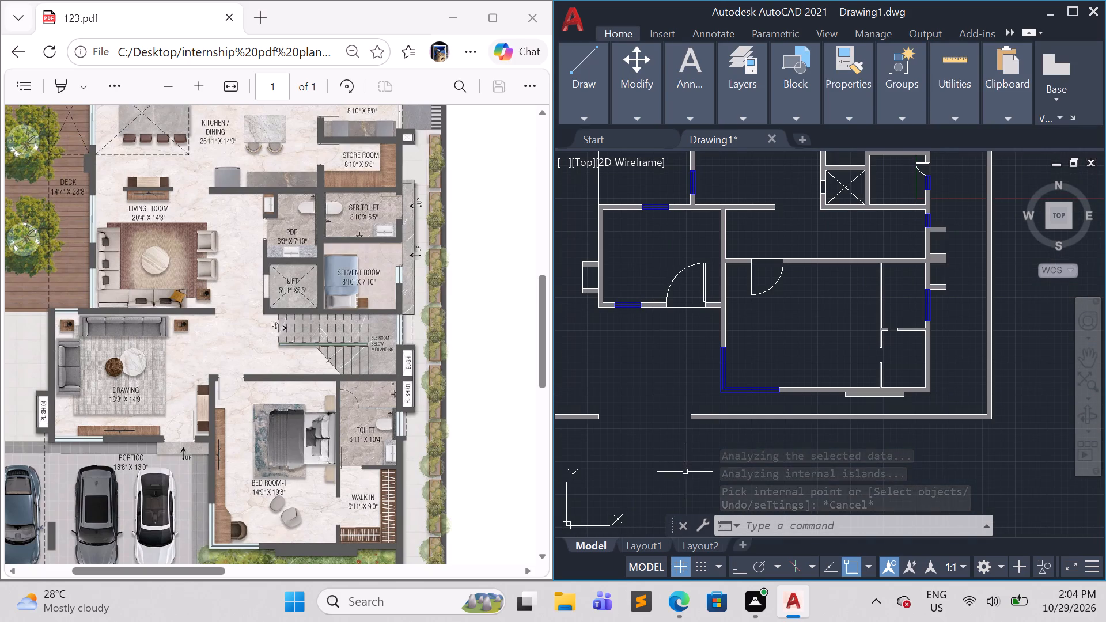
pyautogui.click(702, 283)
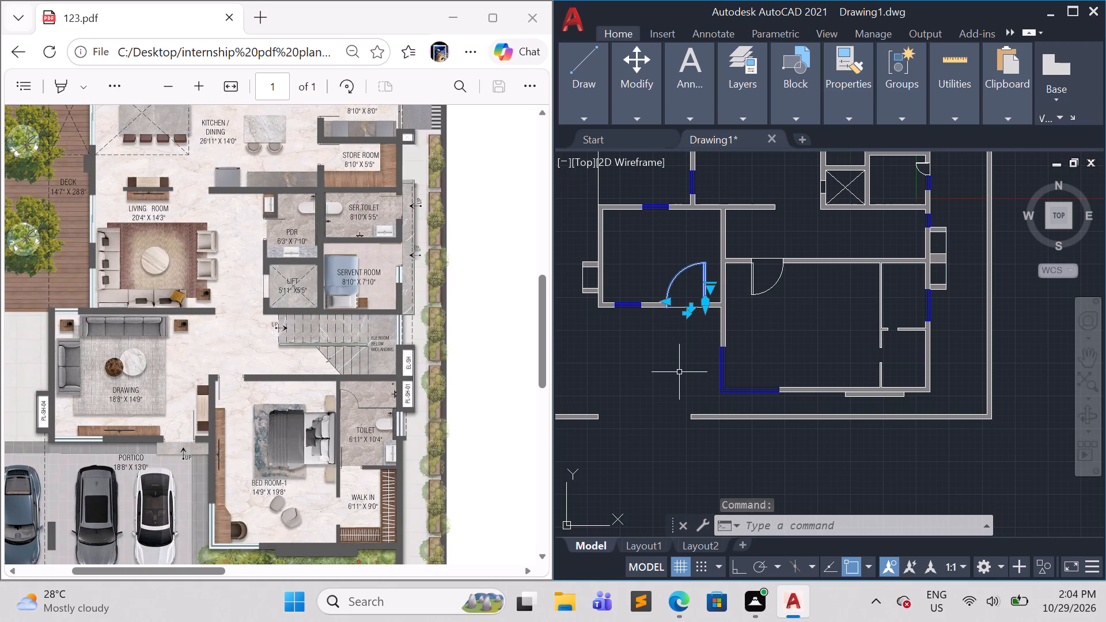
pyautogui.write('co')
pyautogui.press('Return')
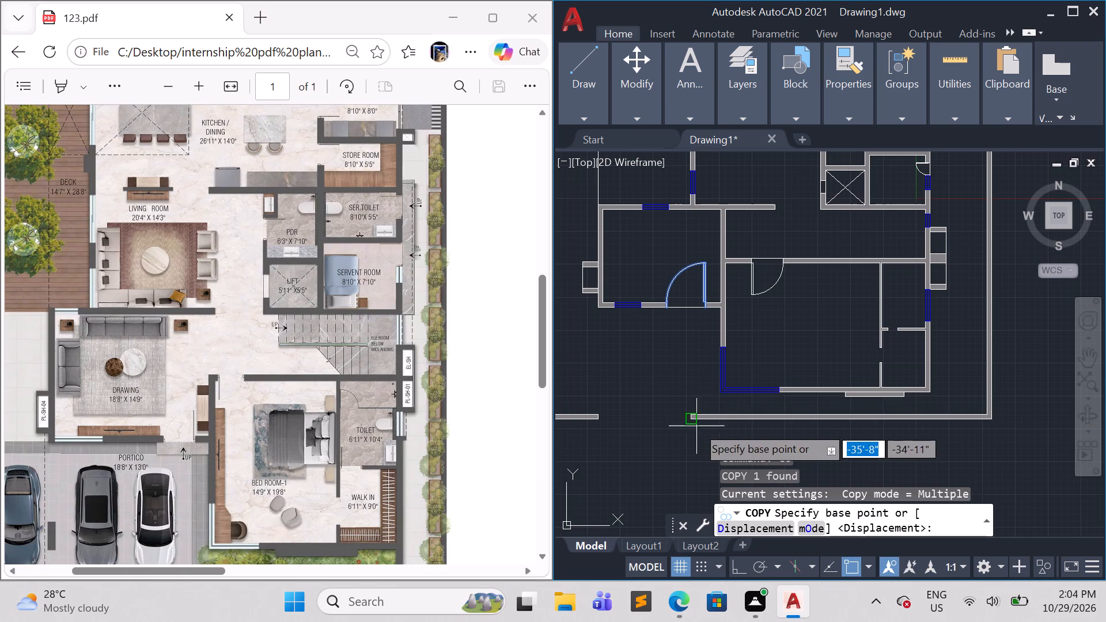
pyautogui.click(707, 308)
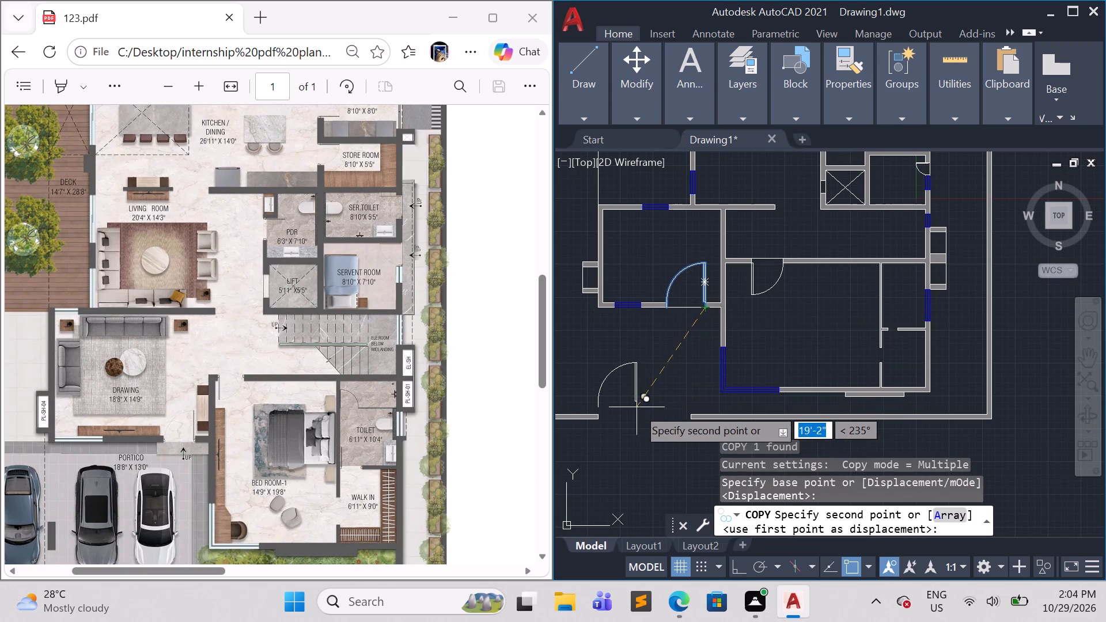
pyautogui.scroll(2, 685, 421)
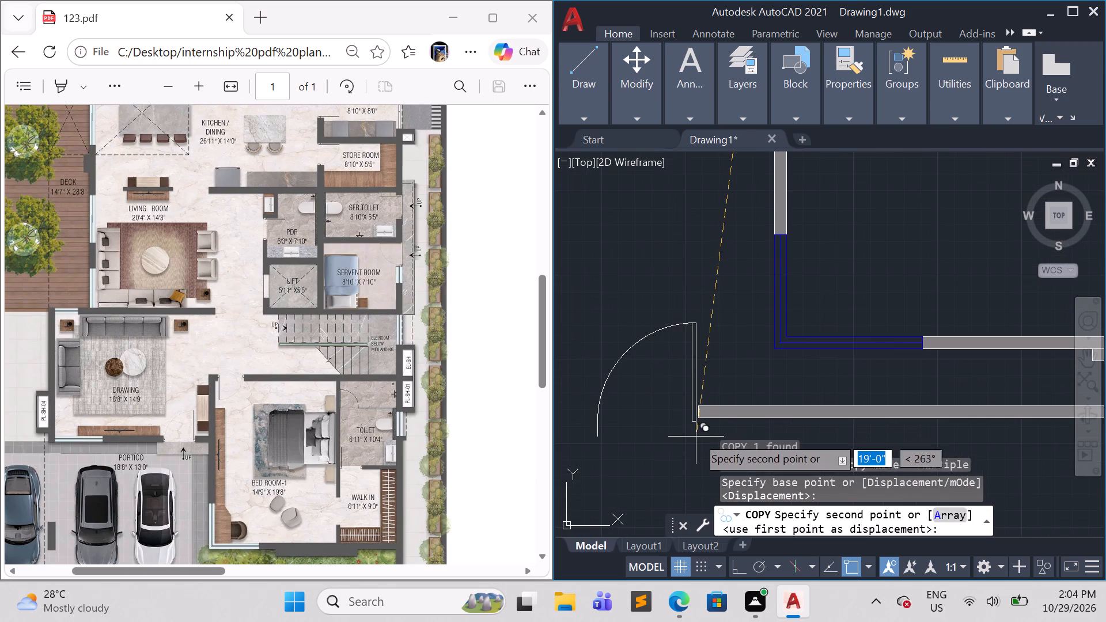
pyautogui.click(696, 419)
pyautogui.press('Escape')
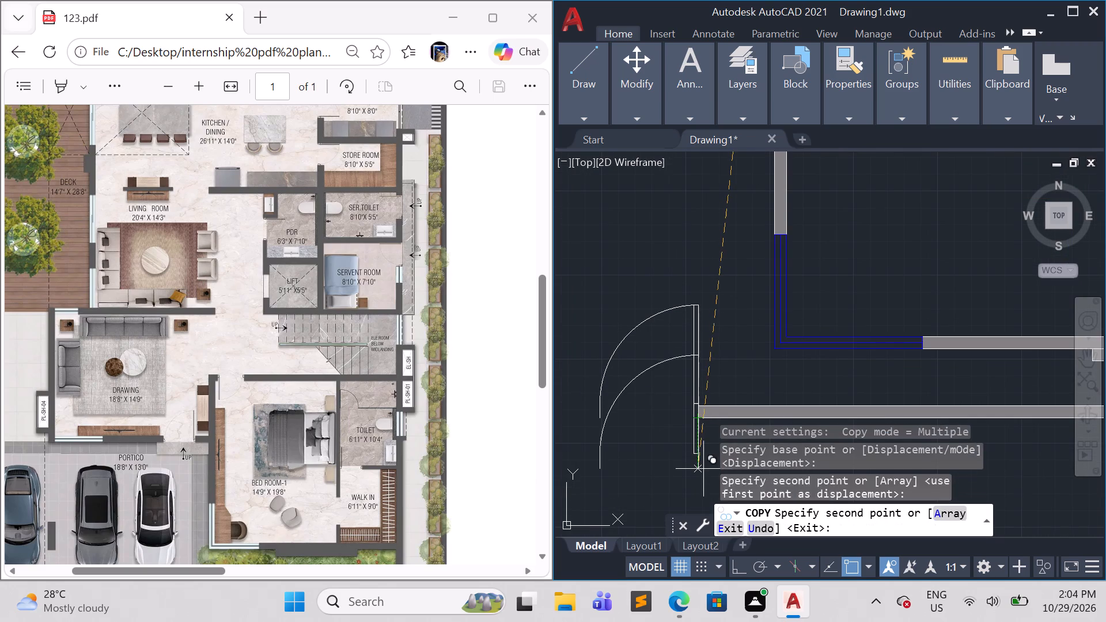
pyautogui.scroll(-2, 703, 473)
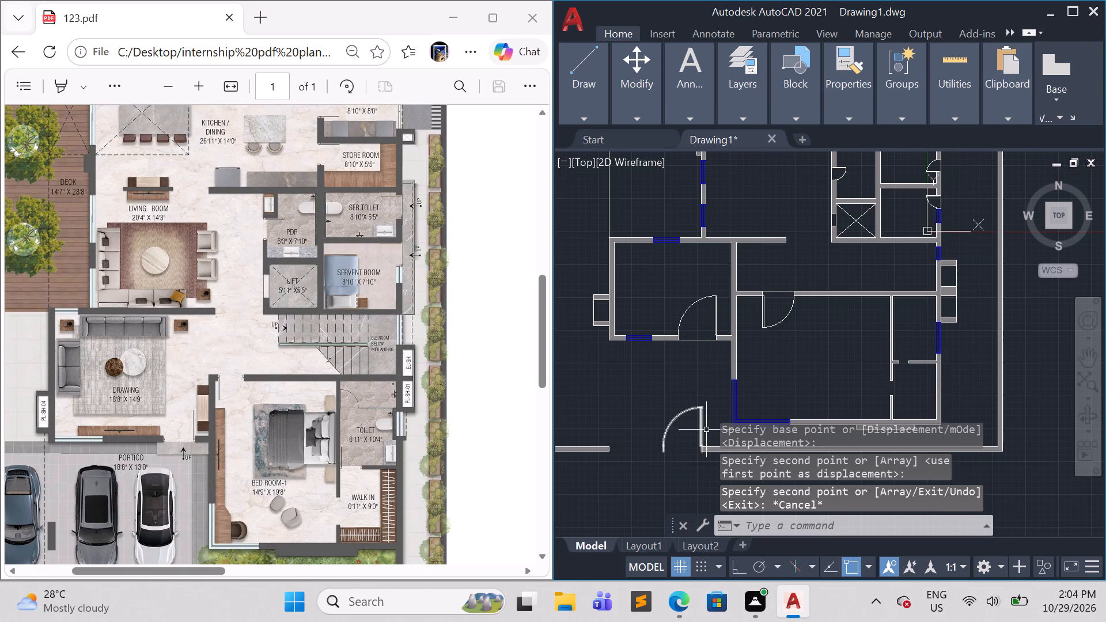
# Mirror the gate door about a vertical line through its arc's free end to form a double-leaf gate, keeping the original.
pyautogui.click(706, 427)
pyautogui.click(681, 411)
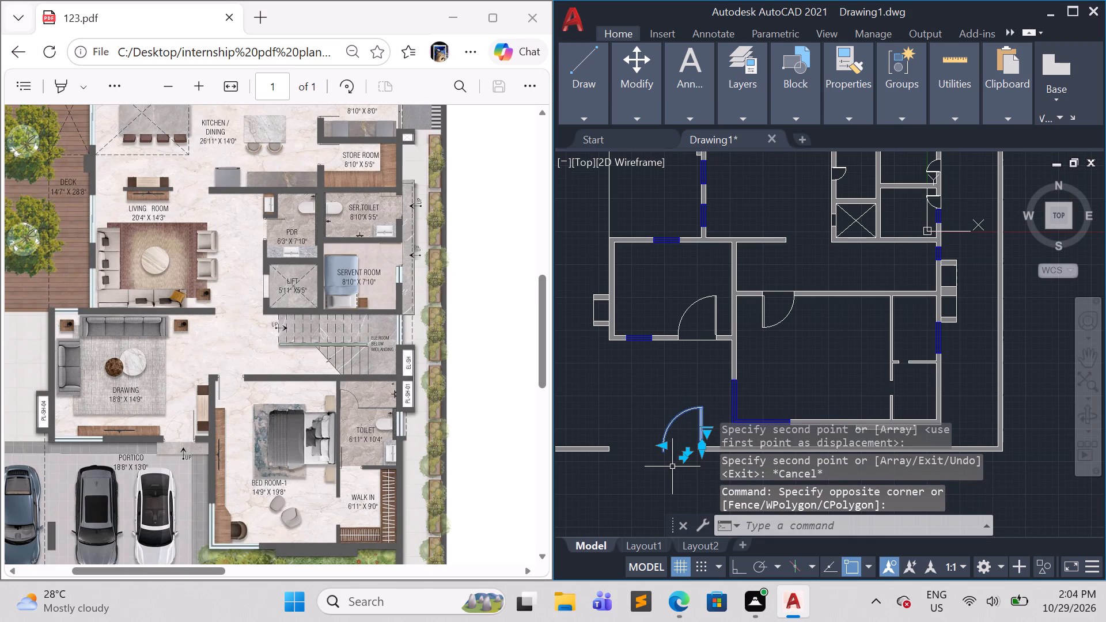
pyautogui.scroll(1, 671, 468)
pyautogui.write('mi')
pyautogui.press('Return')
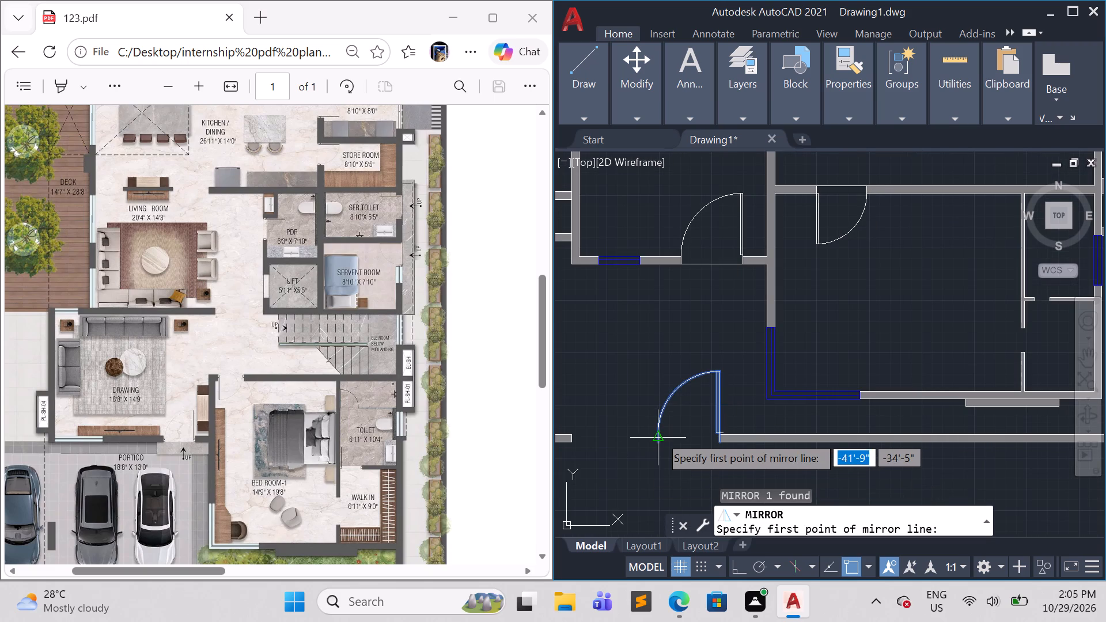
pyautogui.click(658, 443)
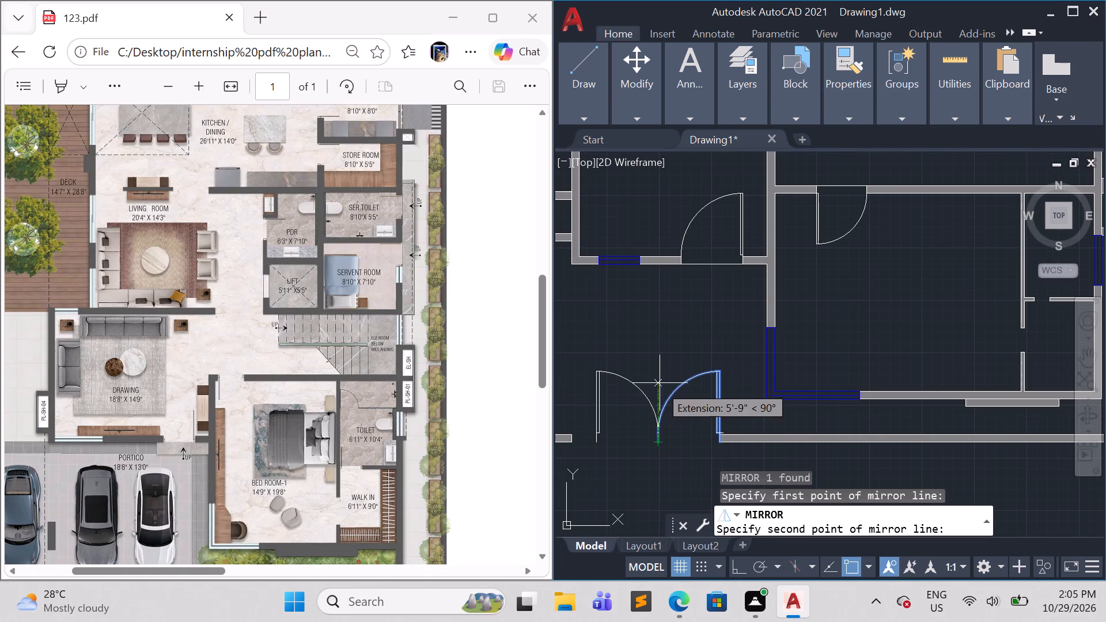
pyautogui.click(663, 348)
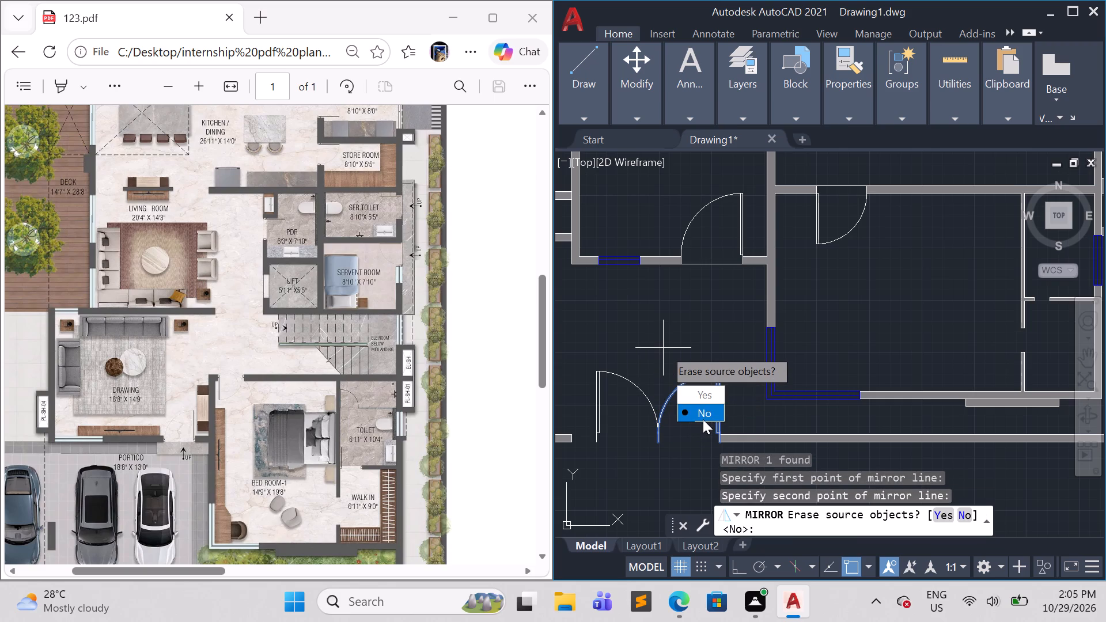
pyautogui.moveTo(707, 414); pyautogui.dragTo(663, 348)
# Extend both south boundary lines west of the gate opening eastward to the mirrored gate leaf.
pyautogui.scroll(1, 650, 441)
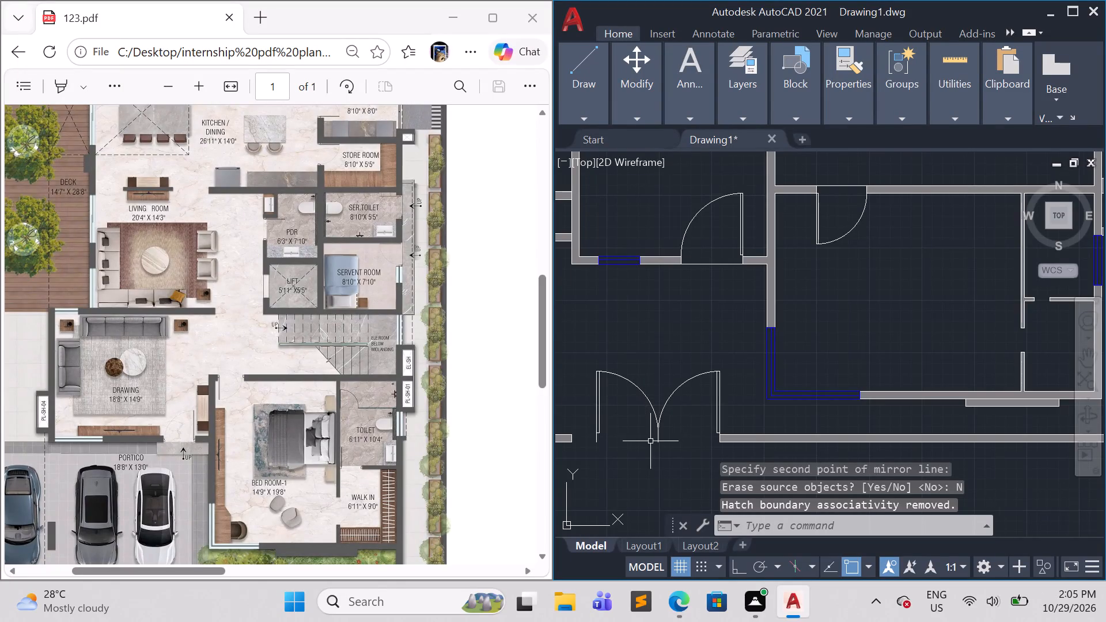
pyautogui.scroll(1, 650, 441)
pyautogui.moveTo(721, 418); pyautogui.dragTo(840, 392, button='middle')
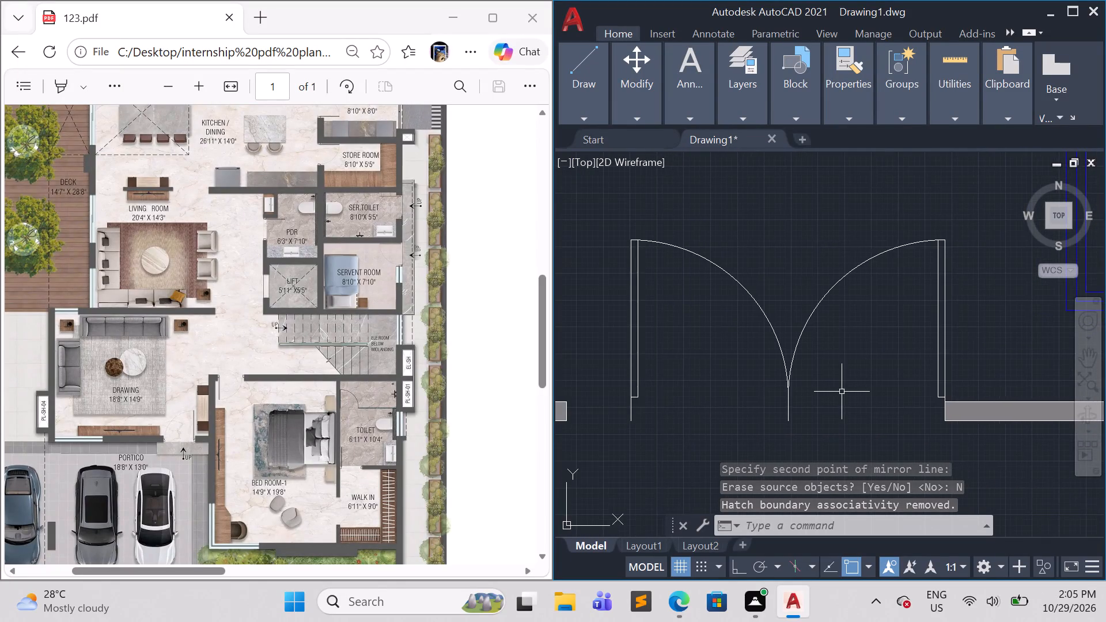
pyautogui.scroll(-1, 842, 392)
pyautogui.scroll(1, 649, 414)
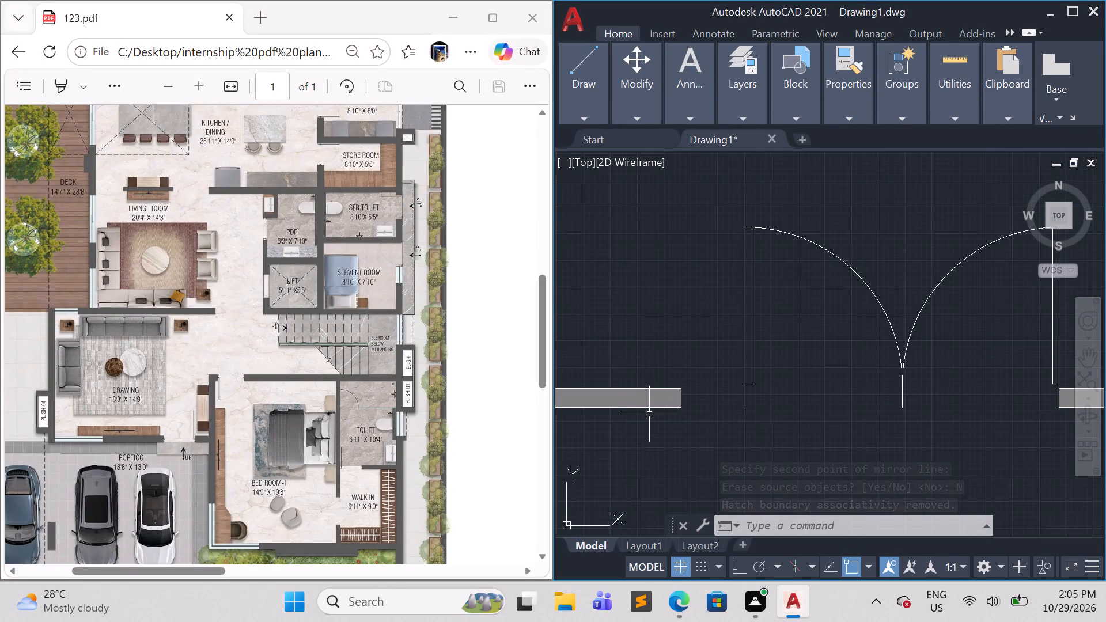
pyautogui.press('e')
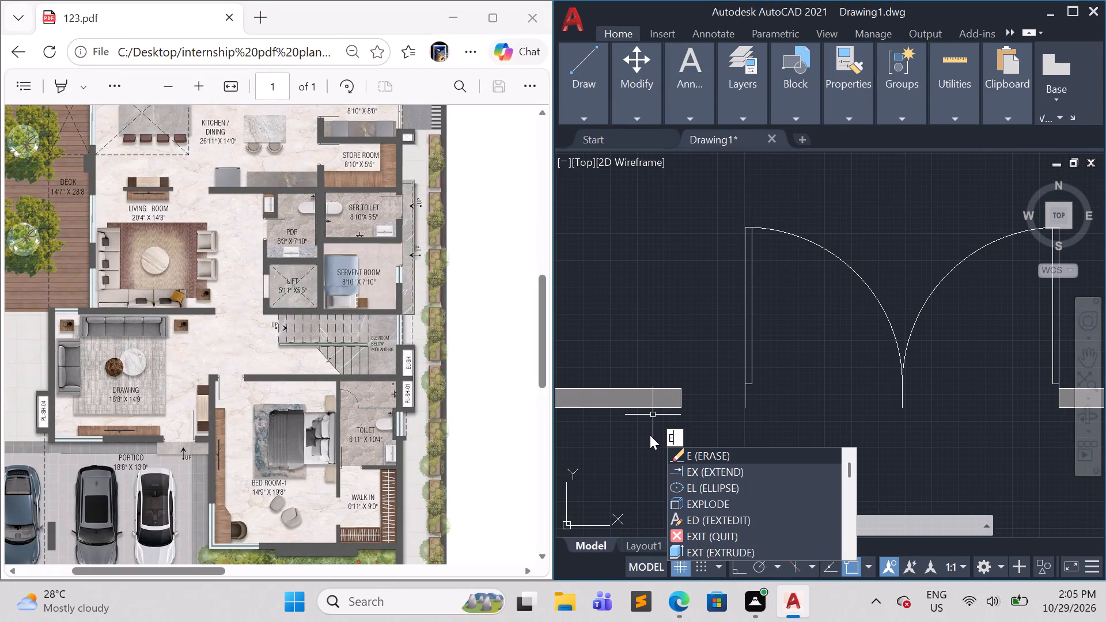
pyautogui.press('x')
pyautogui.press('Return')
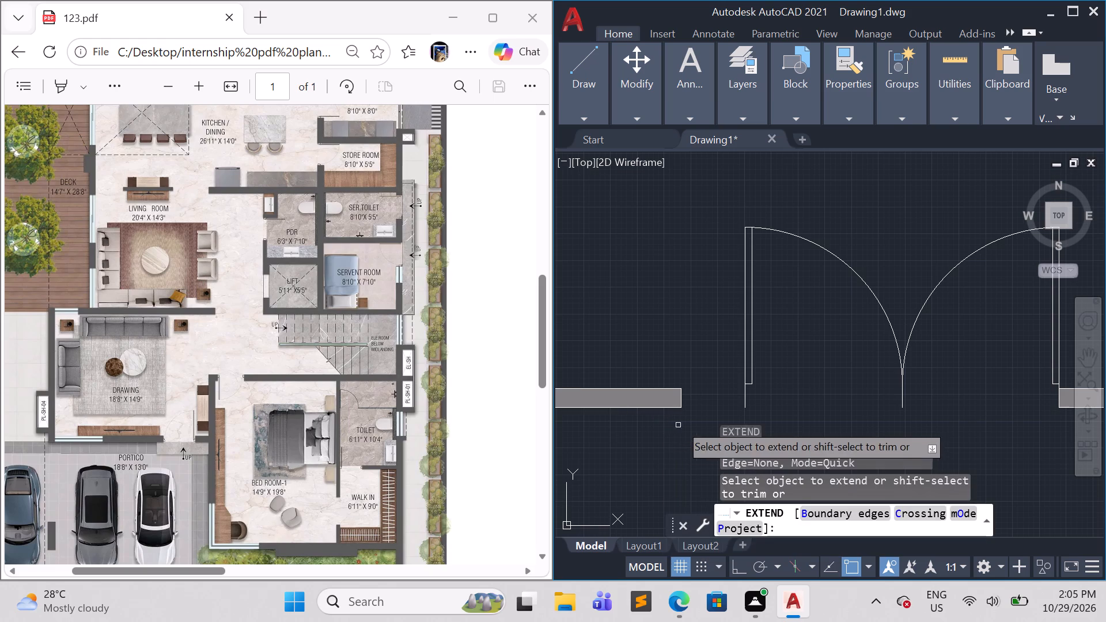
pyautogui.click(661, 388)
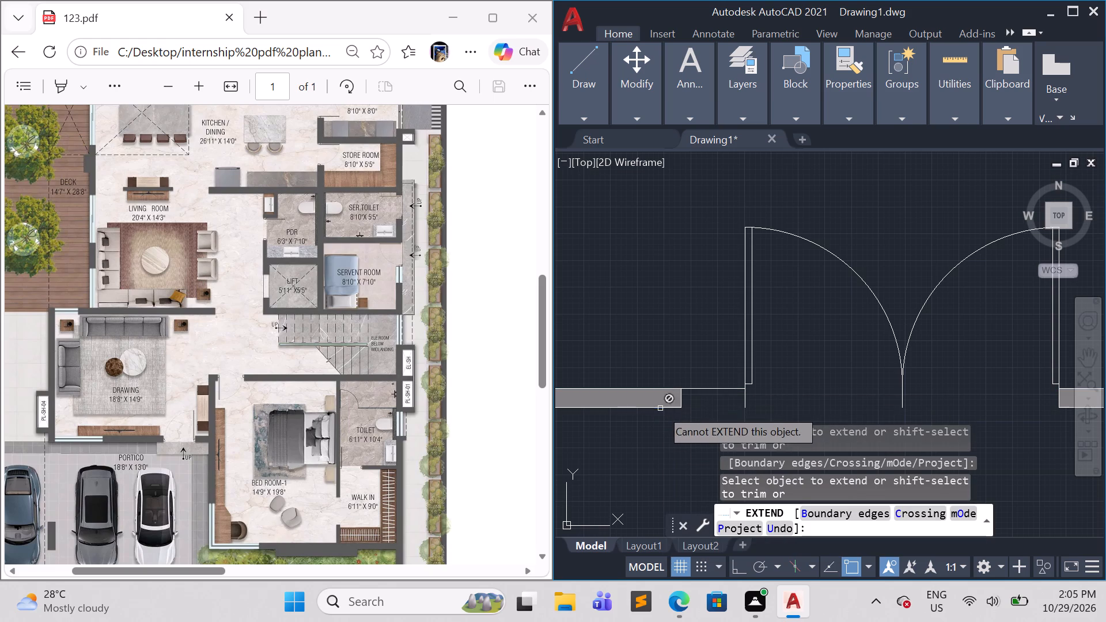
pyautogui.click(660, 409)
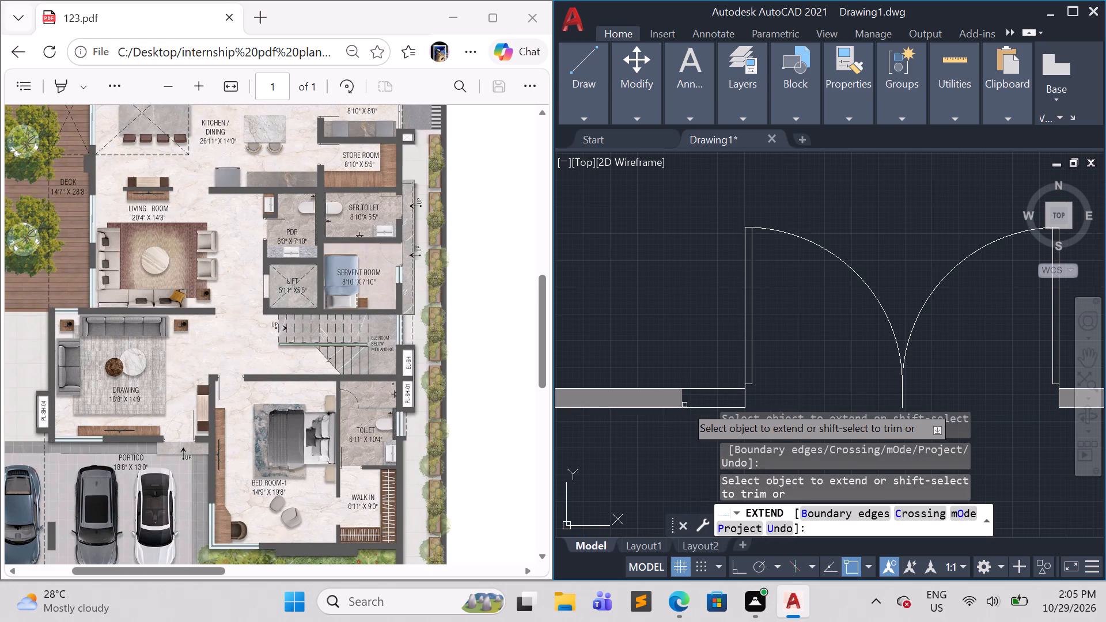
pyautogui.press('Escape')
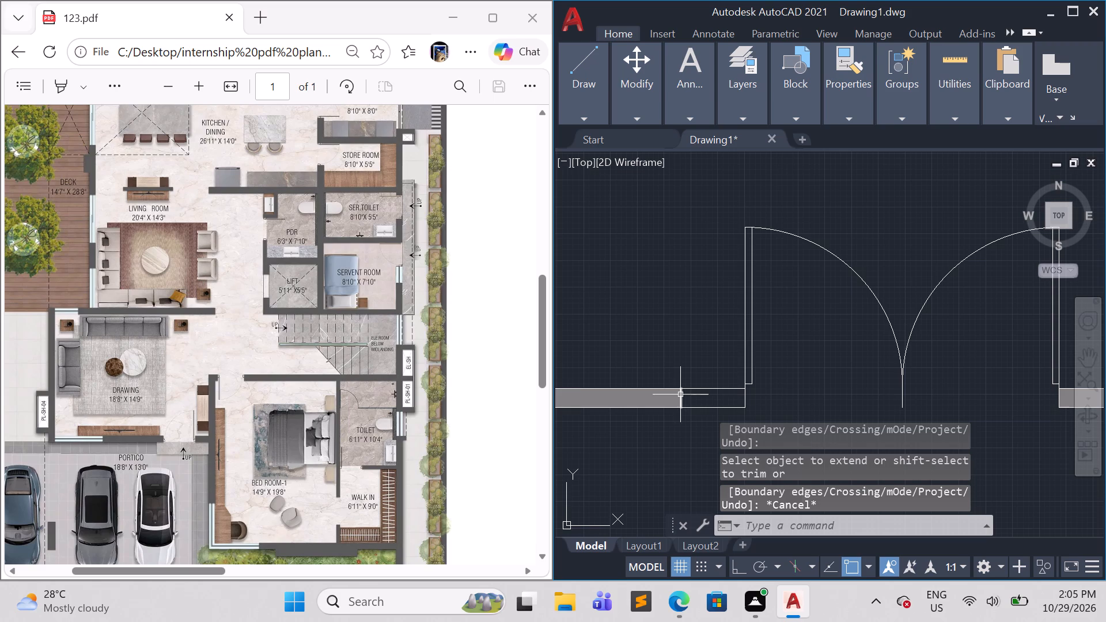
# Erase the old cross line closing the south boundary strip short of the west gate leaf.
pyautogui.click(679, 395)
pyautogui.press('e')
pyautogui.press('Return')
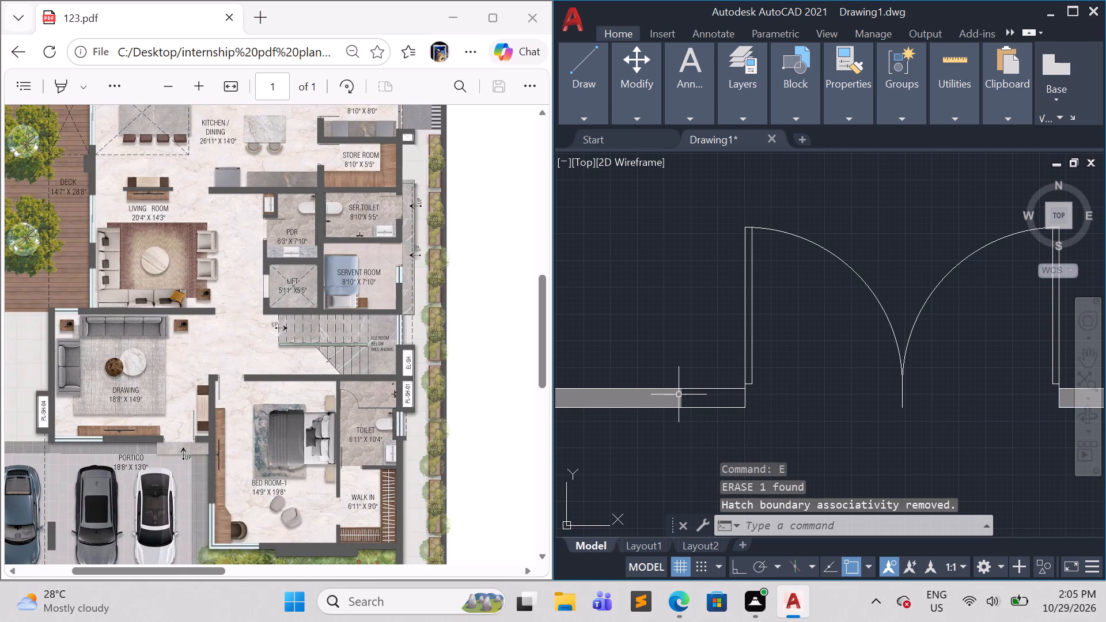
pyautogui.press('Escape')
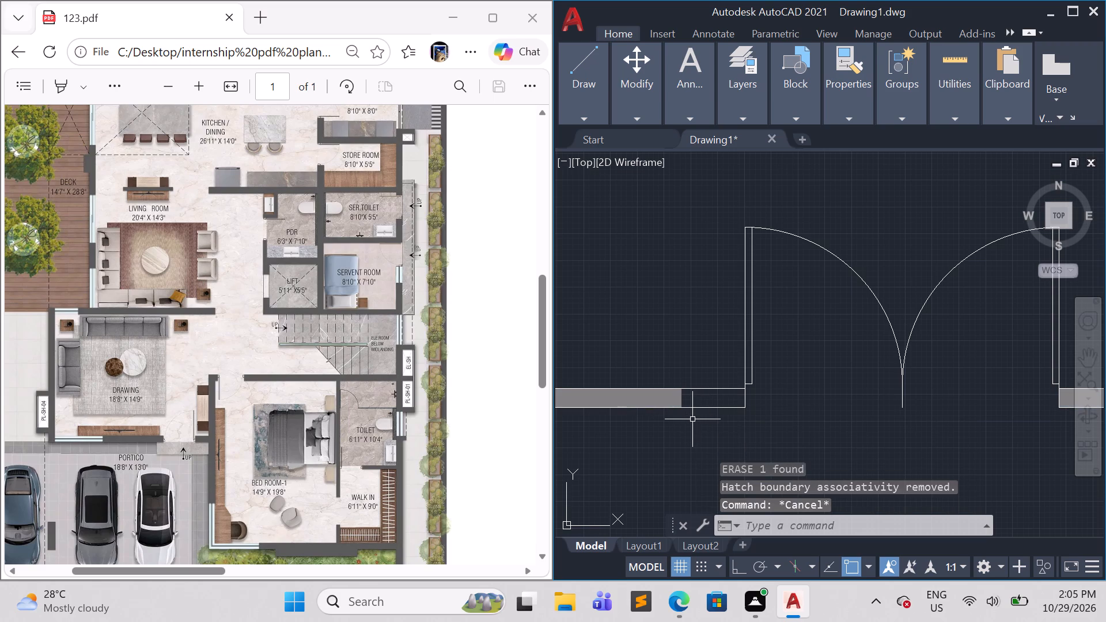
# Hatch the newly extended piece of the south boundary strip beside the west gate leaf.
pyautogui.press('h')
pyautogui.press('Return')
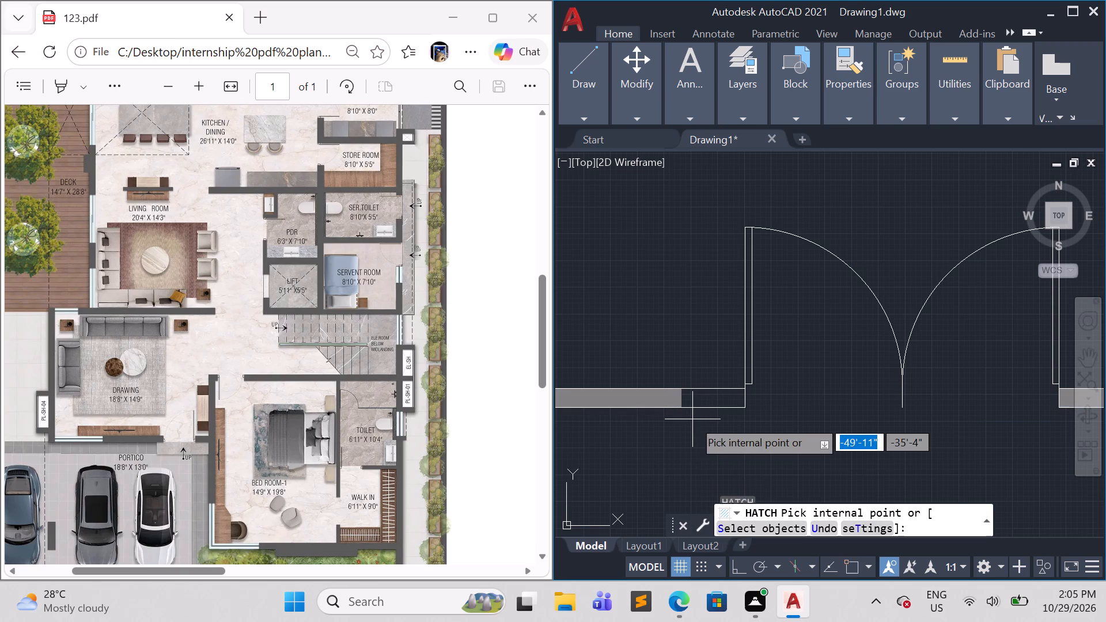
pyautogui.click(711, 400)
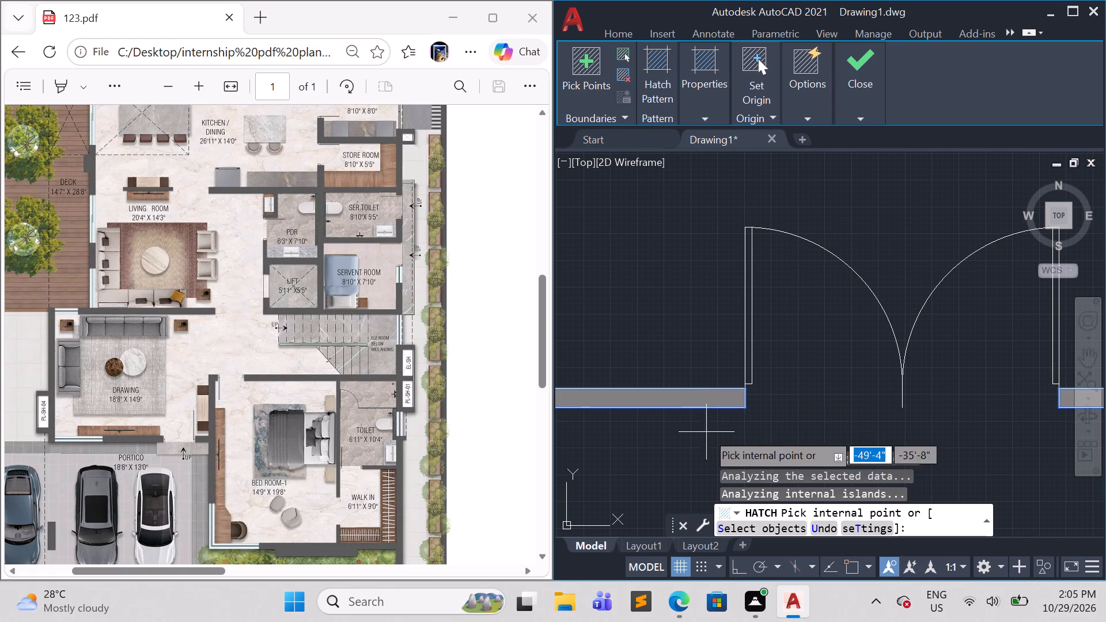
pyautogui.press('Escape')
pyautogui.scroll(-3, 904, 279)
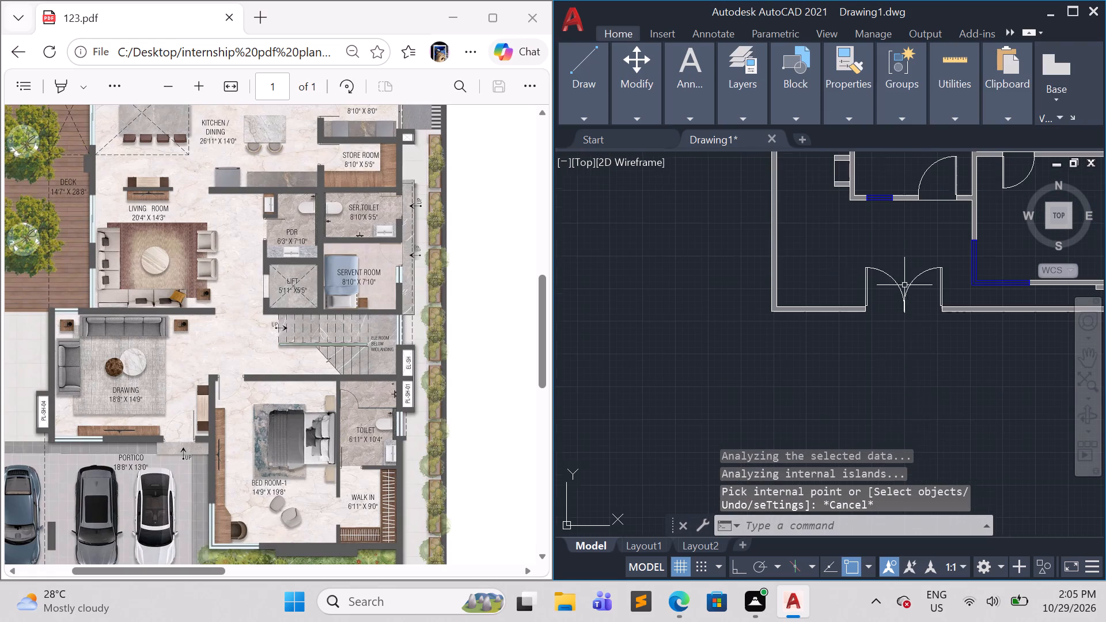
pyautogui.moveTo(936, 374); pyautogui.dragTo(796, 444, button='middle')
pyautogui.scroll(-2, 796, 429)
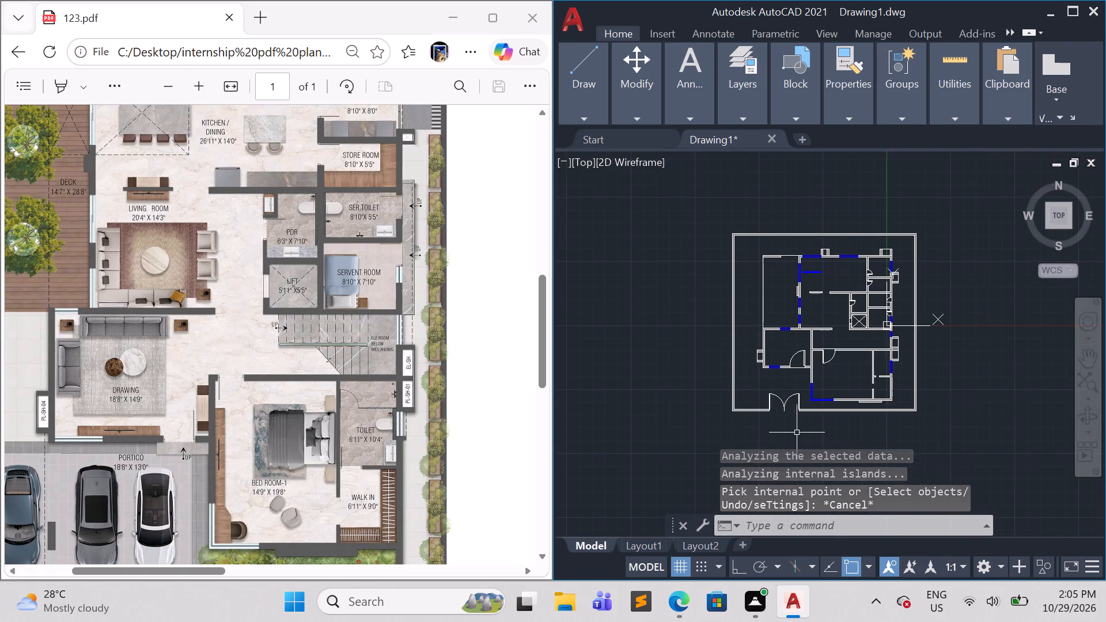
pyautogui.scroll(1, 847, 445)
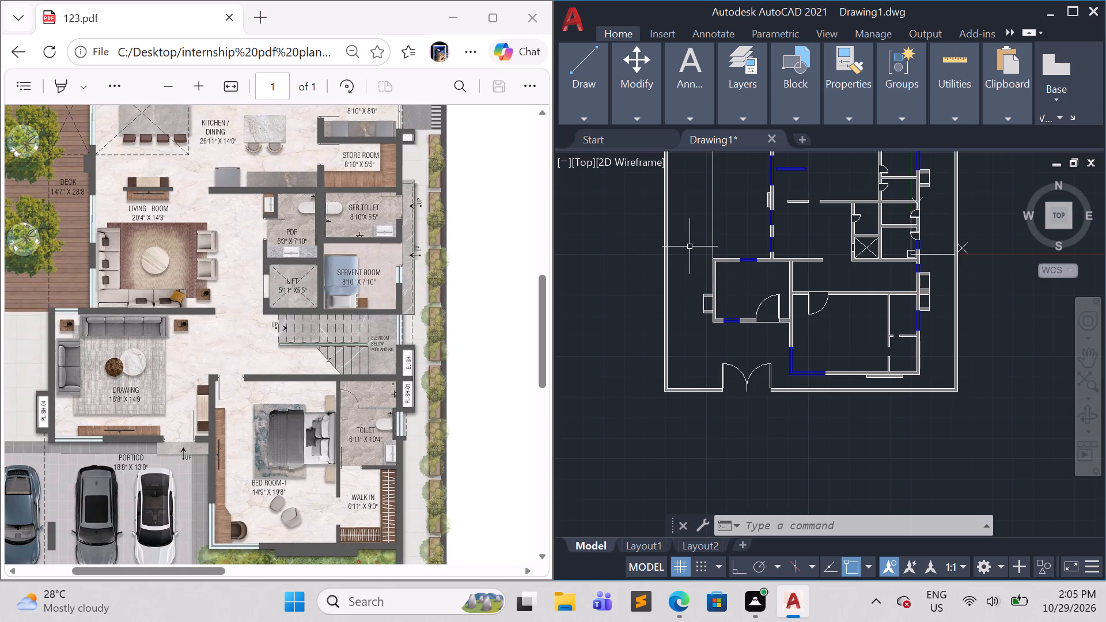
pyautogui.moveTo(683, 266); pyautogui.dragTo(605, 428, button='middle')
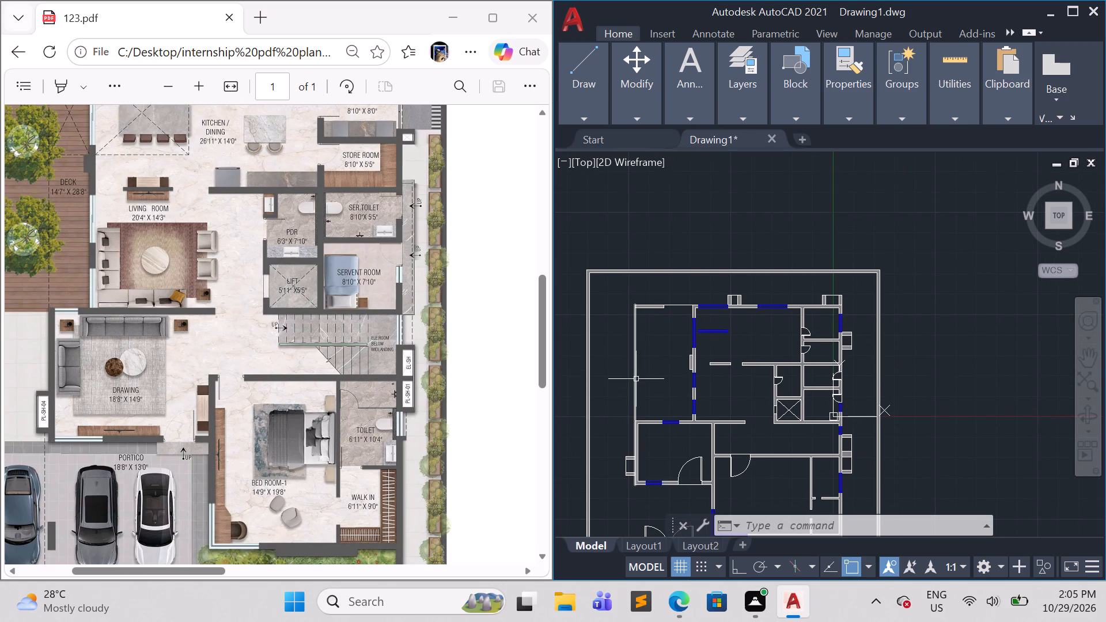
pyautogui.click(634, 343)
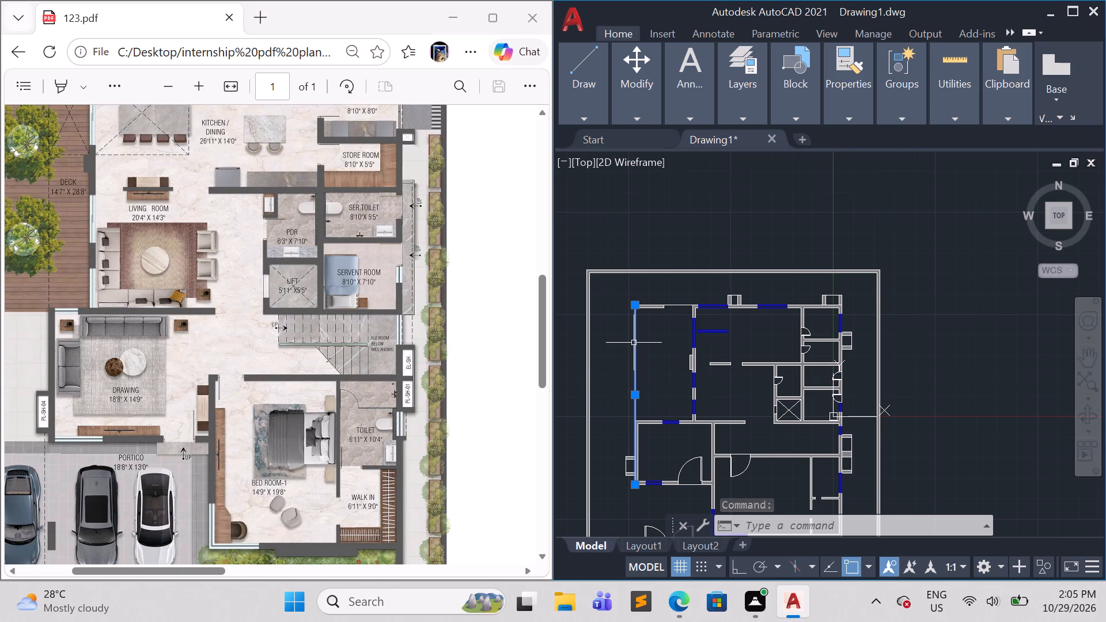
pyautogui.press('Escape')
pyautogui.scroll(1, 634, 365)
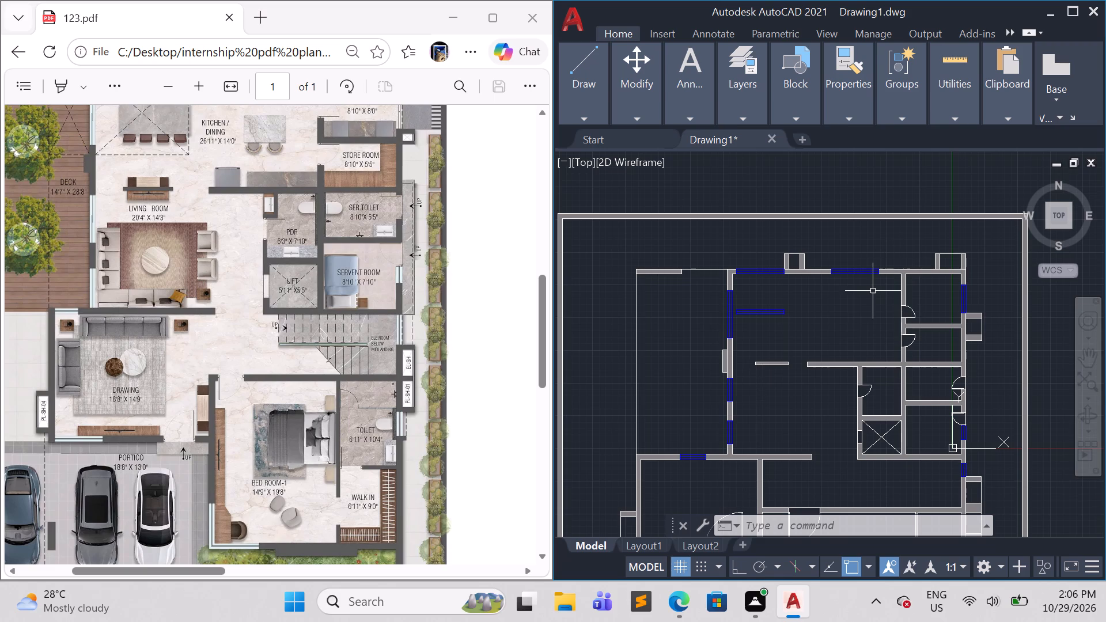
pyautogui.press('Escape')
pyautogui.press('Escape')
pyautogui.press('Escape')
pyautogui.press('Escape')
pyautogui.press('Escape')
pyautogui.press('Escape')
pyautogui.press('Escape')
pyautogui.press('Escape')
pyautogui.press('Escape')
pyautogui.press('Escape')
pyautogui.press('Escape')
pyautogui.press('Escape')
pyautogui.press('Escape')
# Maximize the AutoCAD window to work on the whole floor plan.
pyautogui.click(1068, 17)
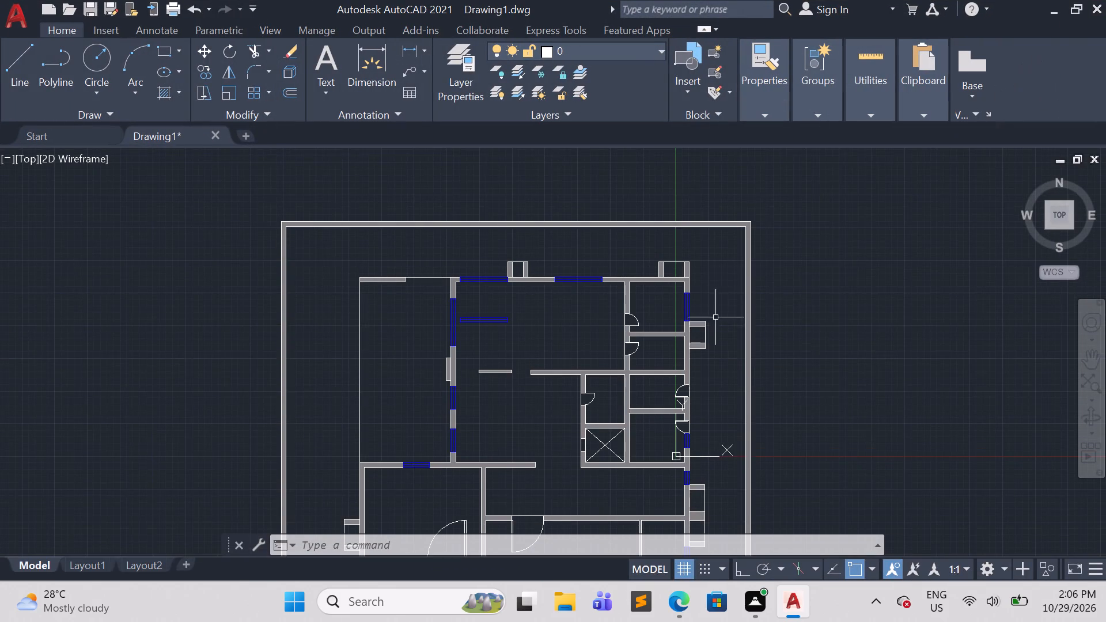
pyautogui.scroll(-1, 814, 344)
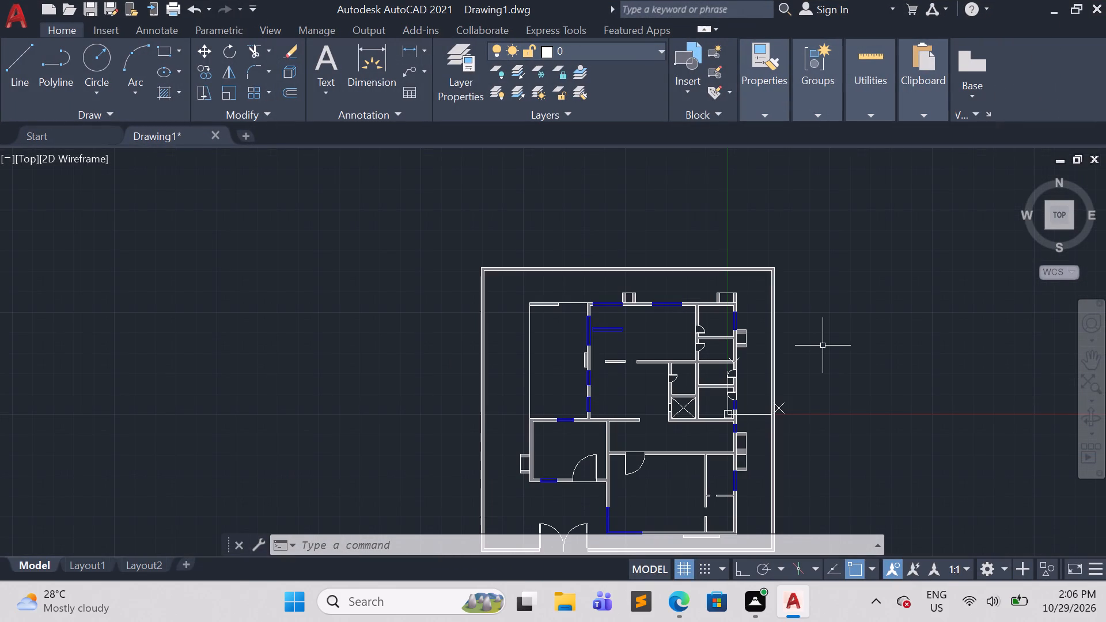
# Set the current object colour to dark green 19,103,52 for new lines.
pyautogui.press('l')
pyautogui.press('Return')
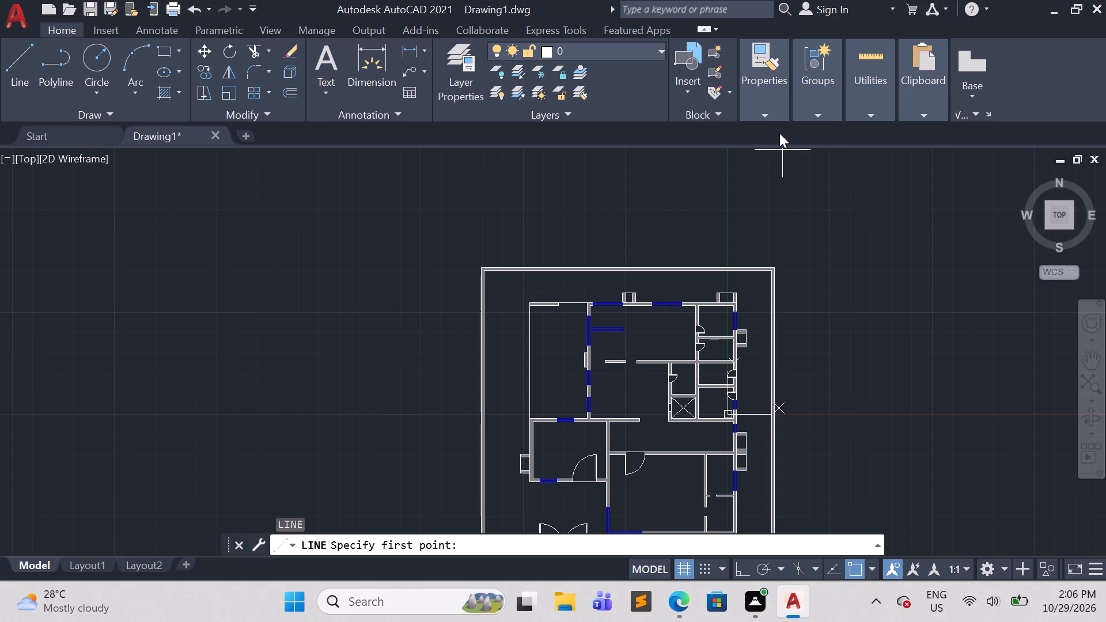
pyautogui.click(763, 116)
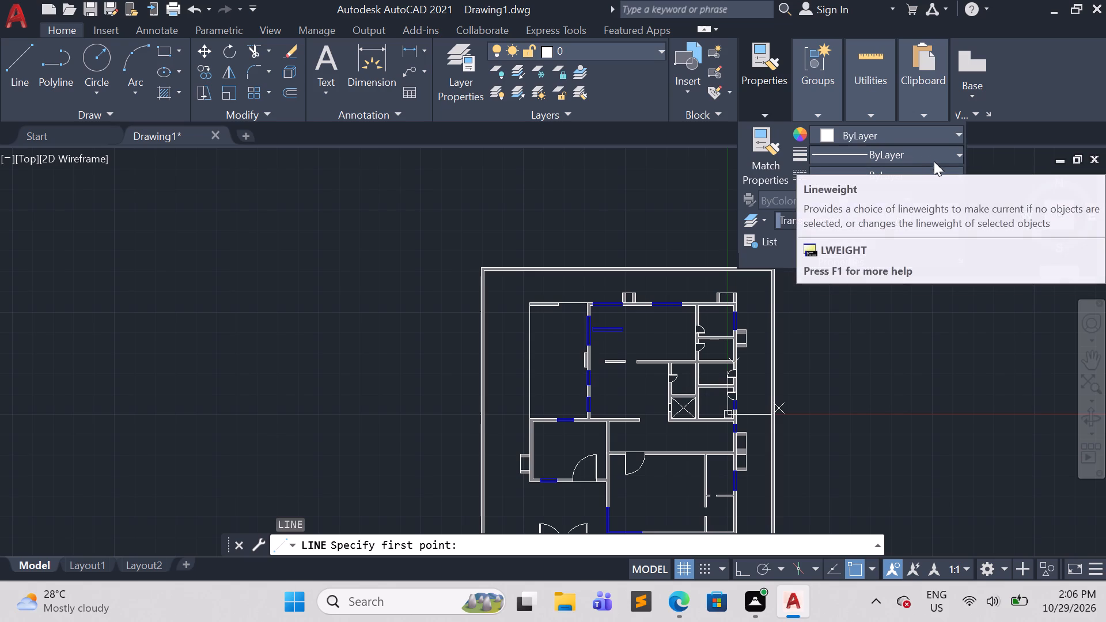
pyautogui.click(935, 131)
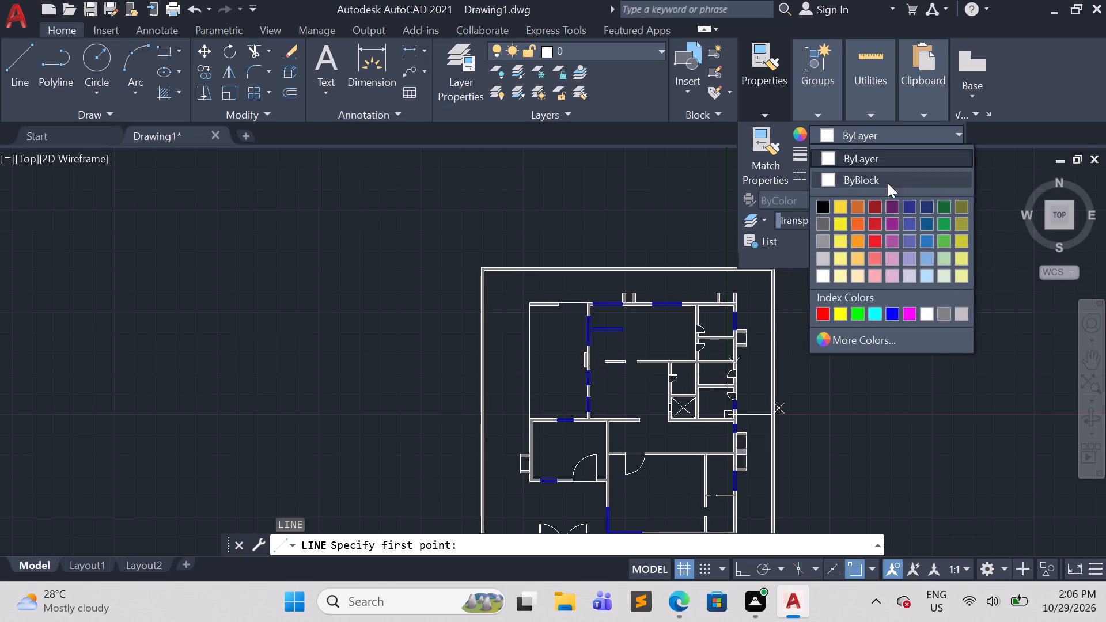
pyautogui.click(946, 207)
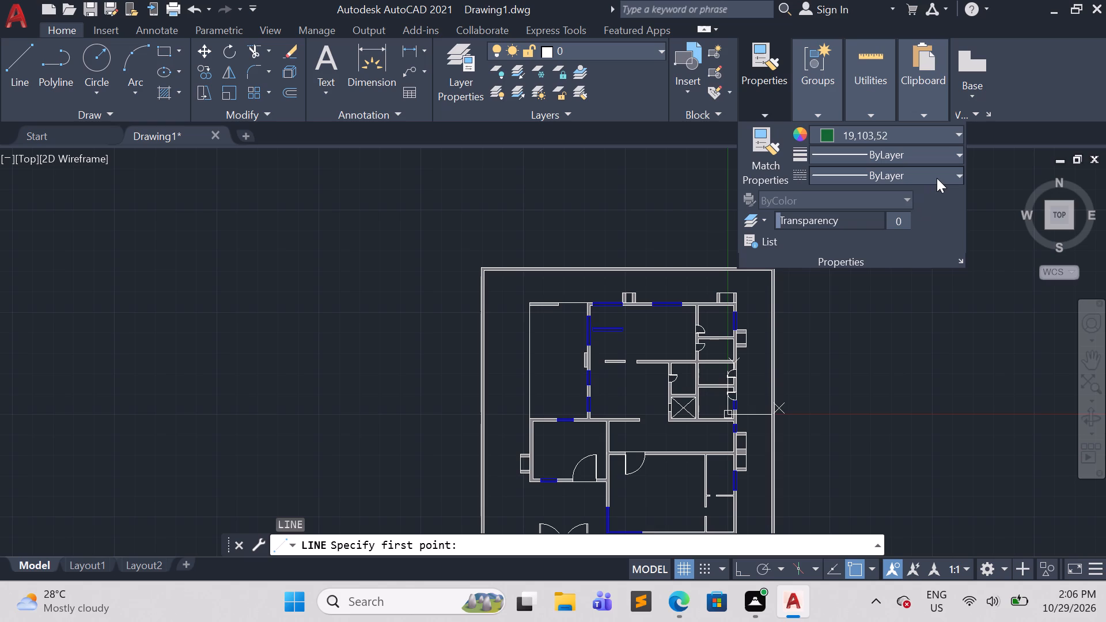
# Load the ACAD_ISO02W100 ISO dash linetype from acad.lin through the Linetype Manager.
pyautogui.click(937, 177)
pyautogui.click(845, 261)
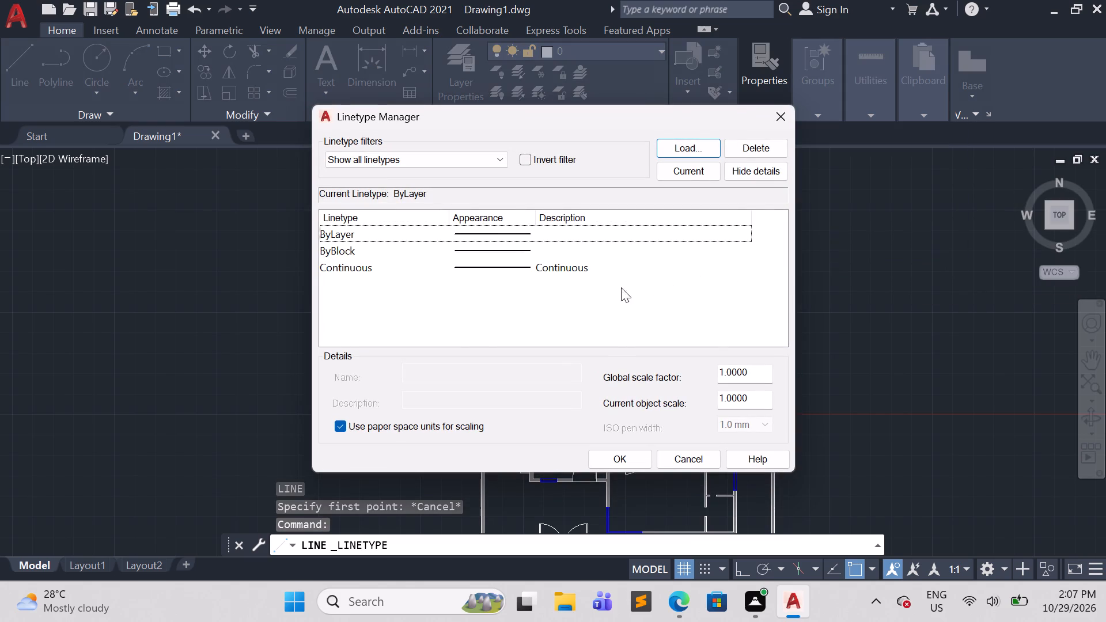
pyautogui.click(700, 144)
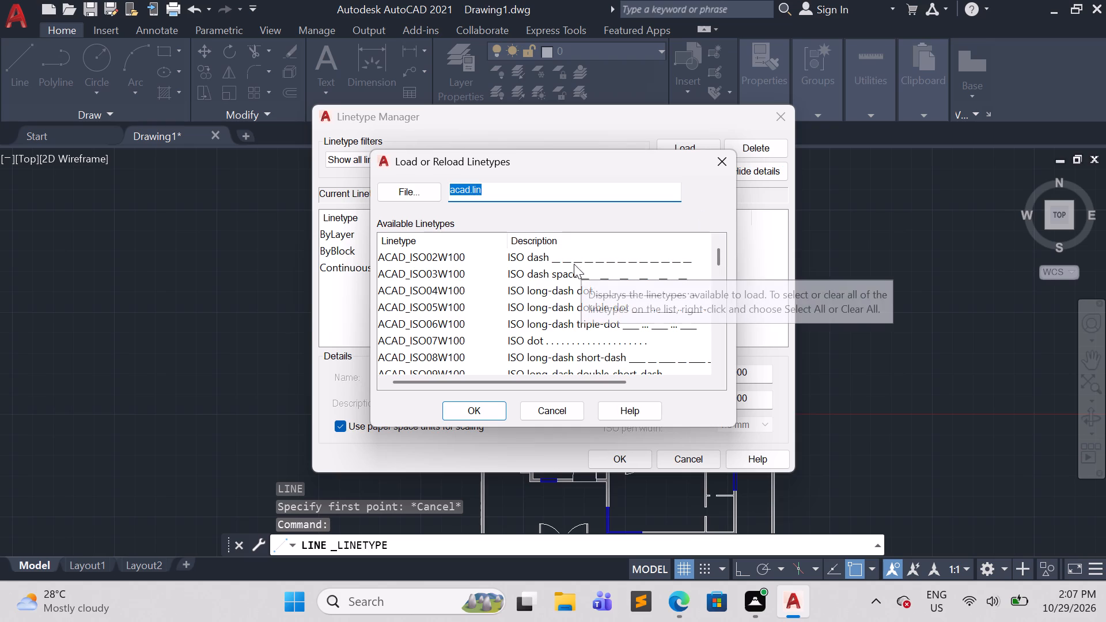
pyautogui.click(613, 339)
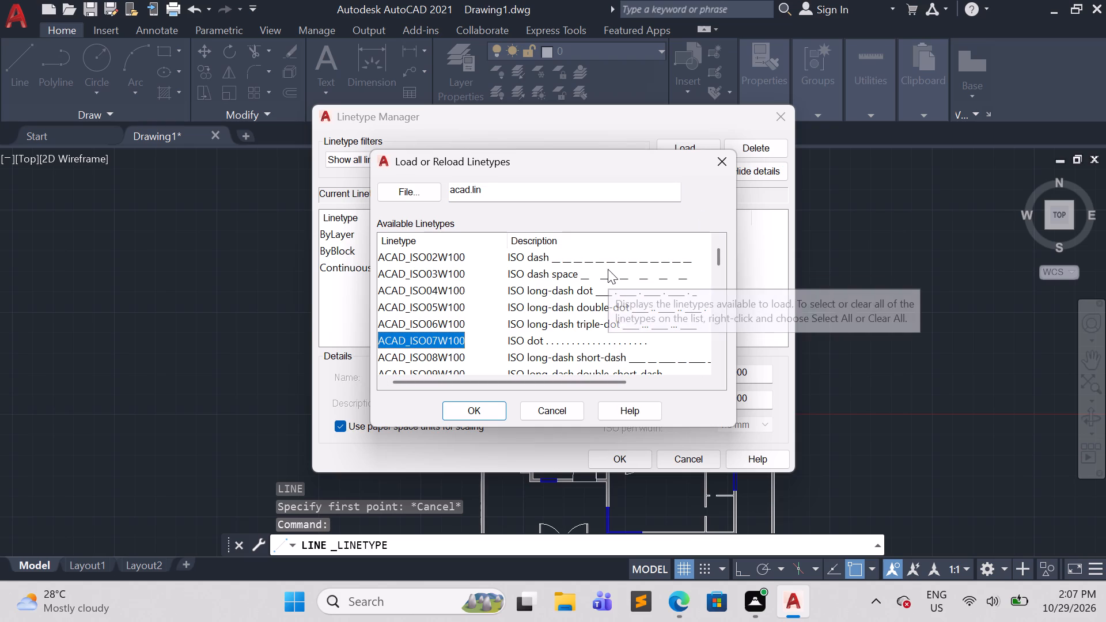
pyautogui.click(608, 275)
pyautogui.click(605, 266)
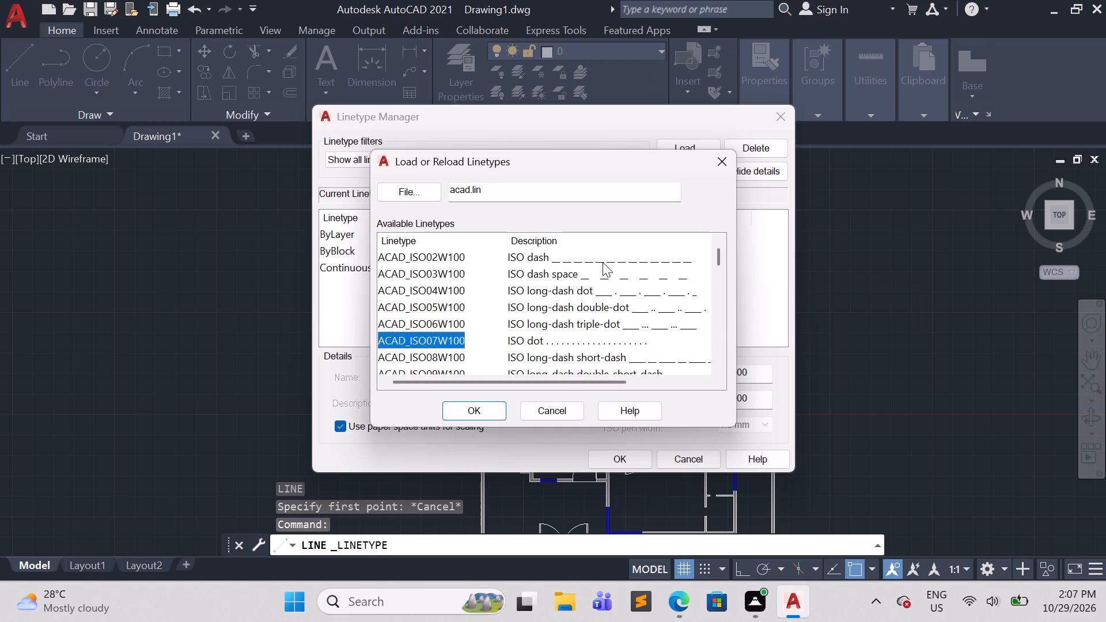
pyautogui.click(587, 252)
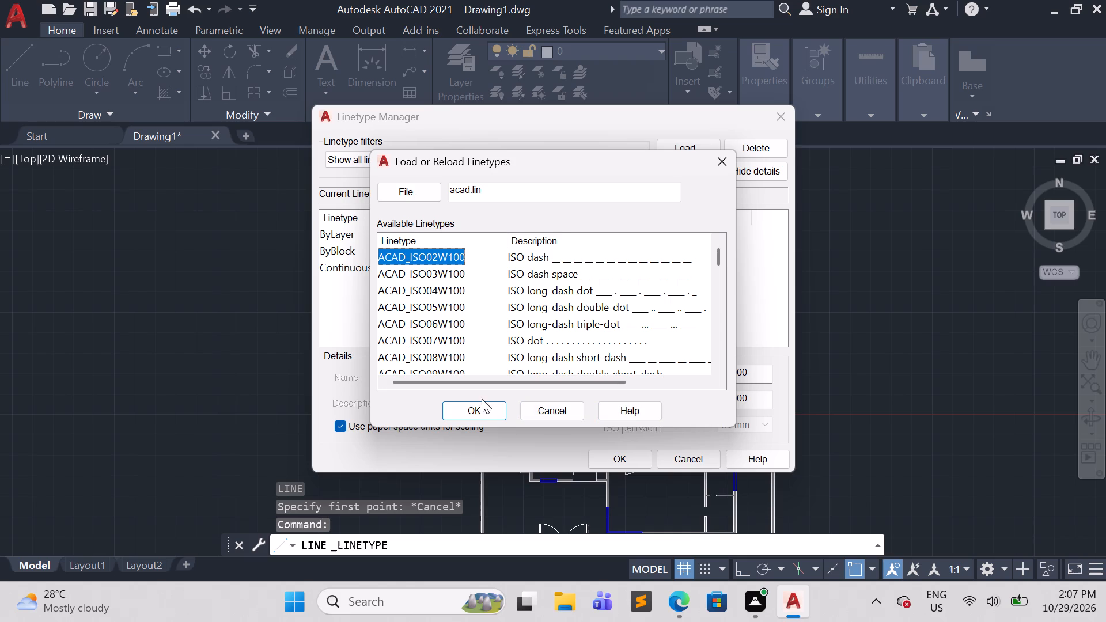
pyautogui.click(480, 406)
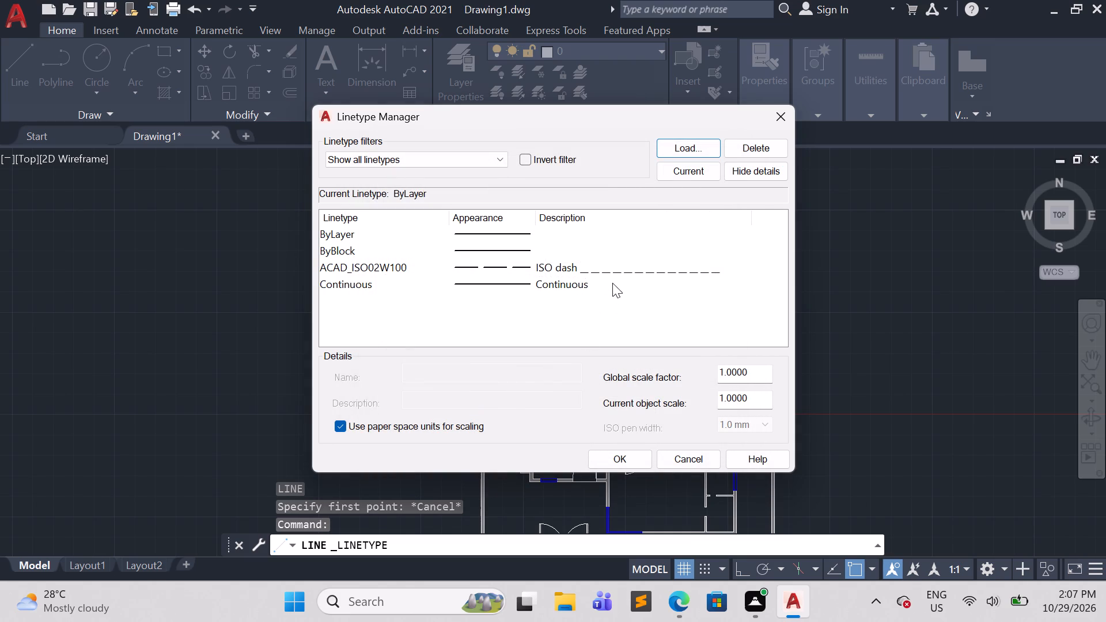
# Make the ACAD_ISO02W100 dash linetype current for new objects.
pyautogui.click(623, 265)
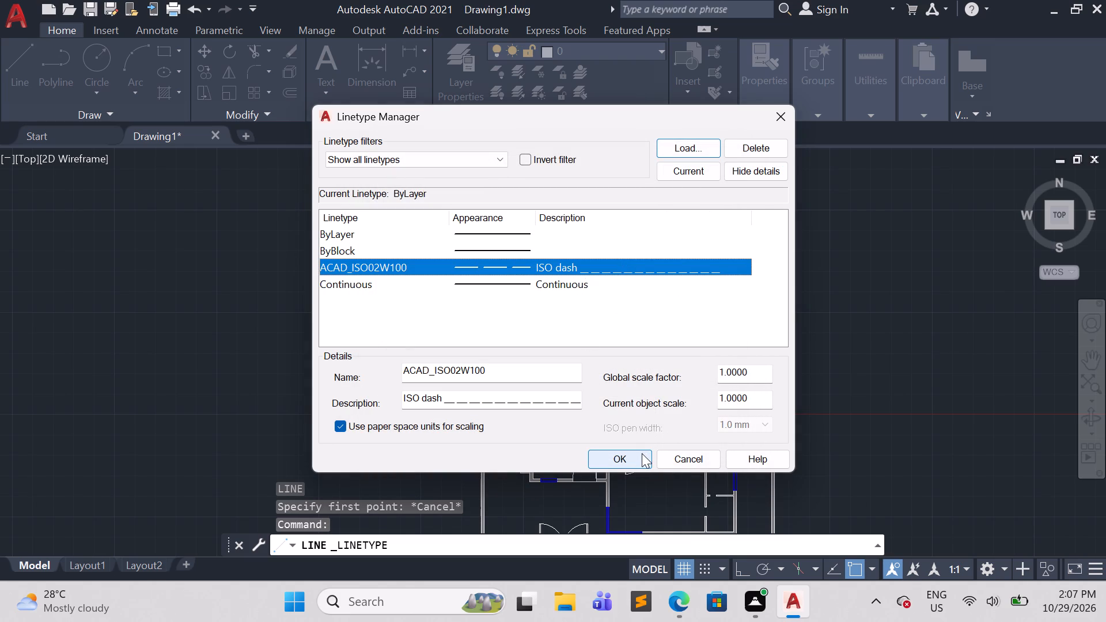
pyautogui.click(702, 173)
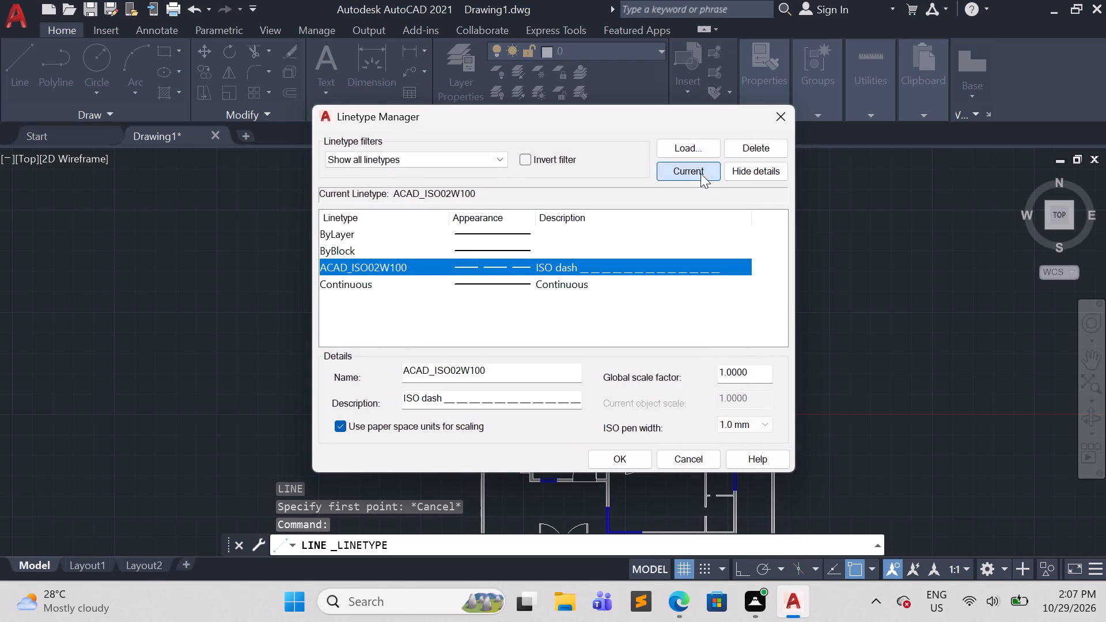
pyautogui.click(632, 451)
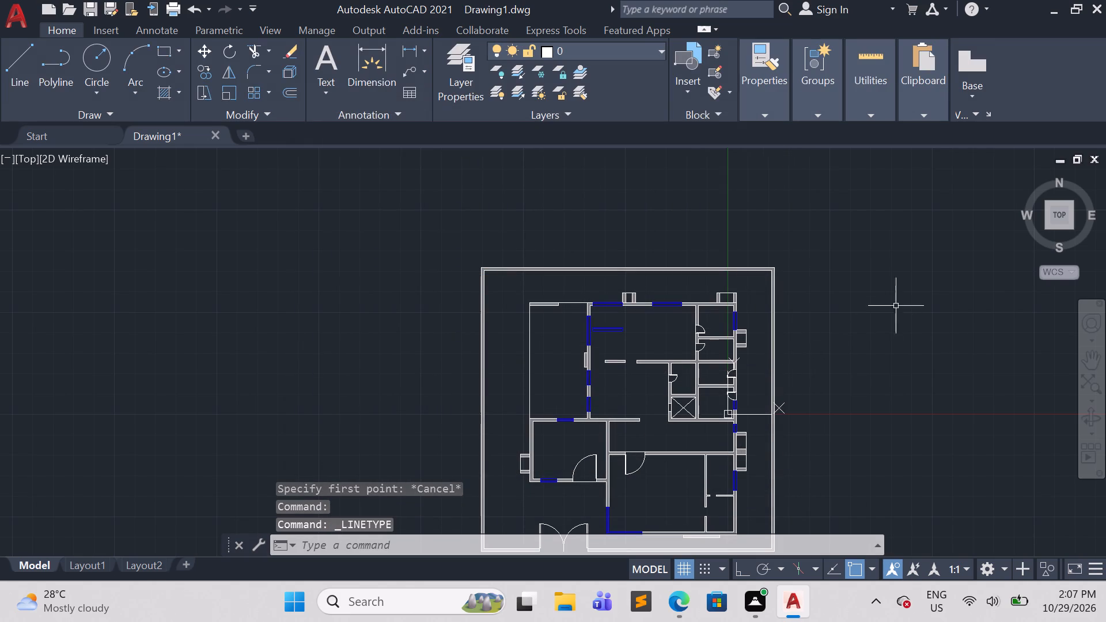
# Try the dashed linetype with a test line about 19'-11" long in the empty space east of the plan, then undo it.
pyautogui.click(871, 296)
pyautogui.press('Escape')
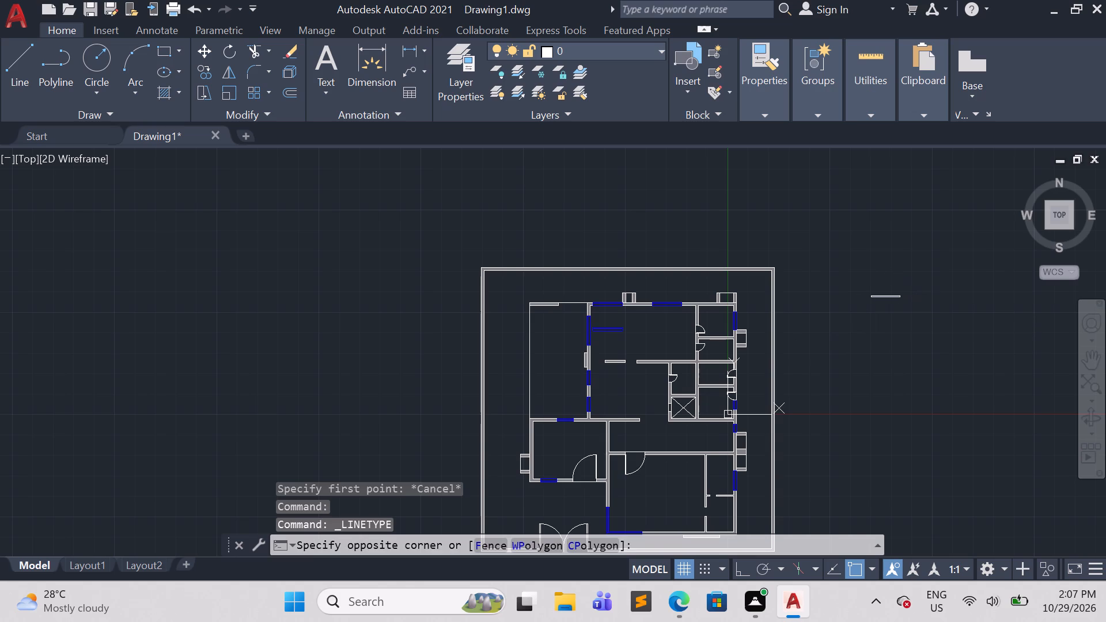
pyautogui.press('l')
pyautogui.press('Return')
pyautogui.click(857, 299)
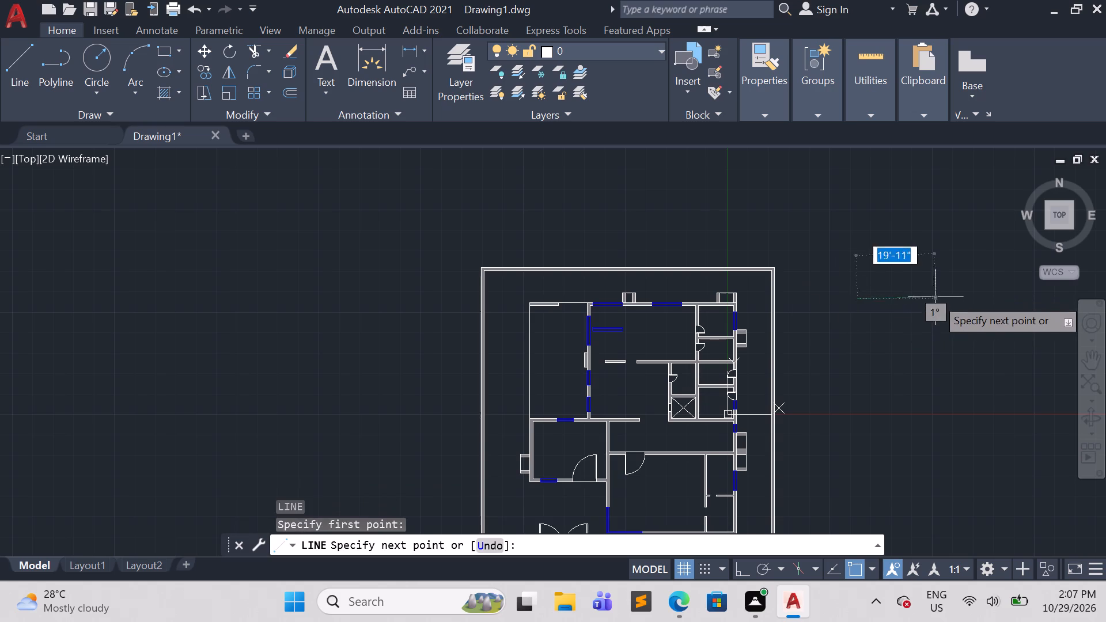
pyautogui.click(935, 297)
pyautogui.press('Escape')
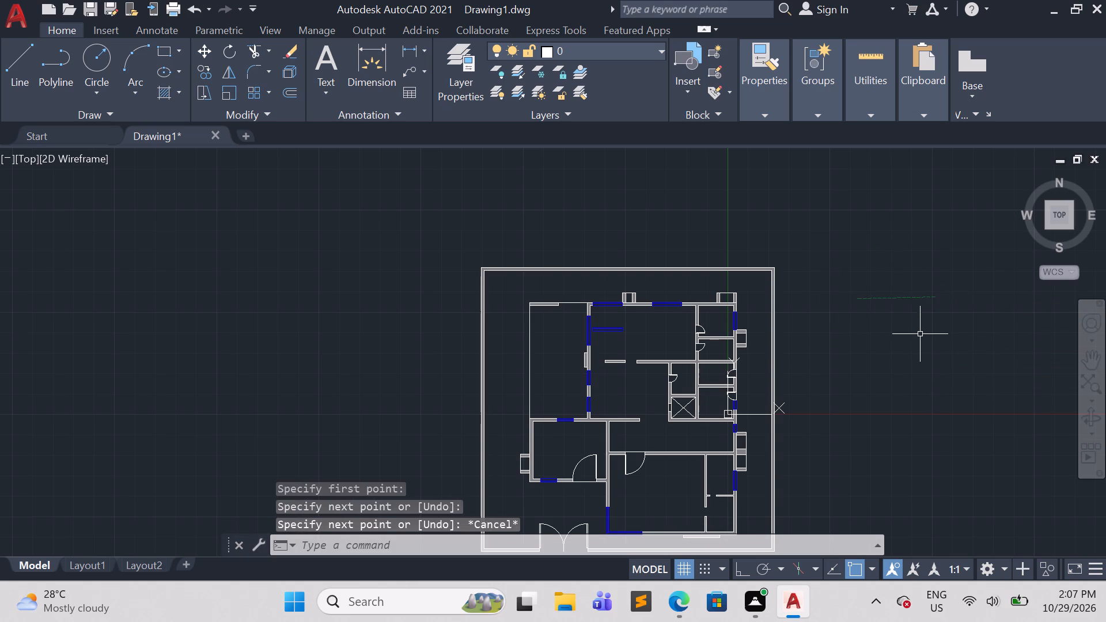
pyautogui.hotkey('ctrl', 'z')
# Arrange the reference plan 123.pdf in Edge side by side with the AutoCAD drawing.
pyautogui.scroll(-1, 895, 348)
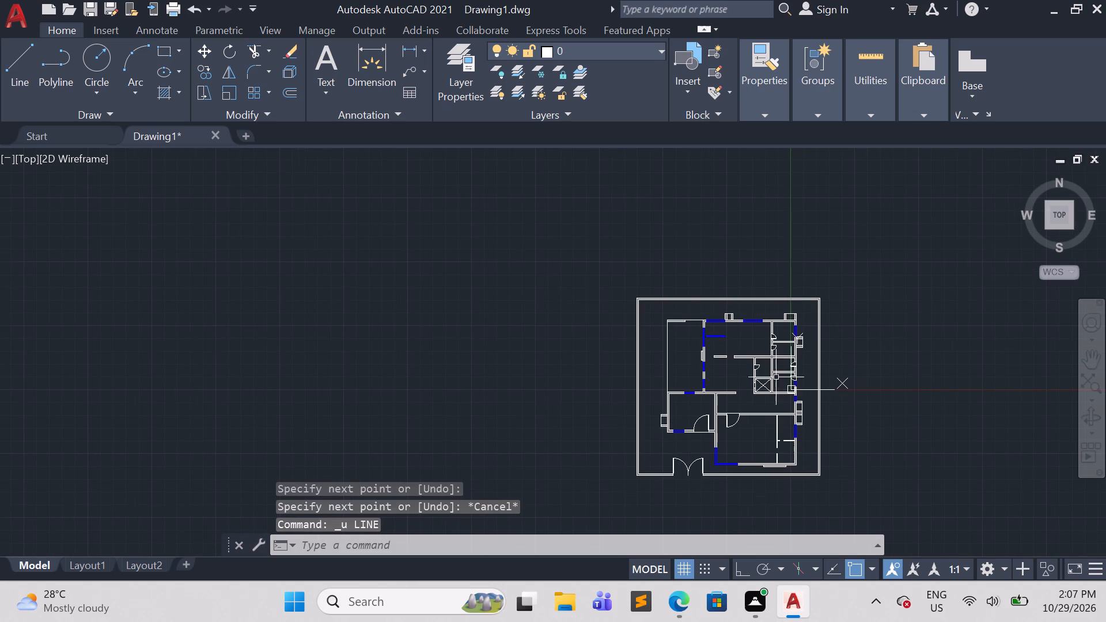
pyautogui.click(1055, 12)
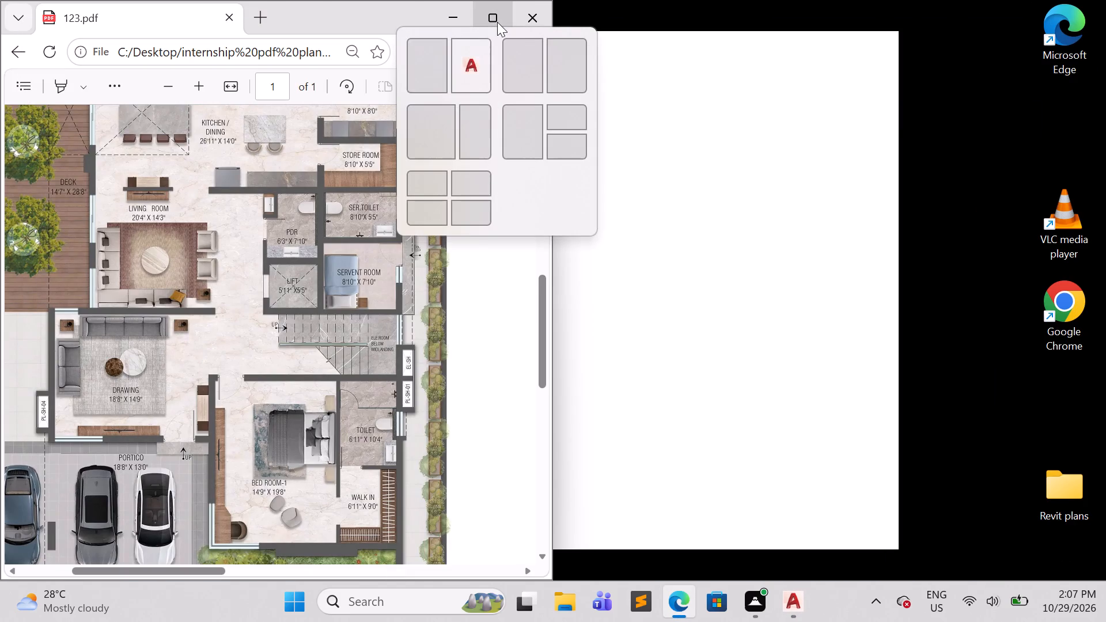
pyautogui.click(416, 67)
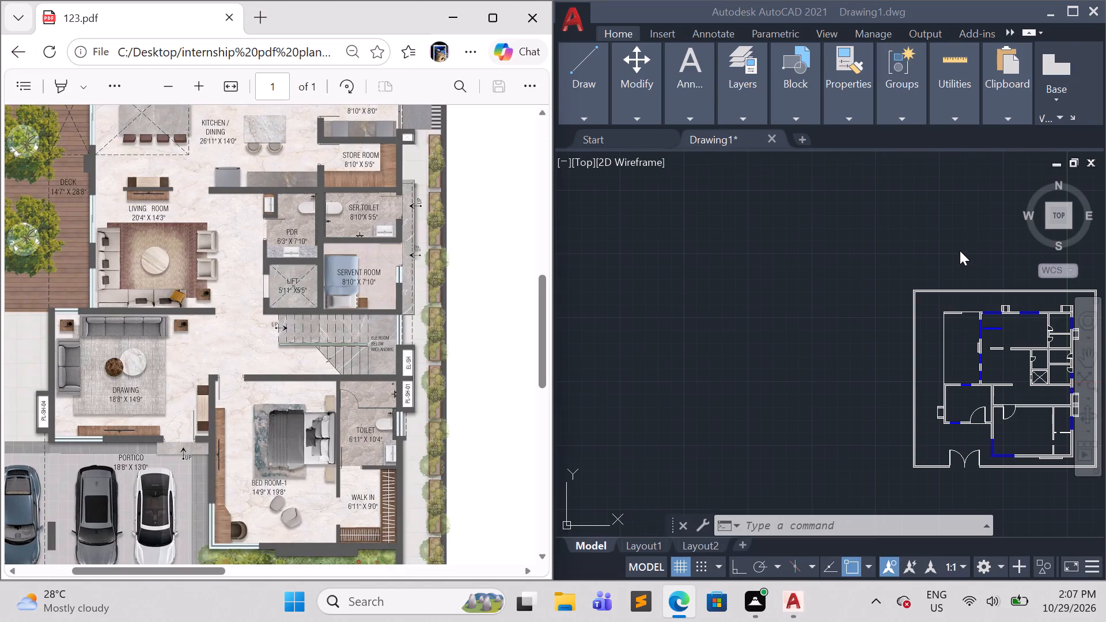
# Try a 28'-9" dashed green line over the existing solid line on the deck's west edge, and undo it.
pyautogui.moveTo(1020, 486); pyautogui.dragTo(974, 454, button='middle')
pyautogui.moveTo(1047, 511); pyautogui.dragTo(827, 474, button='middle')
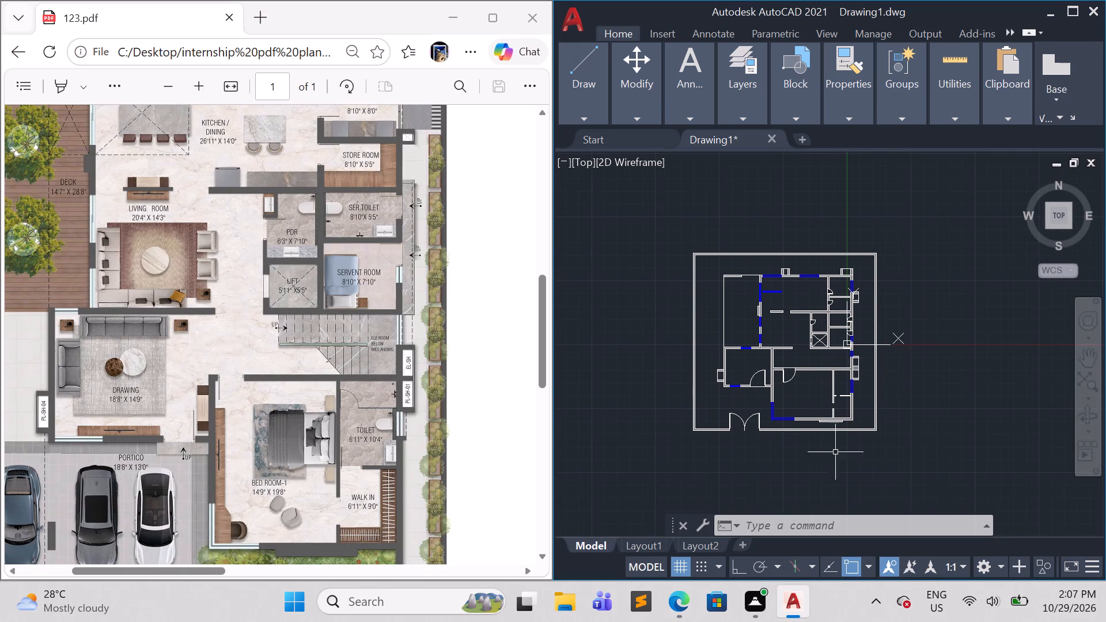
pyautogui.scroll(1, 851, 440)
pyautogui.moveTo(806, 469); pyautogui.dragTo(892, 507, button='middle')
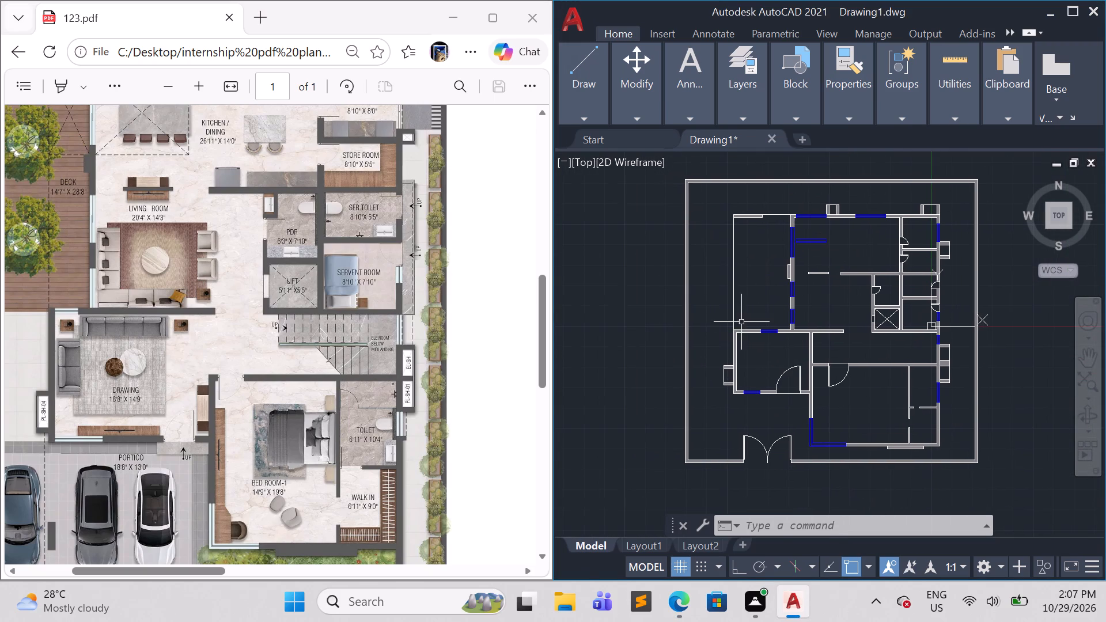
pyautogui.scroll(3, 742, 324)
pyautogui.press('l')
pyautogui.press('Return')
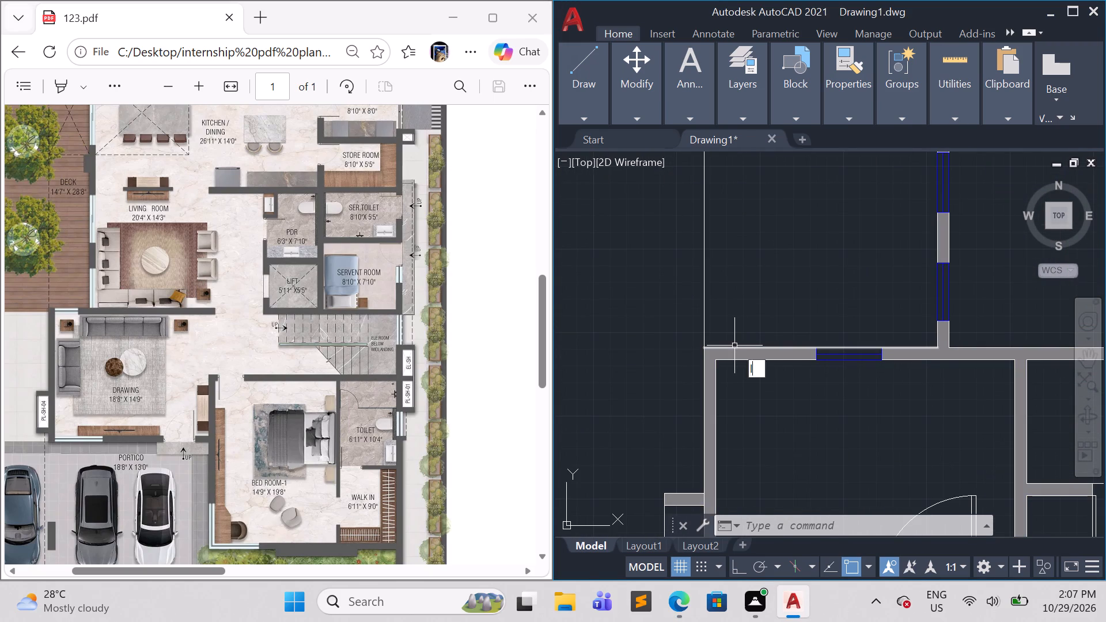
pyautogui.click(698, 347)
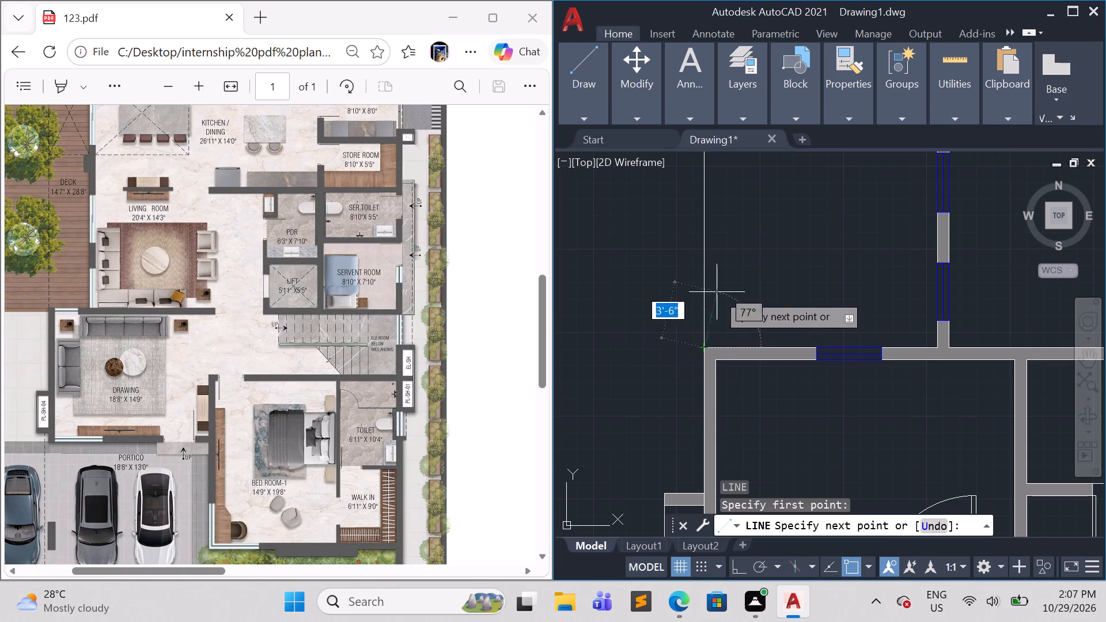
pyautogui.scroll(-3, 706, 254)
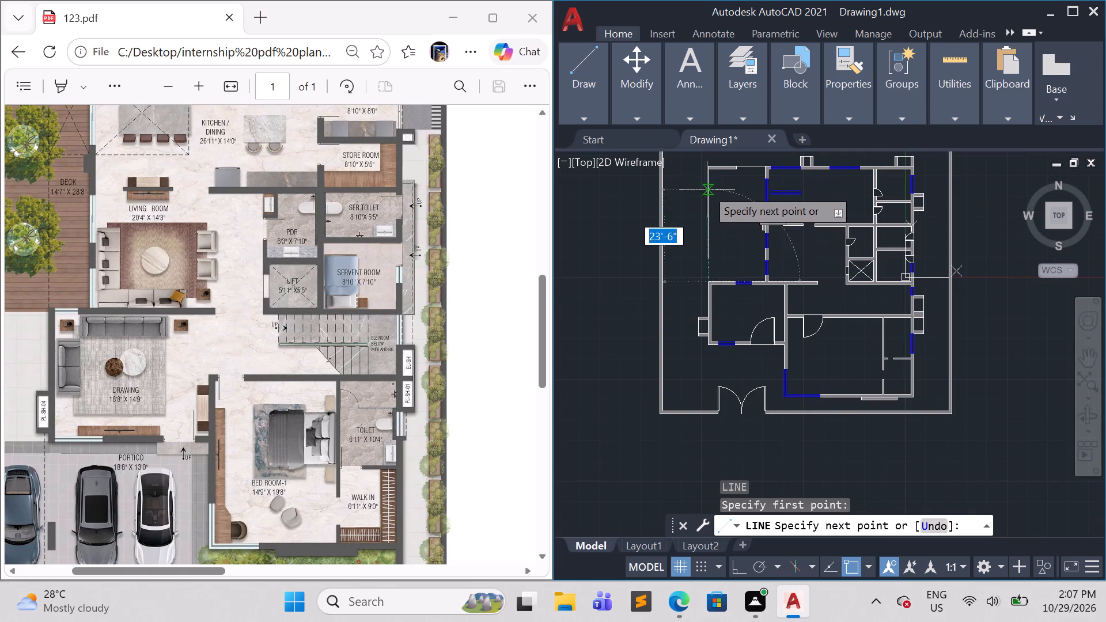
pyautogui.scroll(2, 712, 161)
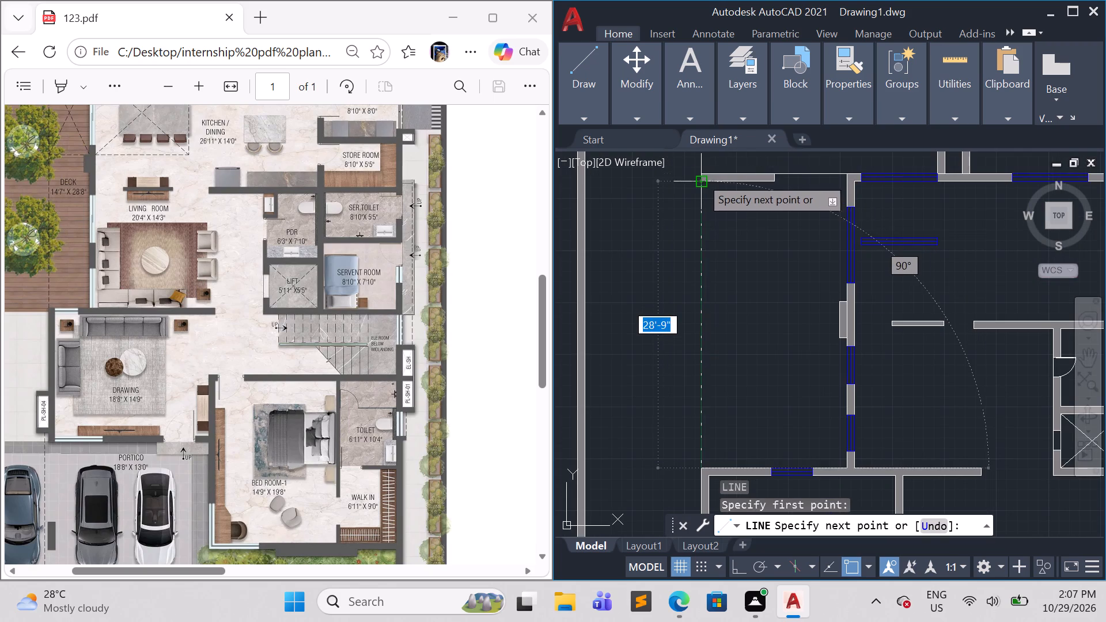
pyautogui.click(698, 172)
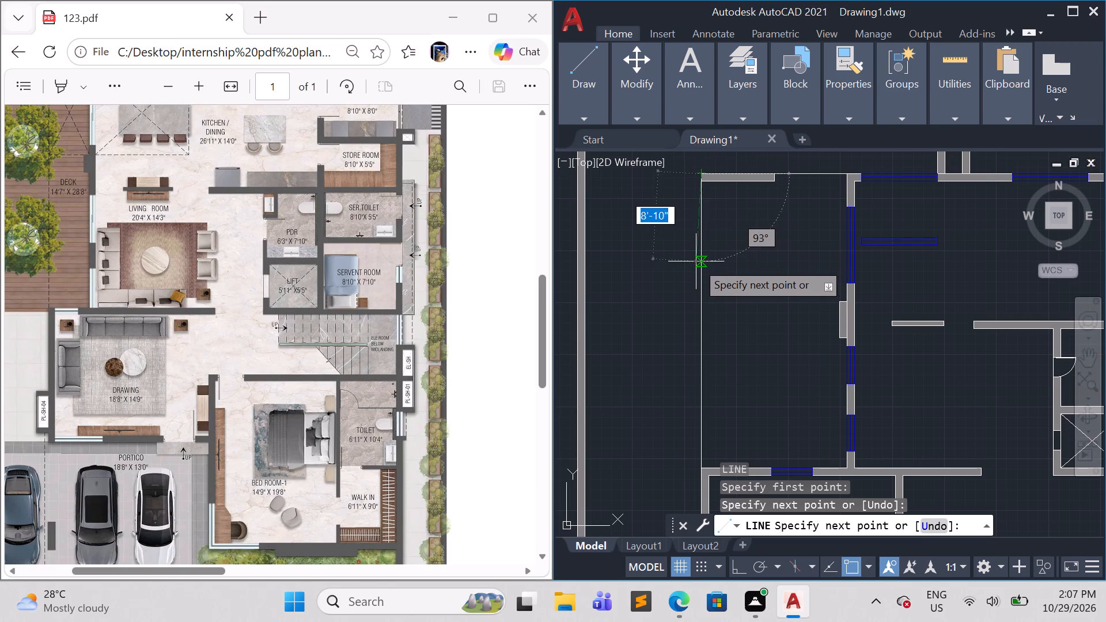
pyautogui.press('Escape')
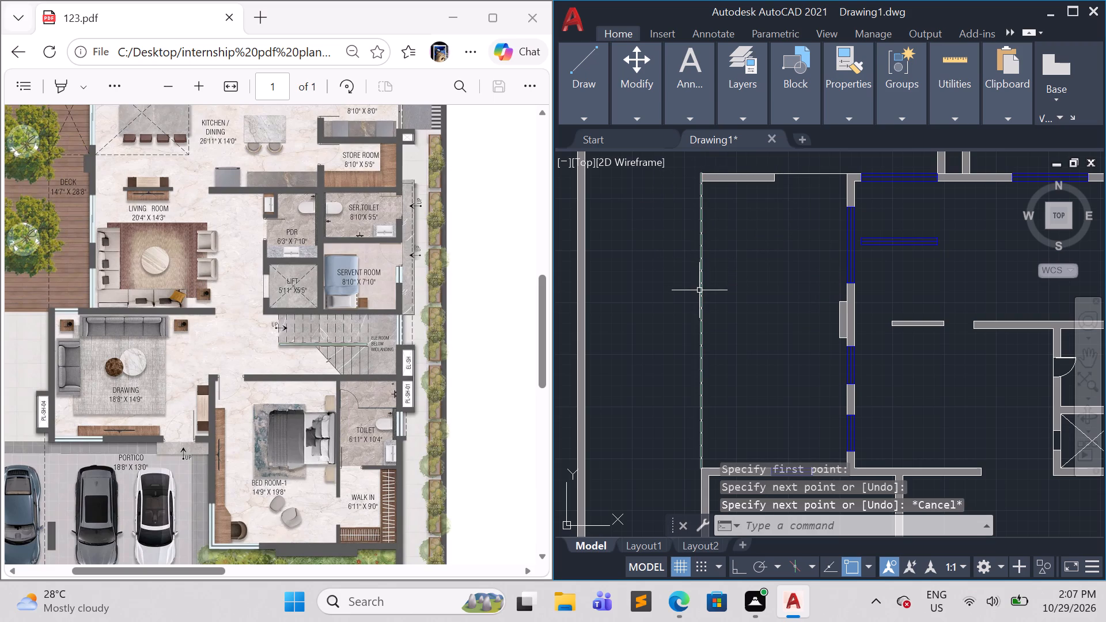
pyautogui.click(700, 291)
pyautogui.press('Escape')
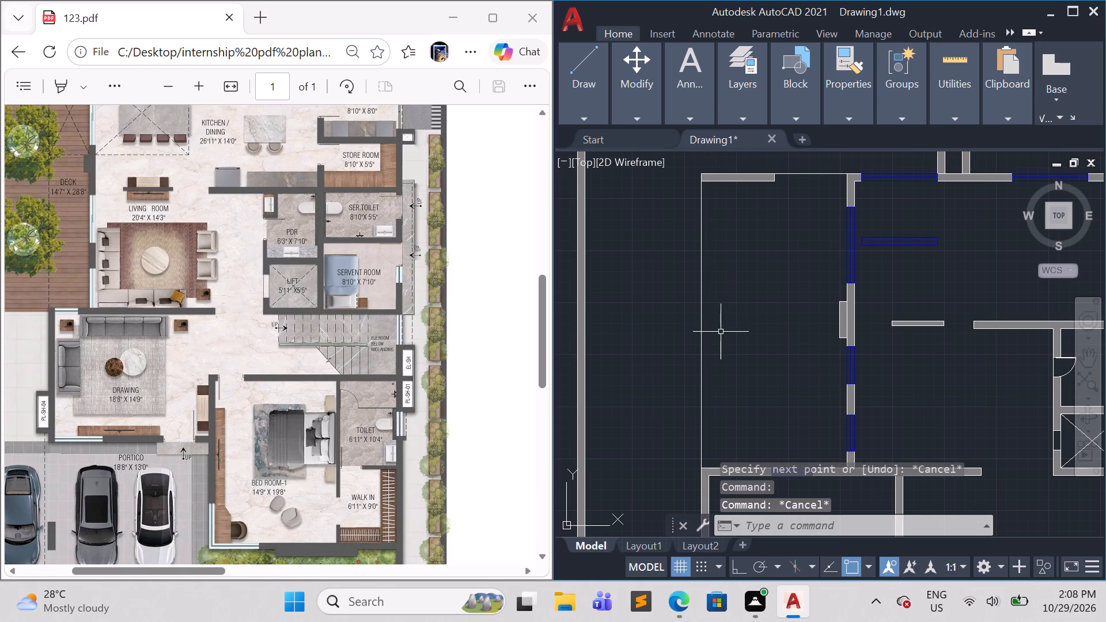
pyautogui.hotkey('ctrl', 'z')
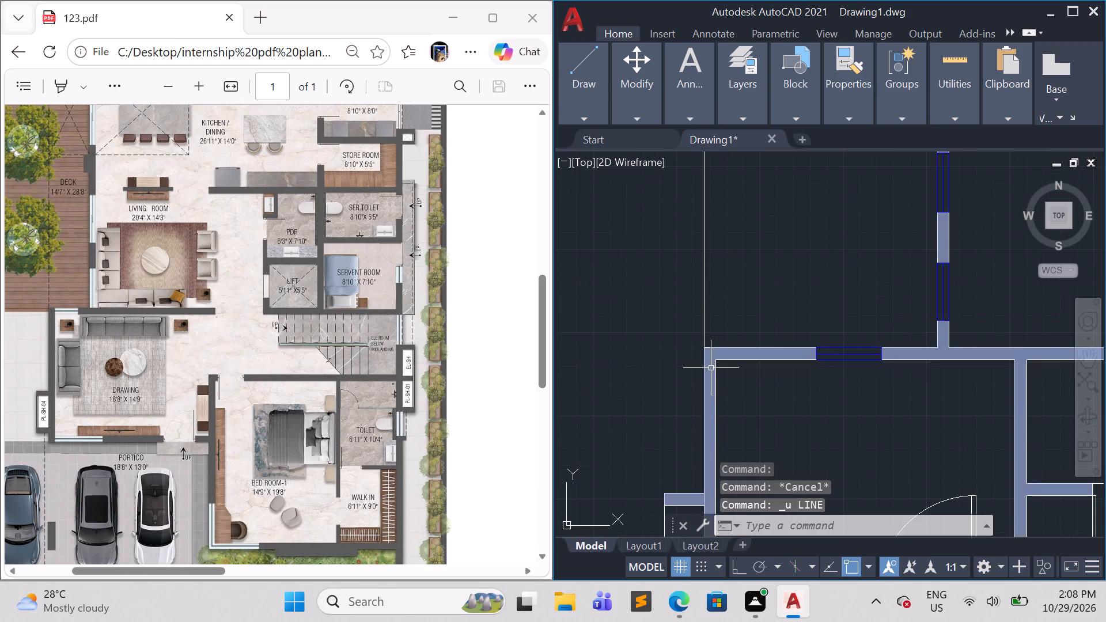
# Erase the existing solid white line along the deck's west edge.
pyautogui.click(704, 289)
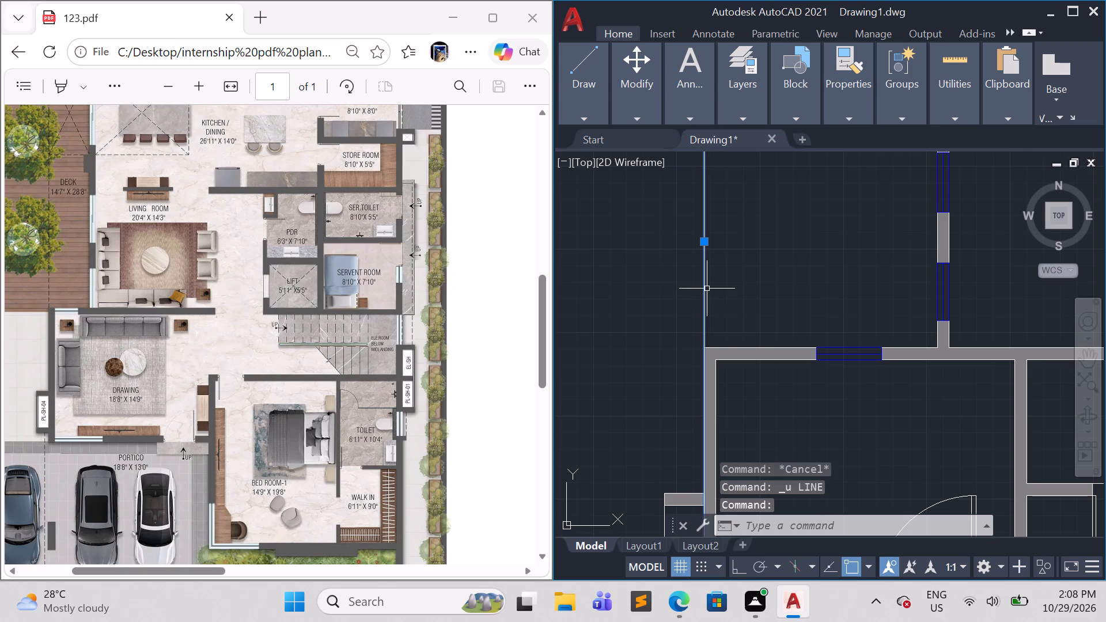
pyautogui.press('e')
pyautogui.press('Return')
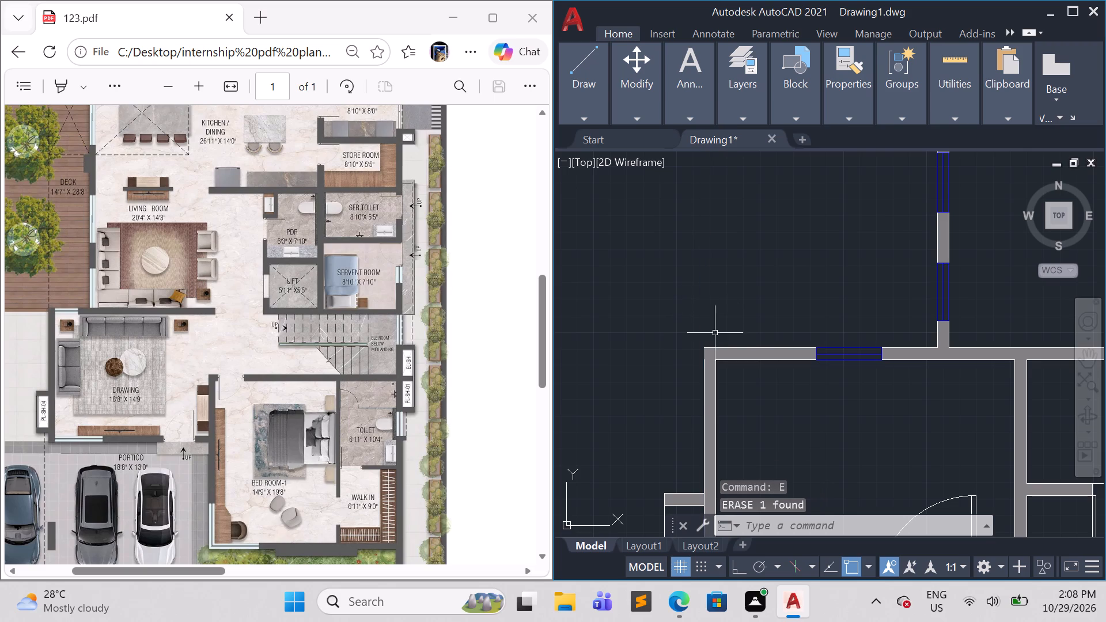
# Draw a short line closing the outer west face of the wall corner at the drawing room's northwest corner.
pyautogui.scroll(2, 716, 405)
pyautogui.press('Escape')
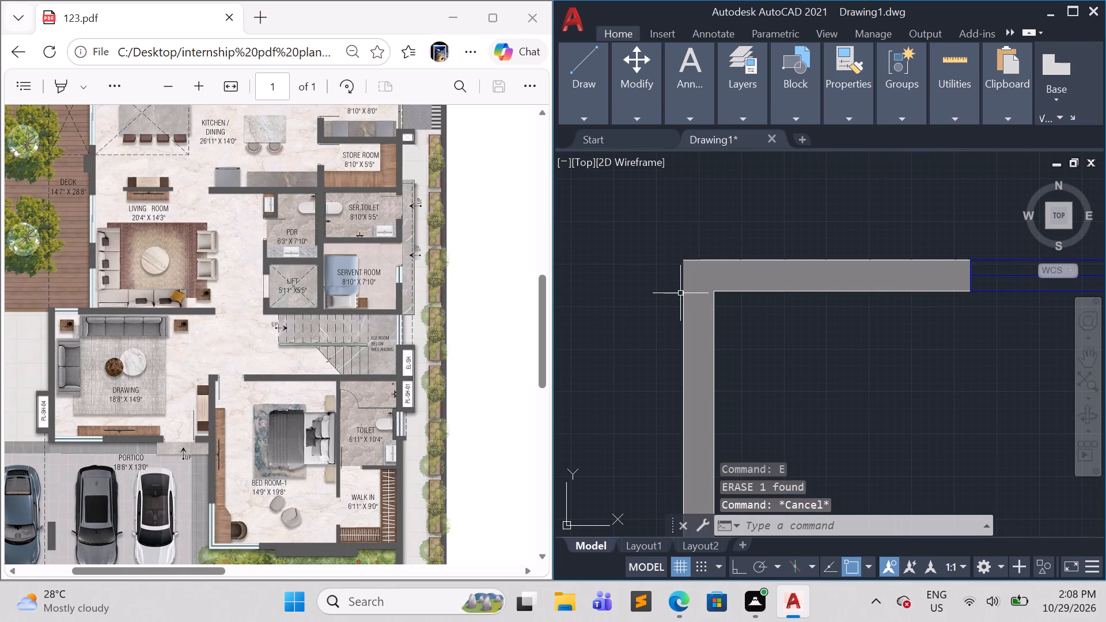
pyautogui.press('l')
pyautogui.press('Return')
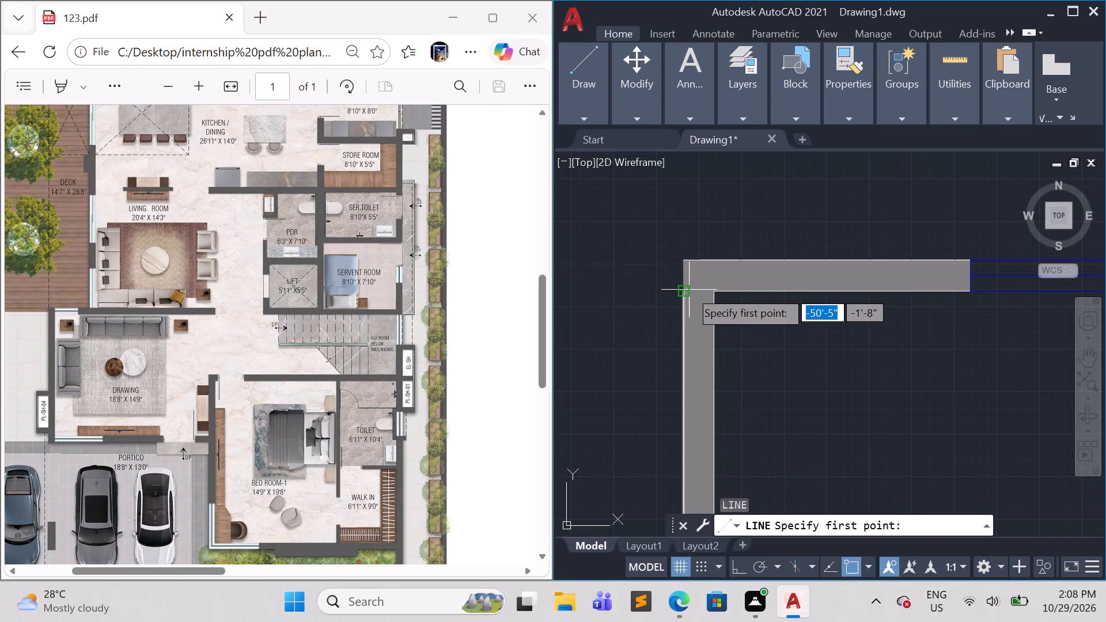
pyautogui.click(685, 290)
pyautogui.click(684, 263)
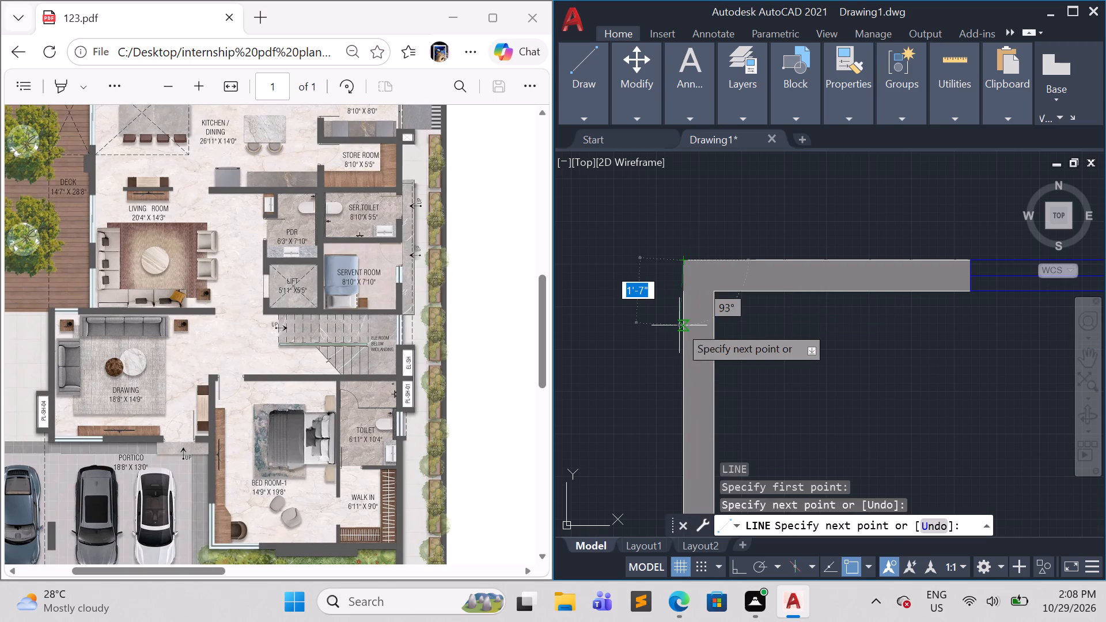
pyautogui.press('Escape')
# Draw a vertical 28'-9" dashed green line on the deck's west edge, from the drawing room's northwest corner to the north wall's west end.
pyautogui.scroll(-2, 681, 329)
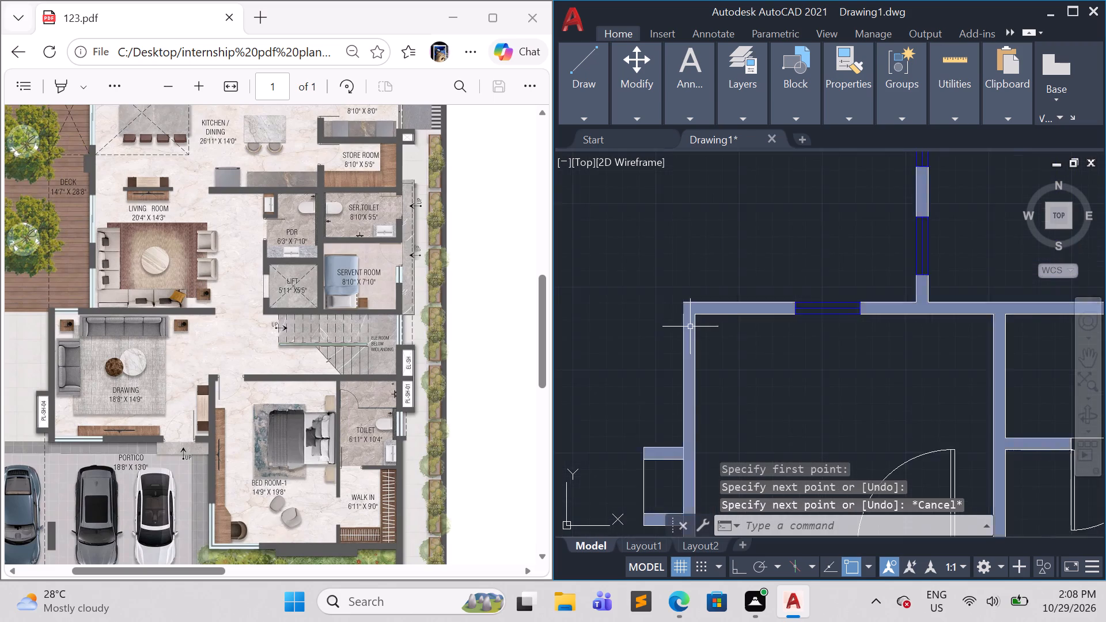
pyautogui.scroll(-2, 690, 327)
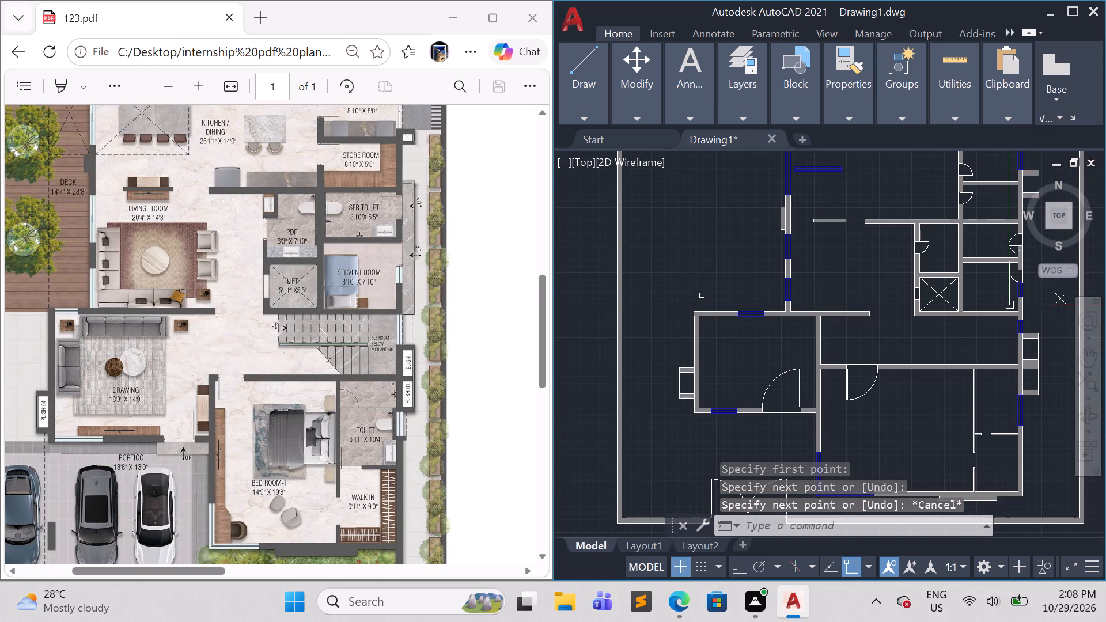
pyautogui.press('l')
pyautogui.press('Return')
pyautogui.scroll(3, 702, 295)
pyautogui.click(673, 355)
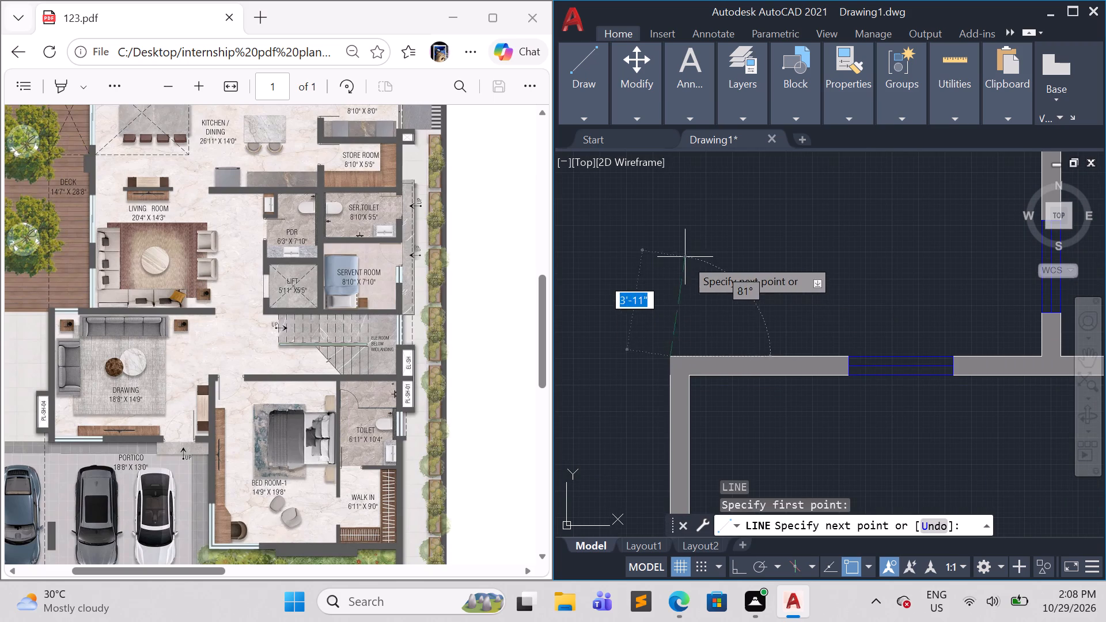
pyautogui.scroll(-5, 673, 246)
pyautogui.scroll(2, 669, 195)
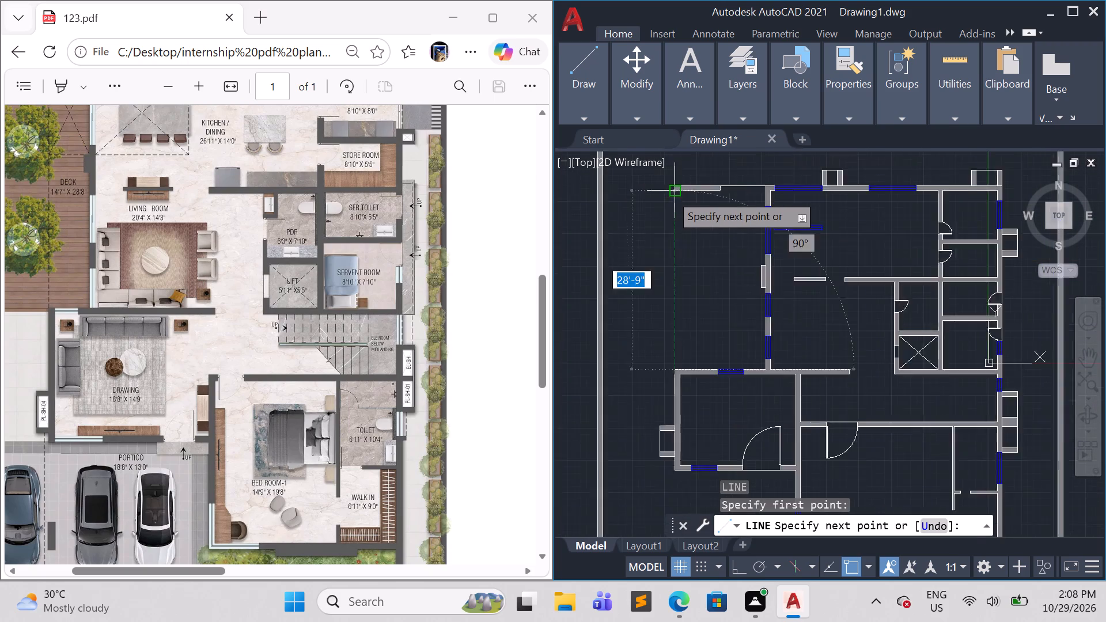
pyautogui.scroll(1, 669, 193)
pyautogui.click(676, 177)
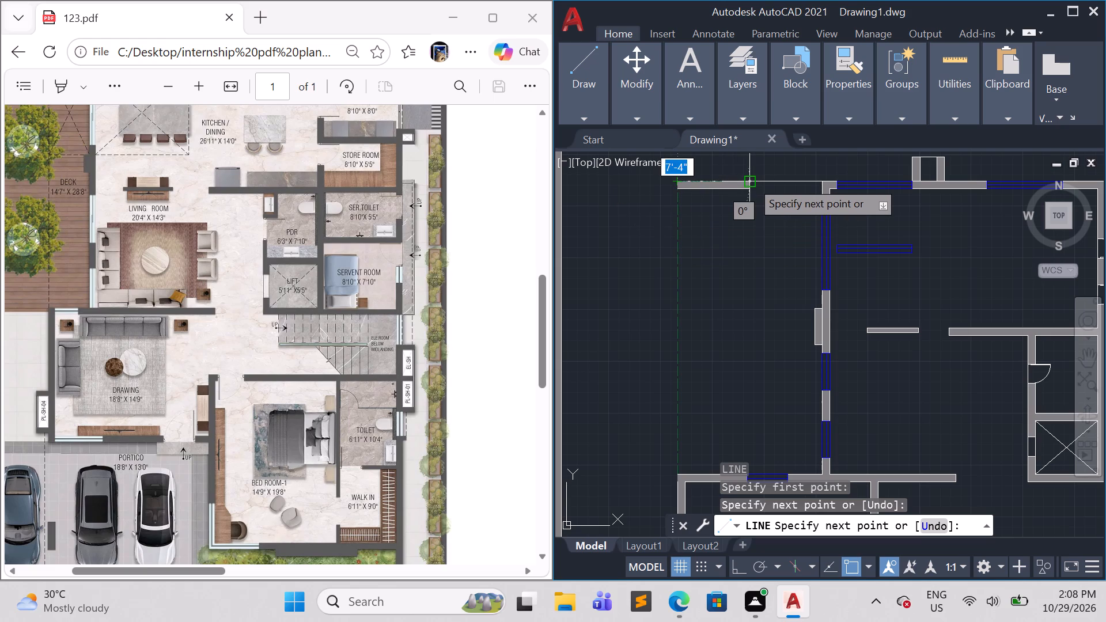
pyautogui.press('Escape')
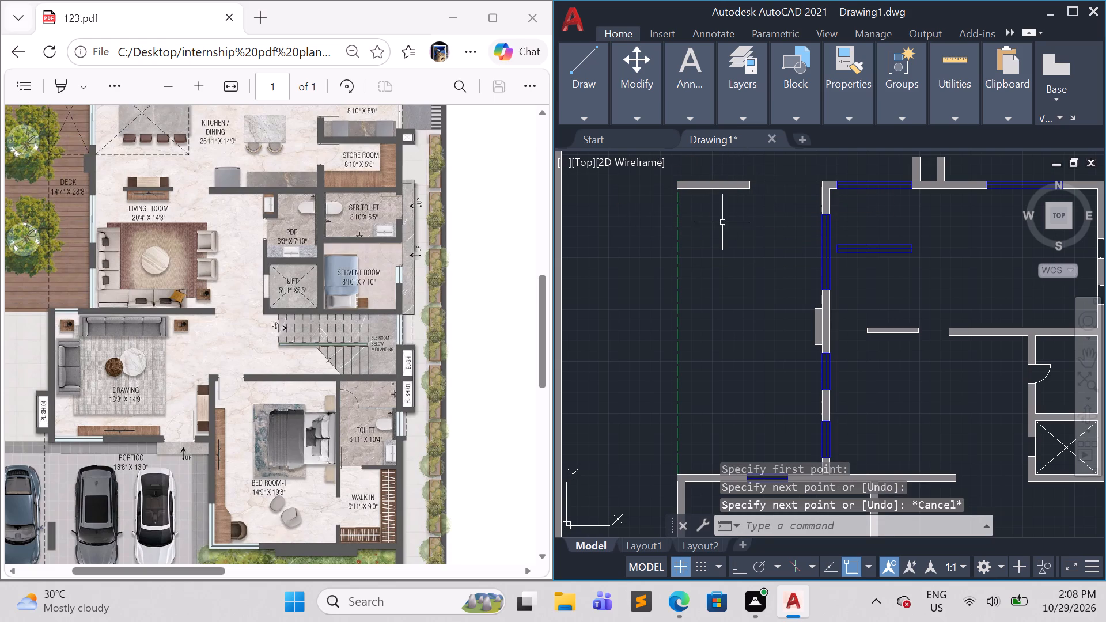
# Draw a horizontal dashed green line across the deck's north opening, from the wall stub's lower corner to the living room's west wall.
pyautogui.scroll(-1, 599, 290)
pyautogui.scroll(2, 213, 265)
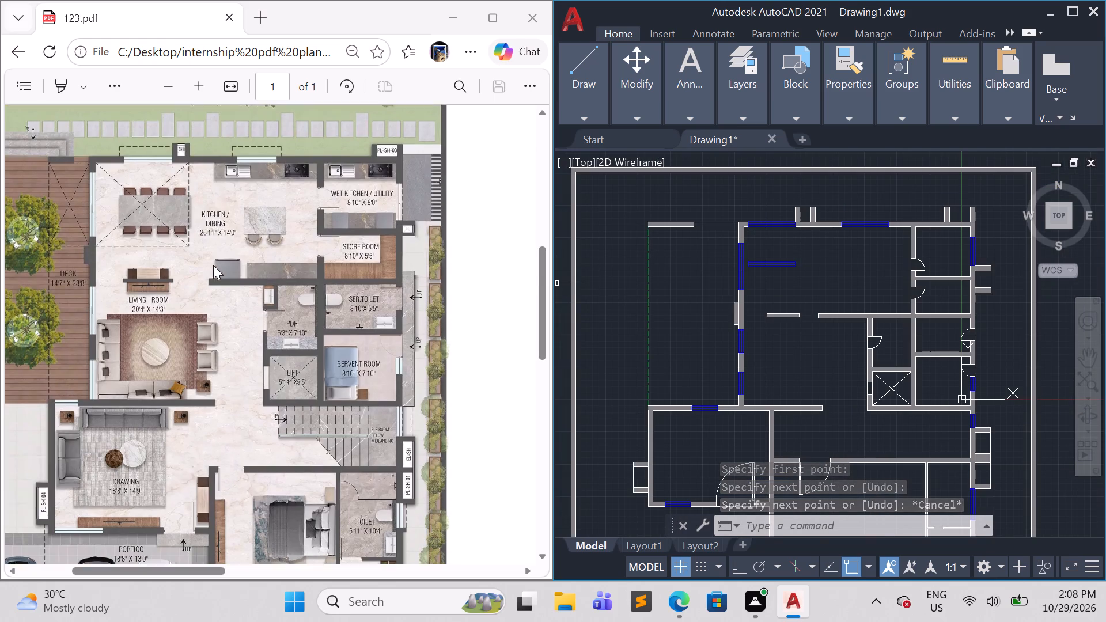
pyautogui.scroll(1, 715, 235)
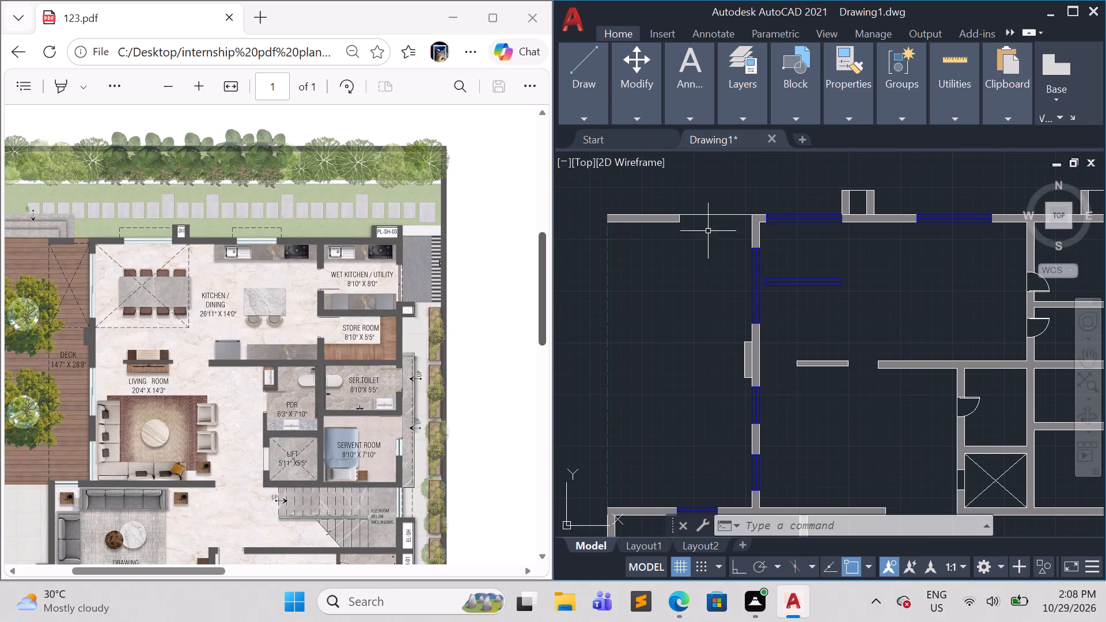
pyautogui.press('l')
pyautogui.press('Return')
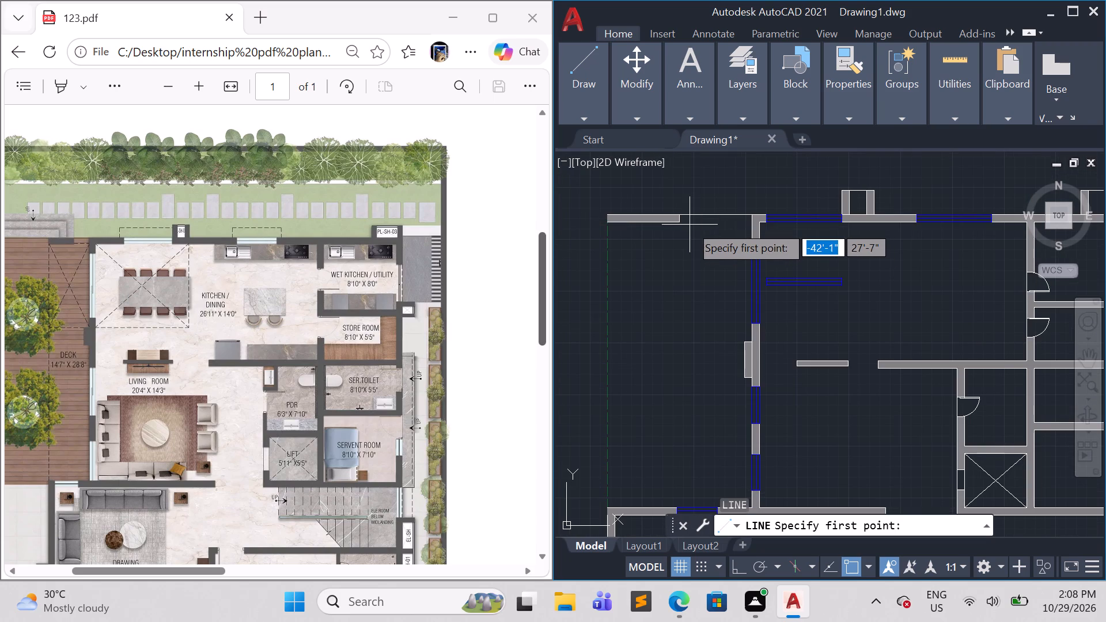
pyautogui.click(675, 222)
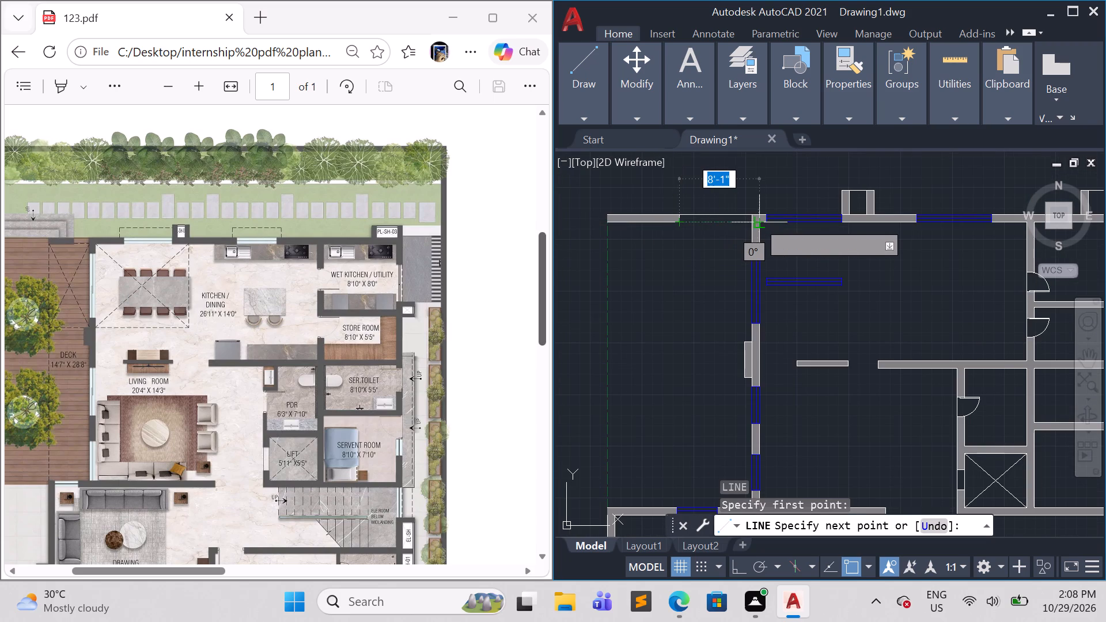
pyautogui.click(748, 221)
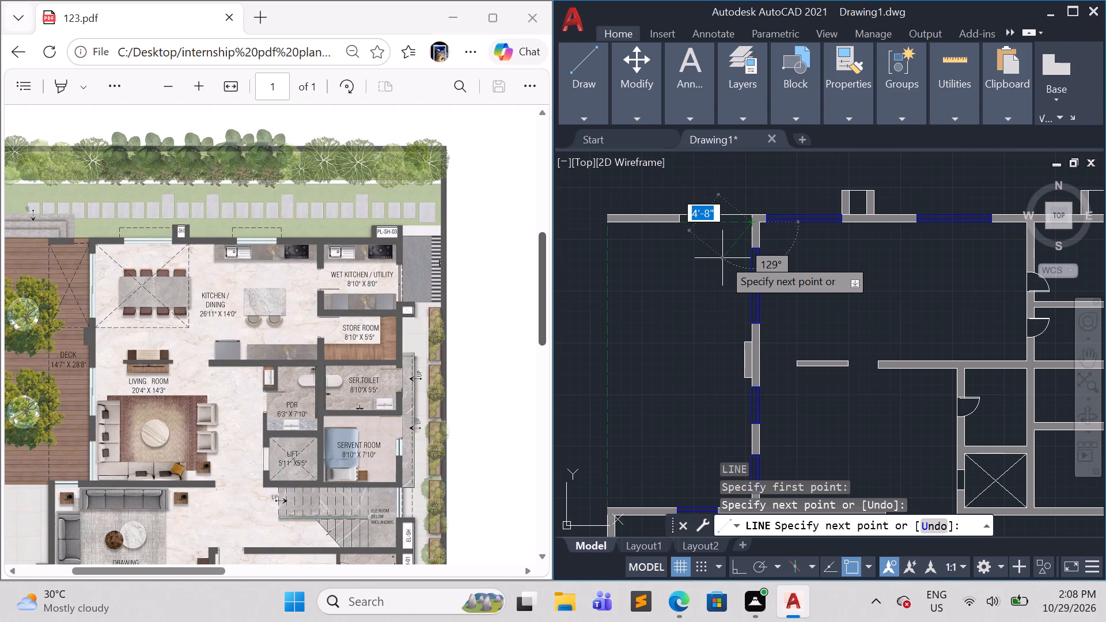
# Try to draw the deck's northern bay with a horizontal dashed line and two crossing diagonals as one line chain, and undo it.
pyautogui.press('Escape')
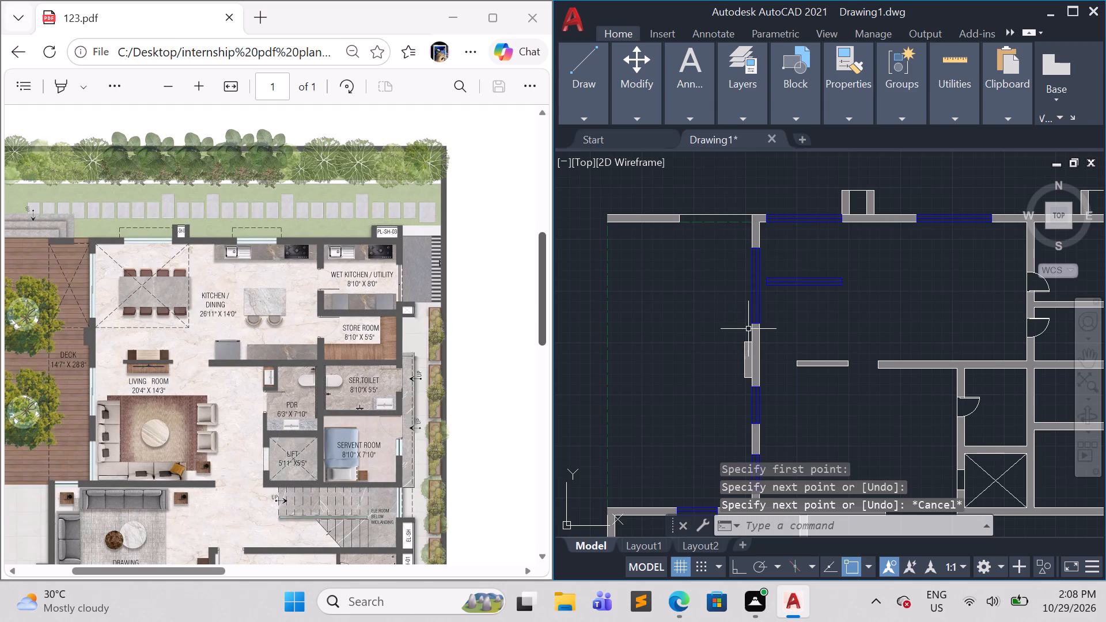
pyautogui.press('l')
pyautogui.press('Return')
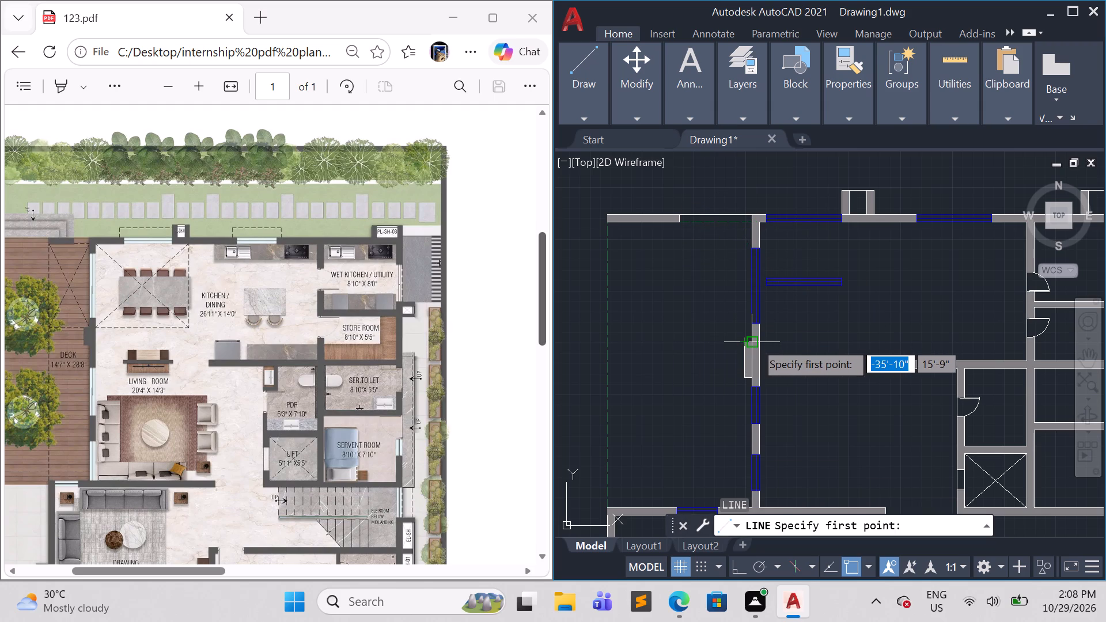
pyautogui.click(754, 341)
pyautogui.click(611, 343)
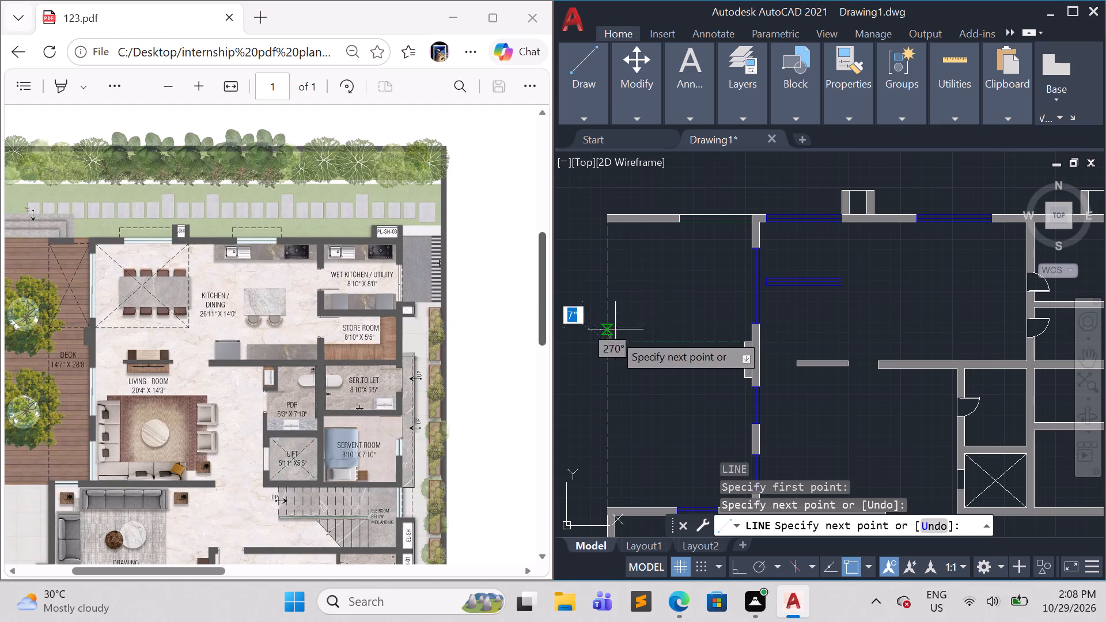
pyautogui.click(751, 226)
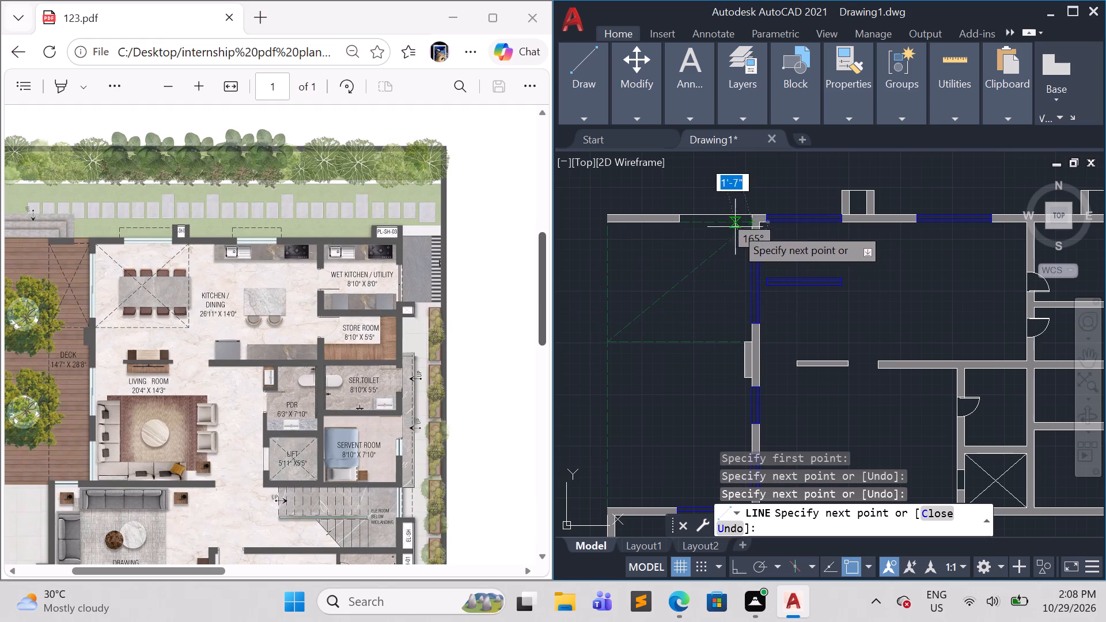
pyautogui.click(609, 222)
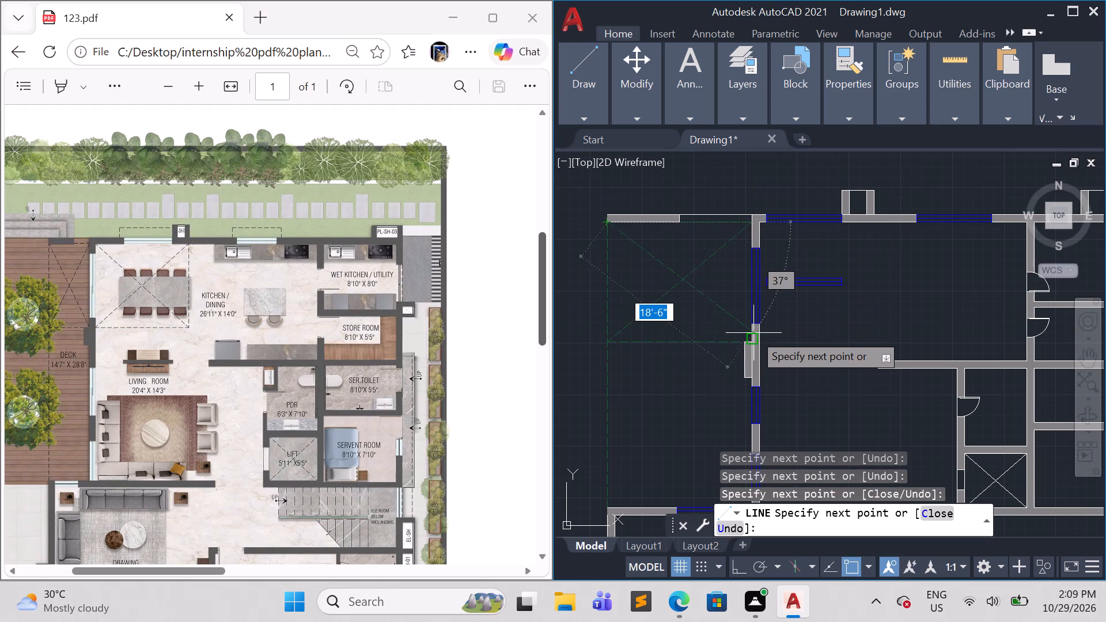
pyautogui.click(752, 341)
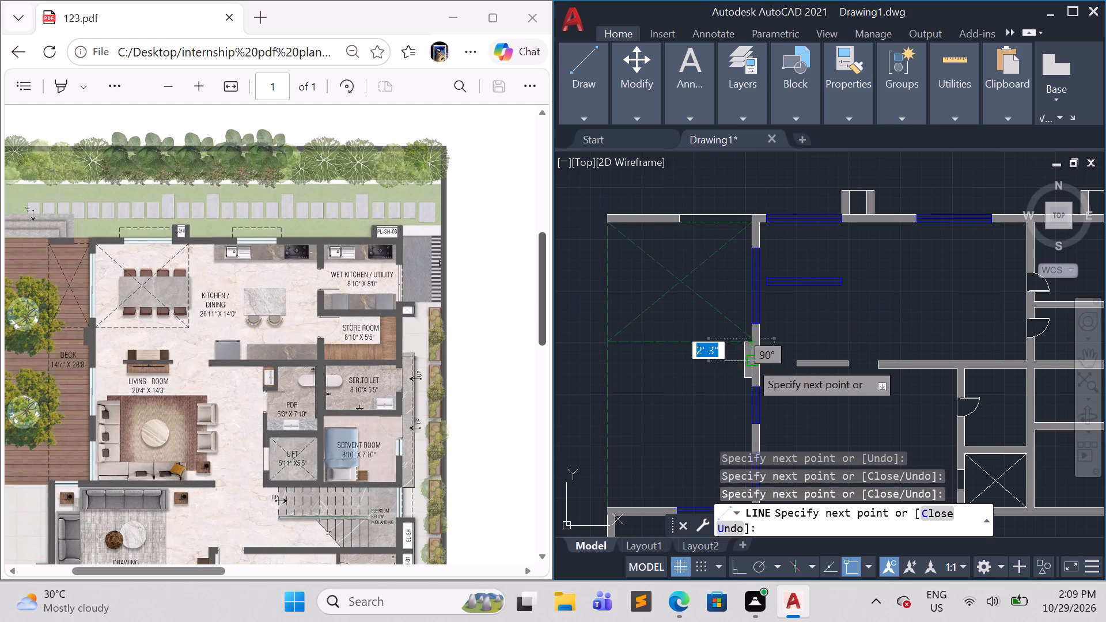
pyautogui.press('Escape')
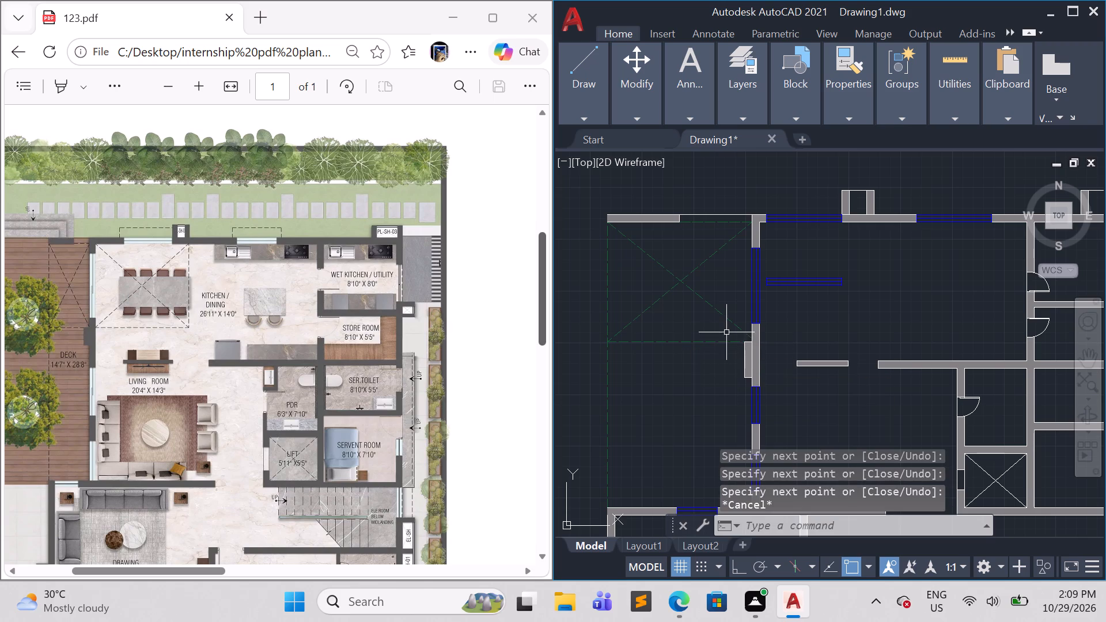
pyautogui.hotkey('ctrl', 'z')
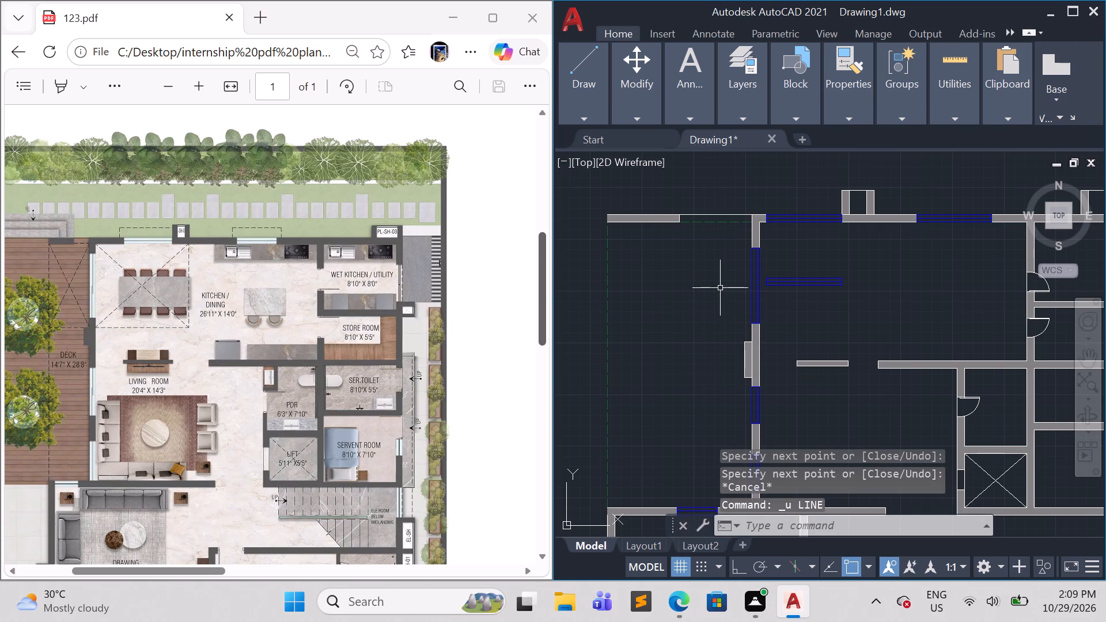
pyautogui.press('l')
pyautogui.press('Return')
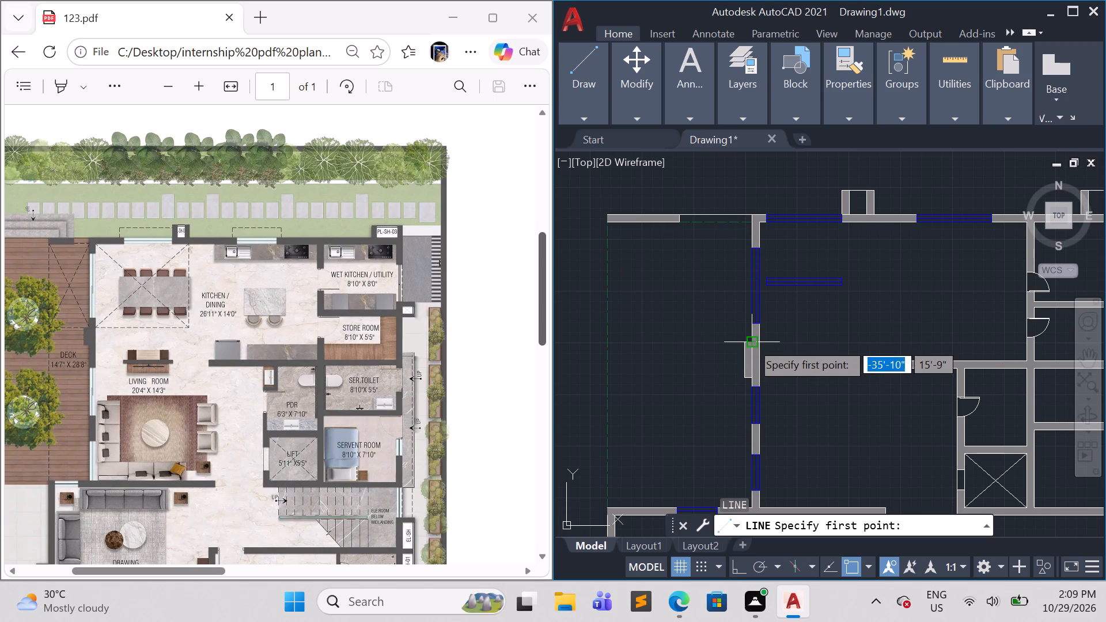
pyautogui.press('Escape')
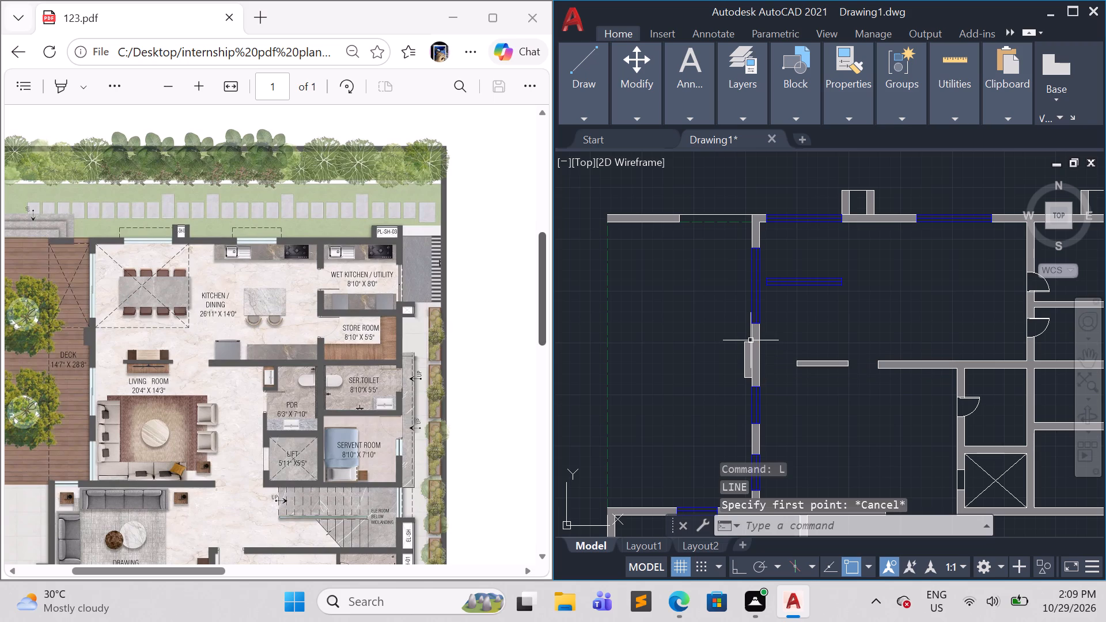
# Draw a 14'-7" wide dashed green rectangle over the deck's northern bay, from the living room's west wall to the deck's northwest corner.
pyautogui.write('rec')
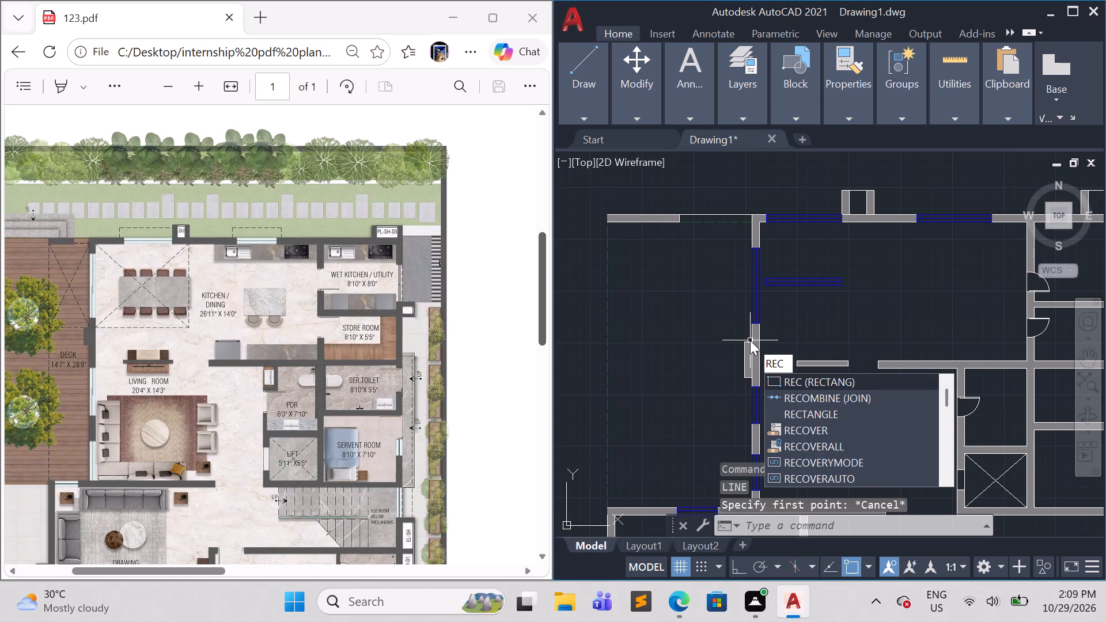
pyautogui.press('Return')
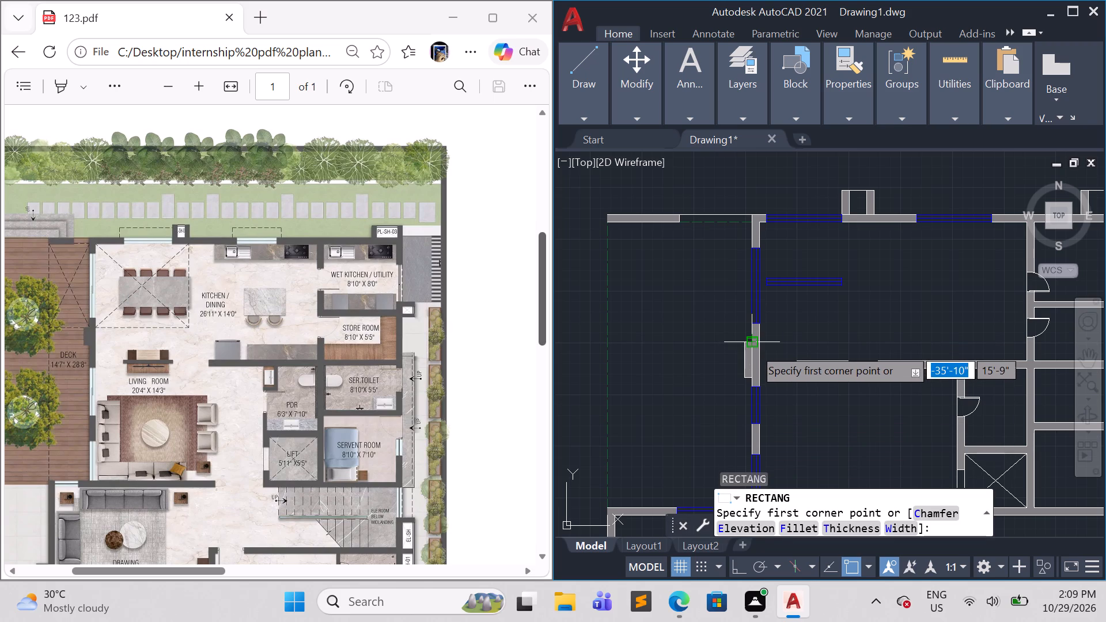
pyautogui.click(753, 347)
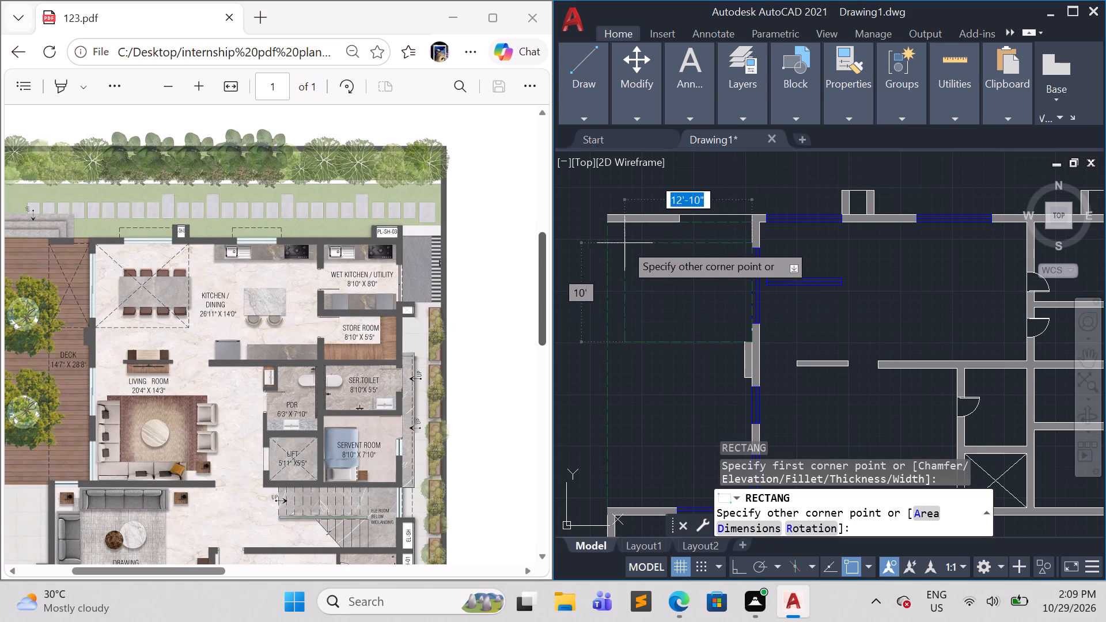
pyautogui.click(609, 224)
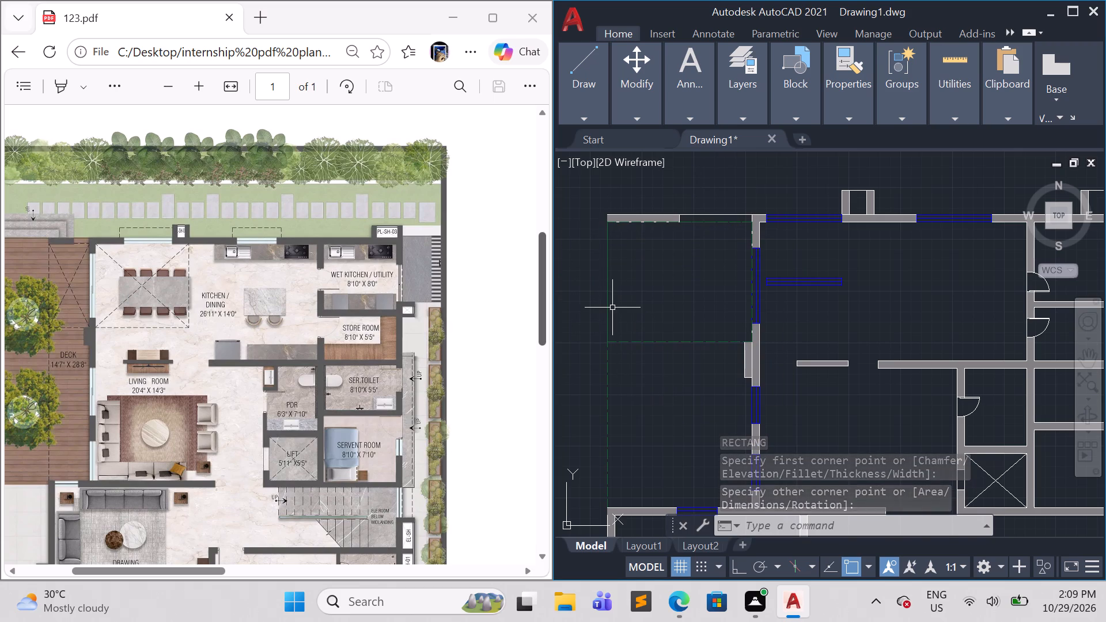
pyautogui.press('Escape')
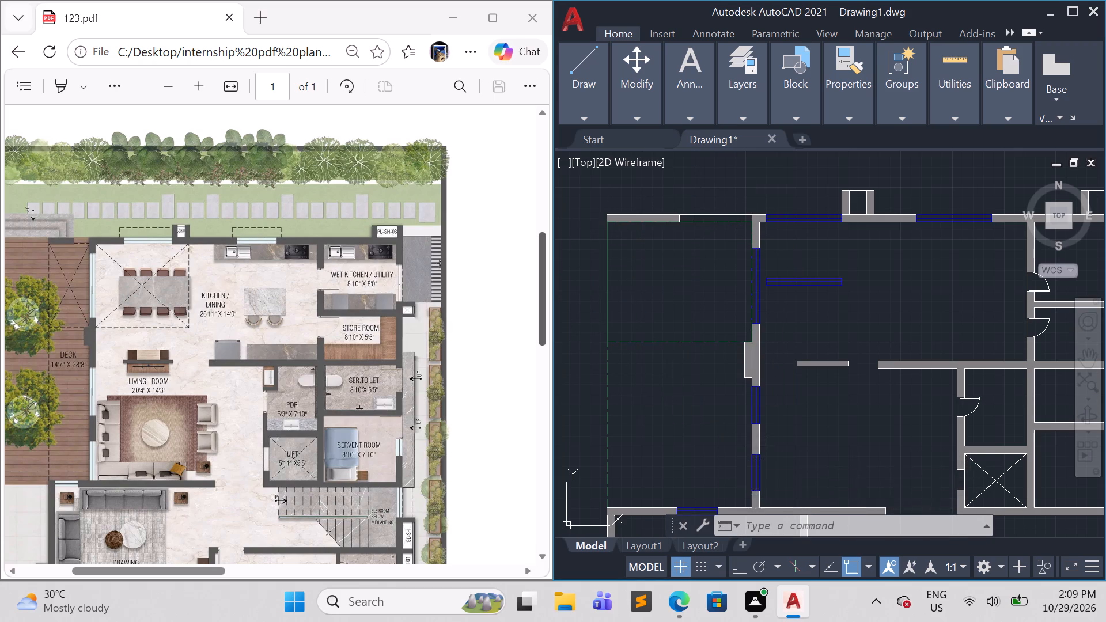
# Explode the deck bay rectangle and erase its west edge, which duplicates the deck's dashed west line.
pyautogui.click(678, 340)
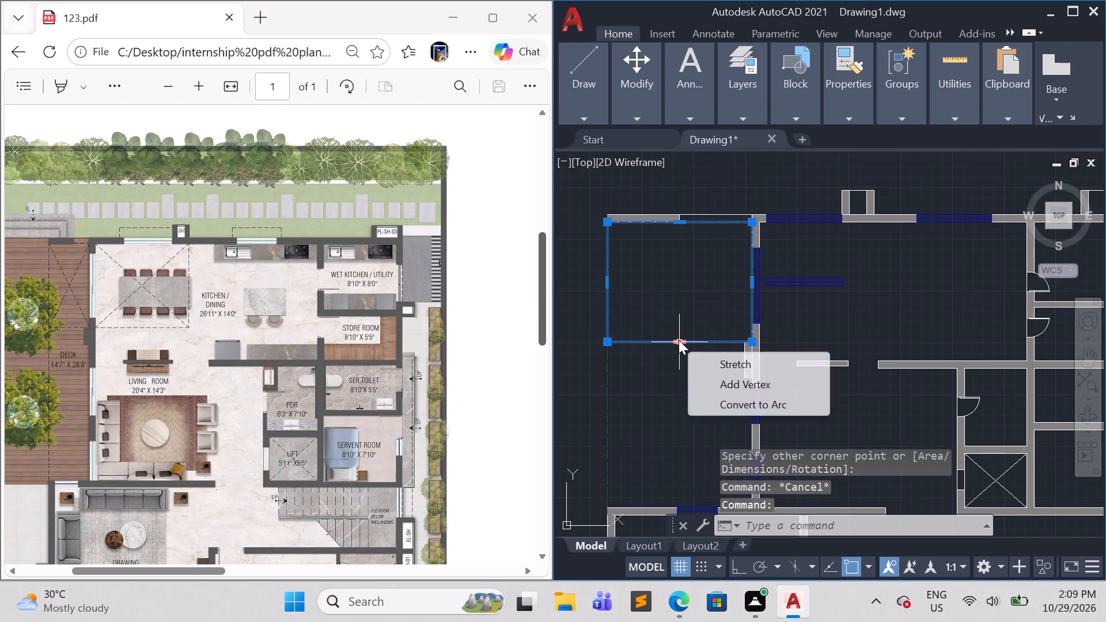
pyautogui.press('x')
pyautogui.press('Return')
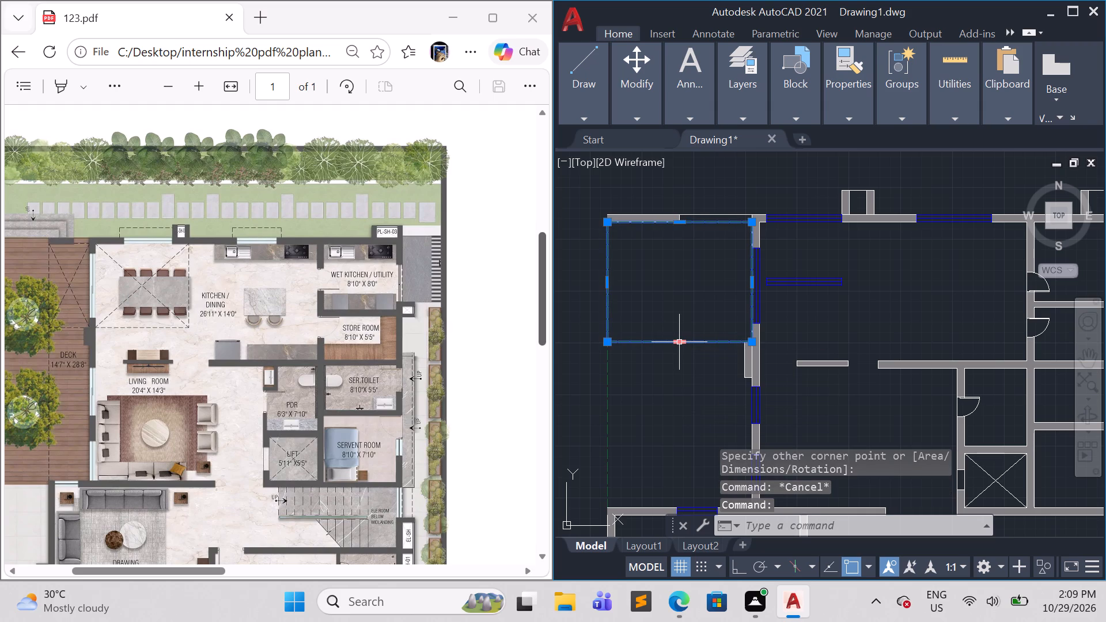
pyautogui.press('x')
pyautogui.press('Return')
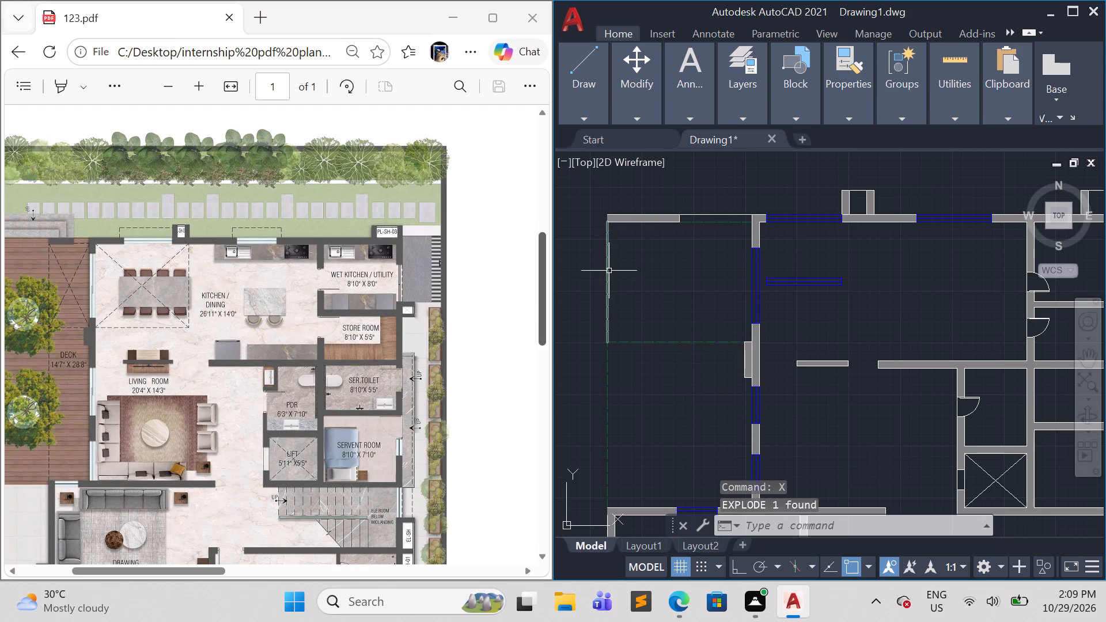
pyautogui.click(608, 270)
pyautogui.press('e')
pyautogui.press('Return')
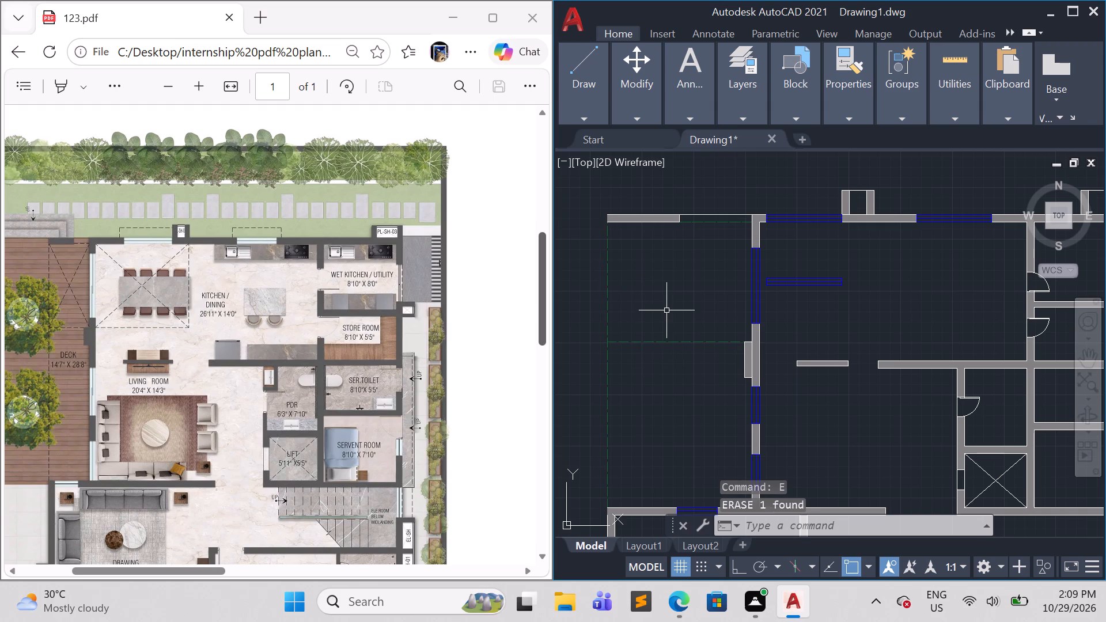
# Draw two crossing dashed green diagonals between the opposite corners of the deck's northern bay.
pyautogui.press('l')
pyautogui.press('Return')
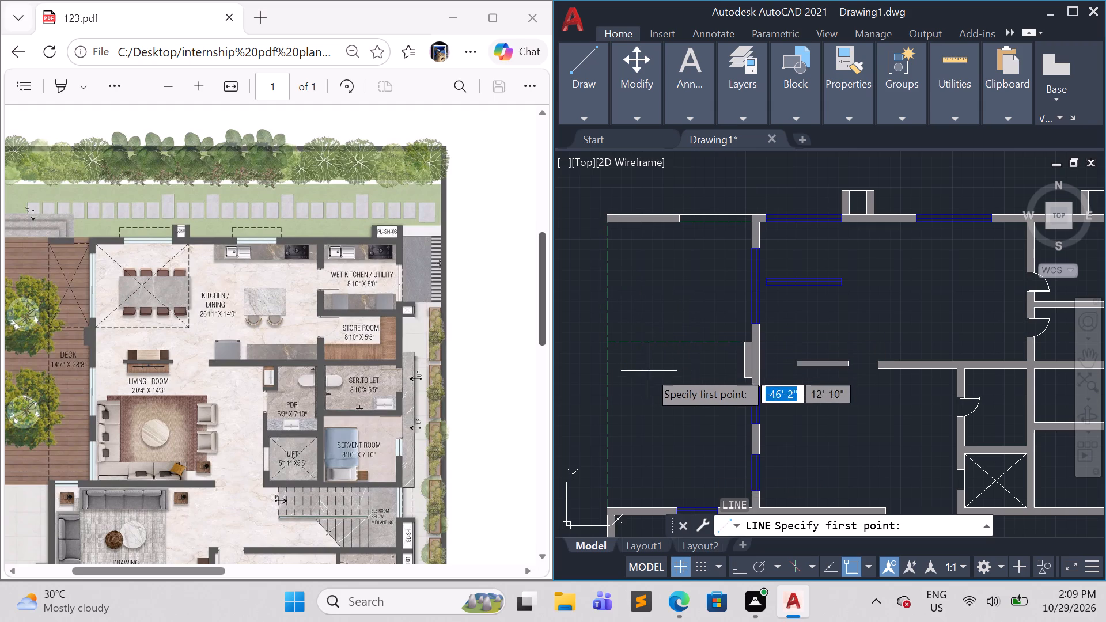
pyautogui.click(611, 342)
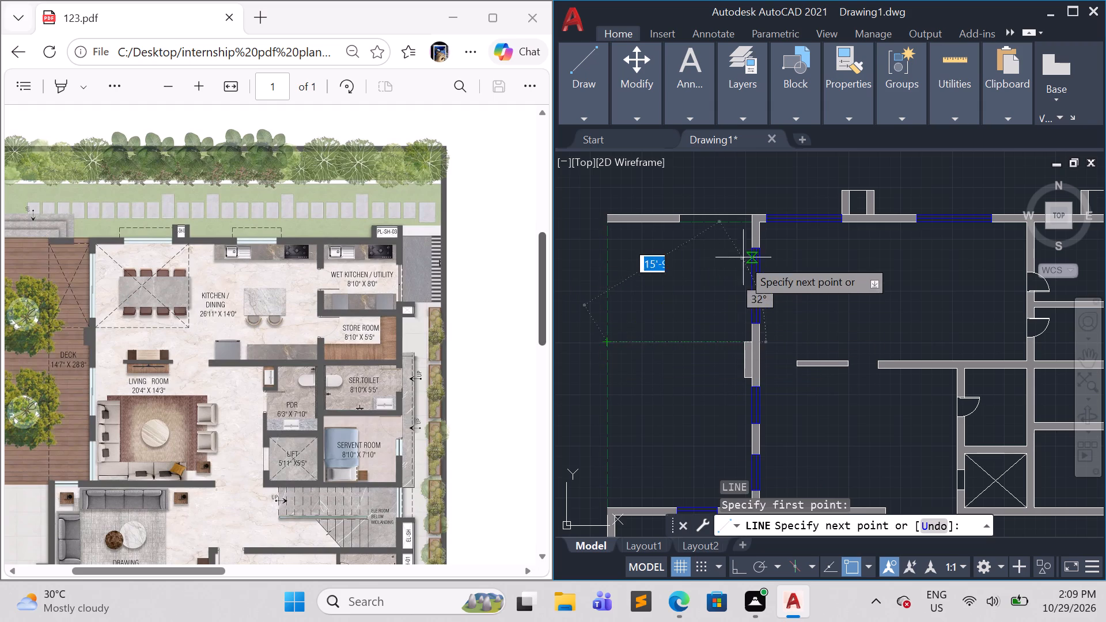
pyautogui.click(752, 222)
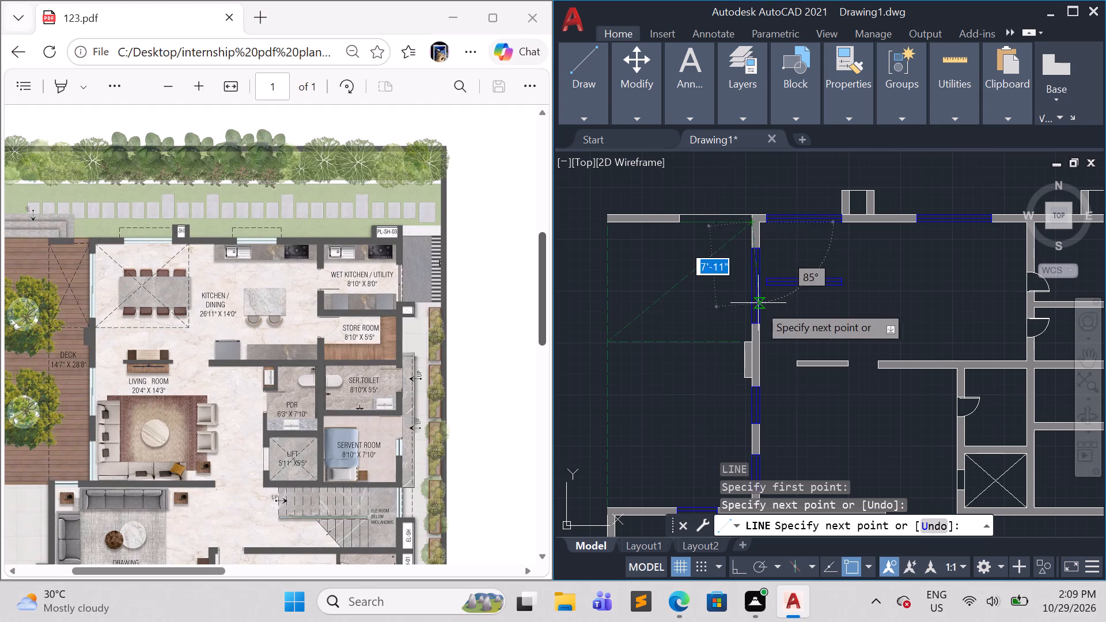
pyautogui.click(750, 344)
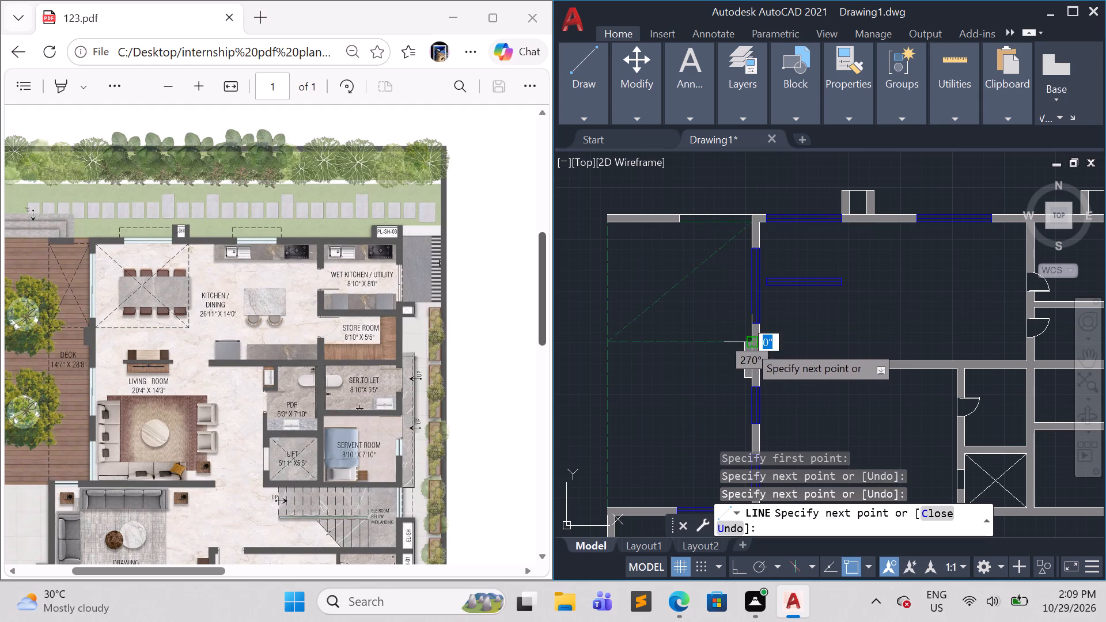
pyautogui.click(605, 223)
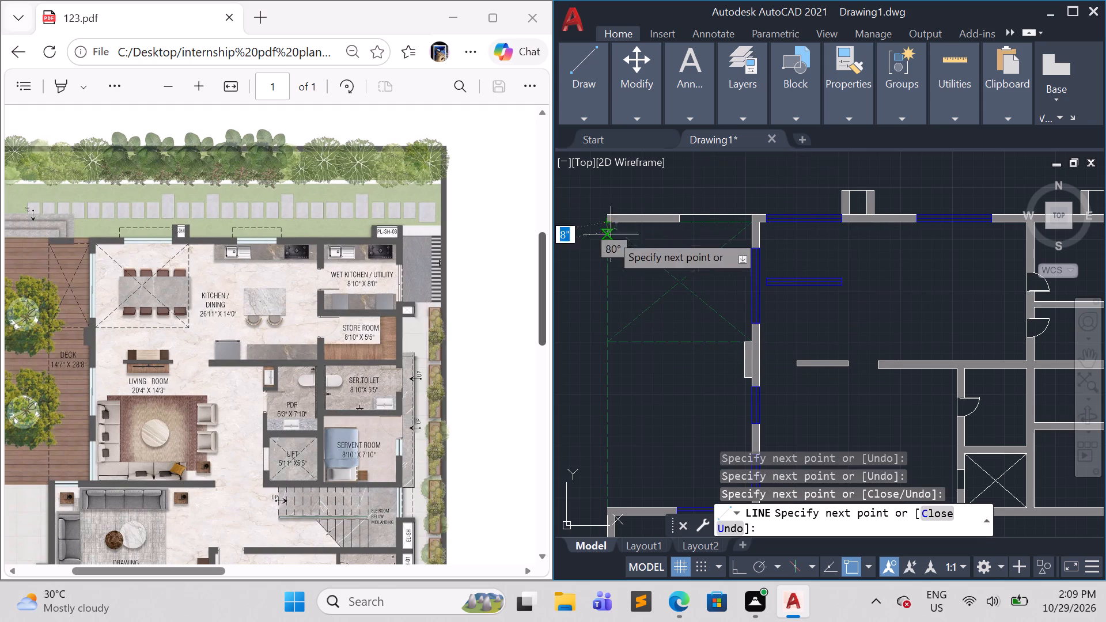
pyautogui.press('Escape')
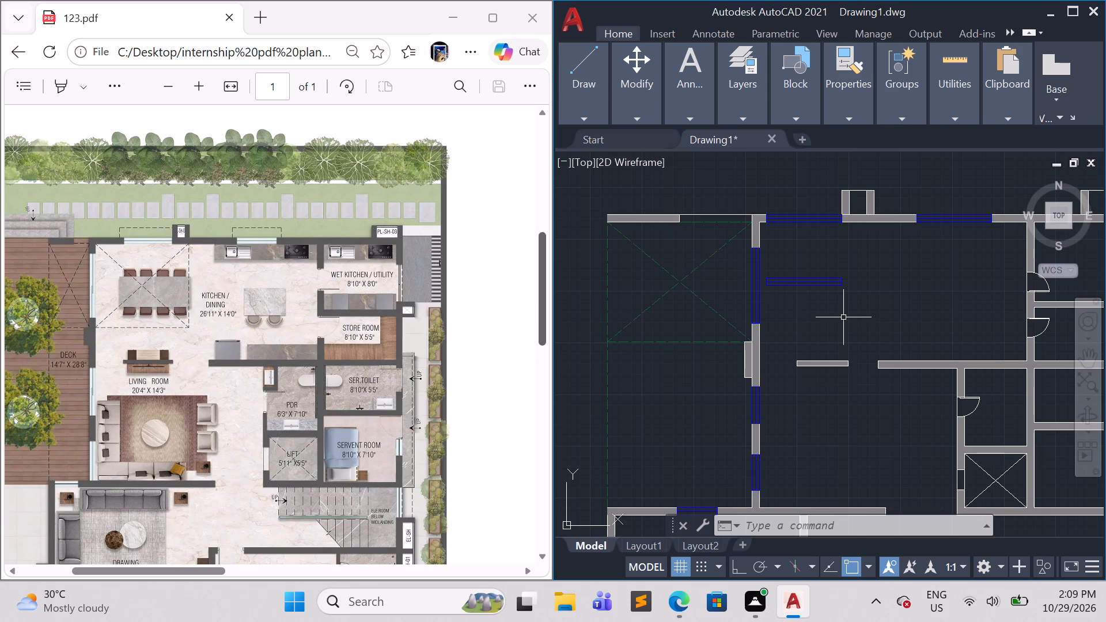
# With Ortho on, draw a dashed green outline 11'-7" by 10'-2" over the dining area, in the room's northwest corner against the north and west walls.
pyautogui.press('l')
pyautogui.press('Return')
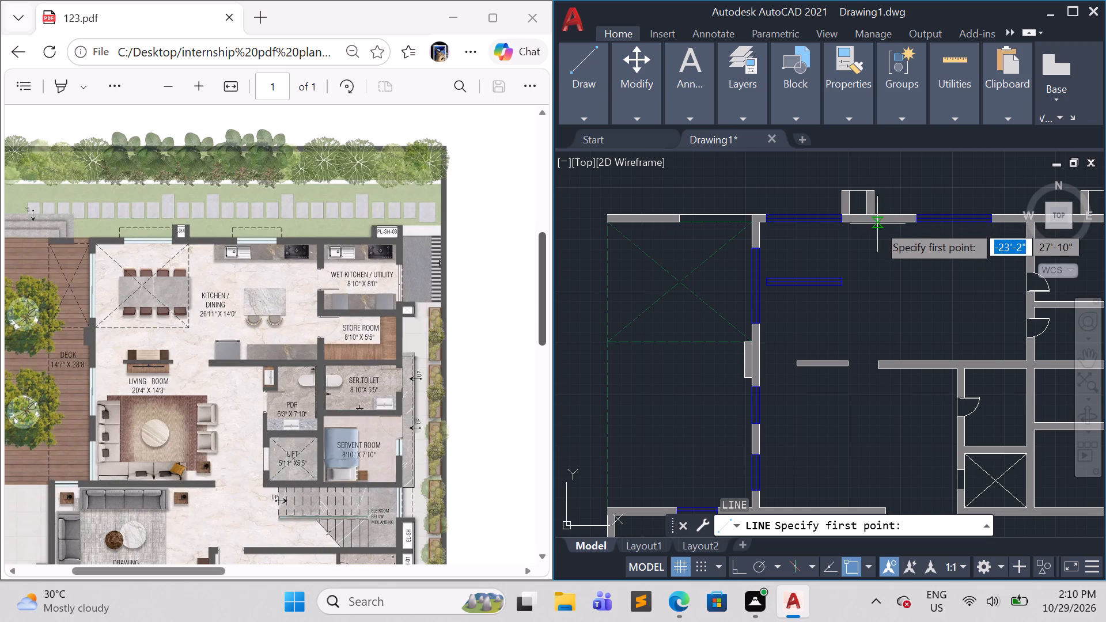
pyautogui.scroll(1, 877, 225)
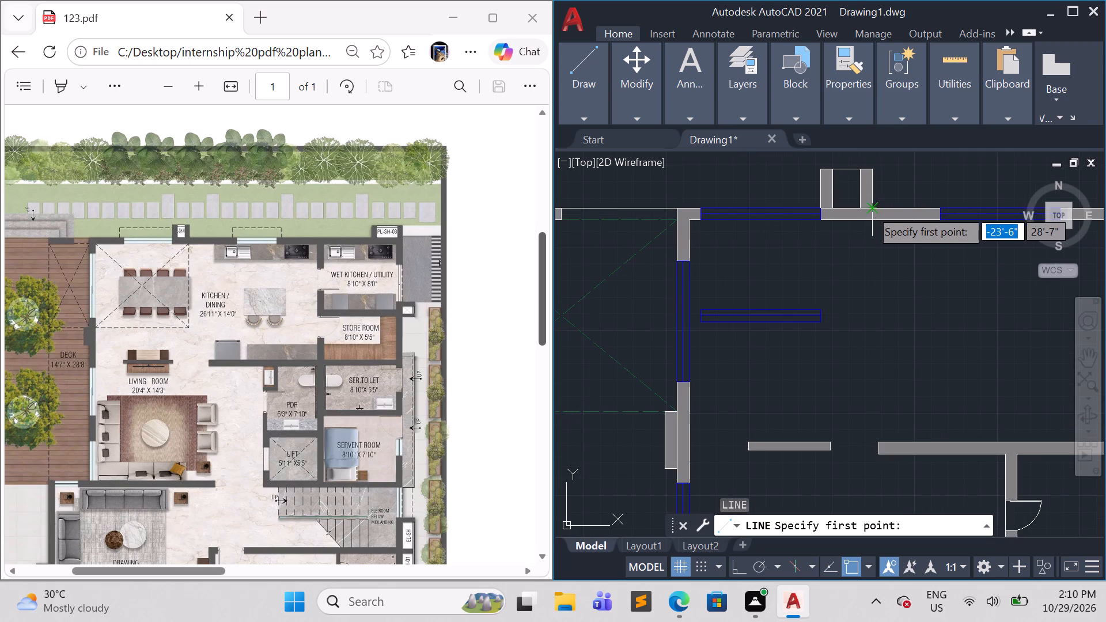
pyautogui.click(870, 219)
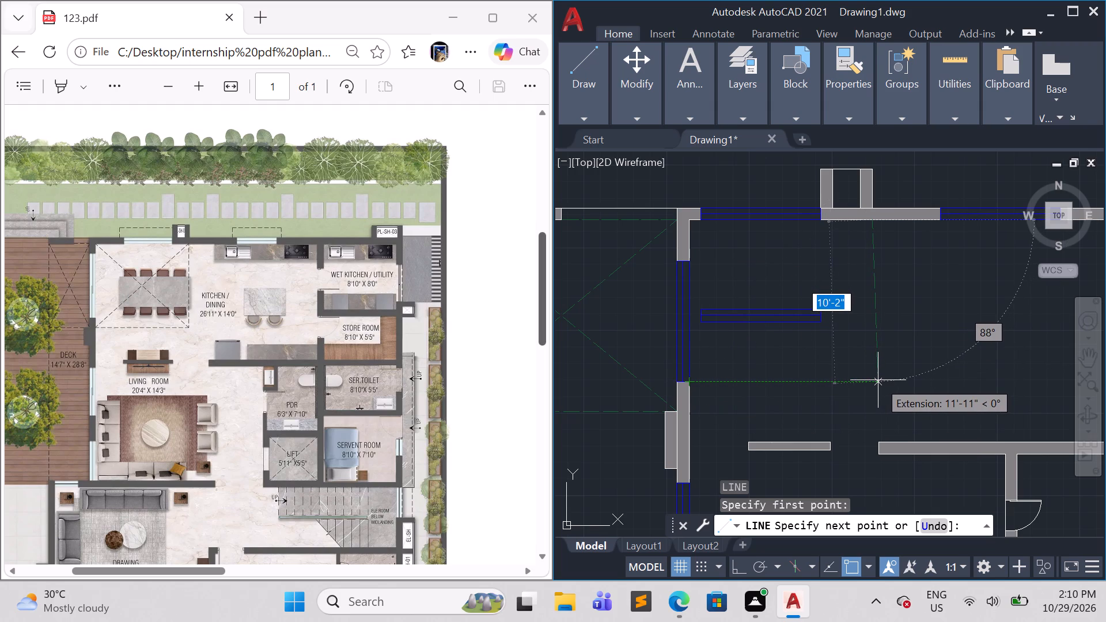
pyautogui.press('F8')
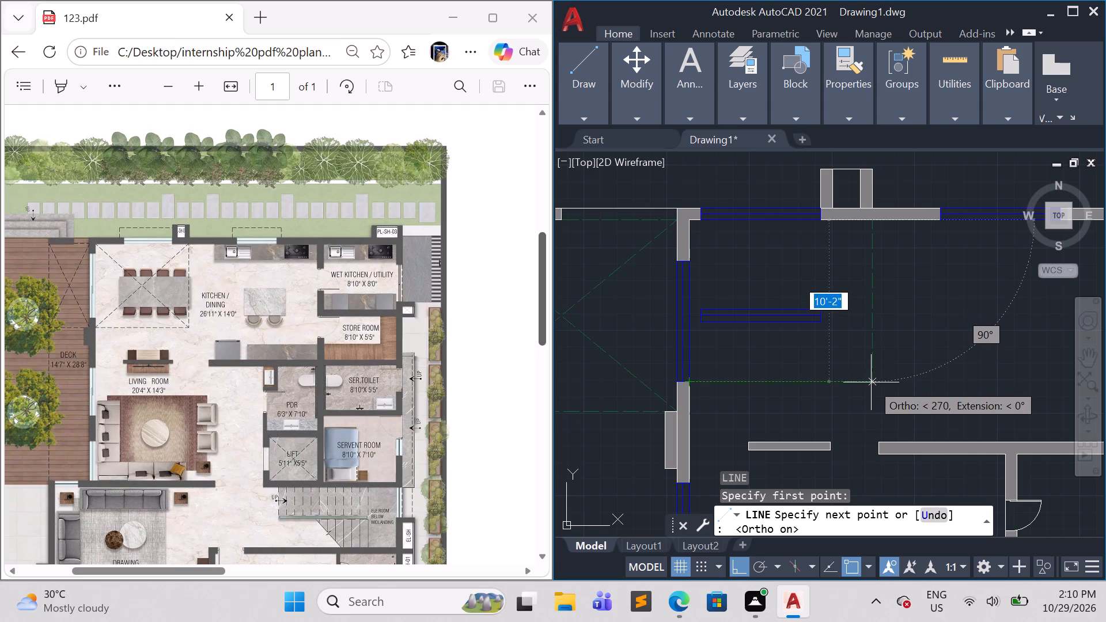
pyautogui.click(876, 382)
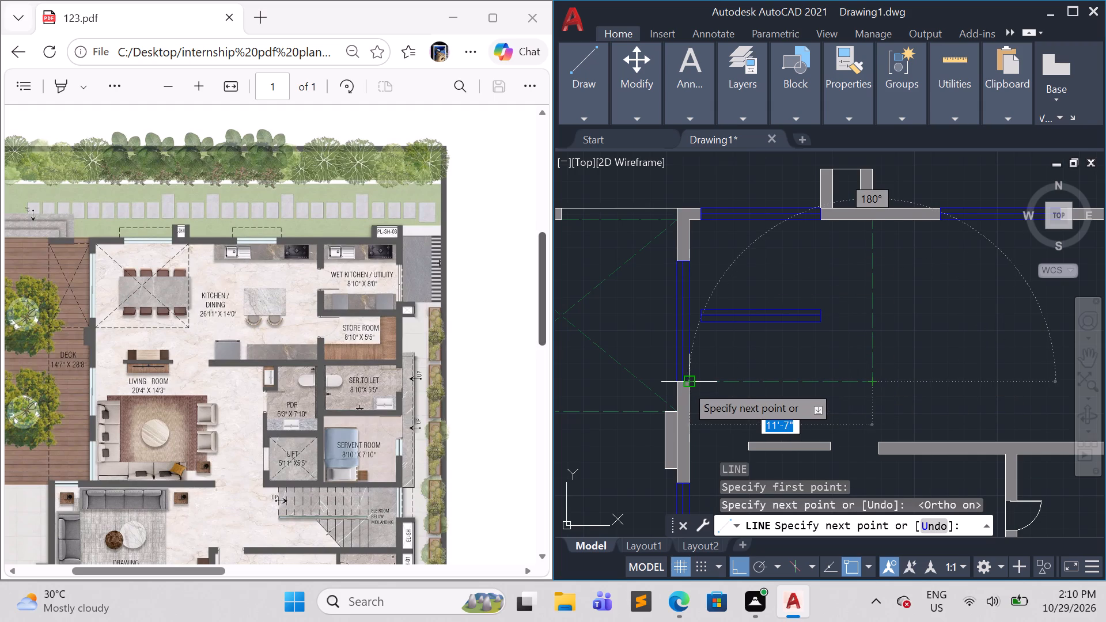
pyautogui.click(685, 385)
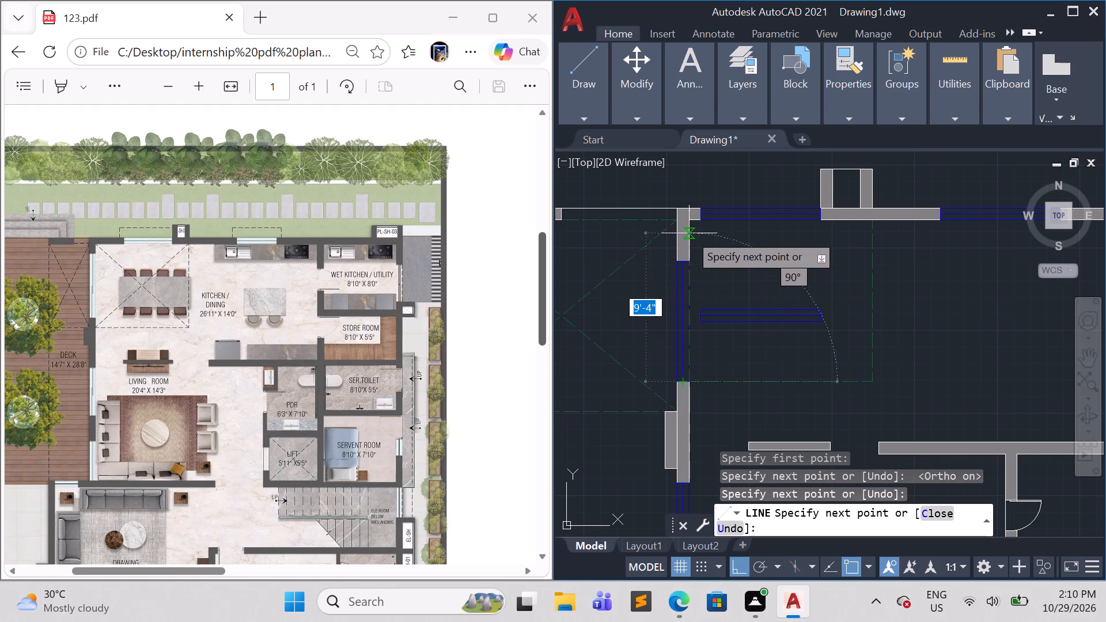
pyautogui.click(688, 219)
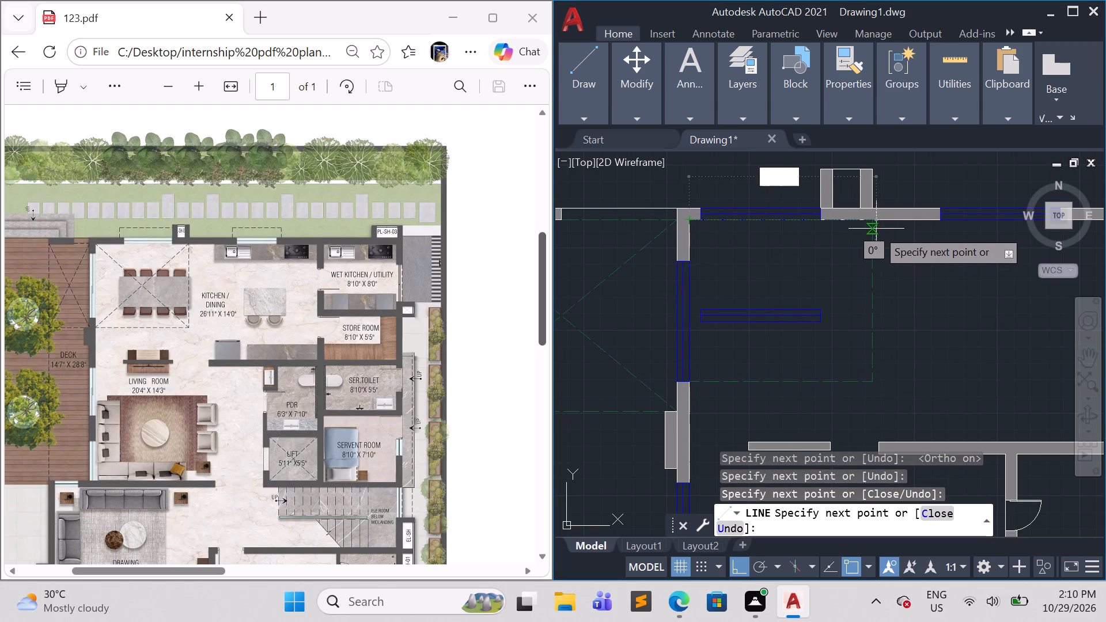
pyautogui.click(873, 219)
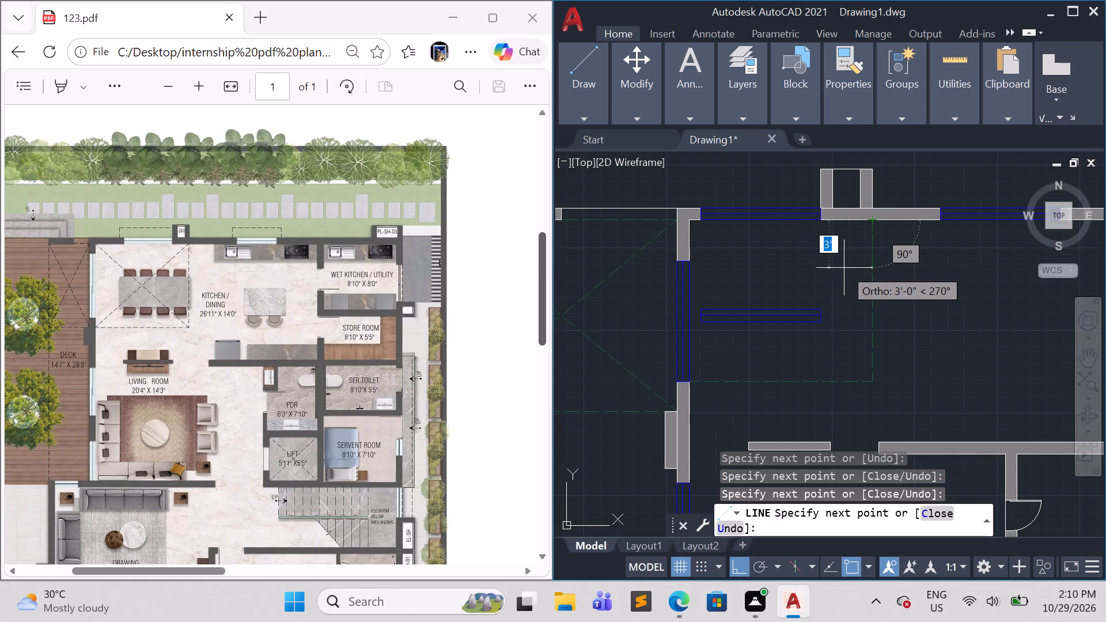
# Complete the dining area's dashed green outline along the west wall and draw two crossing diagonals between its opposite corners.
pyautogui.scroll(-3, 849, 298)
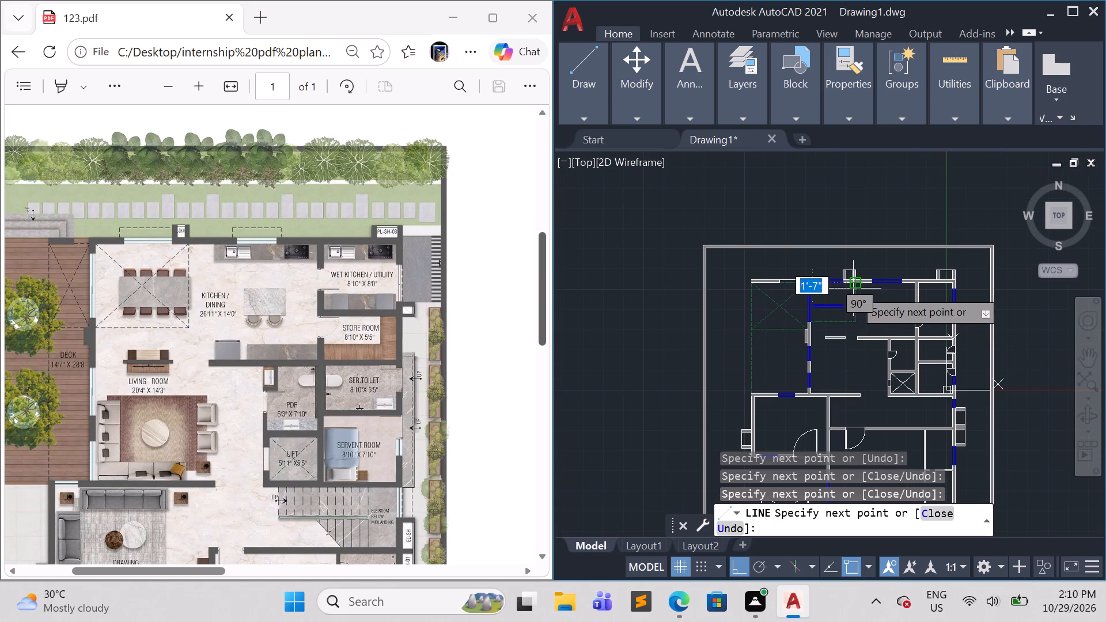
pyautogui.scroll(2, 853, 289)
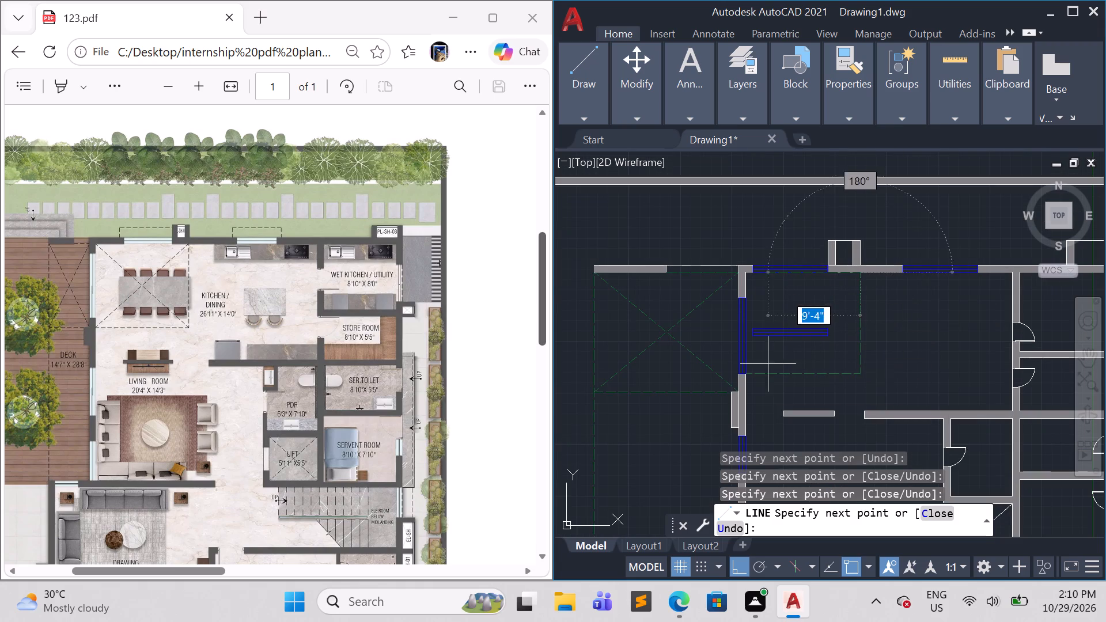
pyautogui.click(747, 374)
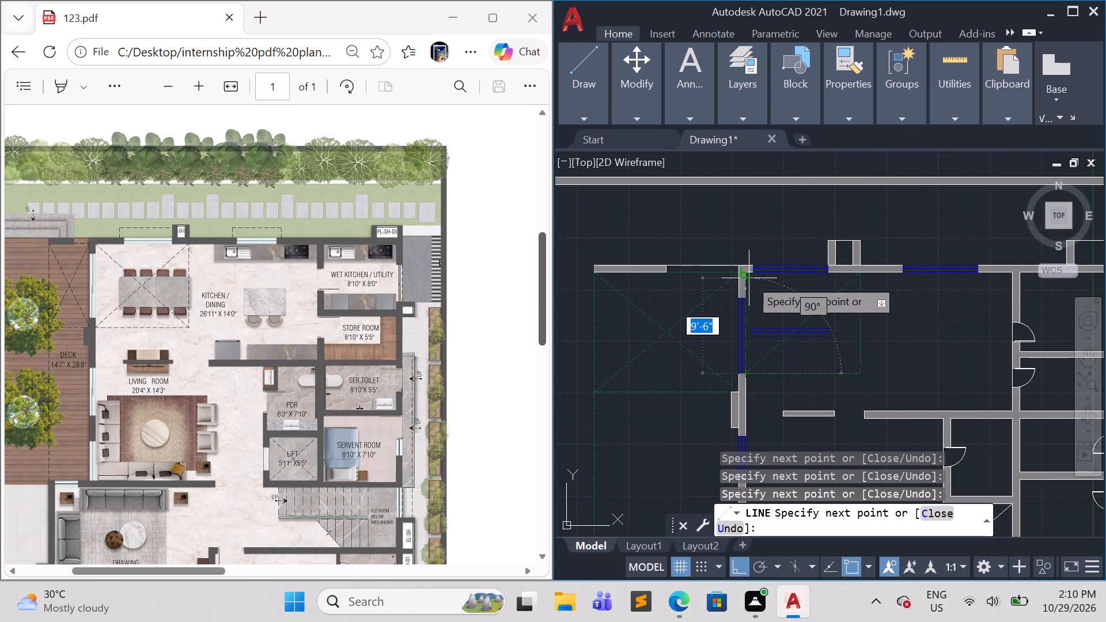
pyautogui.click(748, 272)
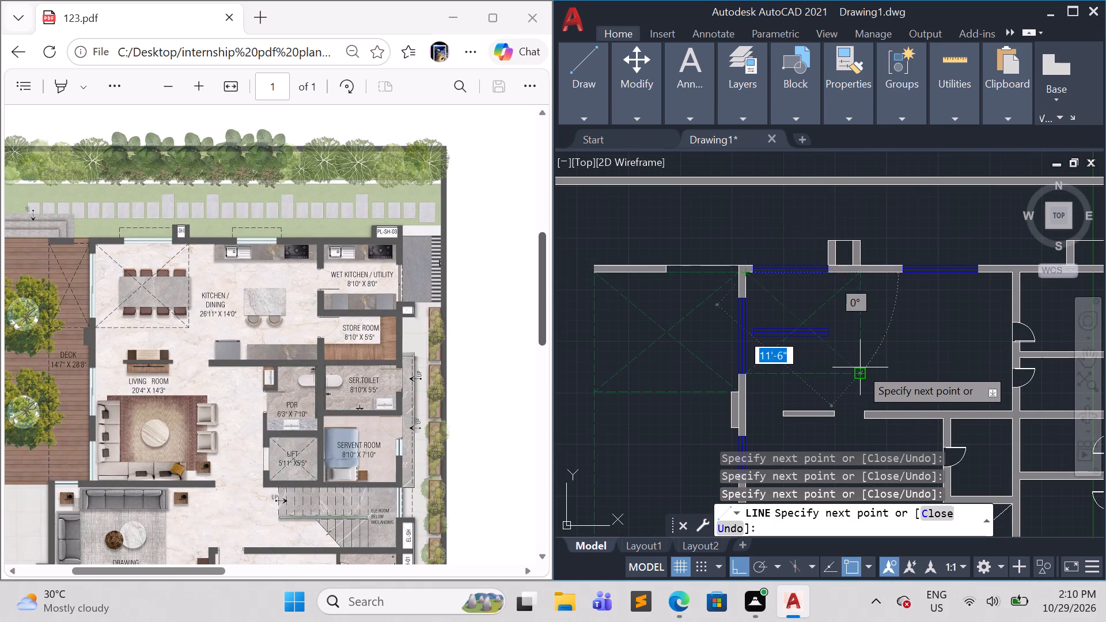
pyautogui.click(860, 367)
pyautogui.press('Escape')
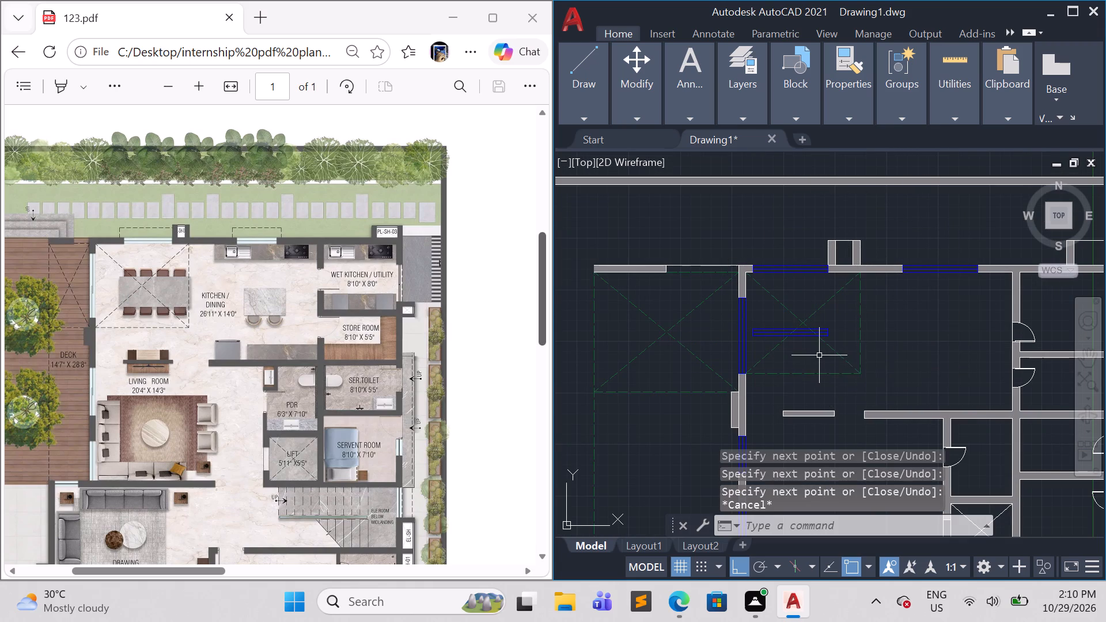
# Erase the stray blue window copy inside the dining area, including its leftover long line and both end lines.
pyautogui.scroll(3, 818, 353)
pyautogui.click(783, 322)
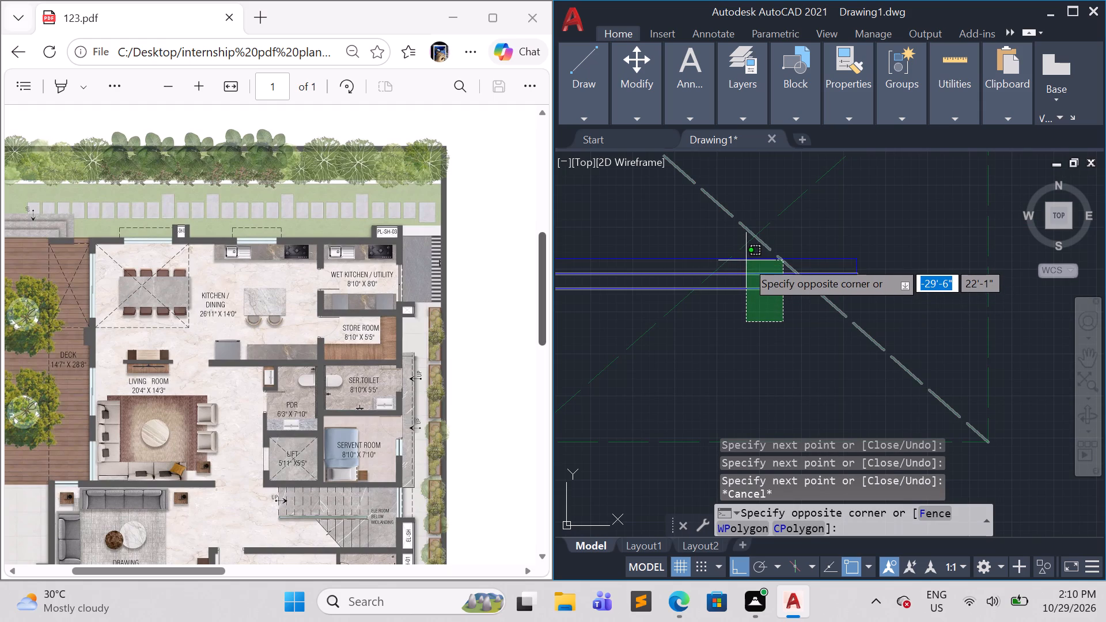
pyautogui.click(743, 263)
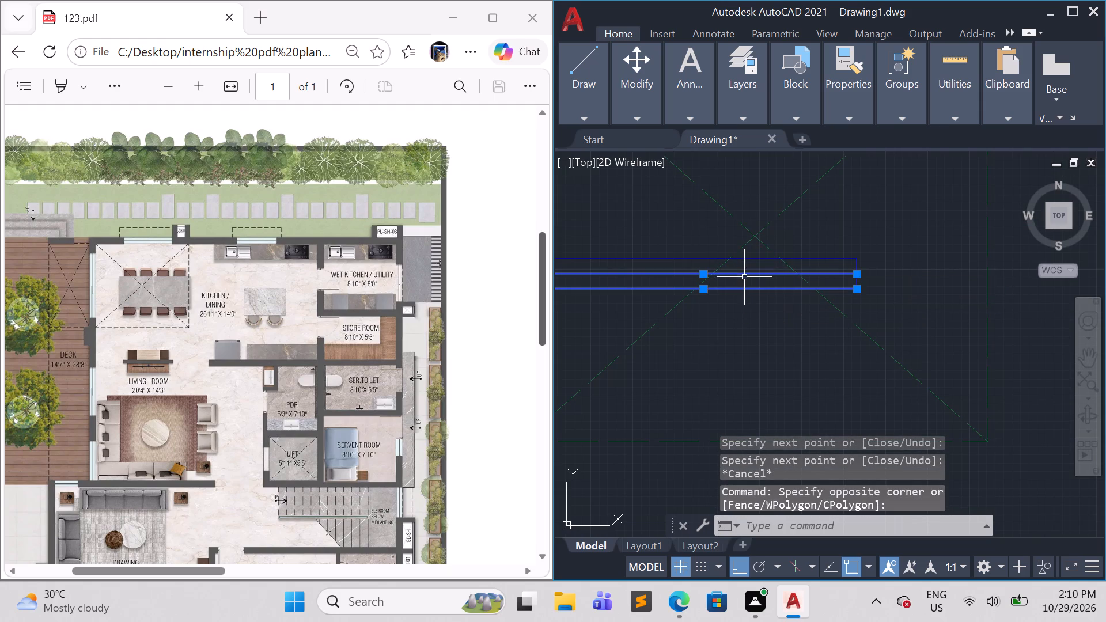
pyautogui.press('e')
pyautogui.press('Return')
pyautogui.click(897, 301)
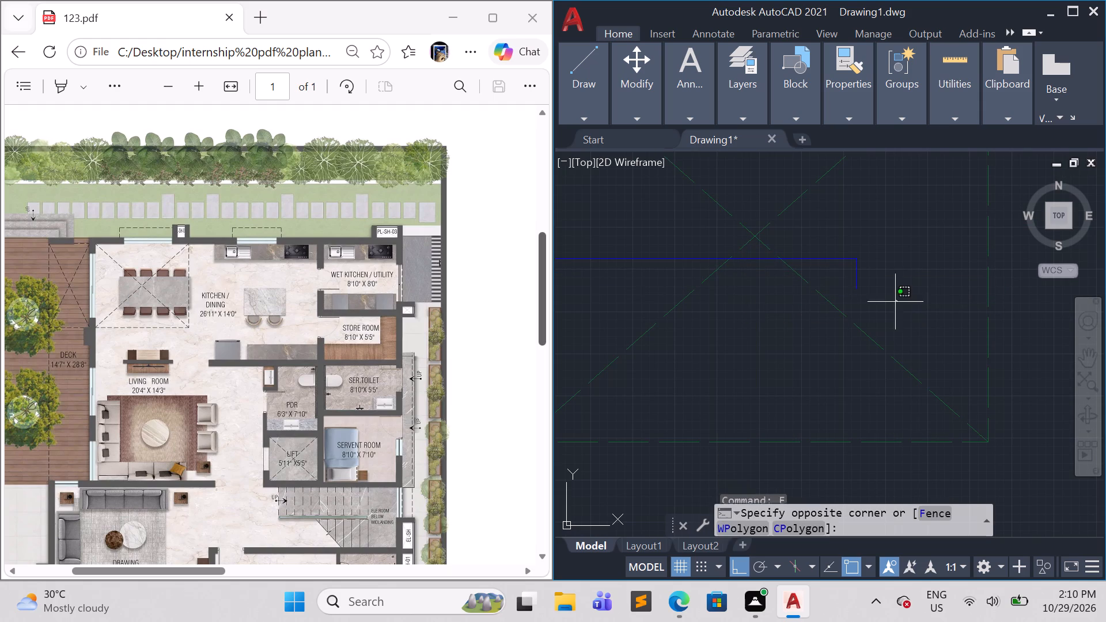
pyautogui.click(836, 244)
pyautogui.press('e')
pyautogui.press('Return')
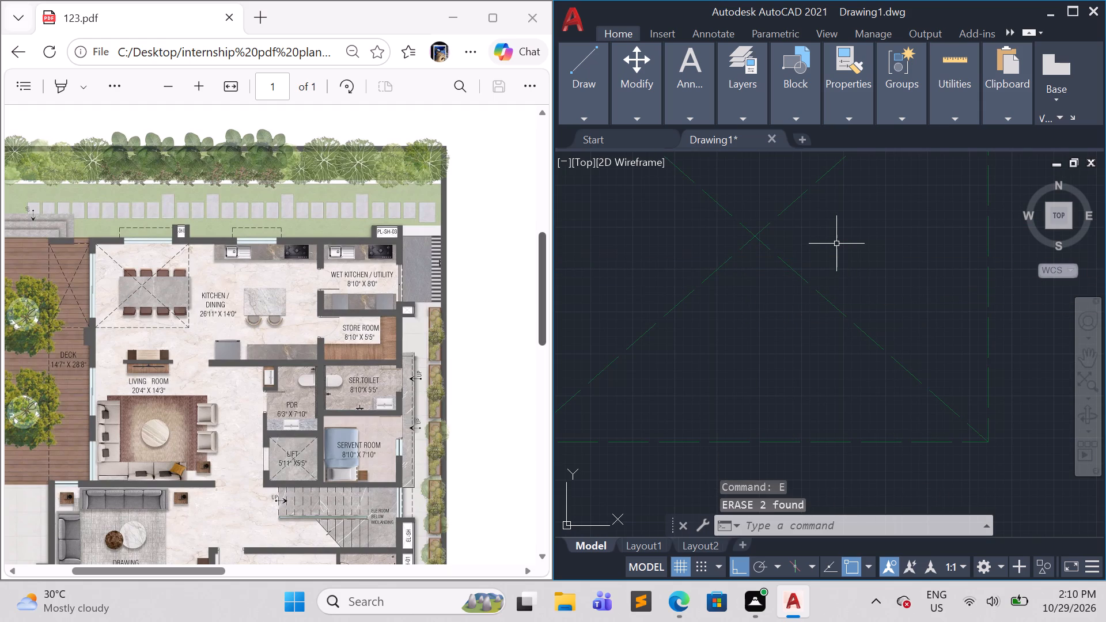
pyautogui.scroll(-3, 880, 278)
pyautogui.scroll(3, 788, 293)
pyautogui.click(844, 278)
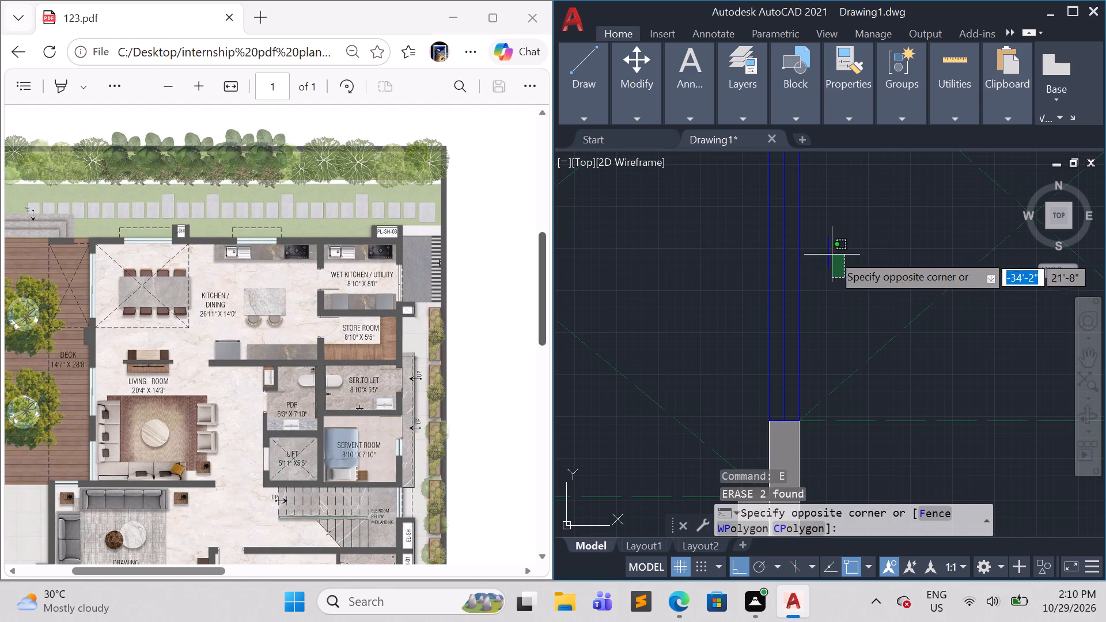
pyautogui.click(824, 243)
pyautogui.press('e')
pyautogui.press('Return')
pyautogui.scroll(-2, 824, 243)
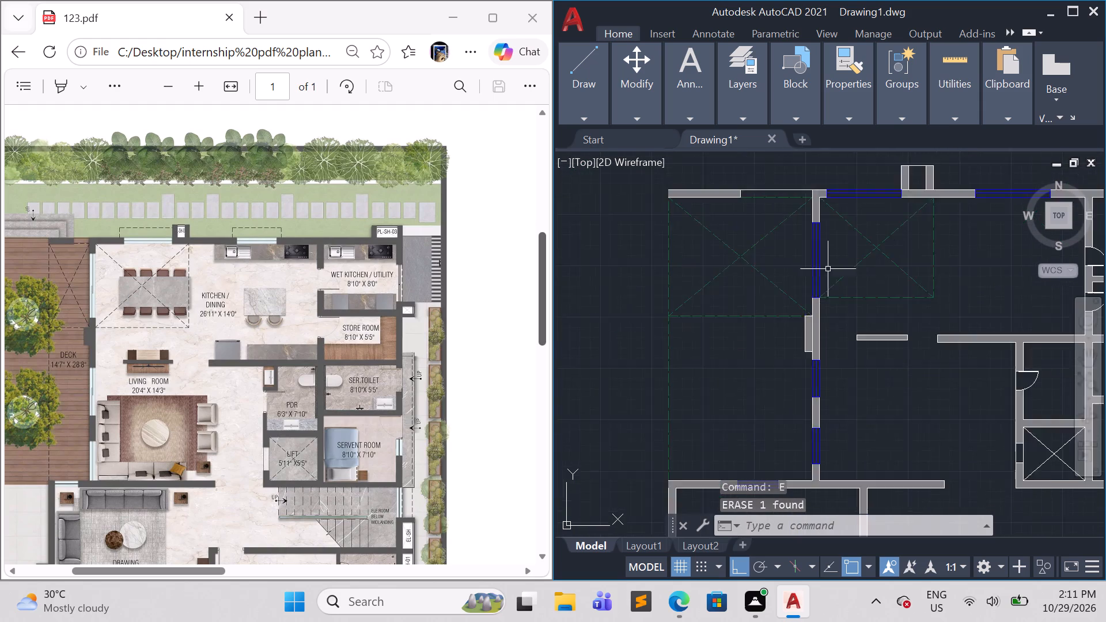
# Draw a dashed green outline 7'-7" wide outside the dining area's north window, from the shaft's northwest corner back to the wall.
pyautogui.scroll(-2, 828, 270)
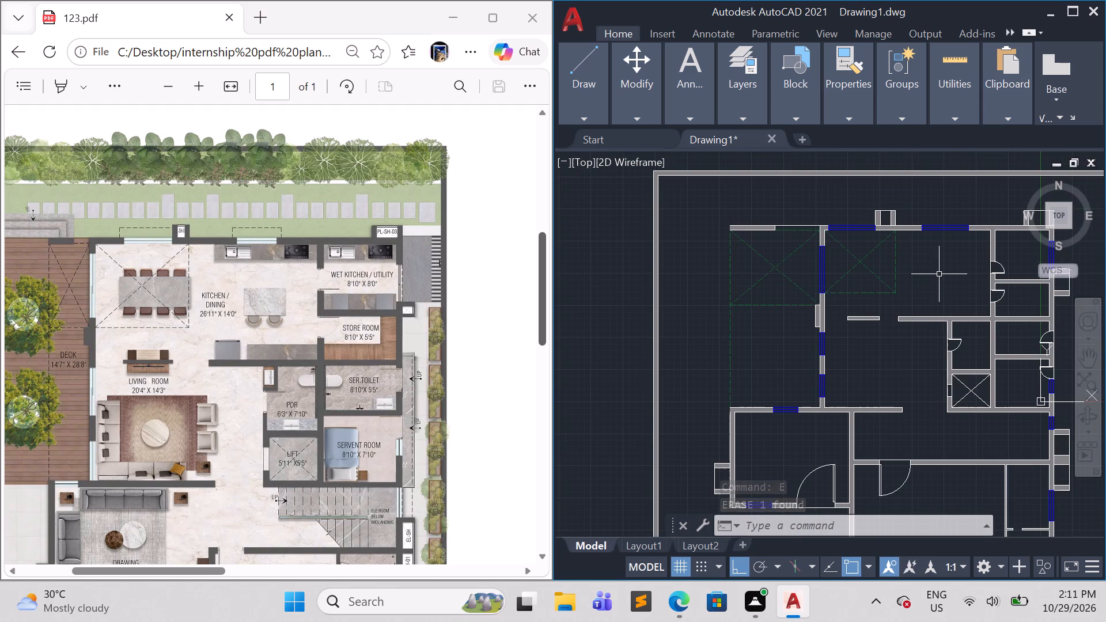
pyautogui.moveTo(939, 271); pyautogui.dragTo(885, 338, button='middle')
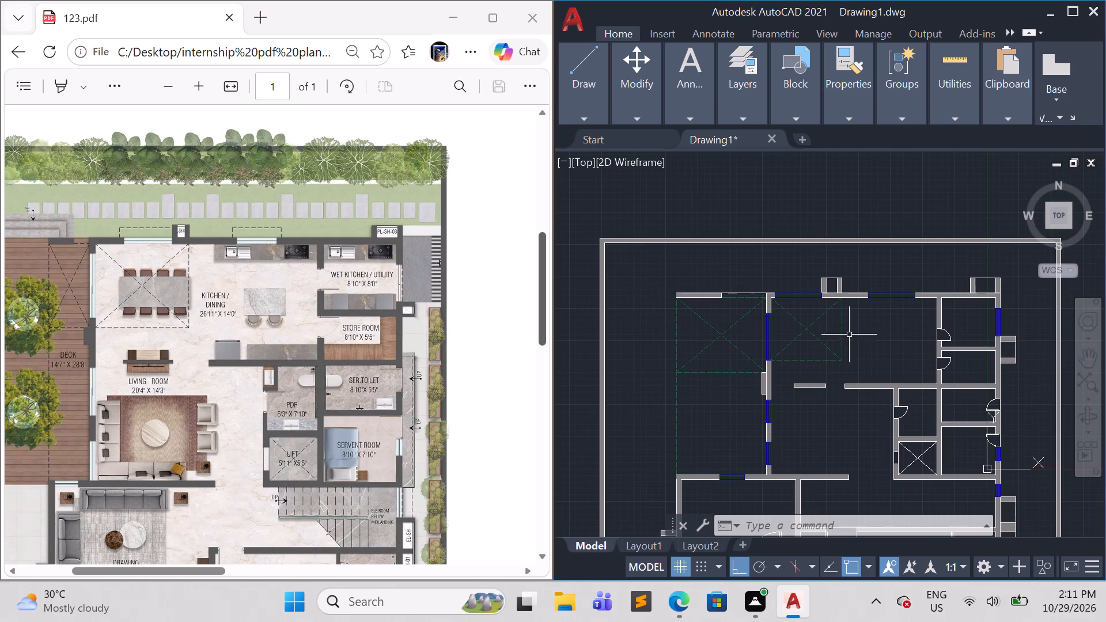
pyautogui.scroll(2, 831, 328)
pyautogui.moveTo(812, 364); pyautogui.dragTo(812, 408, button='middle')
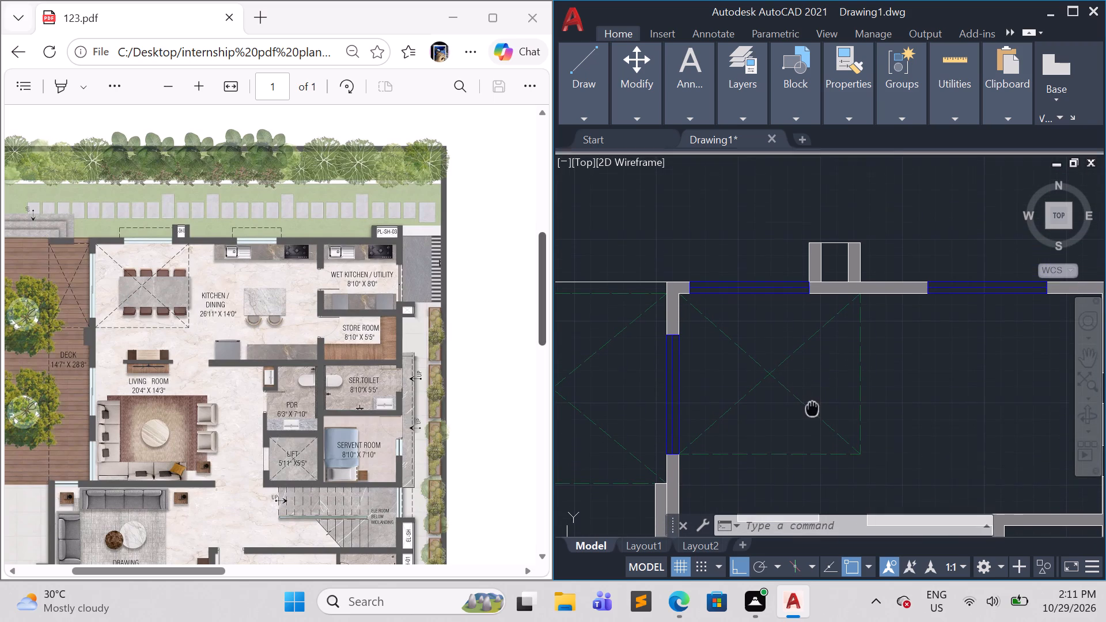
pyautogui.moveTo(812, 408); pyautogui.dragTo(812, 412, button='middle')
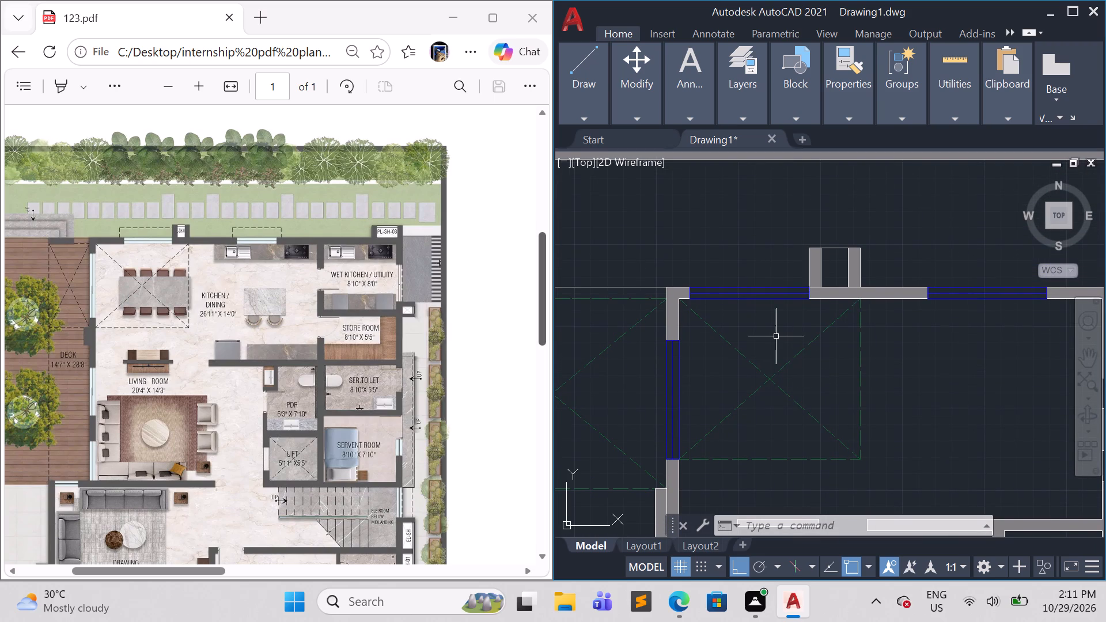
pyautogui.press('l')
pyautogui.press('Return')
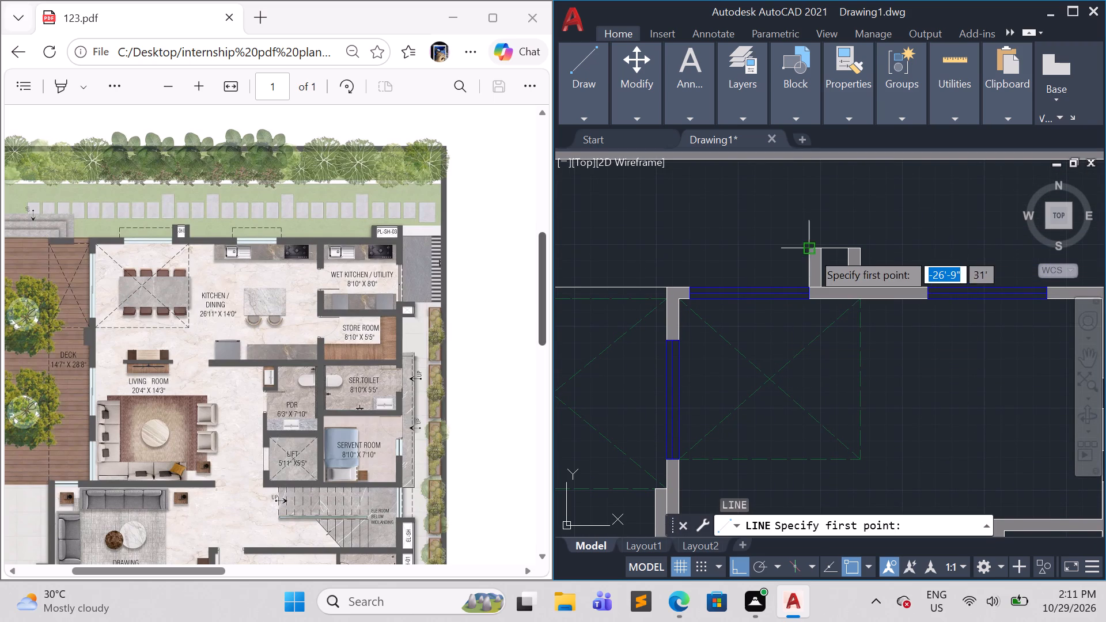
pyautogui.click(812, 252)
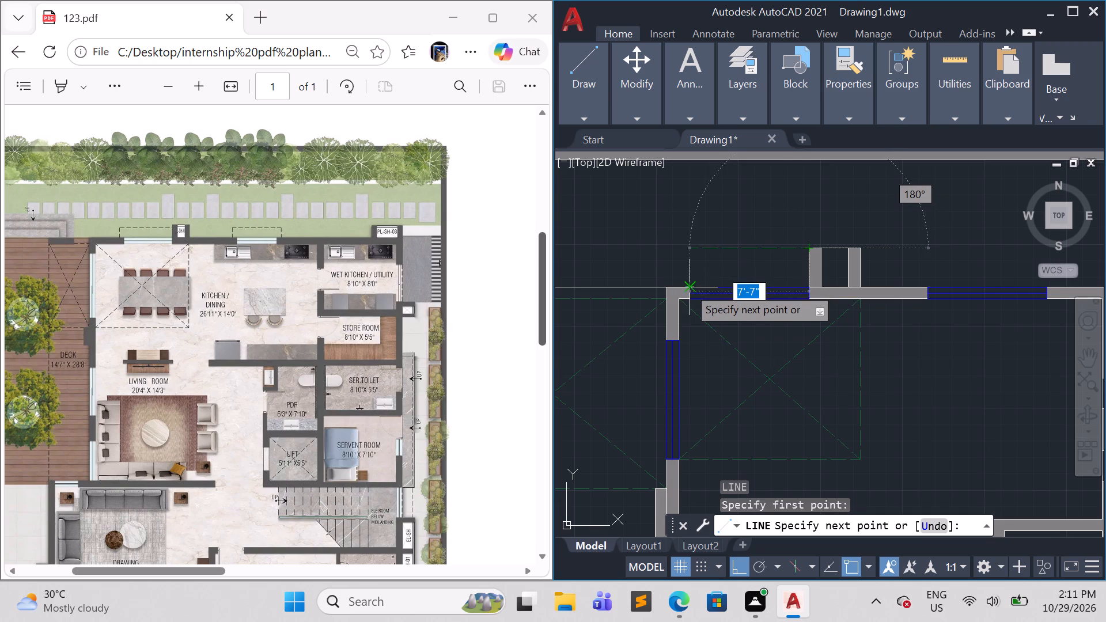
pyautogui.click(688, 244)
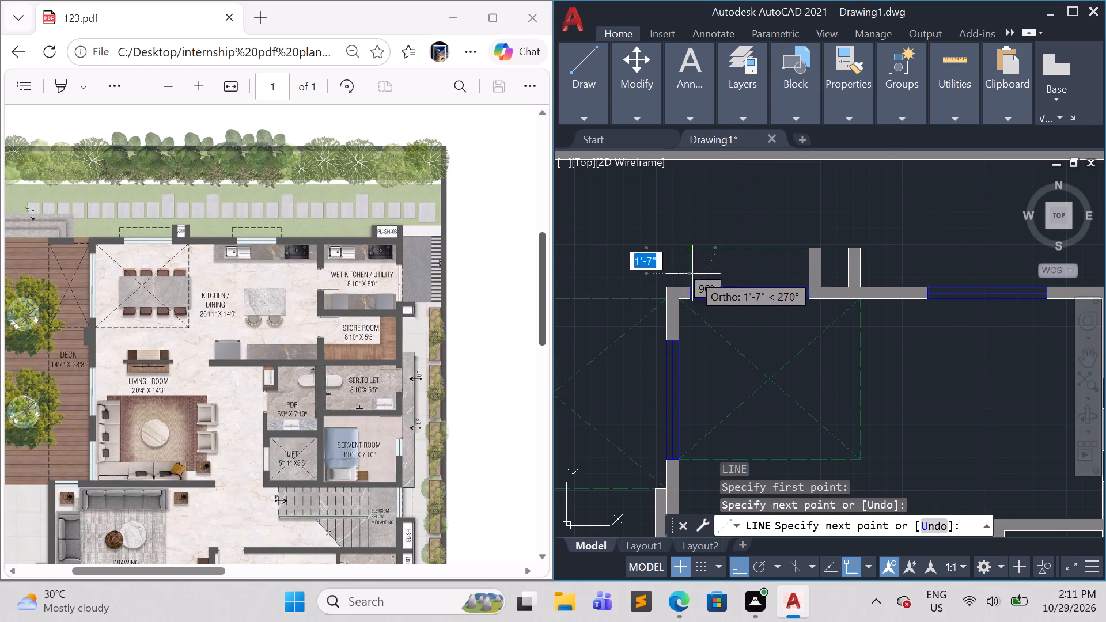
pyautogui.click(688, 288)
pyautogui.press('Escape')
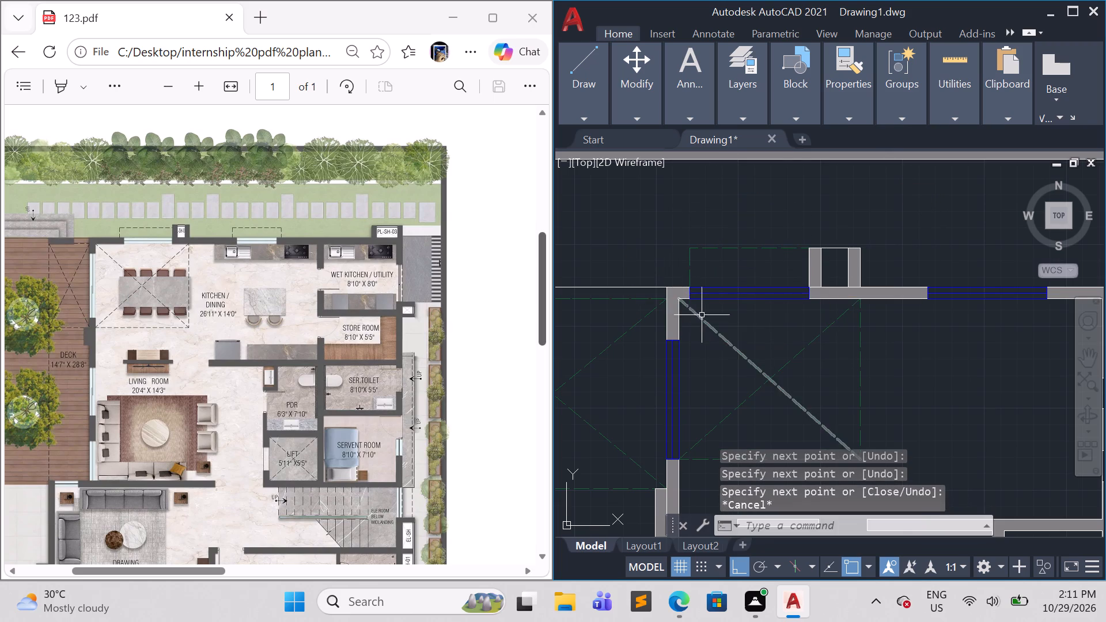
# Draw a three-sided dashed green outline about 10'-0" wide outside the north wall, around the kitchen window east of the shaft.
pyautogui.scroll(-2, 785, 333)
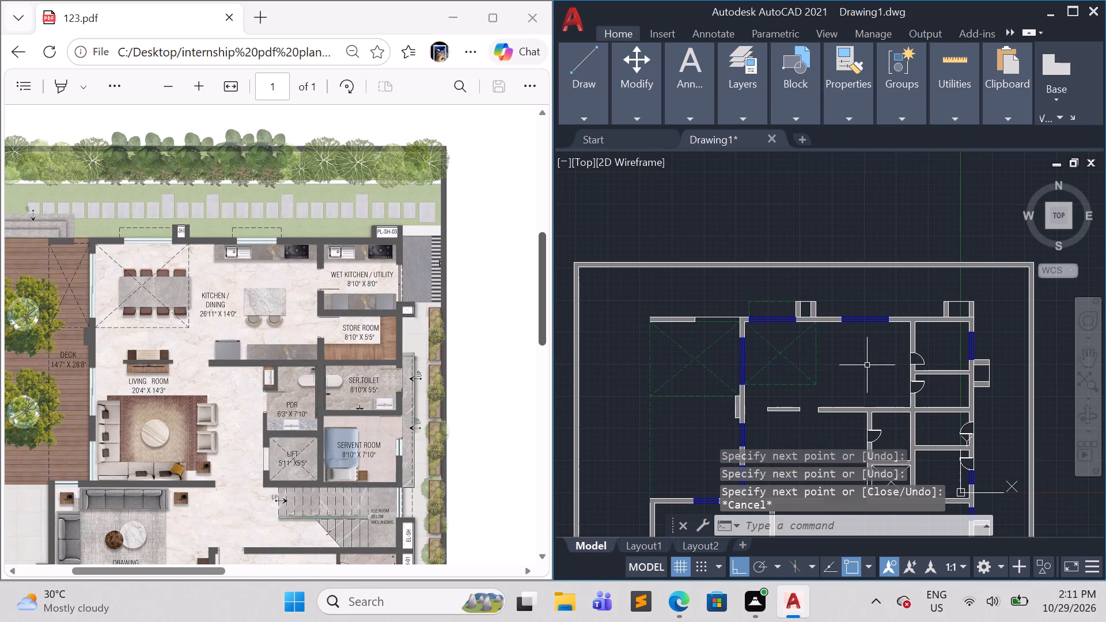
pyautogui.moveTo(868, 365); pyautogui.dragTo(791, 367, button='middle')
pyautogui.scroll(2, 788, 332)
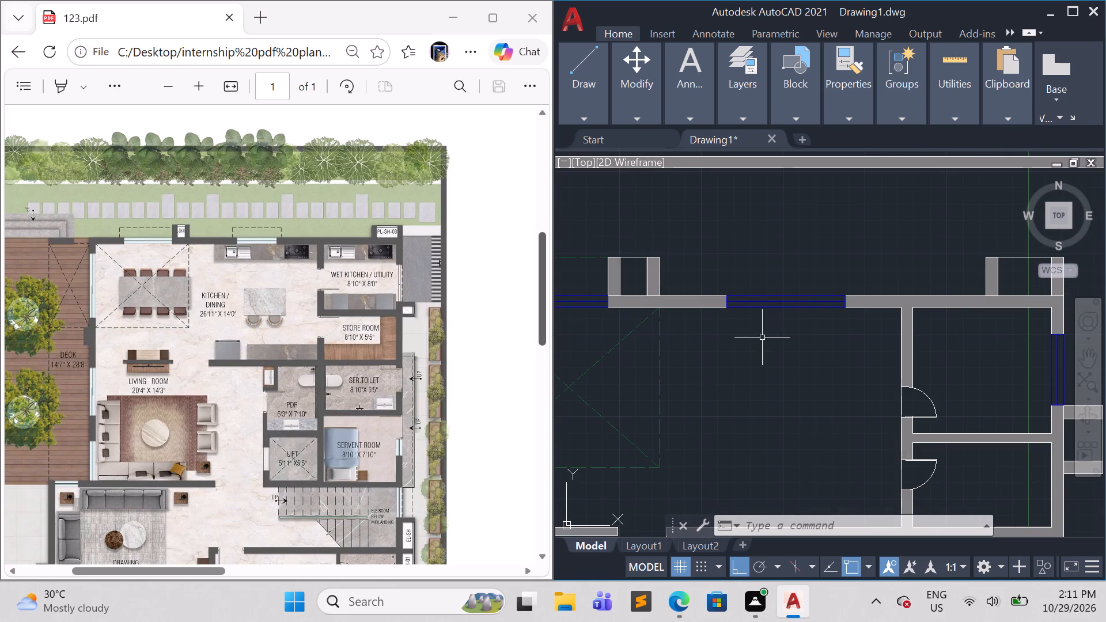
pyautogui.press('l')
pyautogui.press('Return')
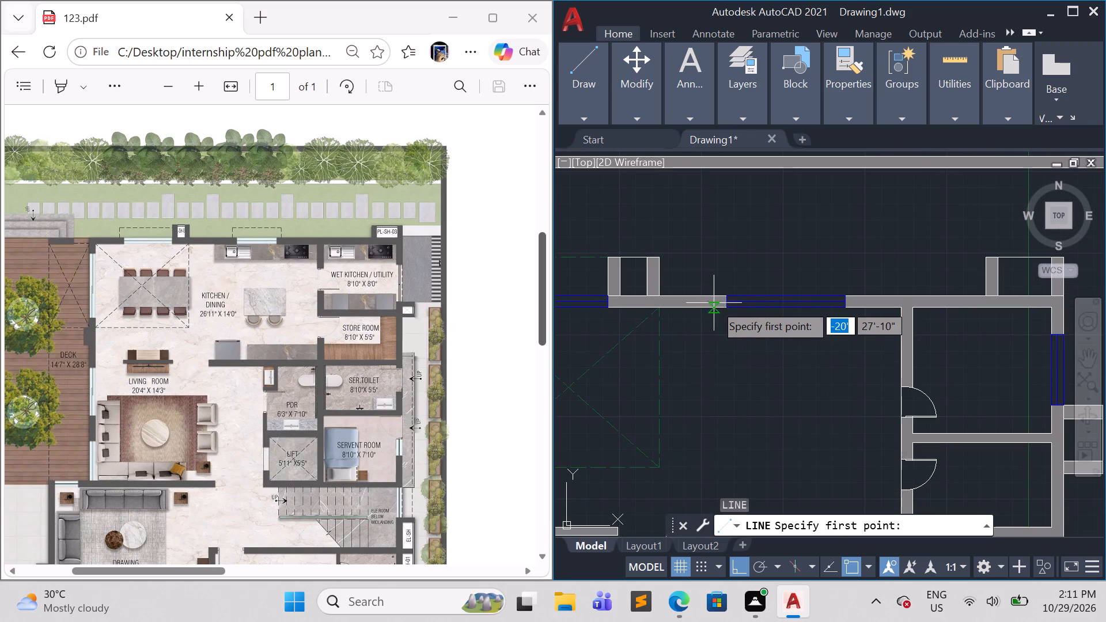
pyautogui.click(706, 295)
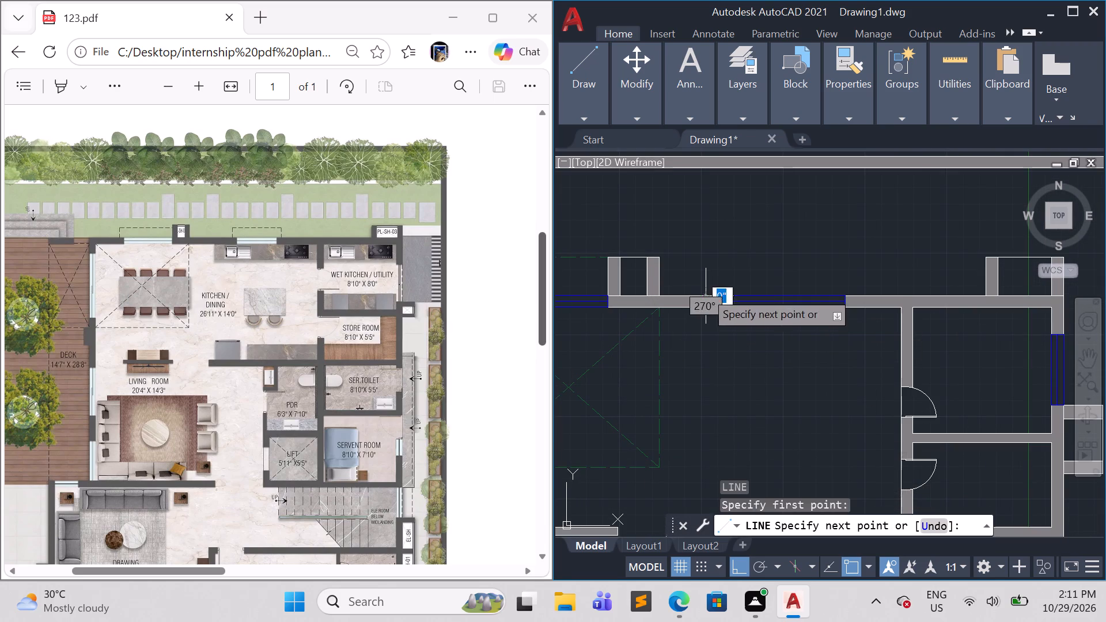
pyautogui.click(699, 274)
pyautogui.click(891, 276)
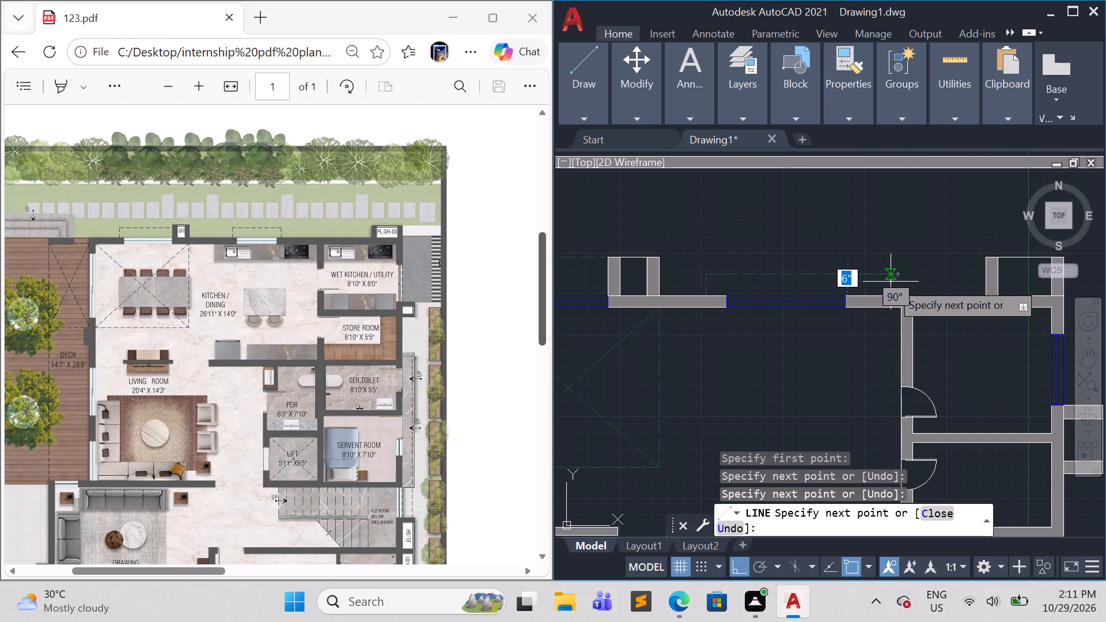
pyautogui.hotkey('ctrl', 'z')
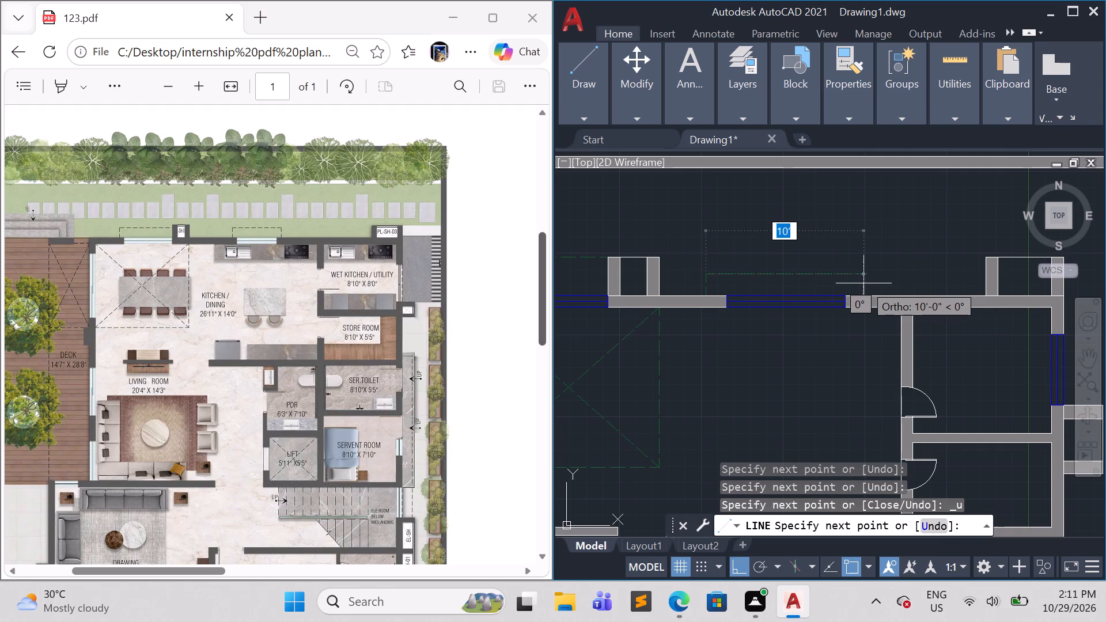
pyautogui.click(863, 283)
pyautogui.click(863, 293)
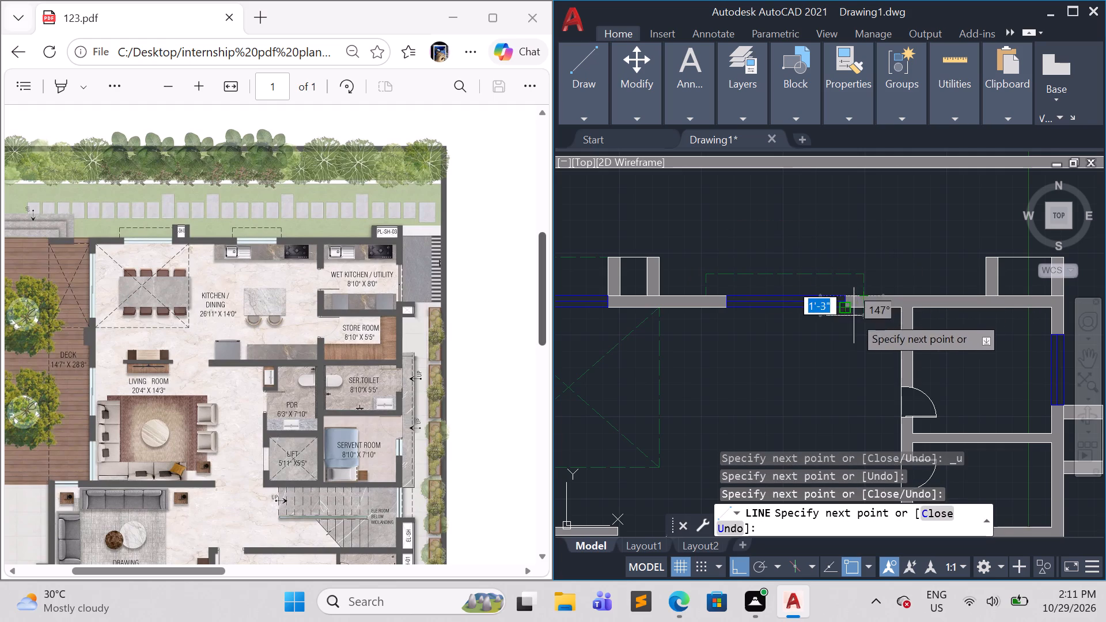
pyautogui.press('Escape')
# Draw a three-sided dashed green outline about 17'-2" long outside the east wall, from the servant room's south wall to just past the store room's south wall.
pyautogui.scroll(-1, 849, 355)
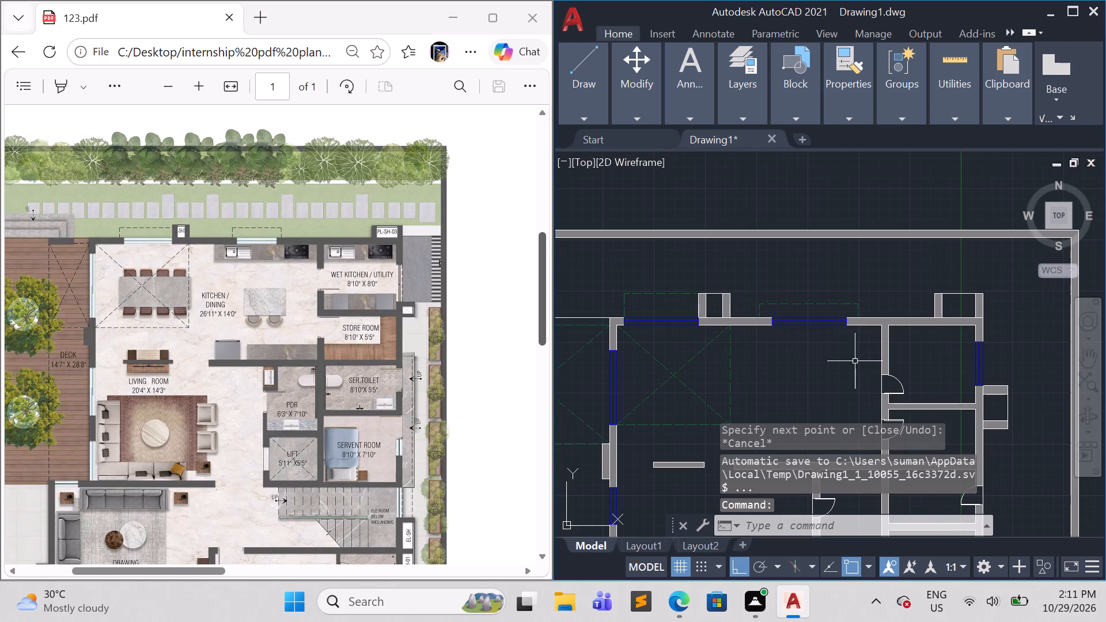
pyautogui.scroll(-1, 859, 365)
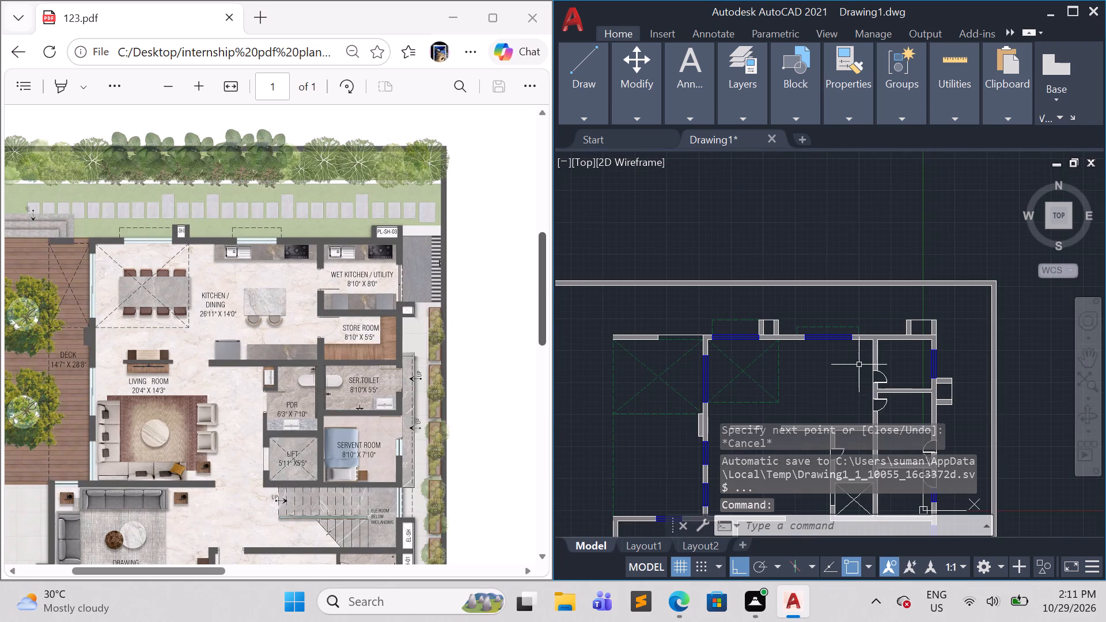
pyautogui.moveTo(1025, 420); pyautogui.dragTo(934, 198, button='middle')
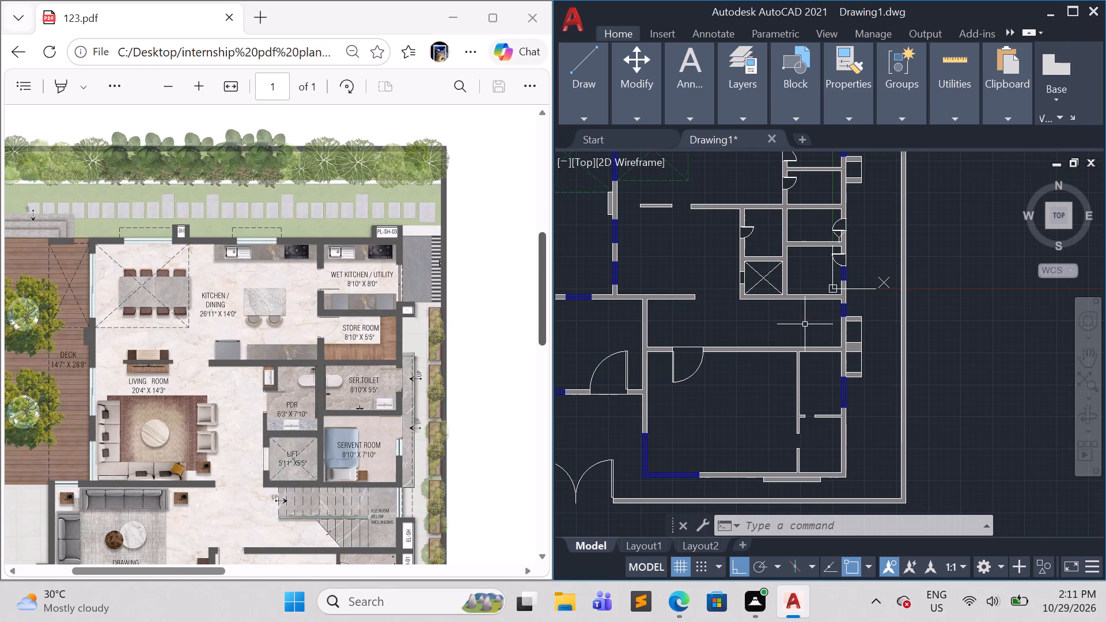
pyautogui.moveTo(788, 337); pyautogui.dragTo(765, 421, button='middle')
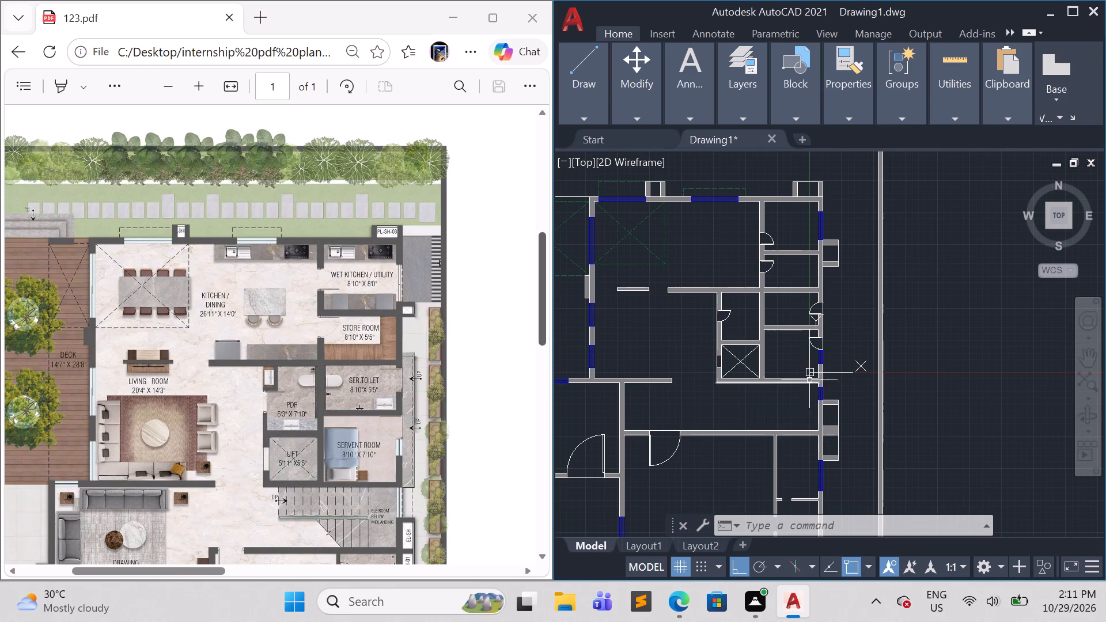
pyautogui.scroll(1, 840, 361)
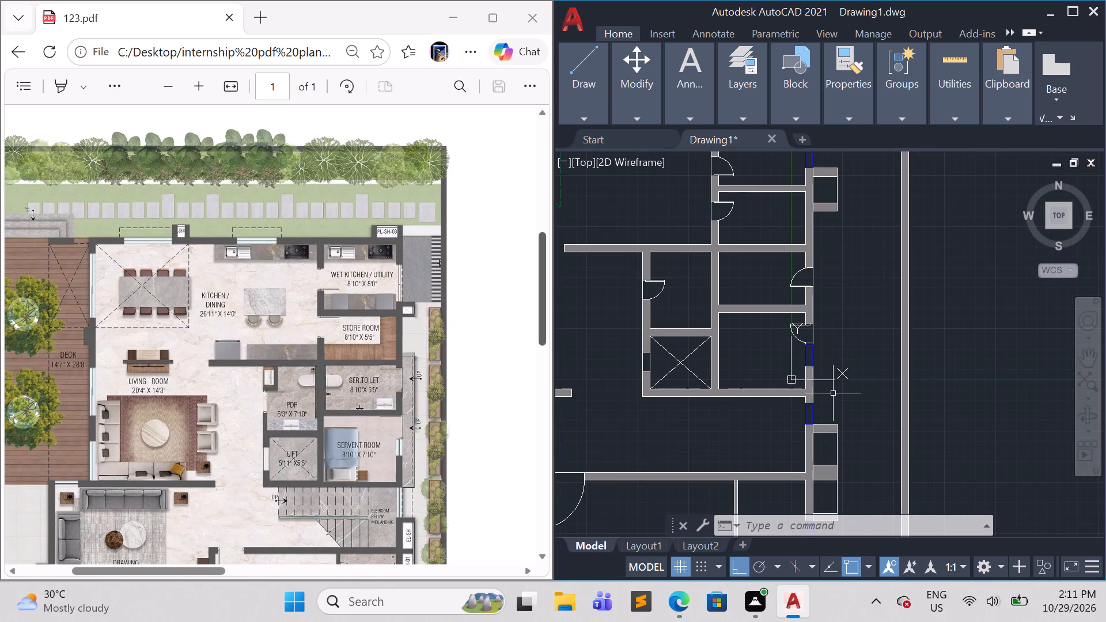
pyautogui.press('l')
pyautogui.press('Return')
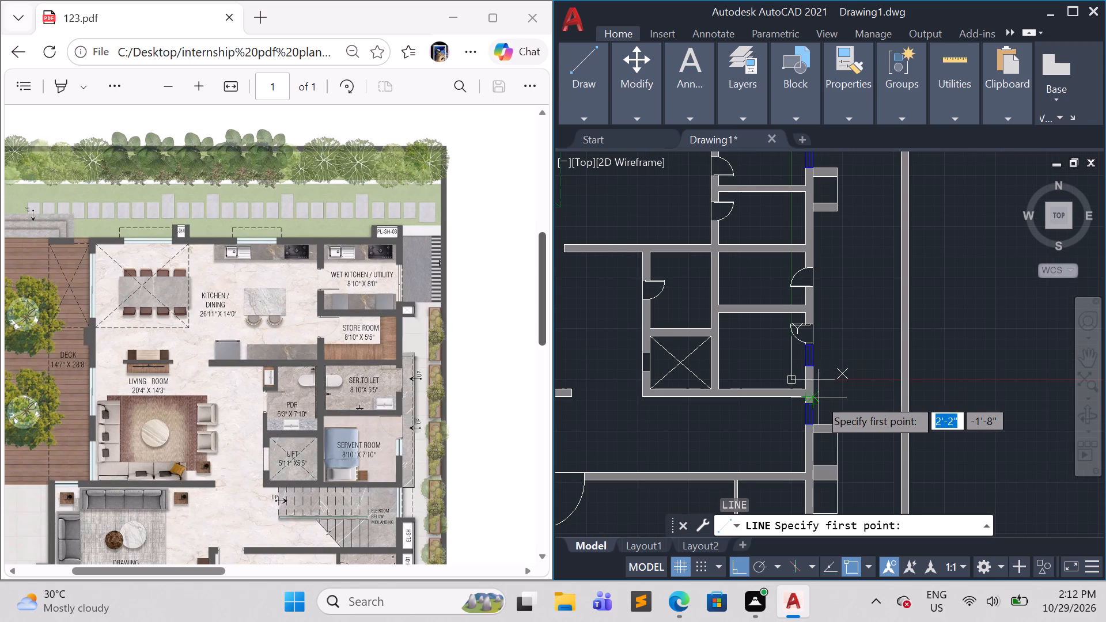
pyautogui.click(813, 398)
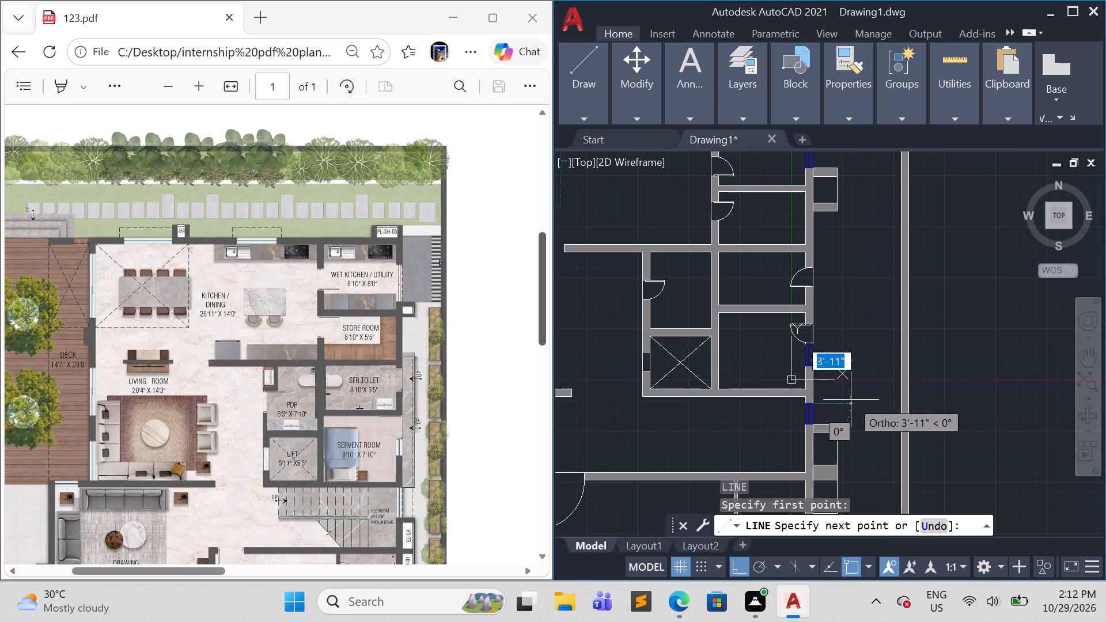
pyautogui.click(859, 396)
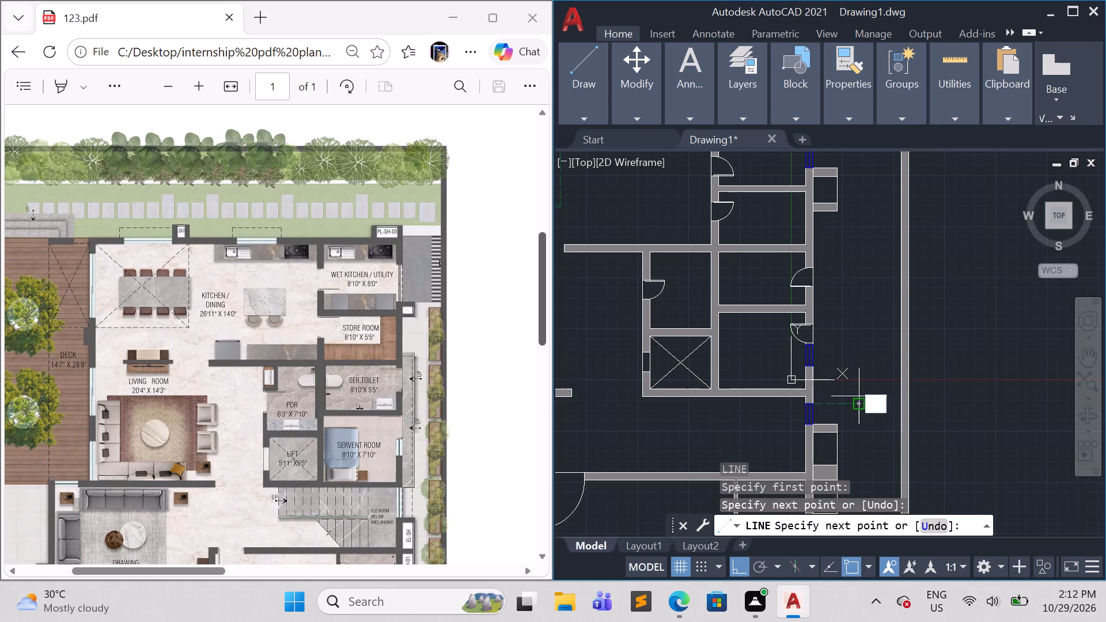
pyautogui.click(858, 234)
pyautogui.click(817, 234)
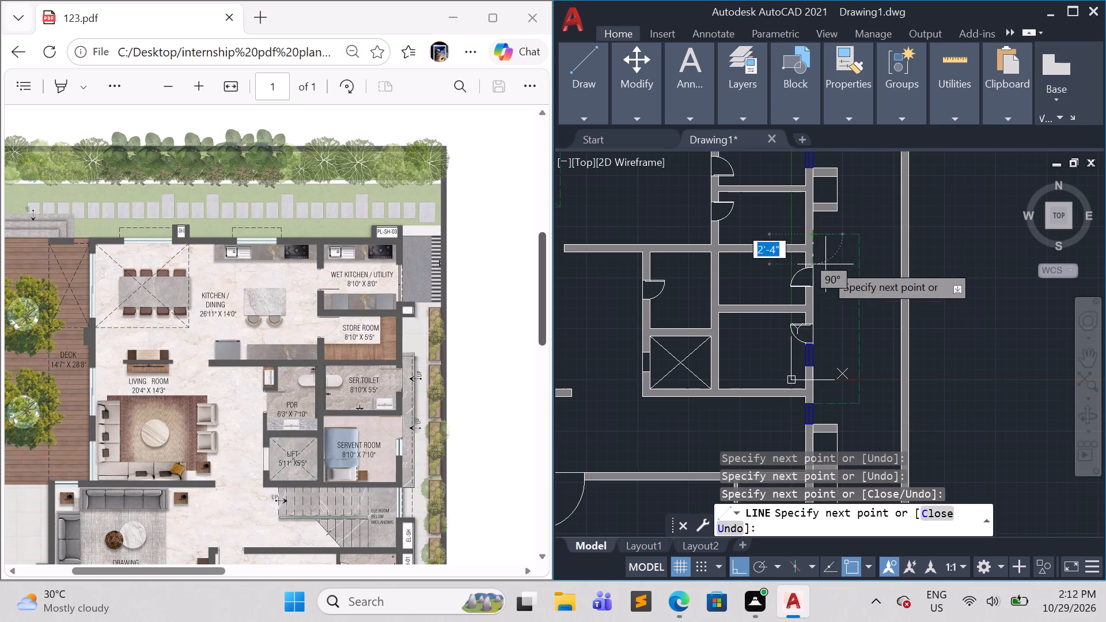
# Undo the three-sided dashed green outline just drawn outside the east wall.
pyautogui.press('Escape')
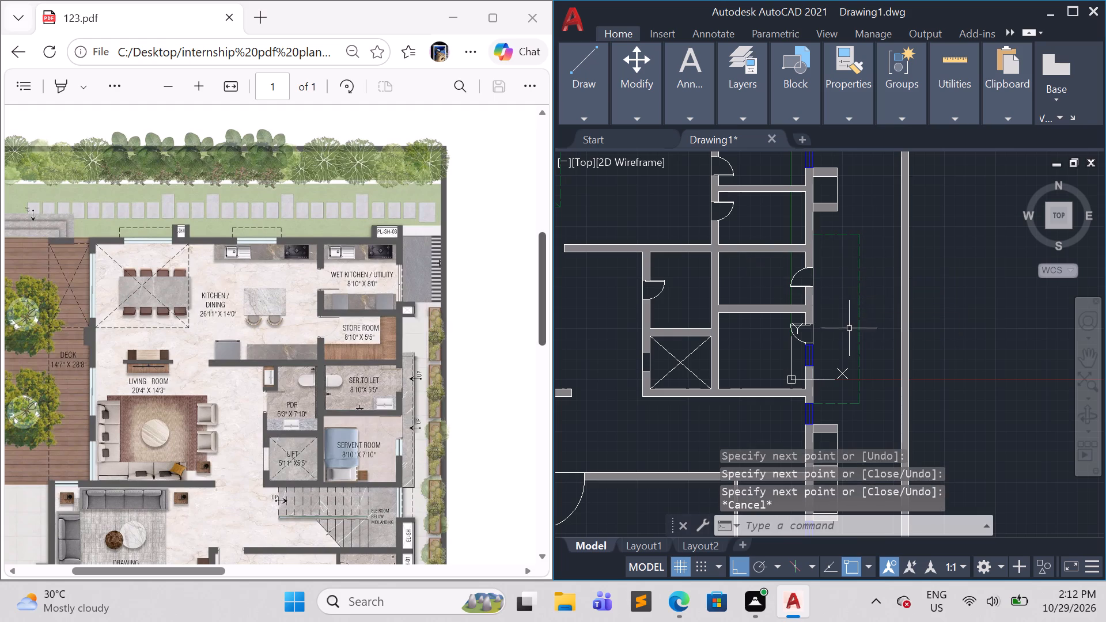
pyautogui.scroll(-2, 869, 350)
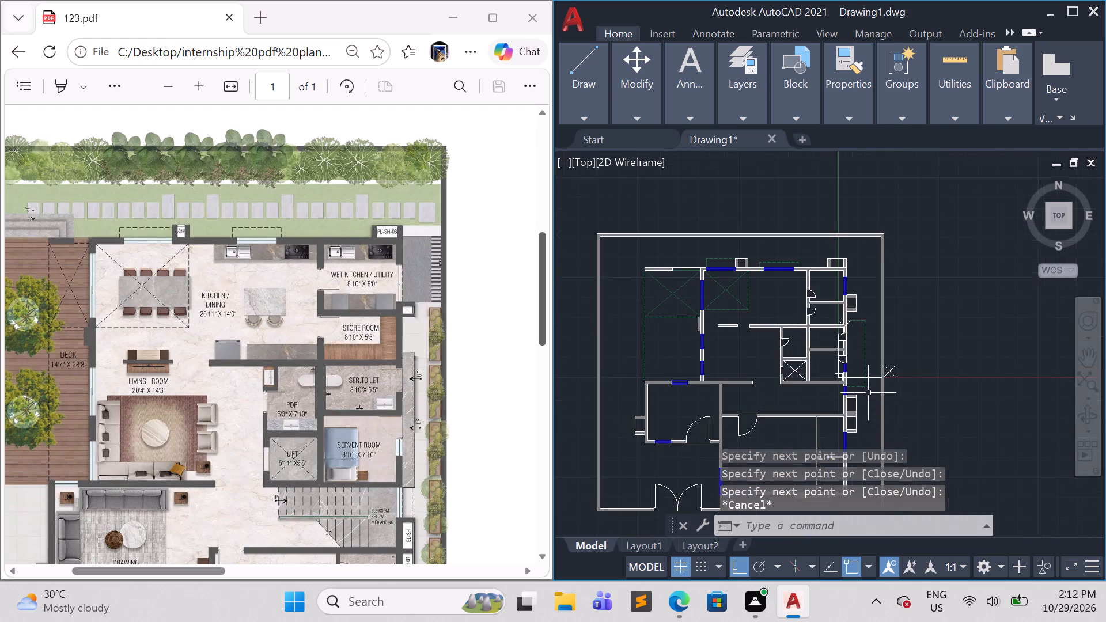
pyautogui.moveTo(868, 393); pyautogui.dragTo(890, 280, button='middle')
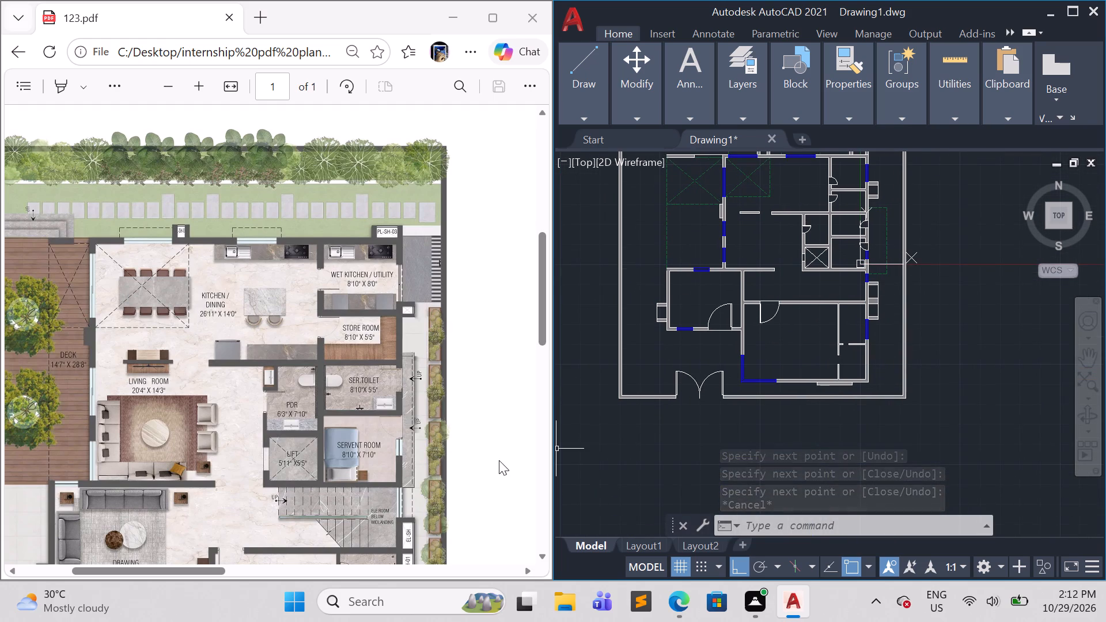
pyautogui.scroll(-2, 468, 458)
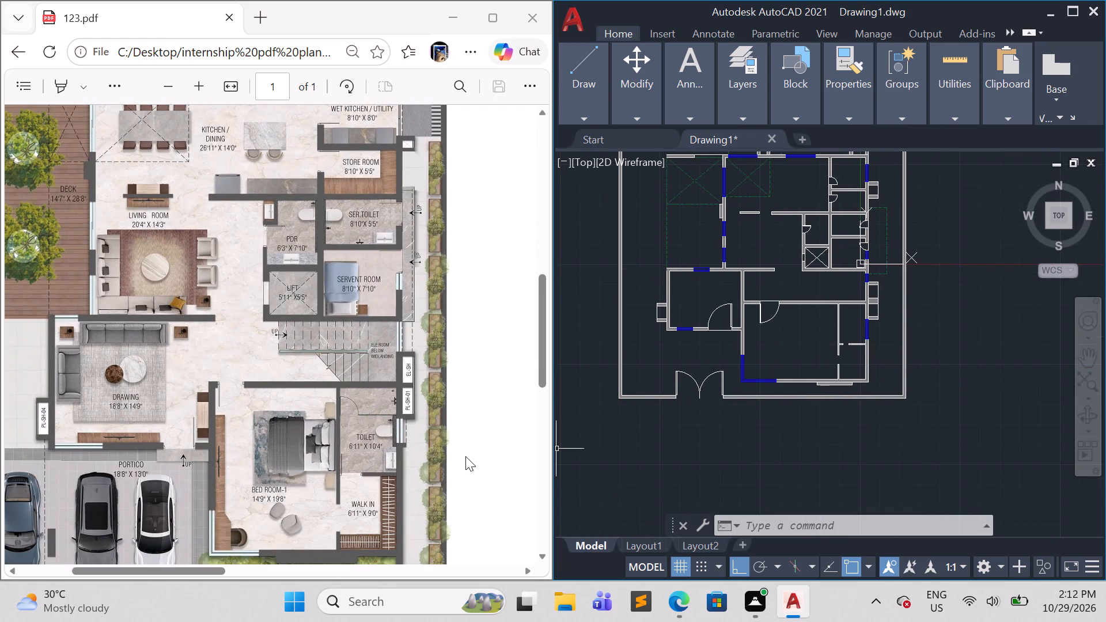
pyautogui.scroll(1, 877, 313)
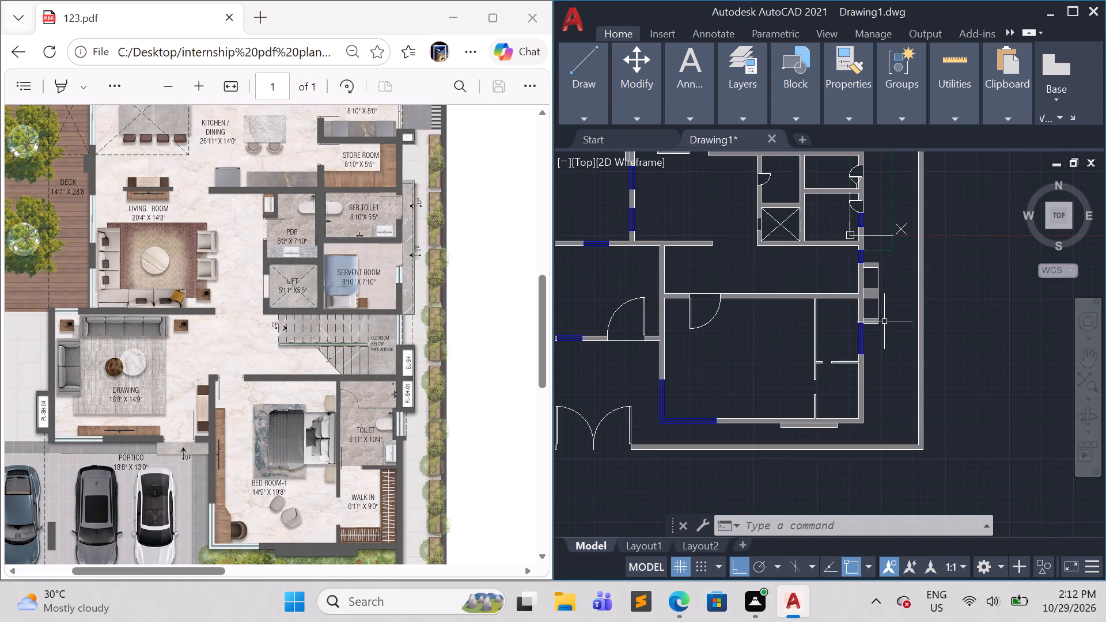
pyautogui.moveTo(890, 351); pyautogui.dragTo(859, 478, button='middle')
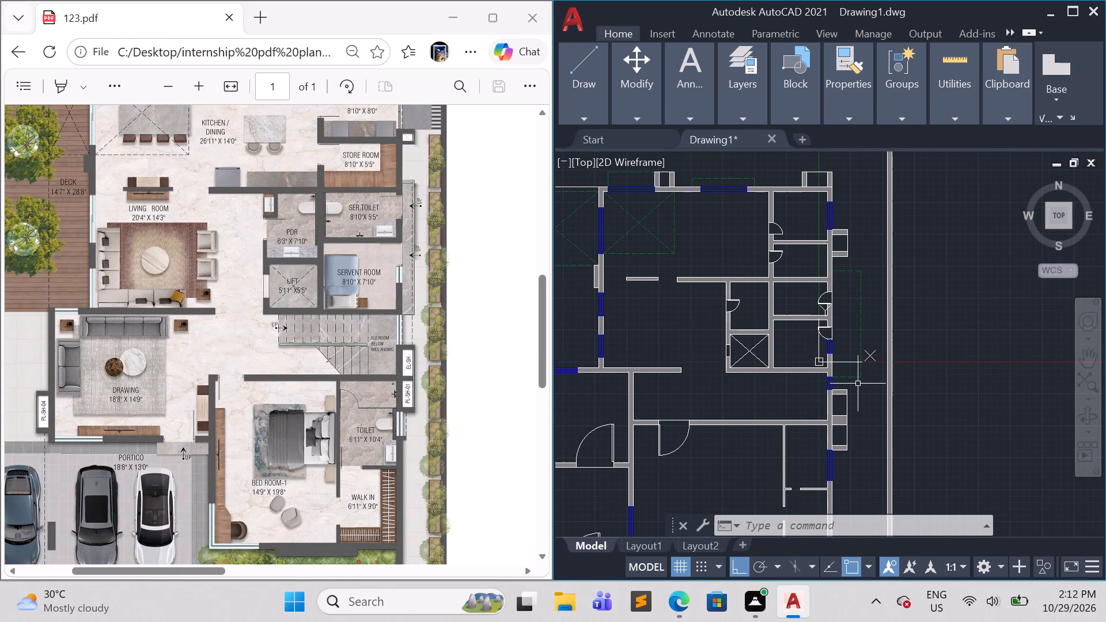
pyautogui.press('Escape')
pyautogui.scroll(1, 862, 388)
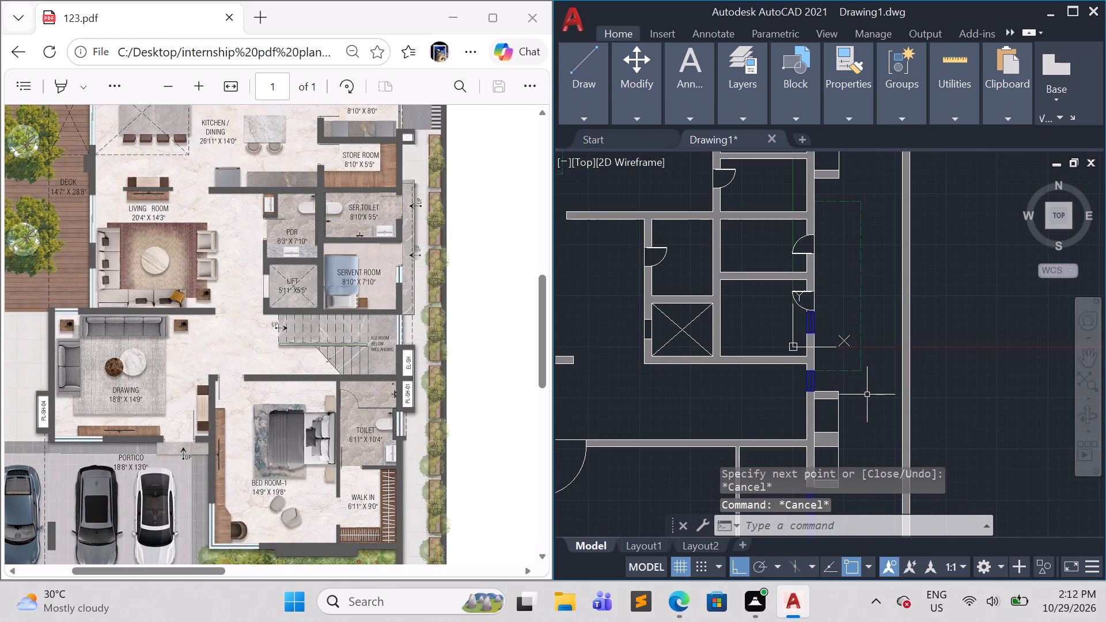
pyautogui.click(861, 367)
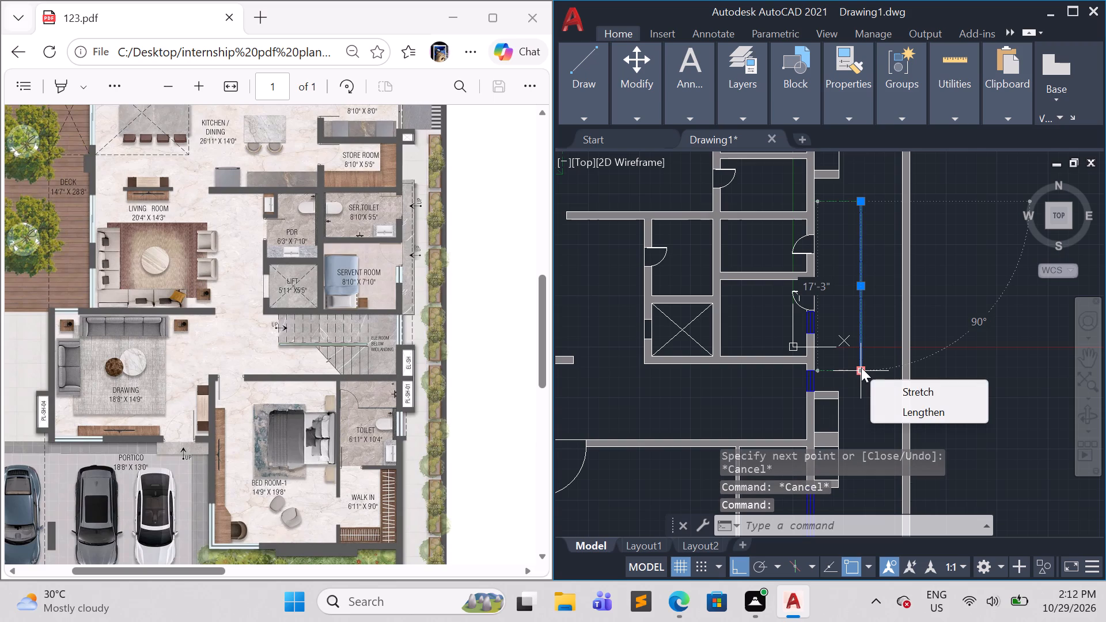
pyautogui.press('e')
pyautogui.press('Return')
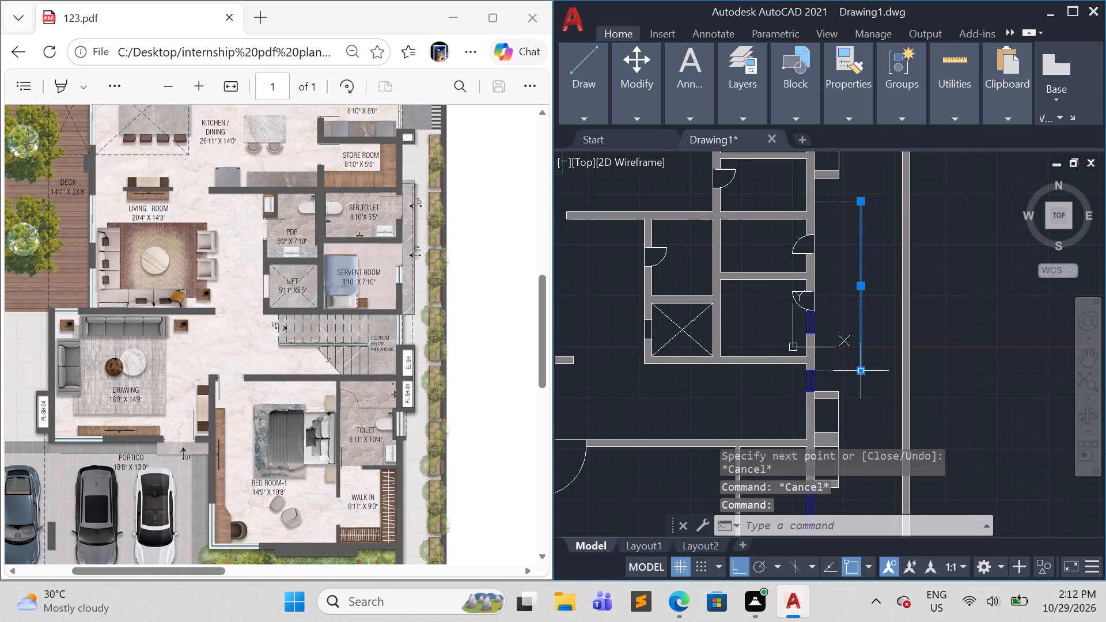
pyautogui.press('Escape')
pyautogui.hotkey('ctrl', 'z')
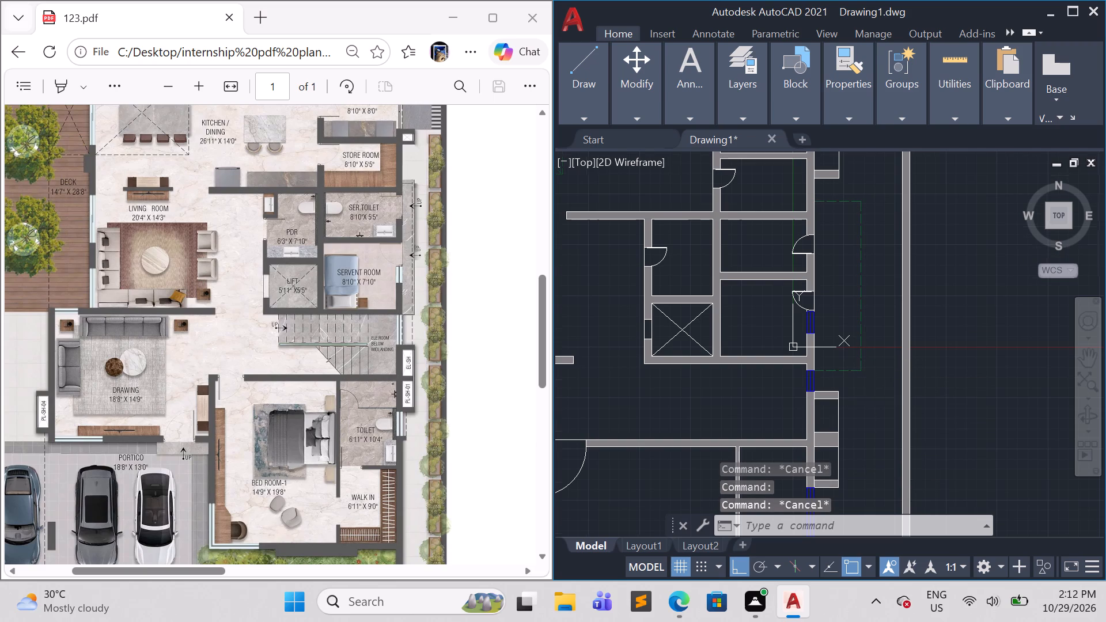
pyautogui.hotkey('ctrl', 'z')
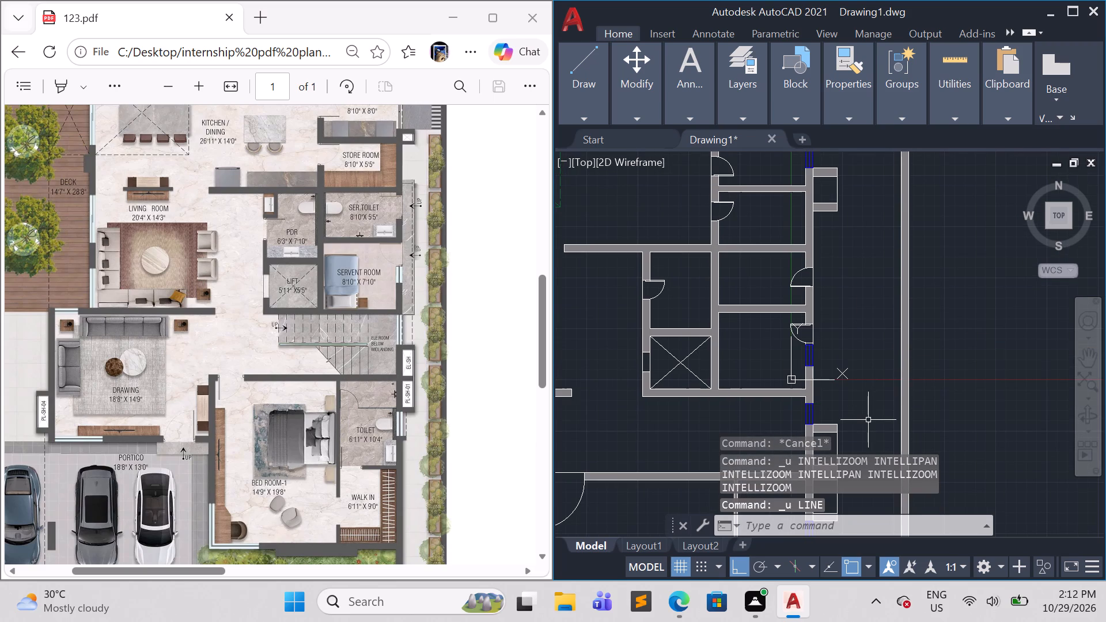
# Draw a dashed green line outside the east wall, from the southern shaft's northeast corner to the northern shaft's southeast corner.
pyautogui.press('l')
pyautogui.press('Return')
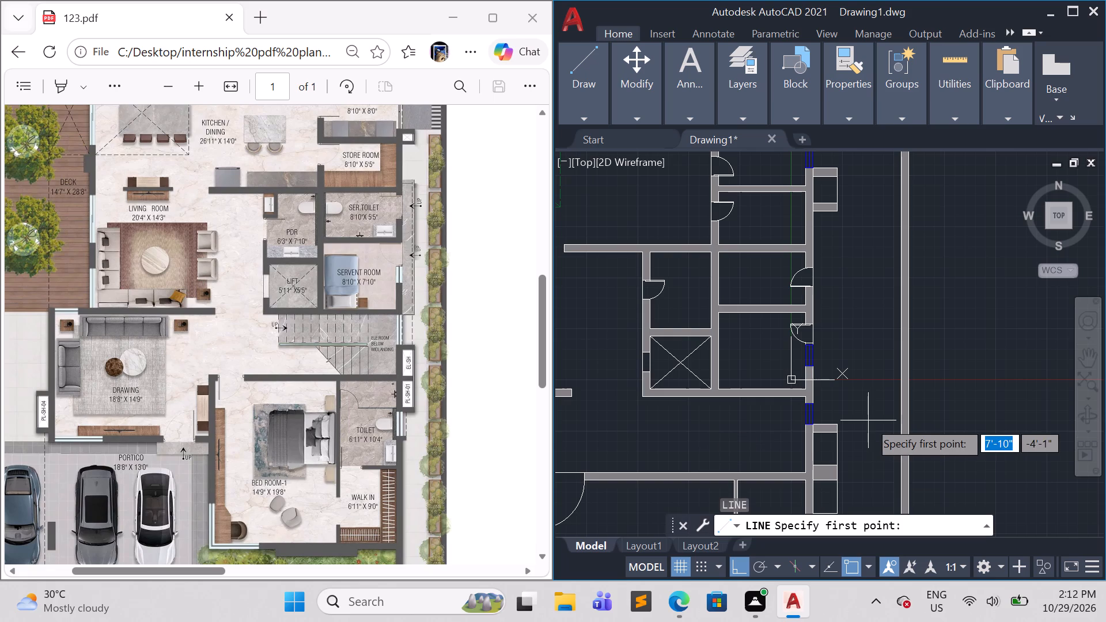
pyautogui.click(836, 420)
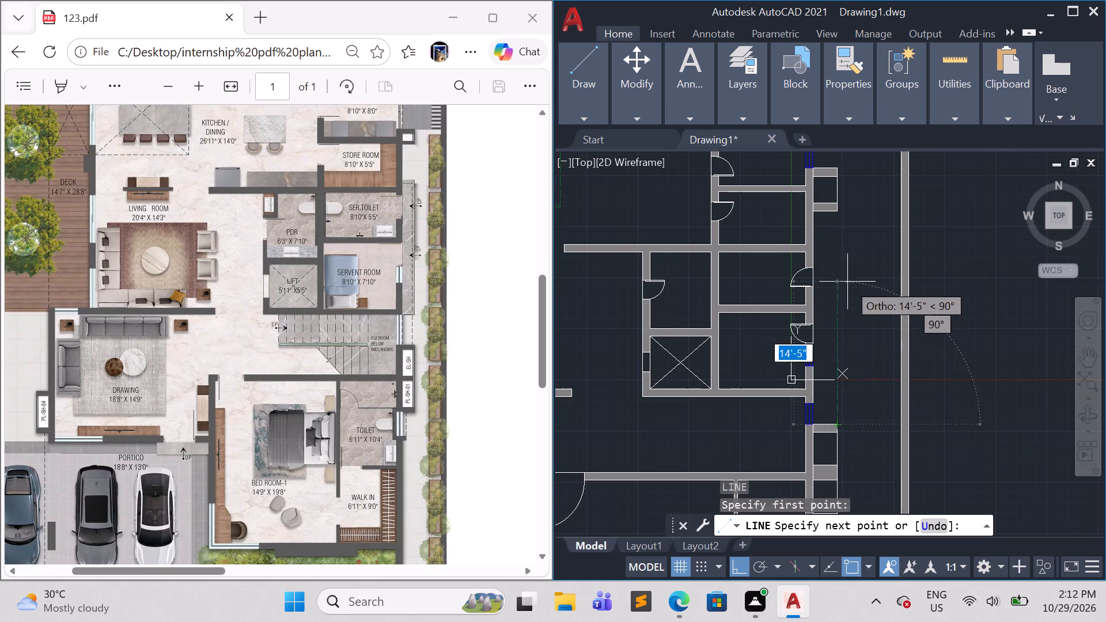
pyautogui.click(840, 208)
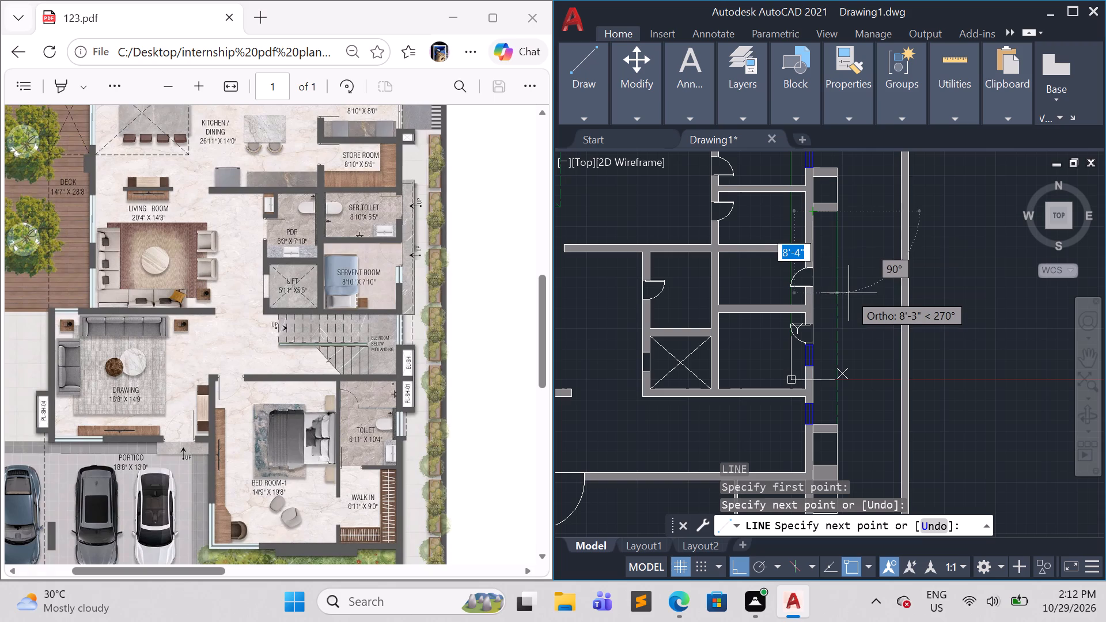
pyautogui.press('Escape')
# Move the double-leaf entry gate about 10'-0" west along the south boundary wall.
pyautogui.scroll(-2, 846, 333)
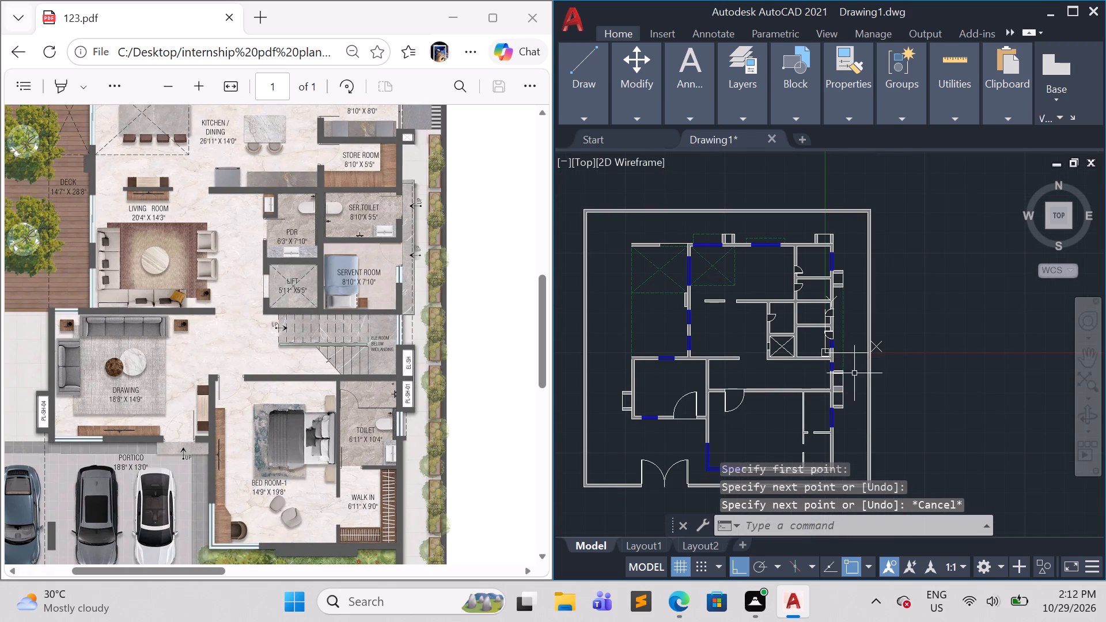
pyautogui.scroll(-2, 417, 405)
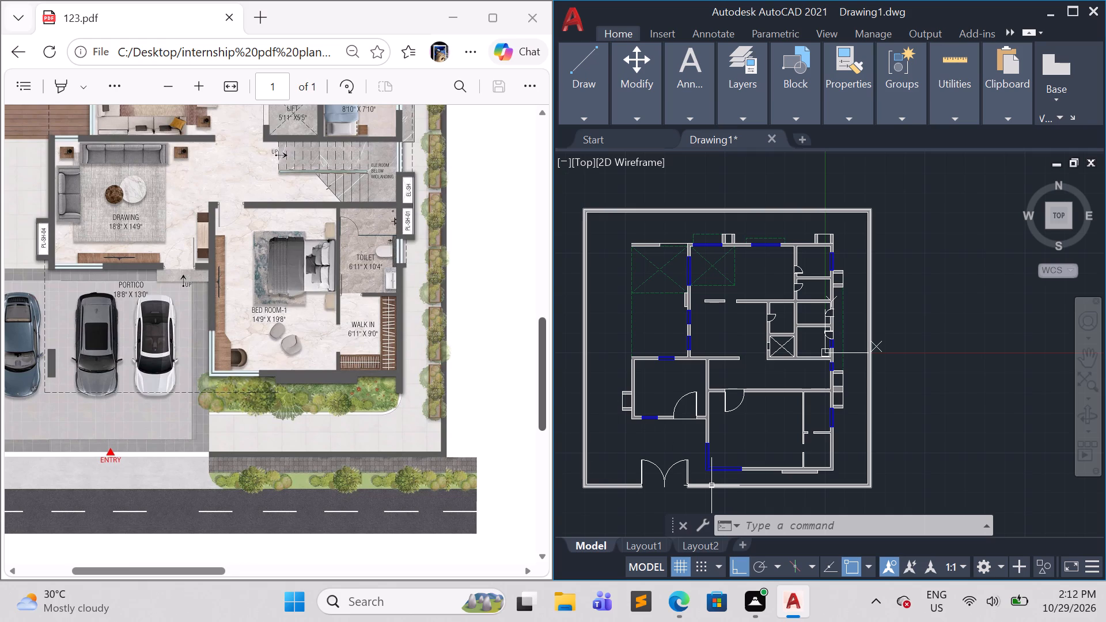
pyautogui.scroll(1, 692, 476)
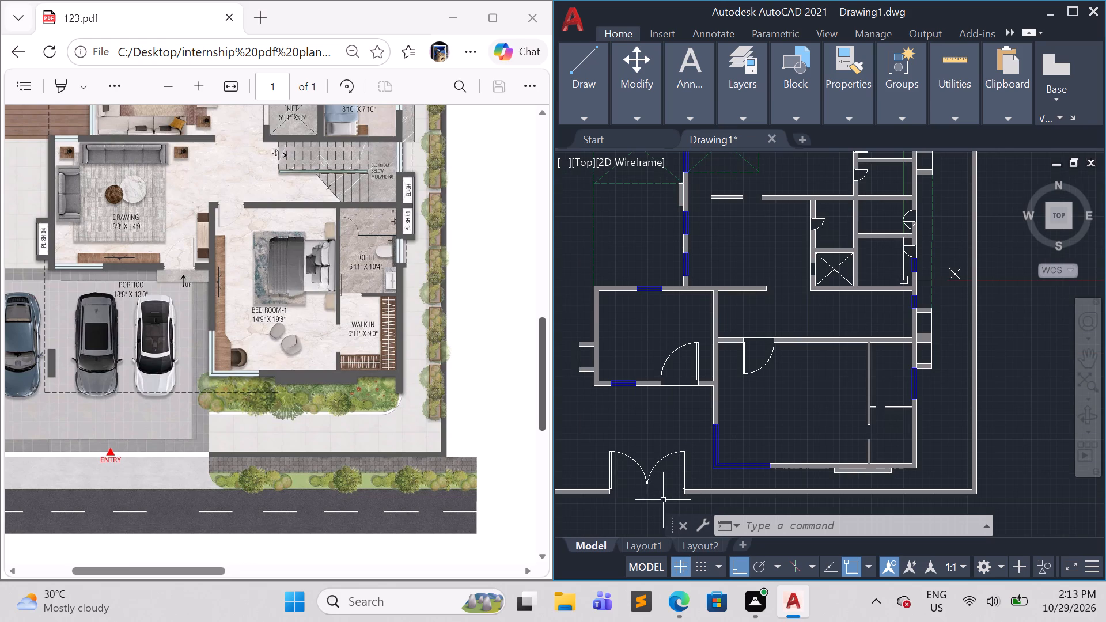
pyautogui.scroll(1, 657, 501)
pyautogui.scroll(-1, 665, 502)
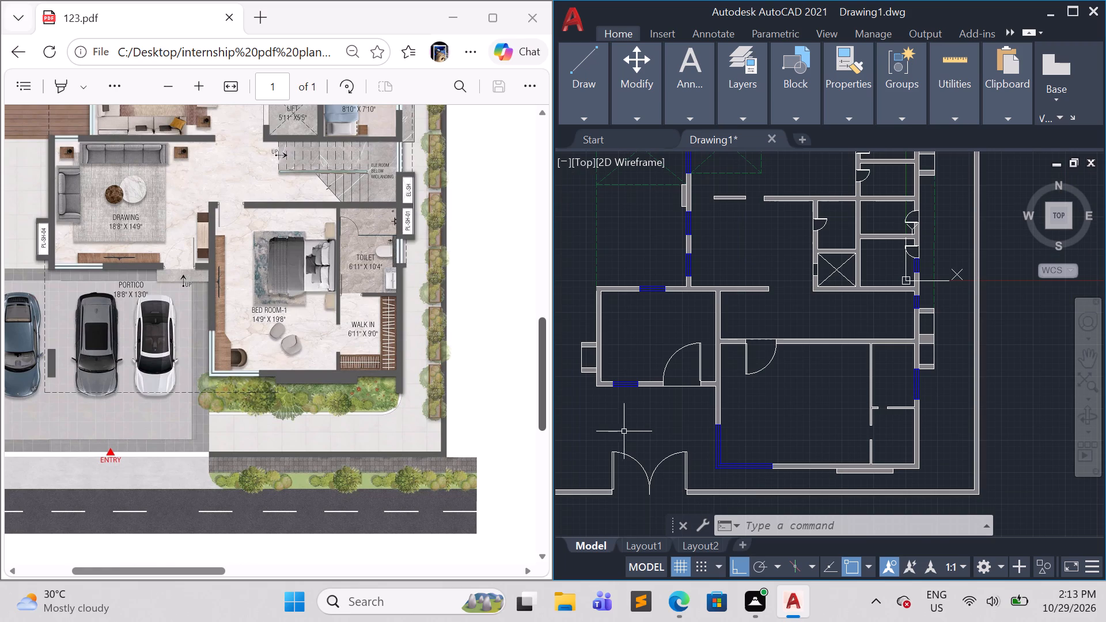
pyautogui.scroll(-2, 610, 435)
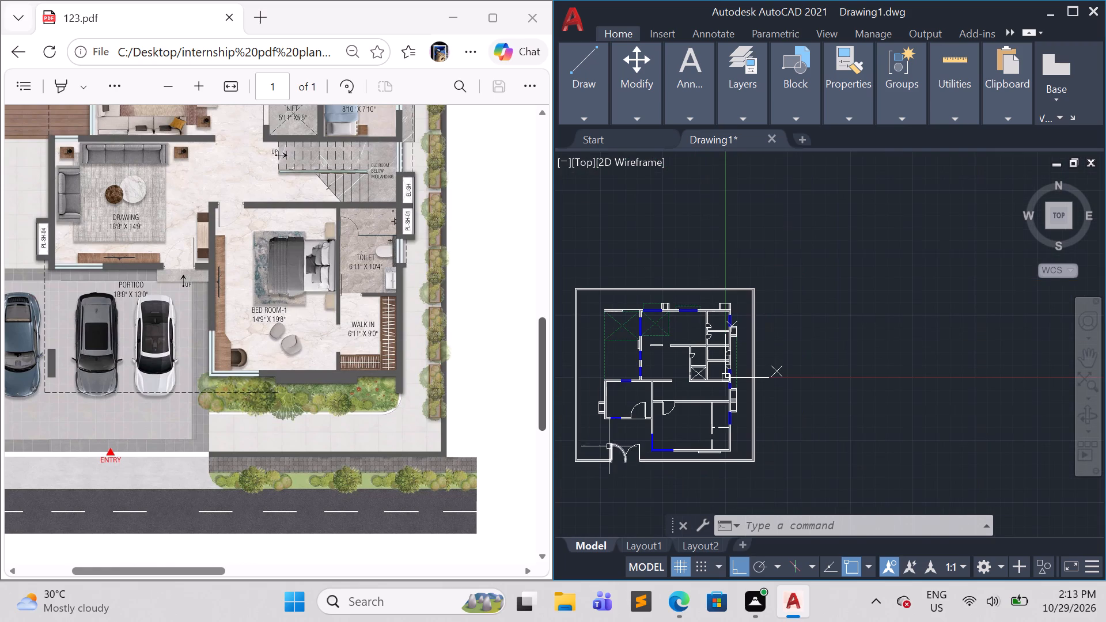
pyautogui.scroll(2, 632, 468)
pyautogui.moveTo(613, 473); pyautogui.dragTo(721, 497, button='middle')
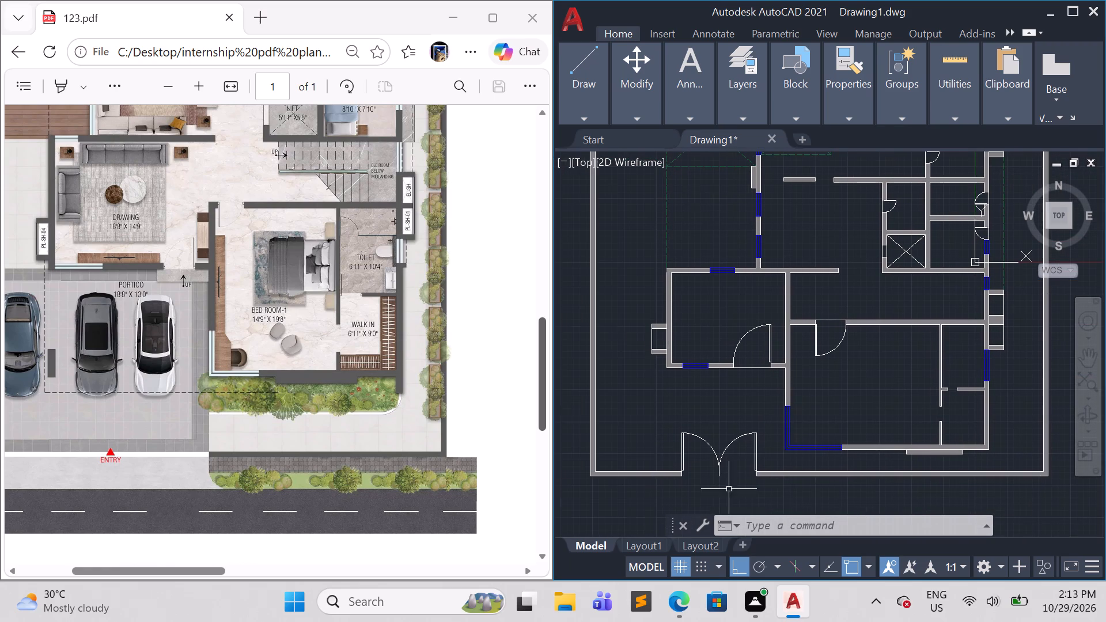
pyautogui.click(762, 457)
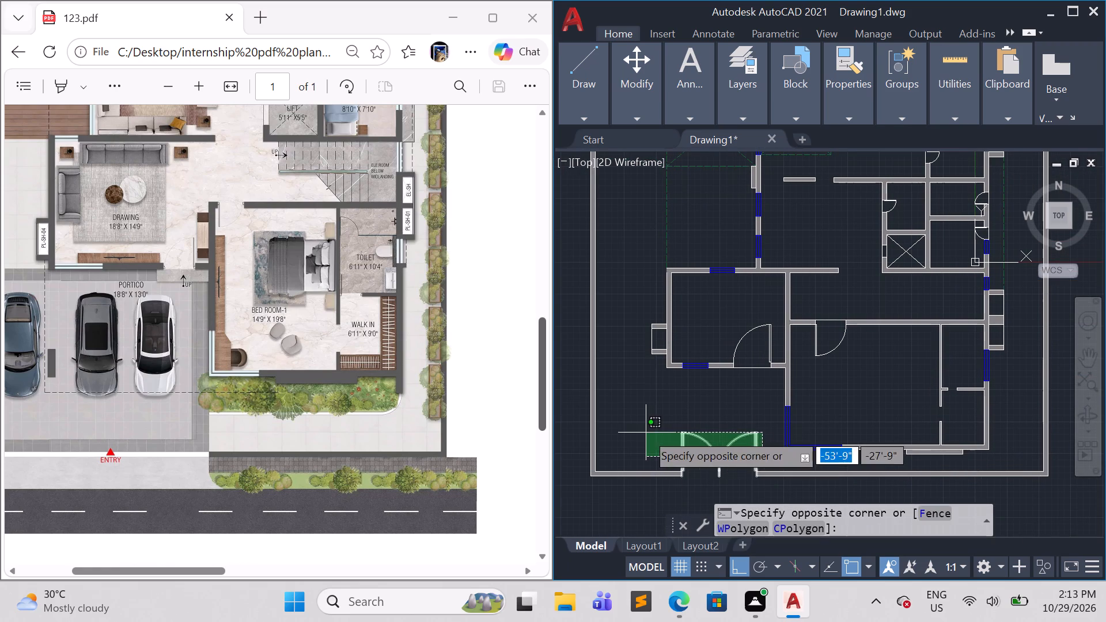
pyautogui.click(646, 433)
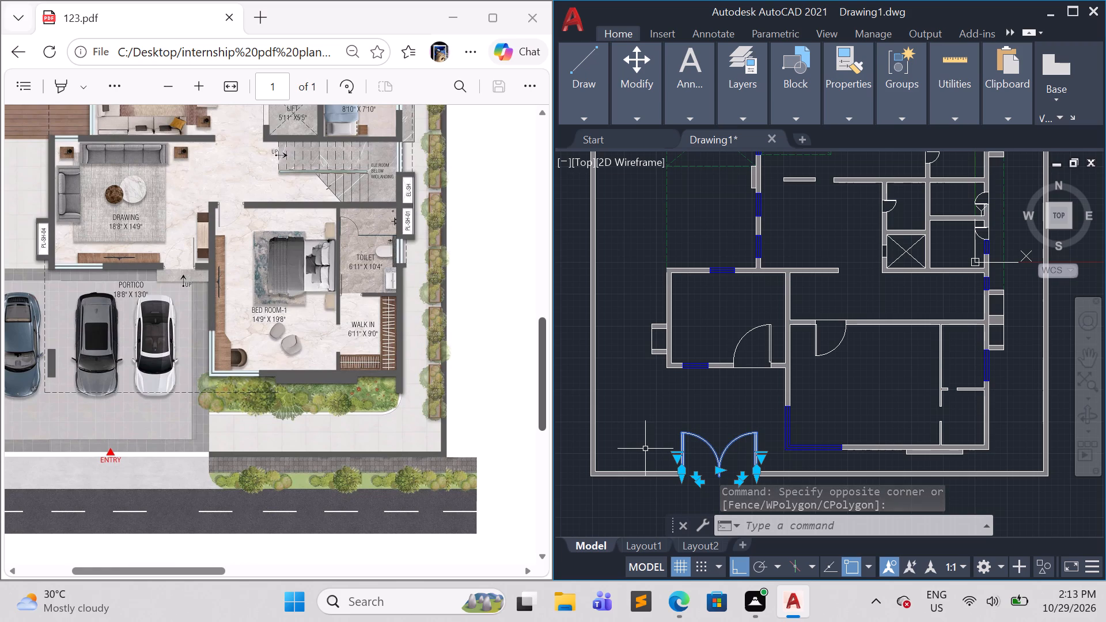
pyautogui.press('m')
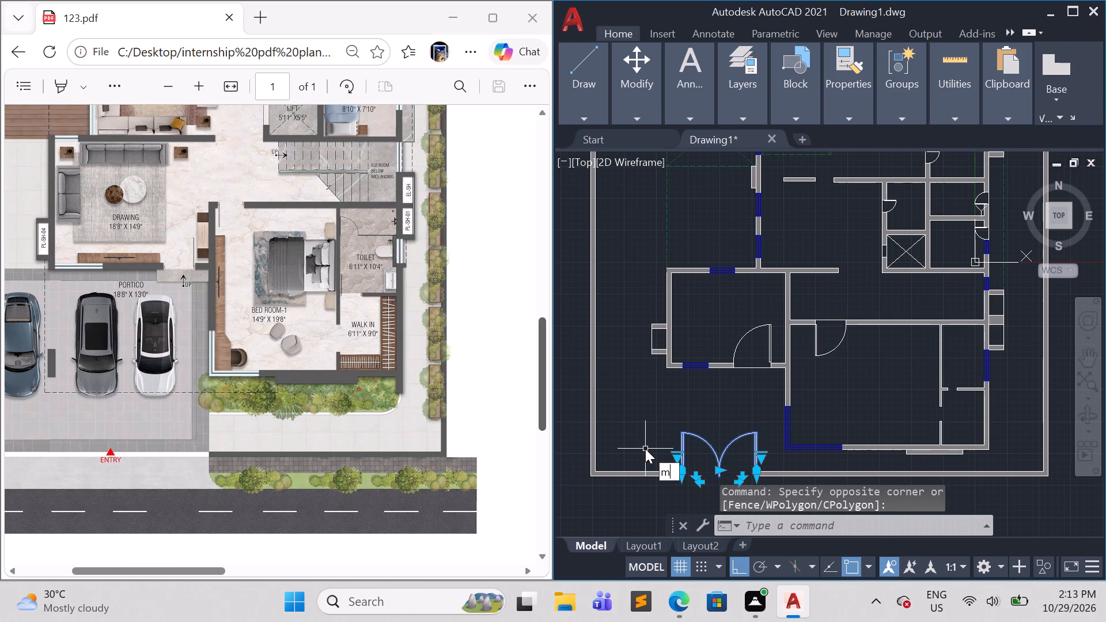
pyautogui.press('Return')
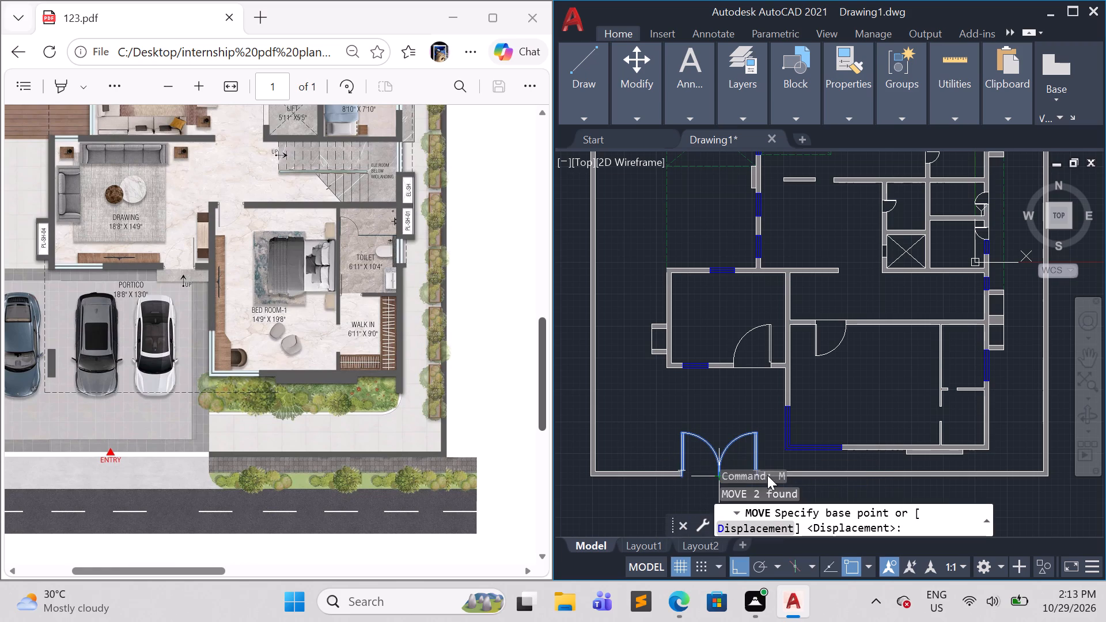
pyautogui.scroll(-1, 787, 437)
pyautogui.moveTo(797, 450); pyautogui.dragTo(817, 396, button='middle')
pyautogui.scroll(4, 798, 415)
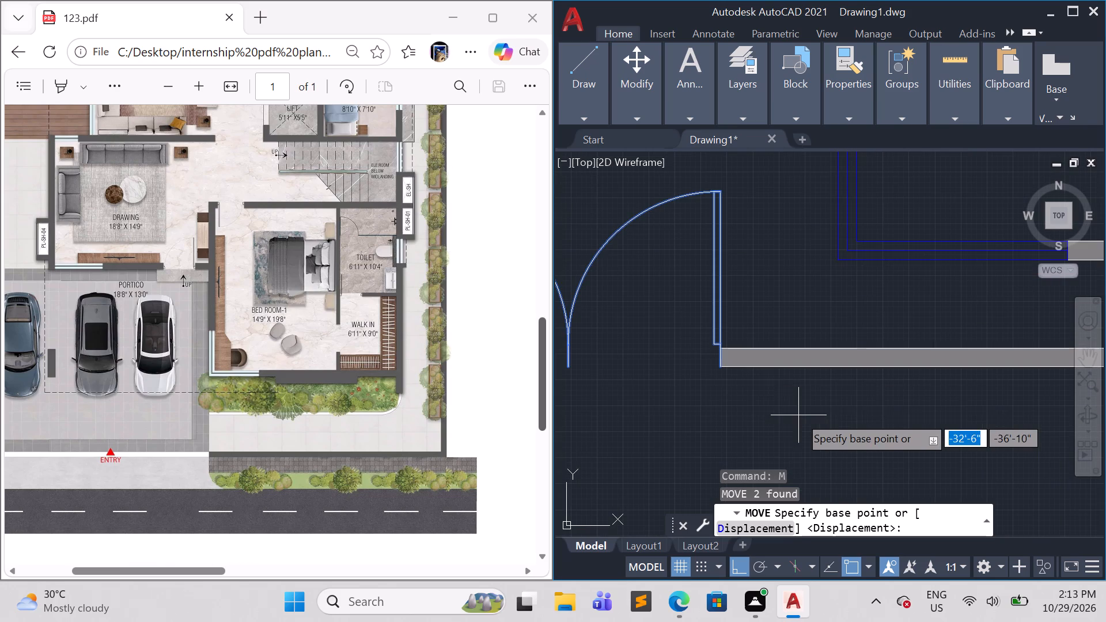
pyautogui.click(724, 367)
pyautogui.scroll(-4, 711, 418)
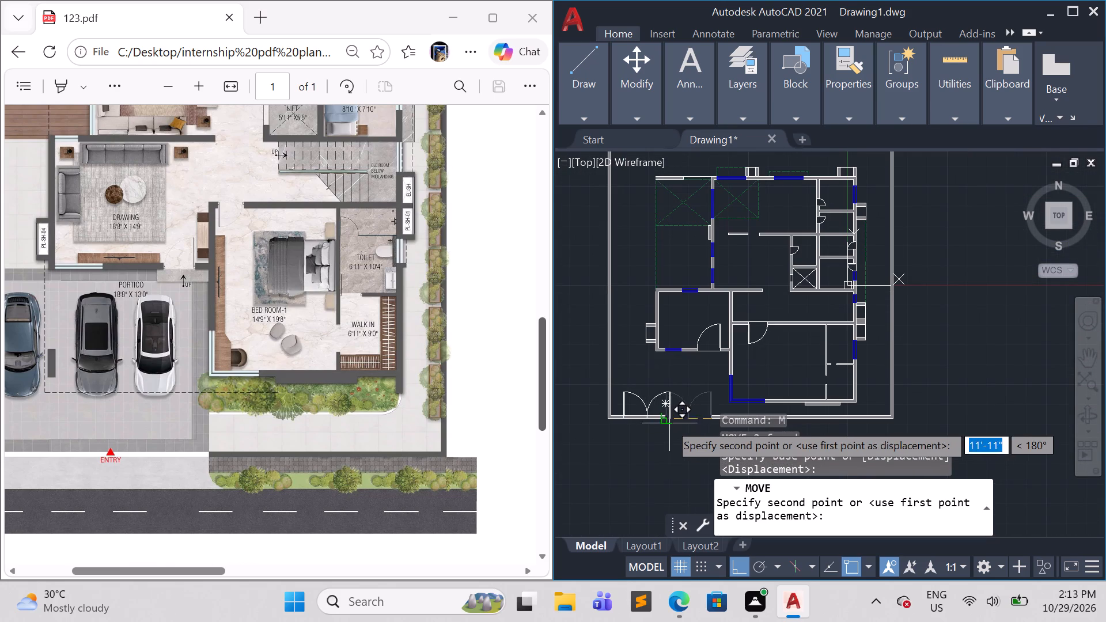
pyautogui.scroll(2, 649, 412)
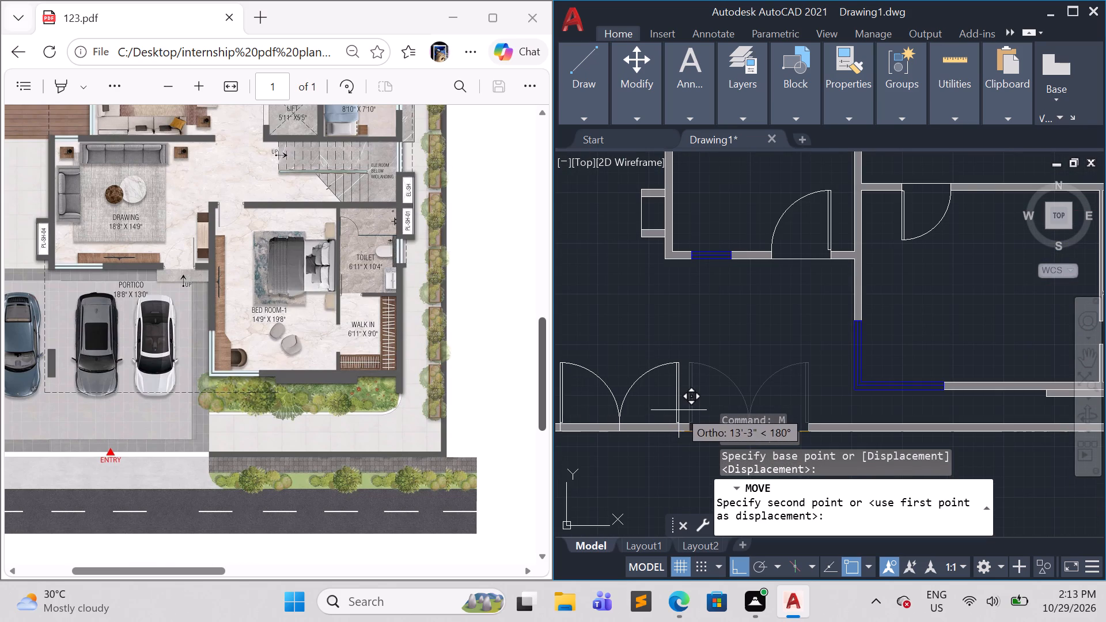
pyautogui.click(710, 407)
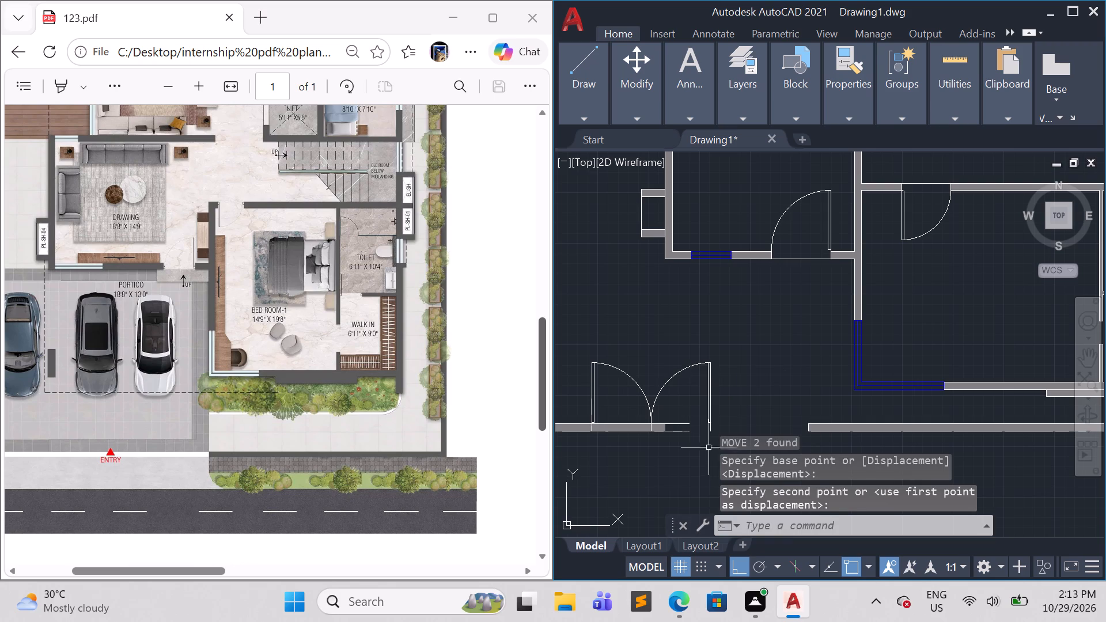
pyautogui.press('Escape')
pyautogui.press('Escape')
pyautogui.press('Escape')
pyautogui.press('Escape')
pyautogui.press('Escape')
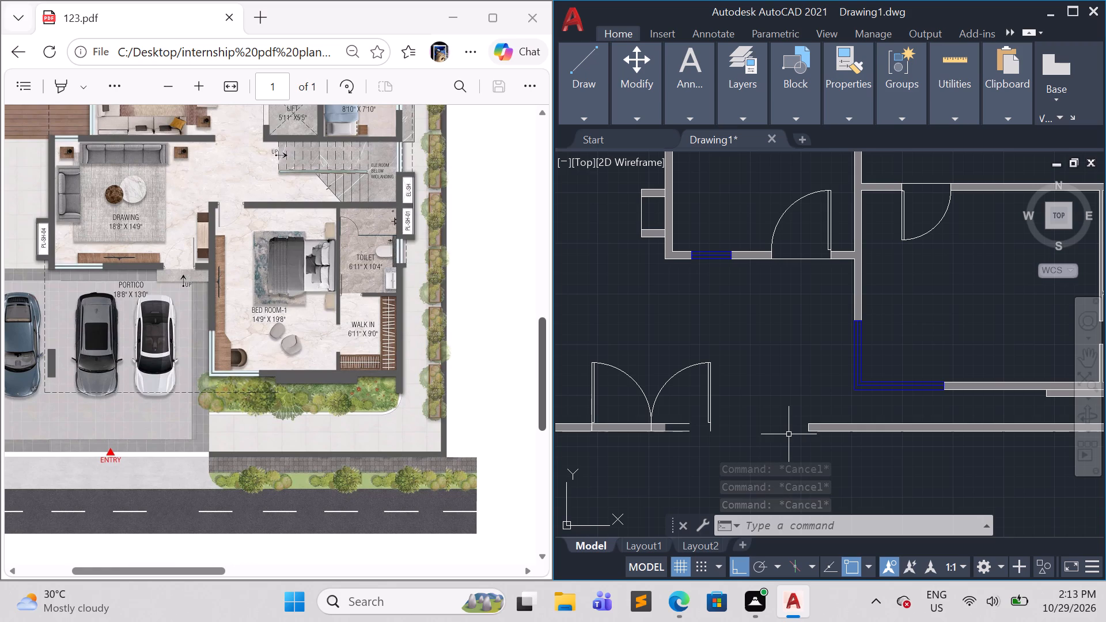
# Extend both edge lines of the south boundary wall's eastern segment west to the moved gate's east leaf.
pyautogui.scroll(-2, 779, 433)
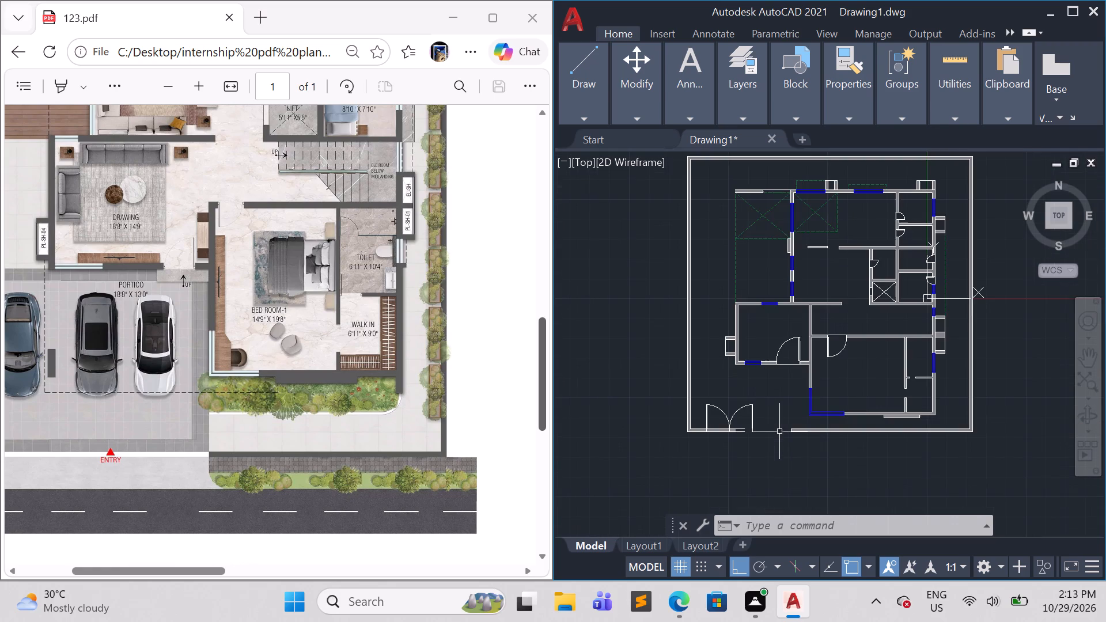
pyautogui.scroll(2, 765, 437)
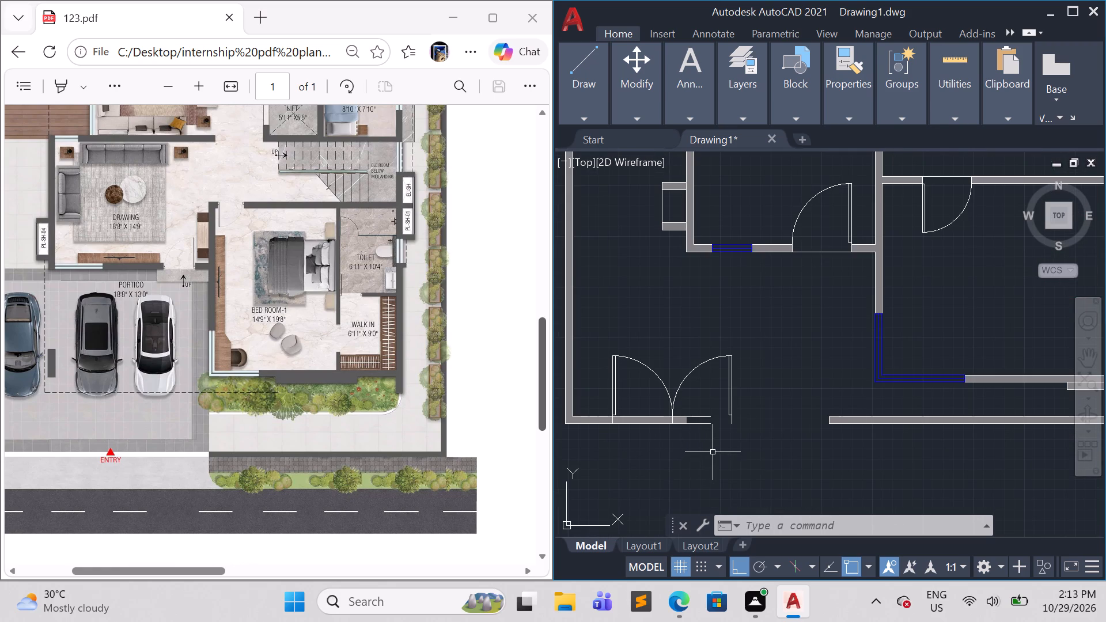
pyautogui.write('ex')
pyautogui.press('Return')
pyautogui.click(840, 424)
pyautogui.click(843, 417)
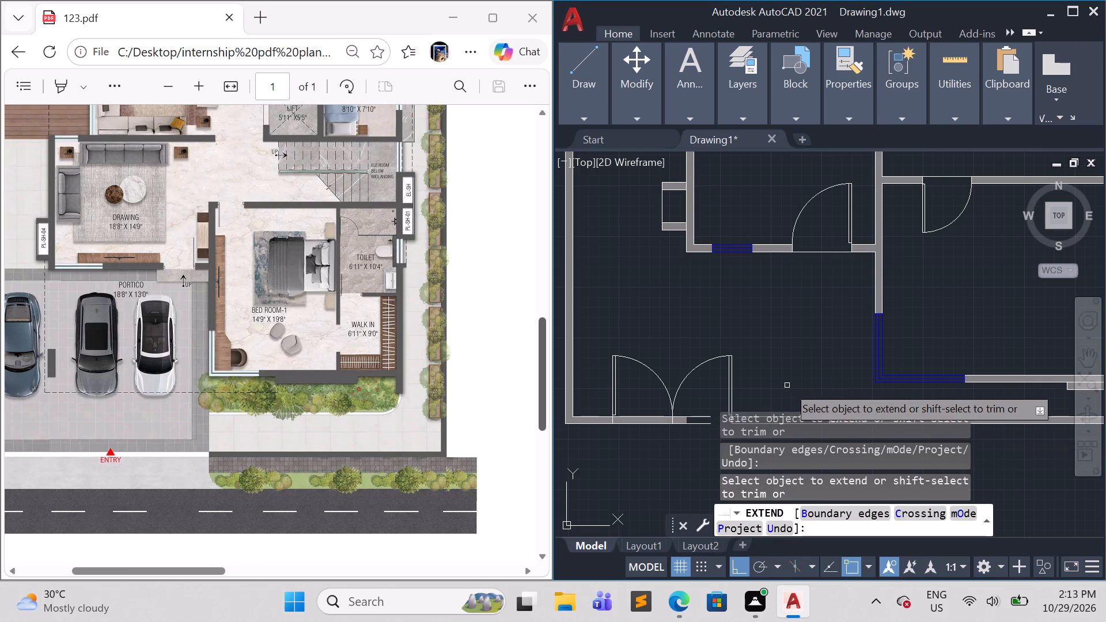
pyautogui.scroll(-2, 787, 384)
pyautogui.scroll(2, 741, 409)
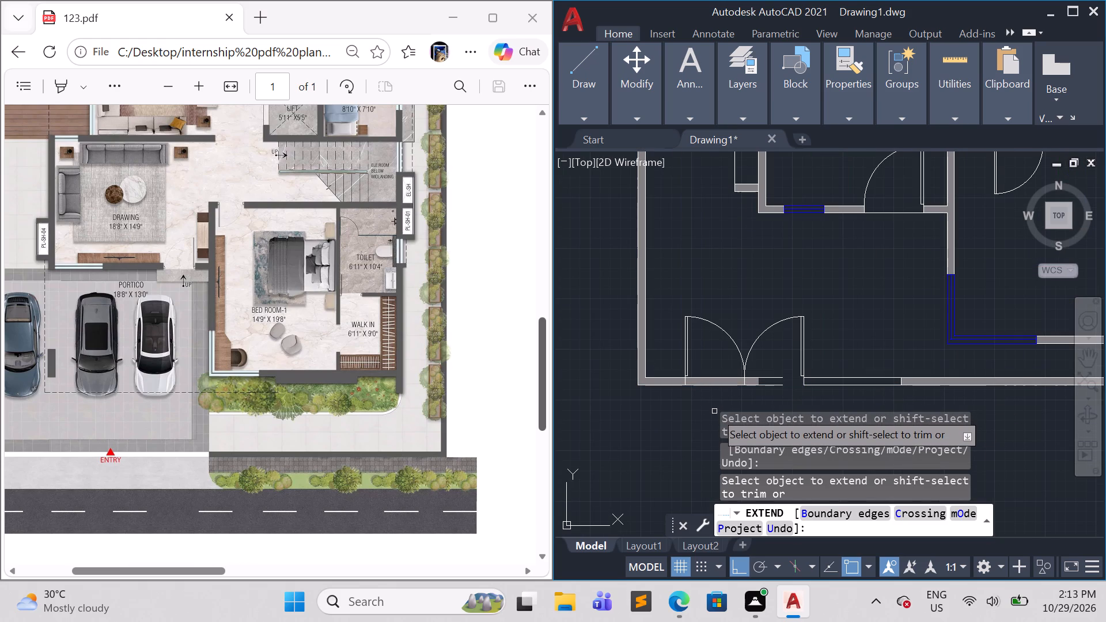
pyautogui.press('Escape')
pyautogui.press('Escape')
pyautogui.press('Escape')
pyautogui.press('Escape')
pyautogui.press('Escape')
pyautogui.press('Escape')
pyautogui.press('Escape')
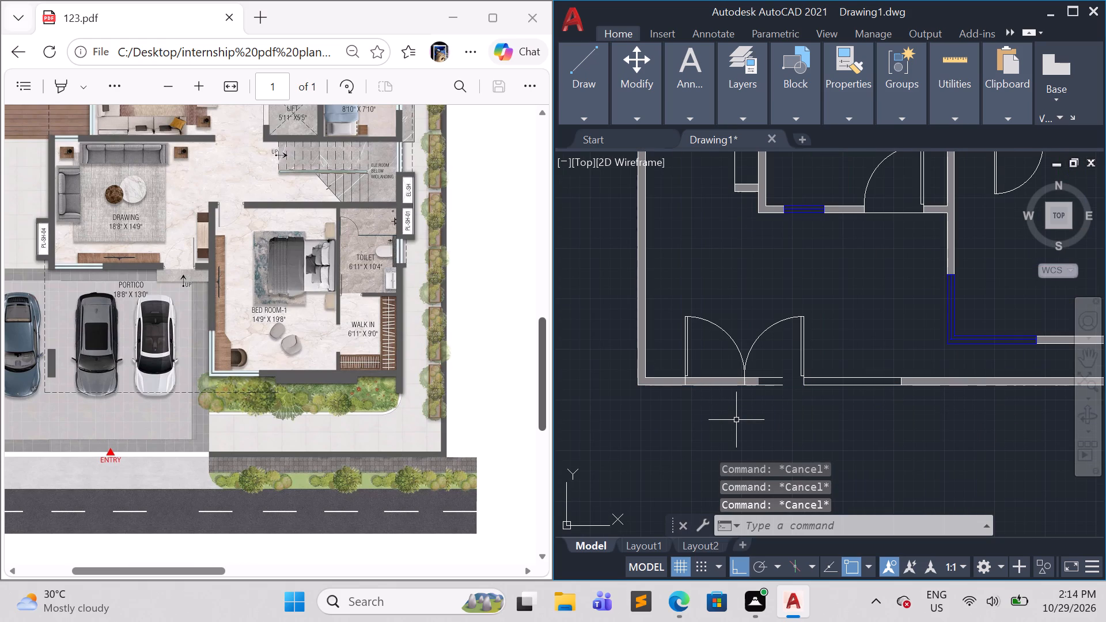
# Hatch the newly extended part of the south boundary wall just east of the moved gate.
pyautogui.press('h')
pyautogui.press('Return')
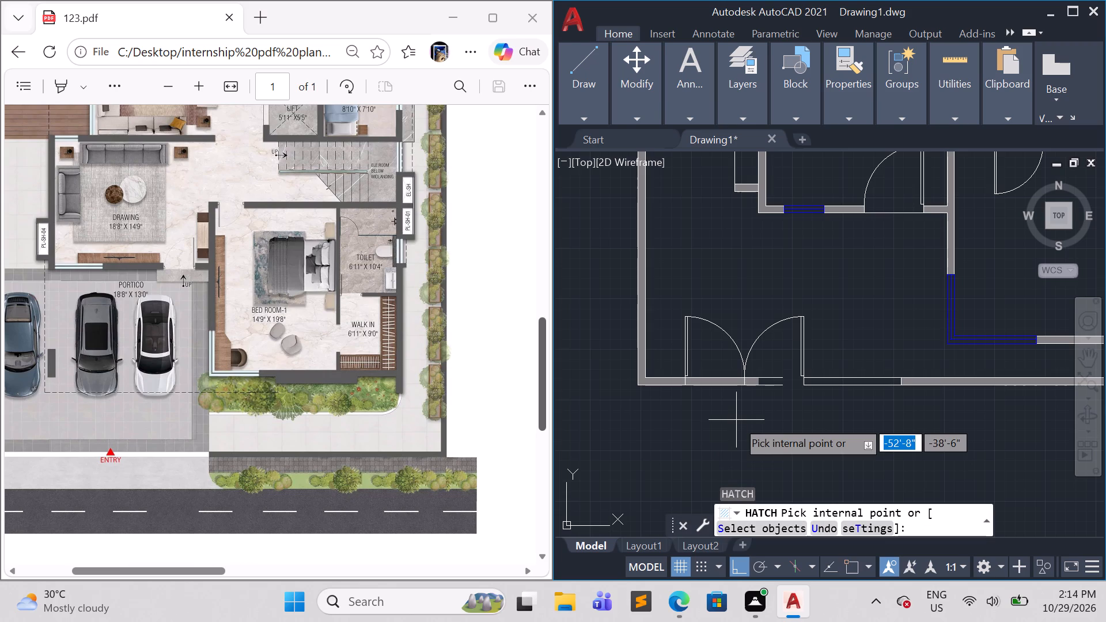
pyautogui.click(829, 379)
pyautogui.press('Escape')
# Erase the old wall-end line crossing the hatched south boundary wall east of the gate.
pyautogui.scroll(2, 906, 386)
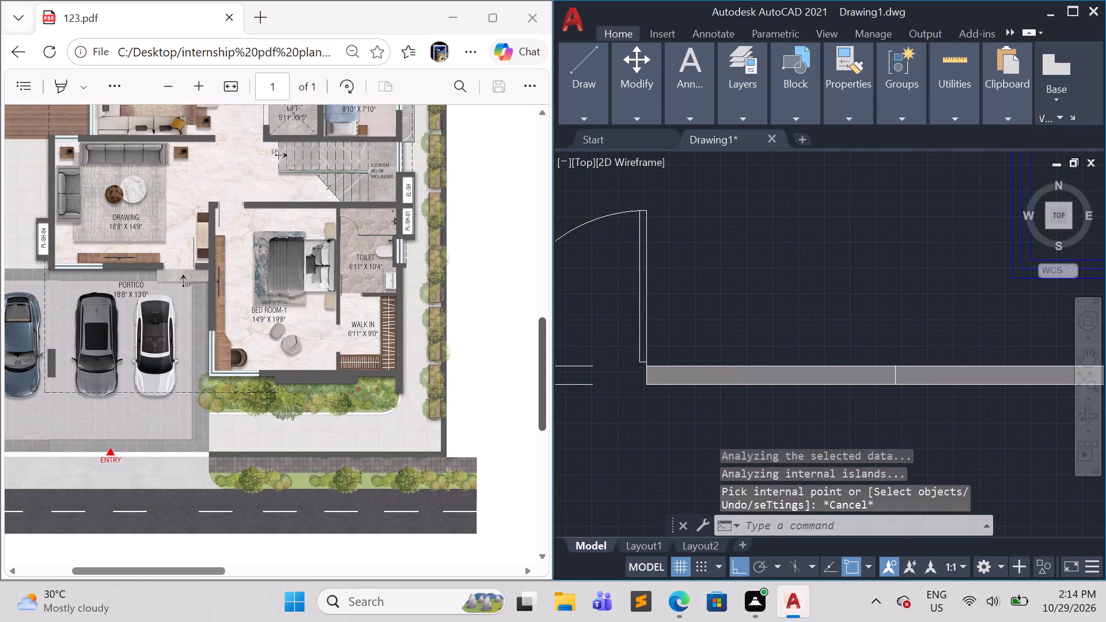
pyautogui.scroll(1, 906, 385)
pyautogui.click(891, 367)
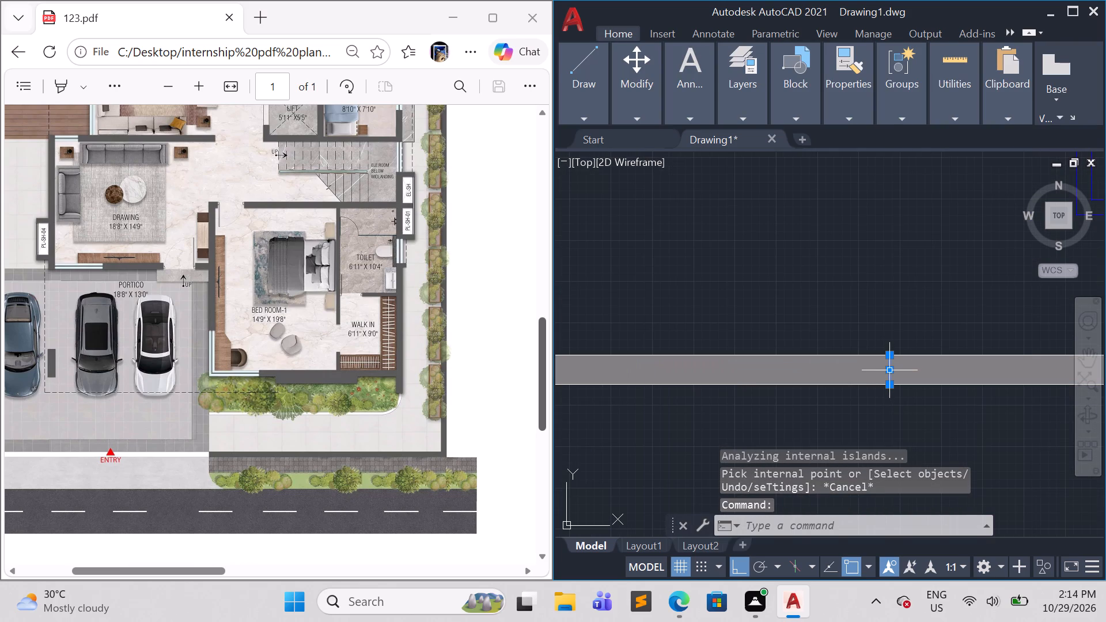
pyautogui.press('e')
pyautogui.press('Return')
# Draw a 9" closing line across the south boundary wall's thickness at the gate's west leaf.
pyautogui.scroll(-4, 893, 386)
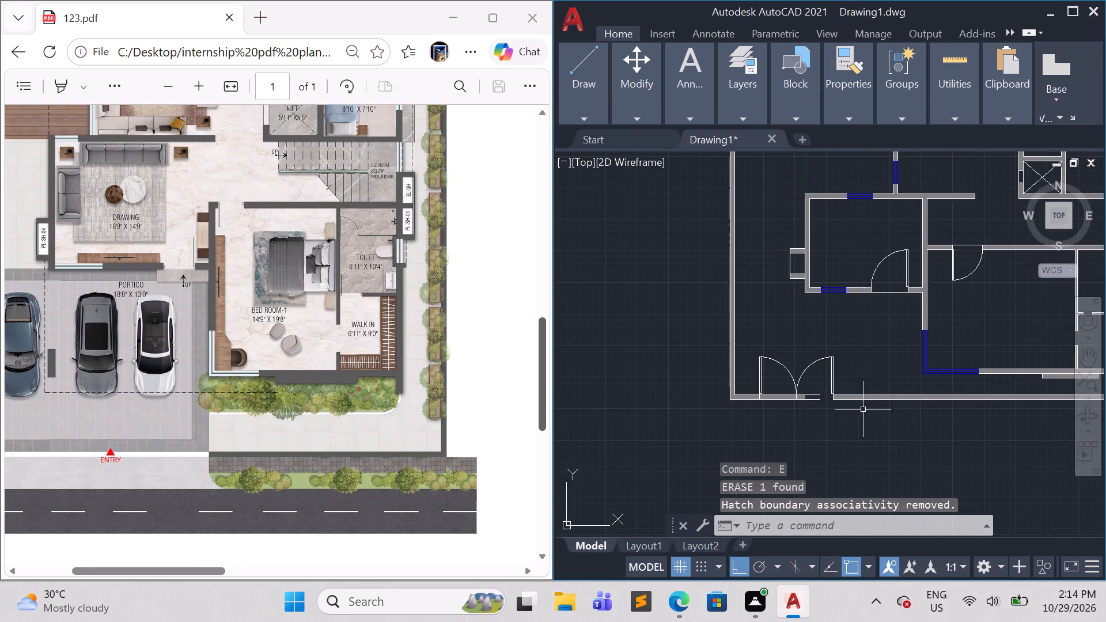
pyautogui.scroll(2, 781, 416)
pyautogui.scroll(2, 726, 380)
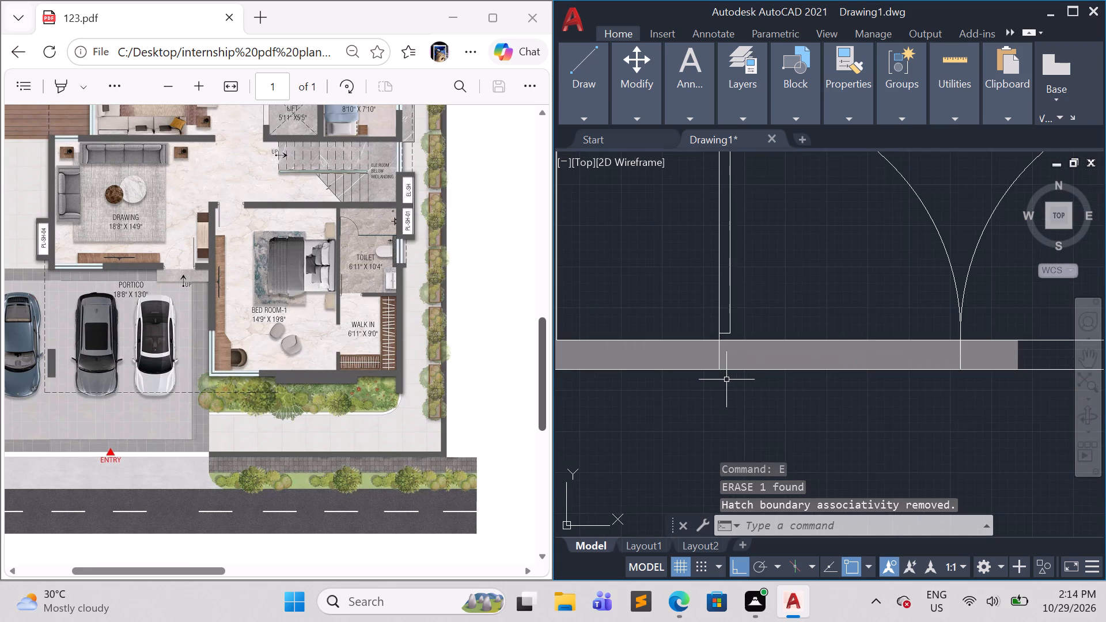
pyautogui.scroll(-1, 726, 380)
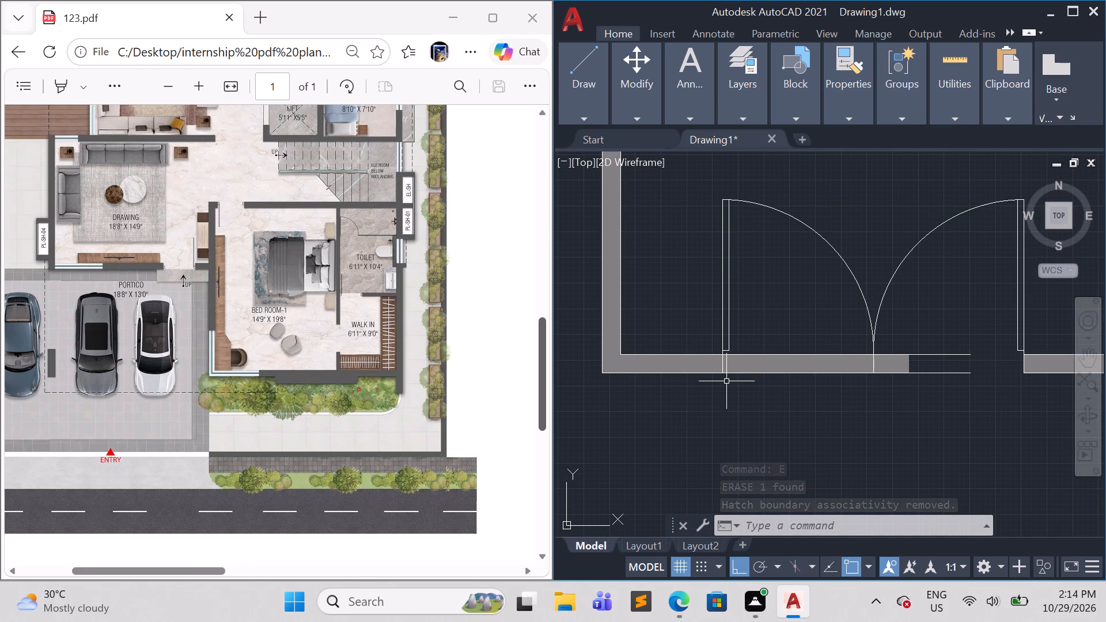
pyautogui.press('l')
pyautogui.press('Return')
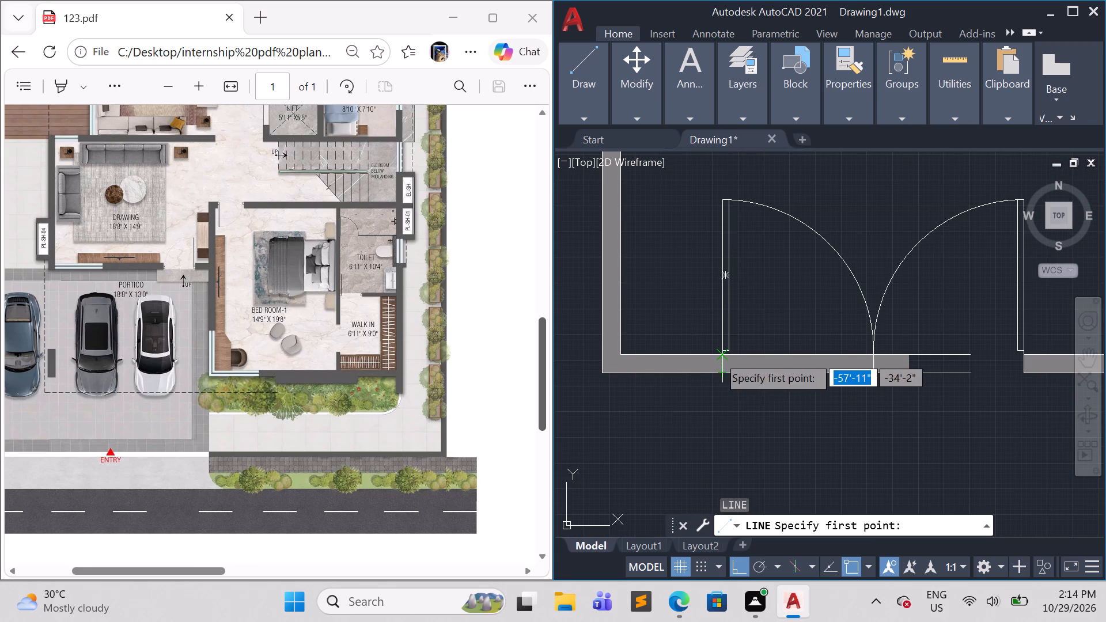
pyautogui.click(717, 354)
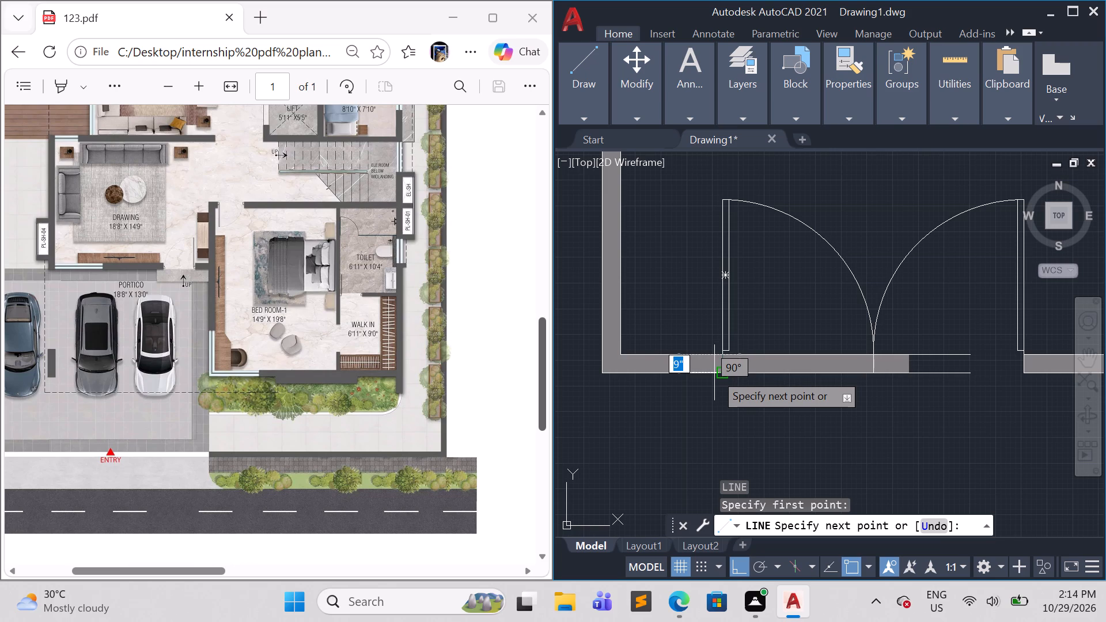
pyautogui.click(724, 374)
pyautogui.press('Escape')
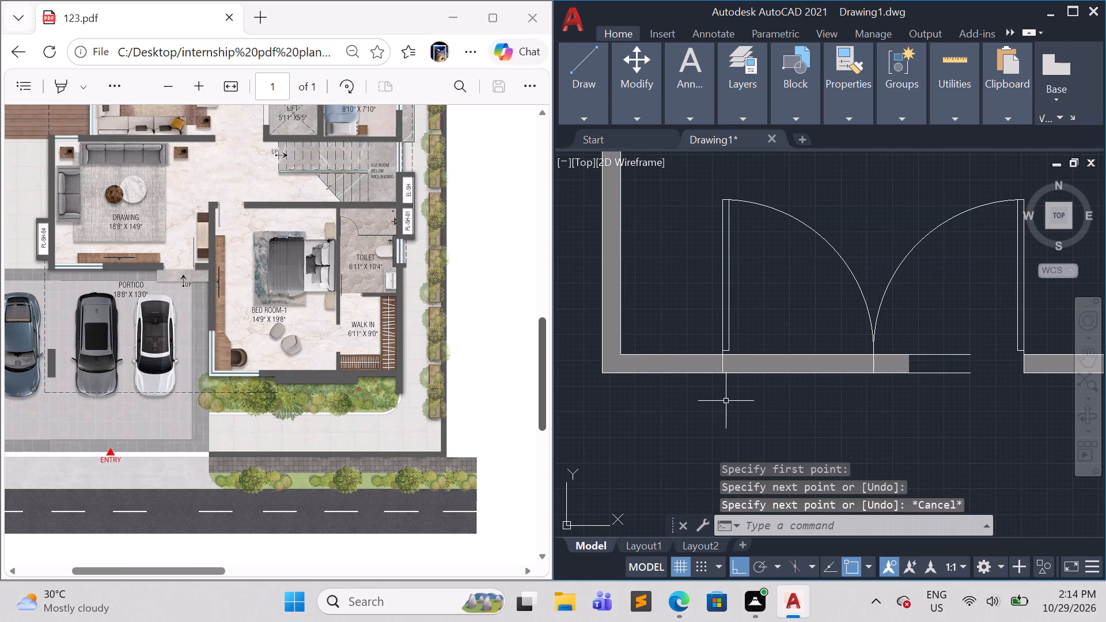
# Trim the south wall's edge lines across the gate opening and the hatch east of where the two leaves meet.
pyautogui.write('t4r')
pyautogui.press('Return')
pyautogui.moveTo(777, 333); pyautogui.dragTo(797, 413)
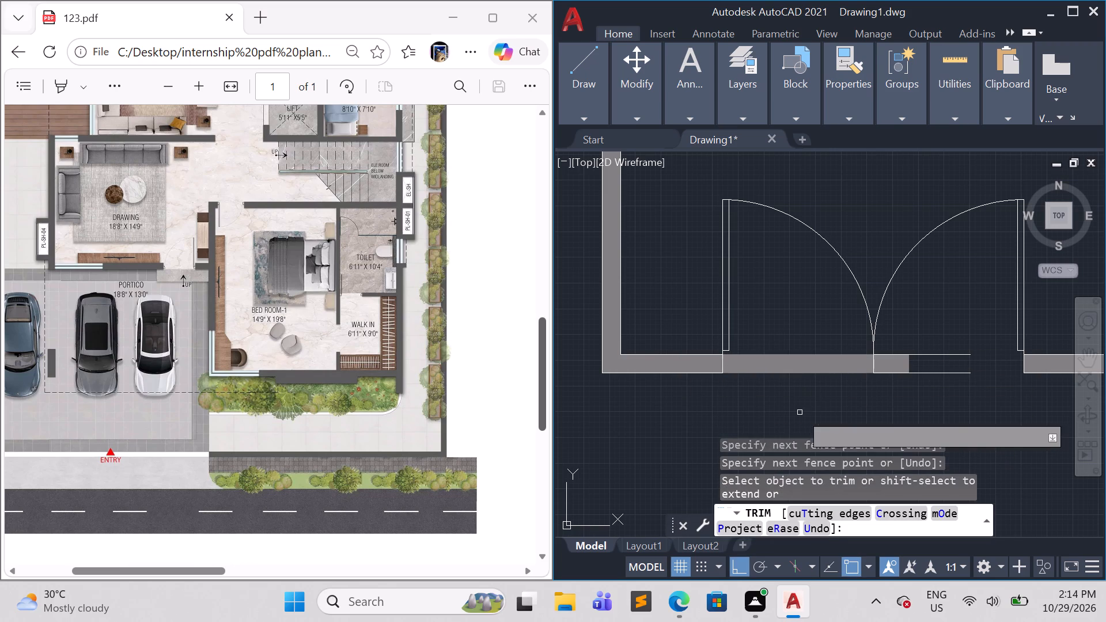
pyautogui.moveTo(950, 318); pyautogui.dragTo(940, 412)
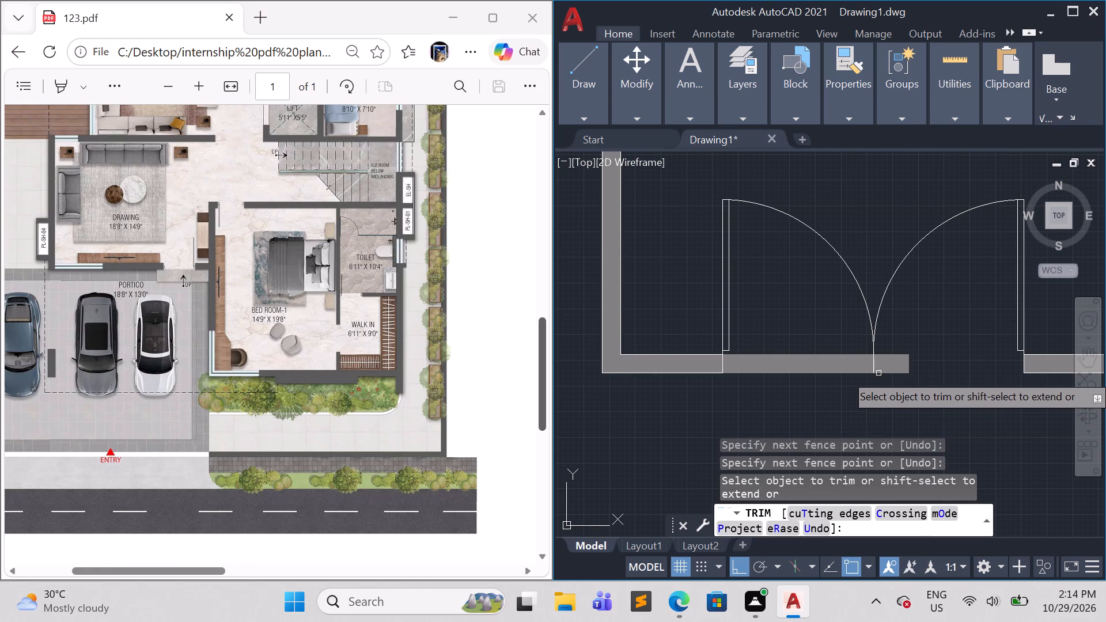
pyautogui.click(886, 366)
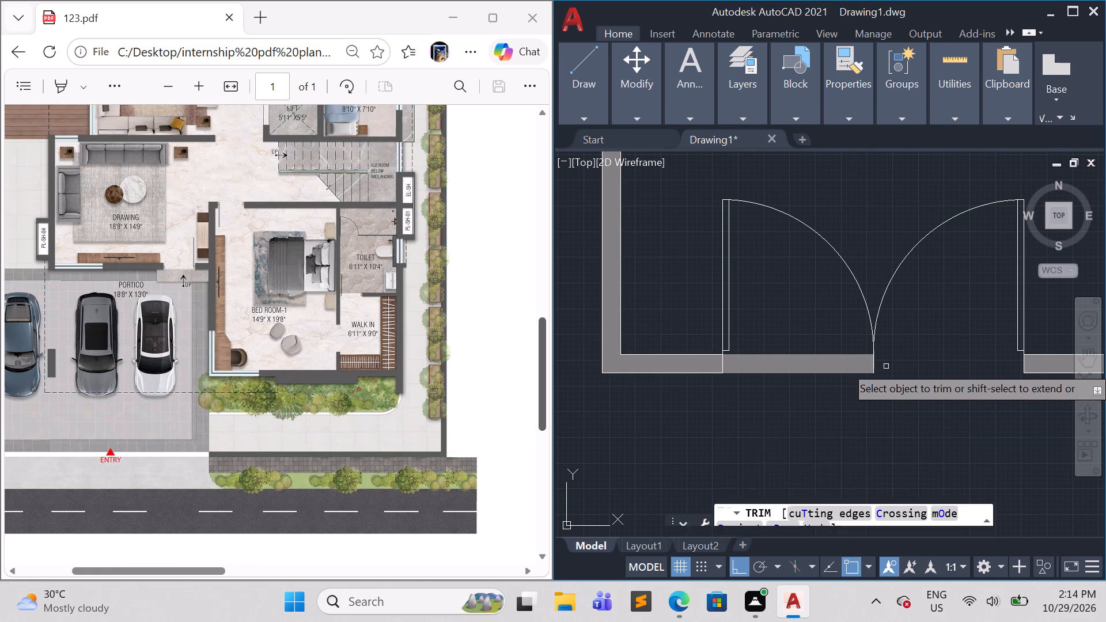
pyautogui.click(845, 365)
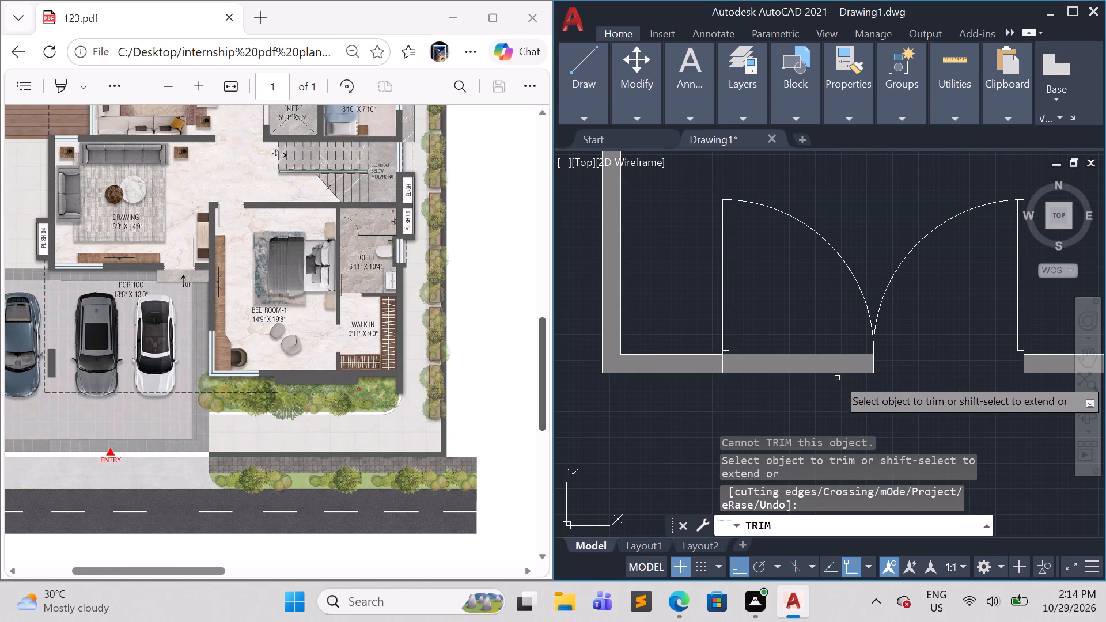
pyautogui.moveTo(783, 339); pyautogui.dragTo(796, 415)
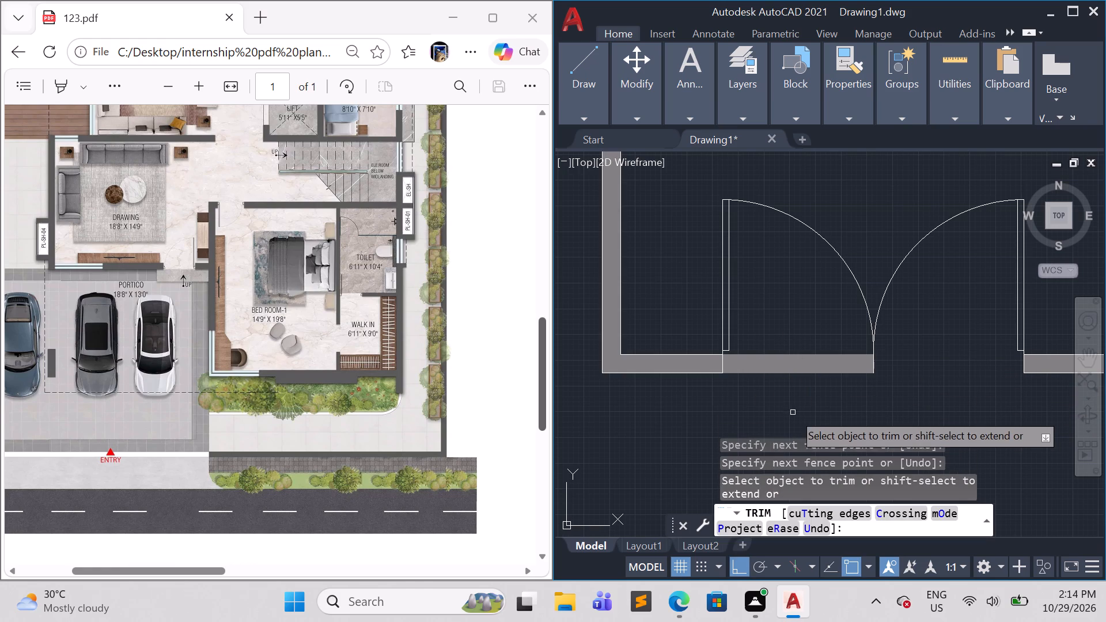
pyautogui.press('Escape')
# Erase the separate hatch piece lying in the western half of the gate opening.
pyautogui.scroll(-2, 827, 396)
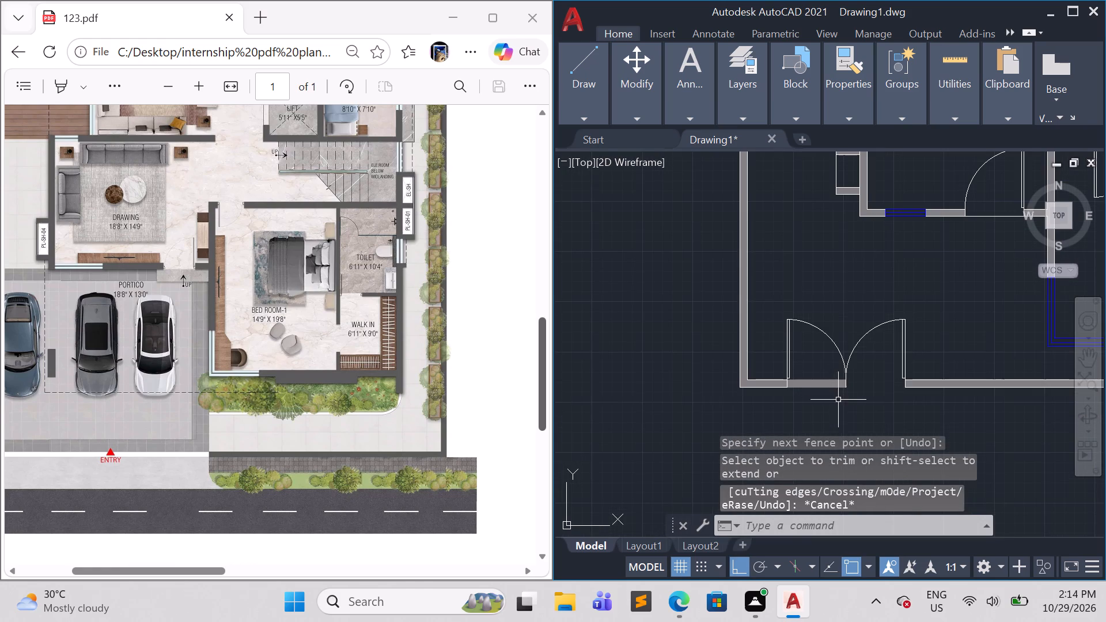
pyautogui.scroll(2, 820, 394)
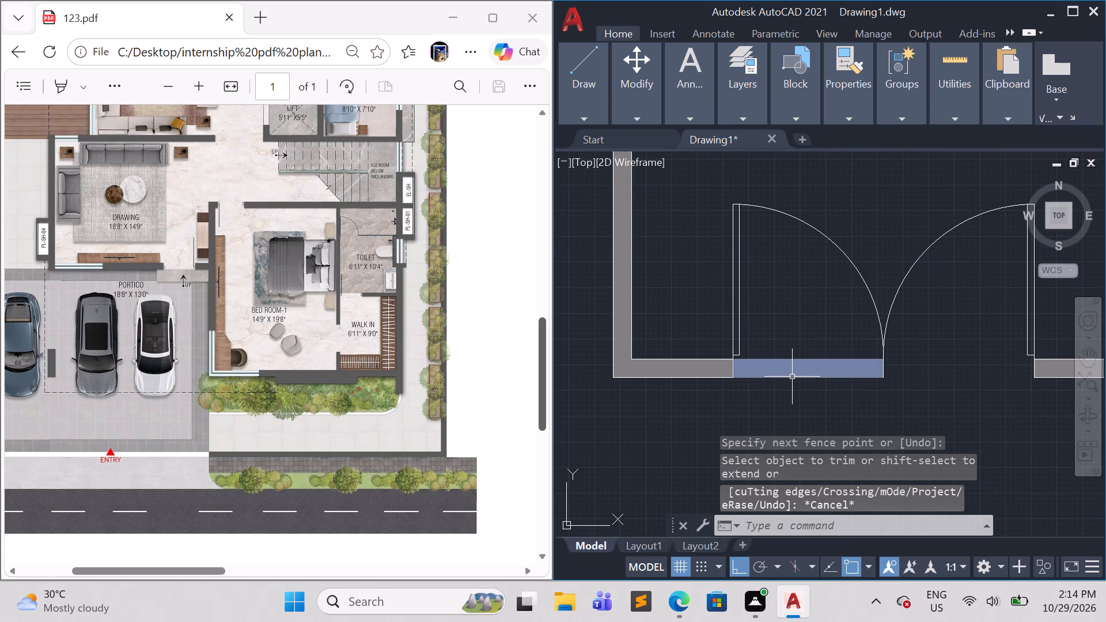
pyautogui.click(792, 377)
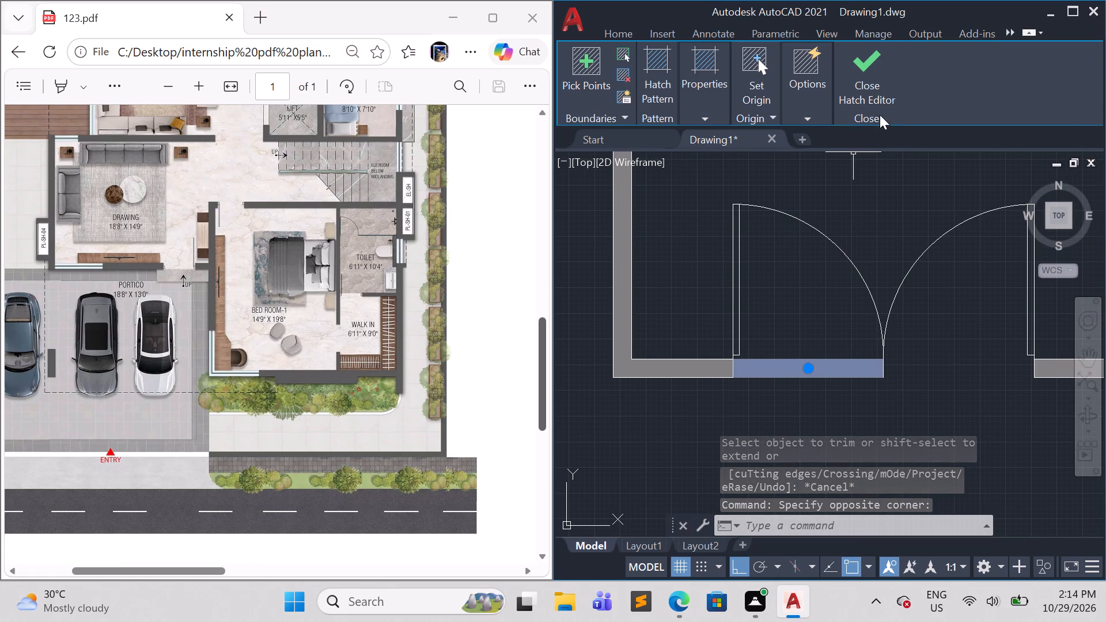
pyautogui.click(882, 65)
pyautogui.press('Escape')
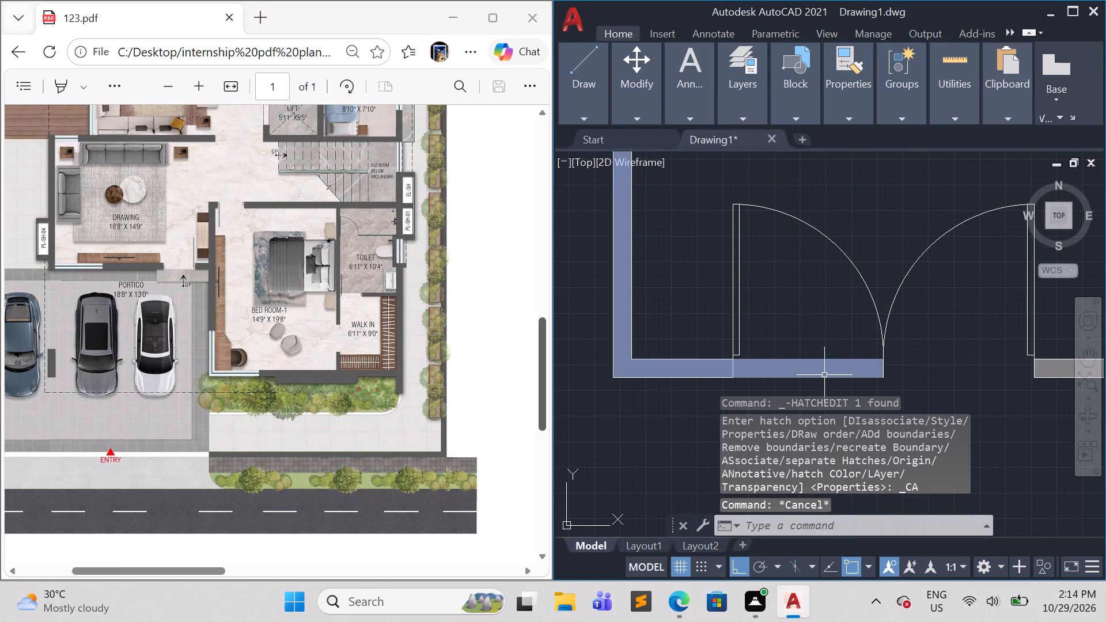
pyautogui.press('Escape')
pyautogui.click(810, 375)
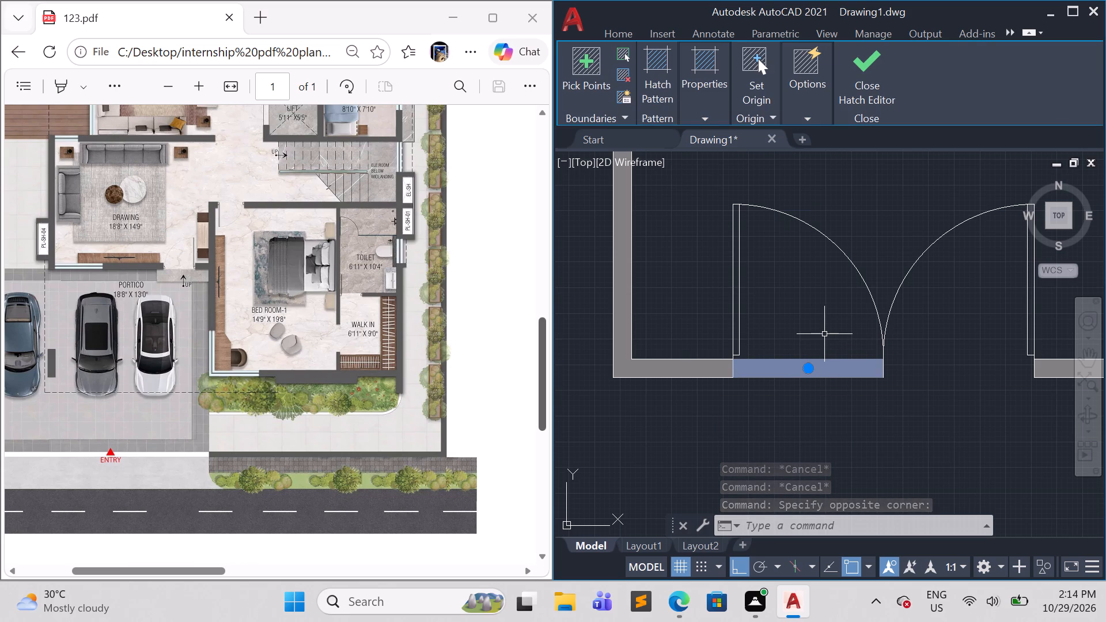
pyautogui.press('e')
pyautogui.press('Return')
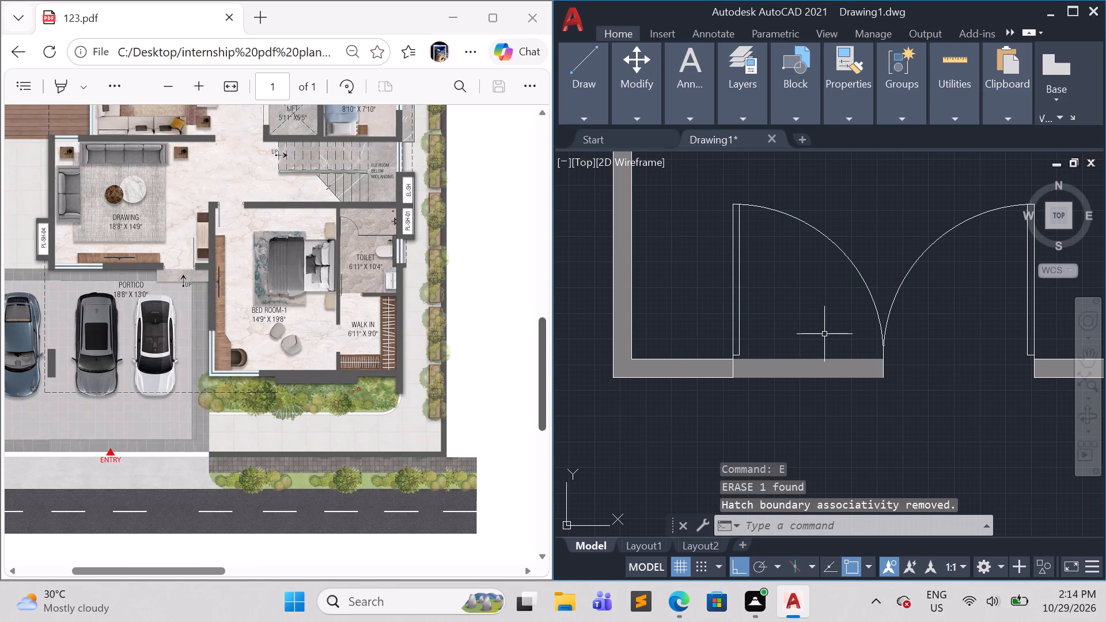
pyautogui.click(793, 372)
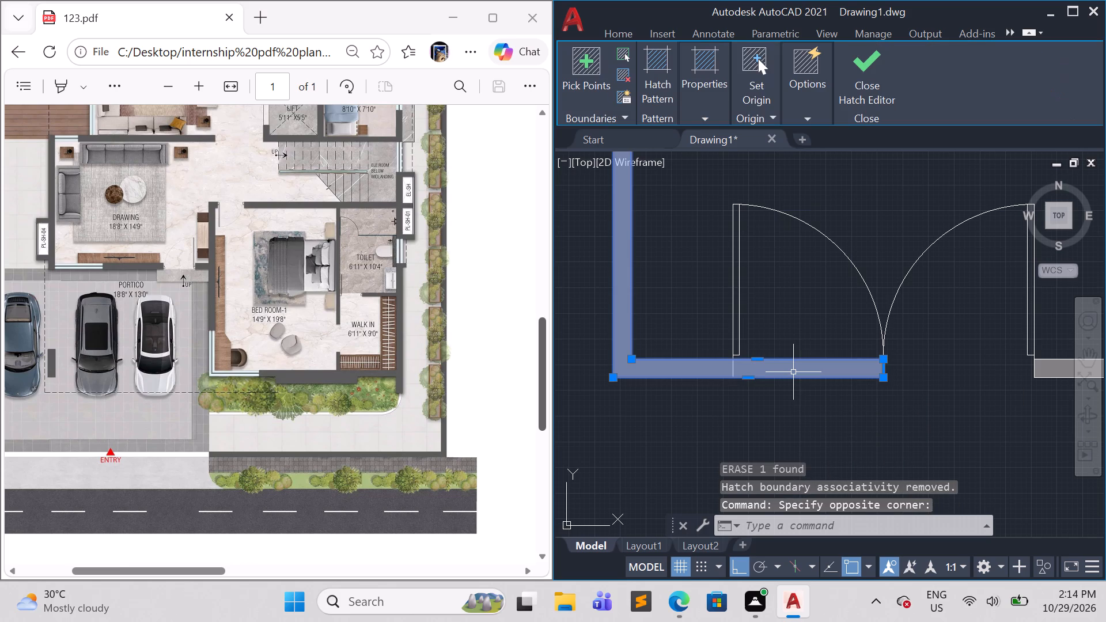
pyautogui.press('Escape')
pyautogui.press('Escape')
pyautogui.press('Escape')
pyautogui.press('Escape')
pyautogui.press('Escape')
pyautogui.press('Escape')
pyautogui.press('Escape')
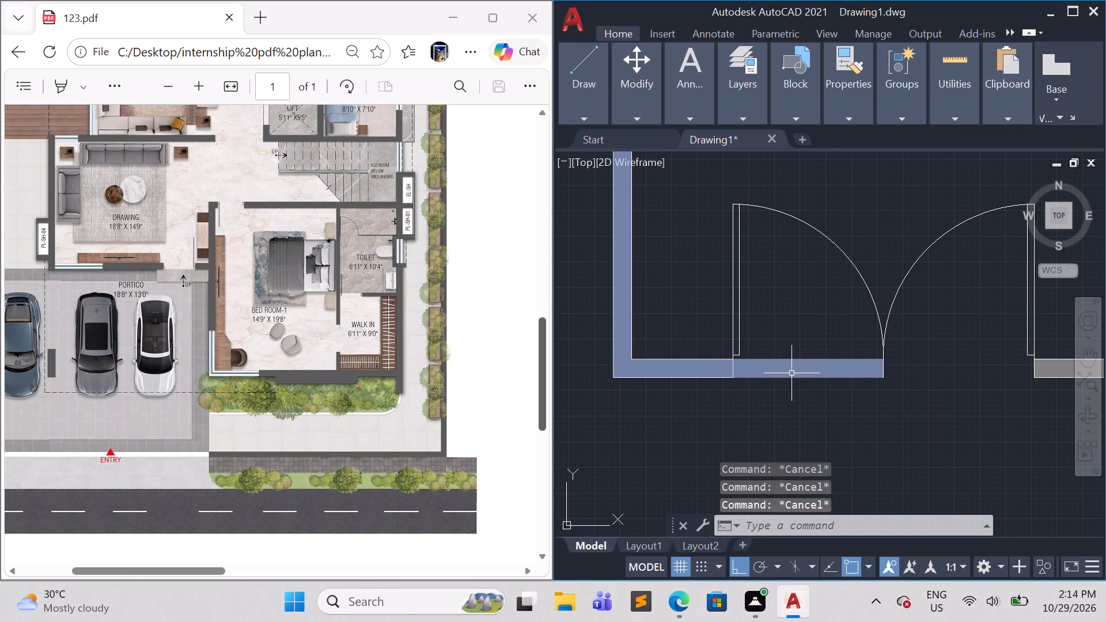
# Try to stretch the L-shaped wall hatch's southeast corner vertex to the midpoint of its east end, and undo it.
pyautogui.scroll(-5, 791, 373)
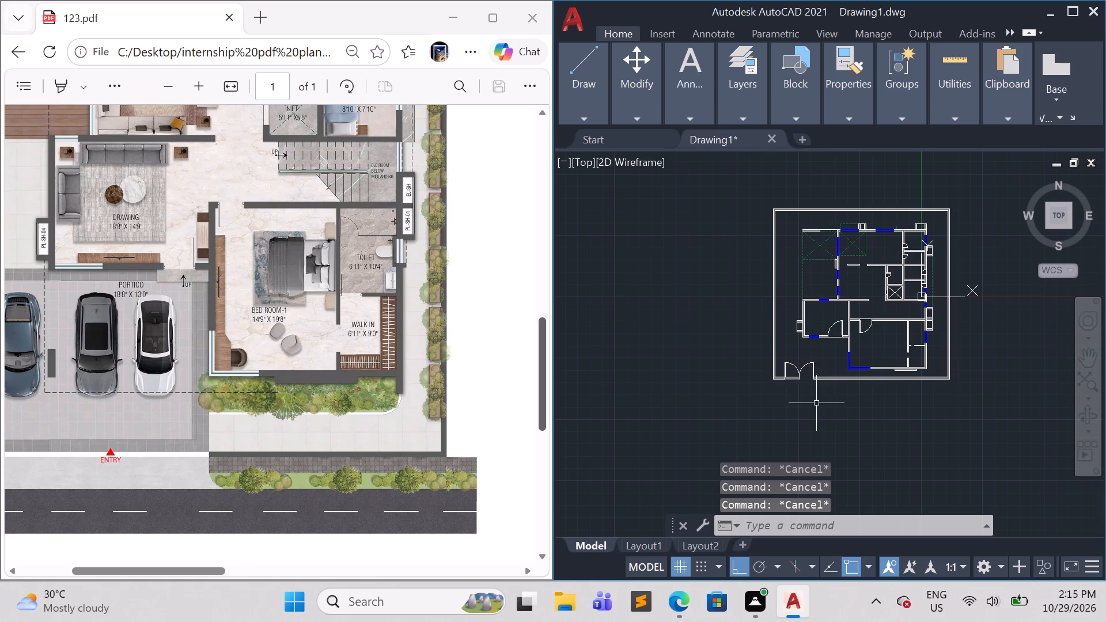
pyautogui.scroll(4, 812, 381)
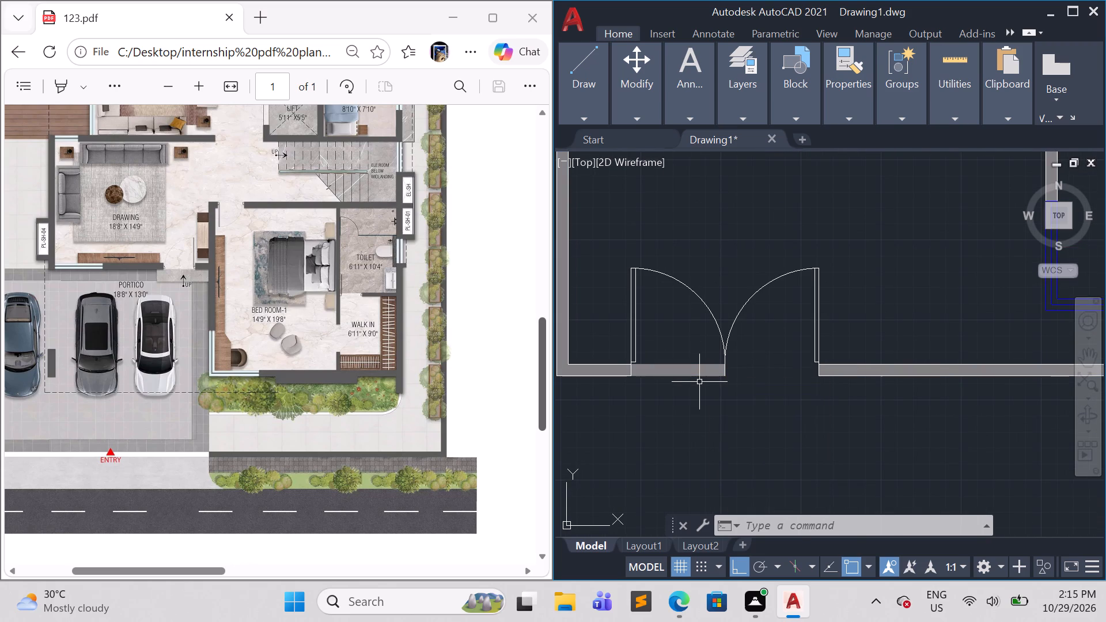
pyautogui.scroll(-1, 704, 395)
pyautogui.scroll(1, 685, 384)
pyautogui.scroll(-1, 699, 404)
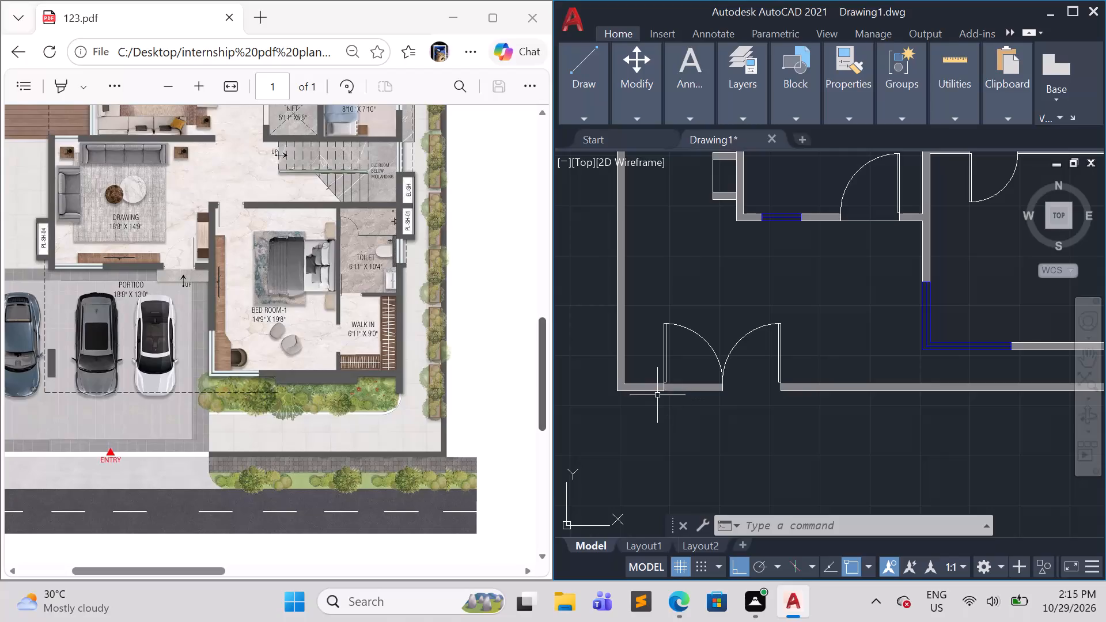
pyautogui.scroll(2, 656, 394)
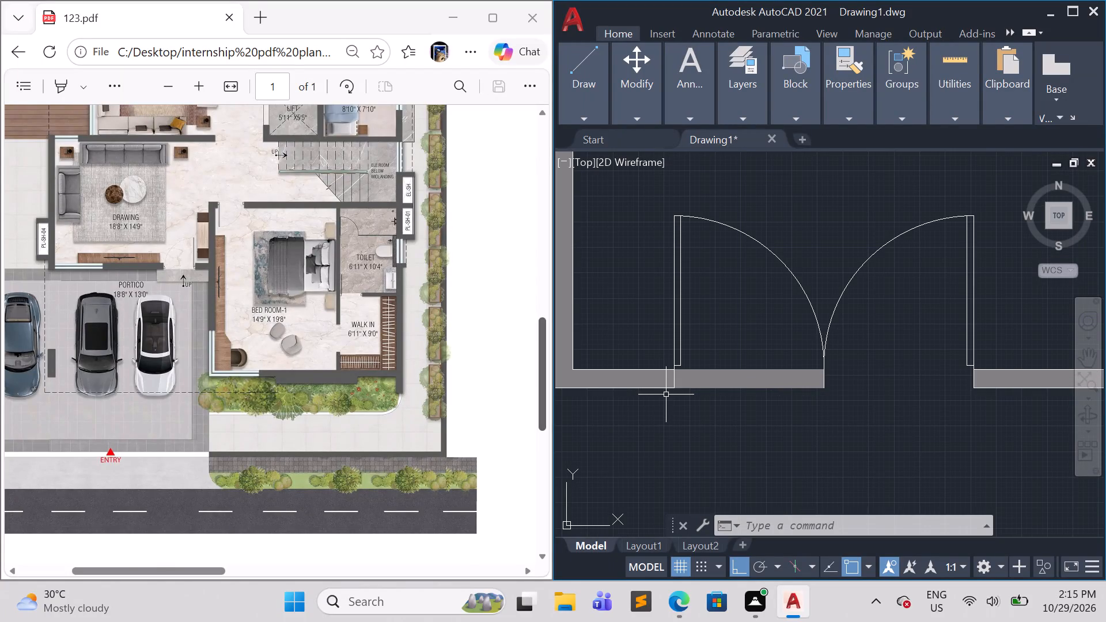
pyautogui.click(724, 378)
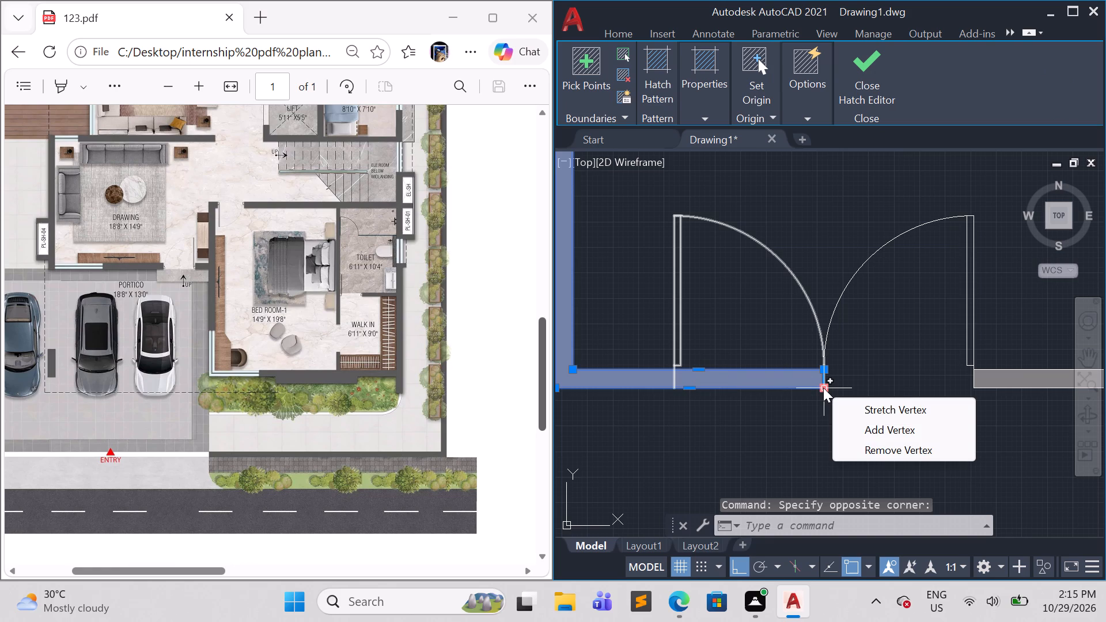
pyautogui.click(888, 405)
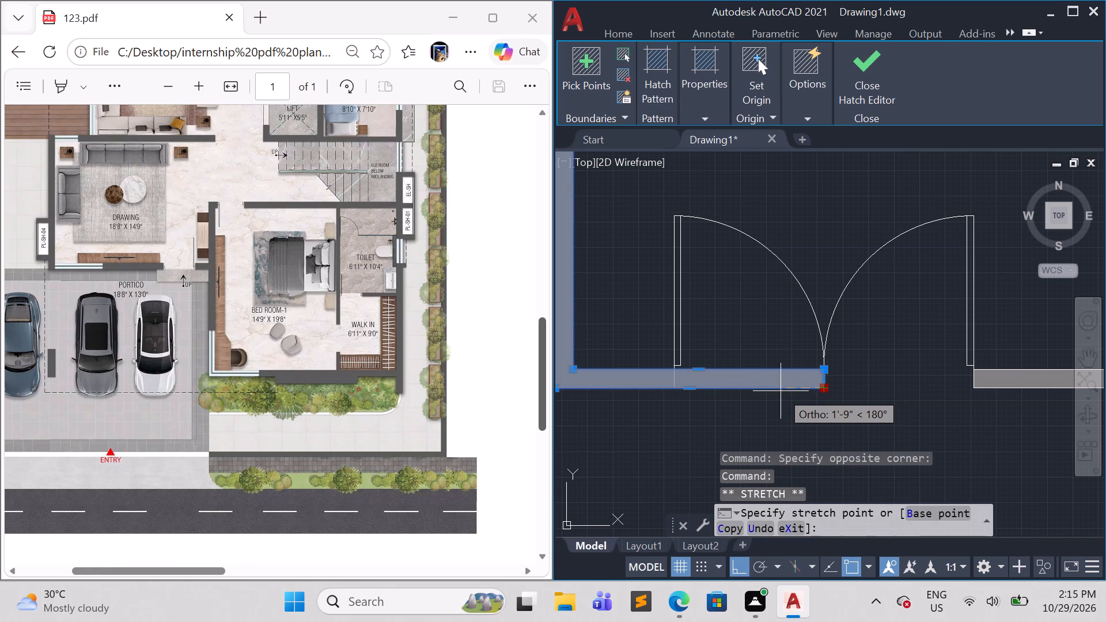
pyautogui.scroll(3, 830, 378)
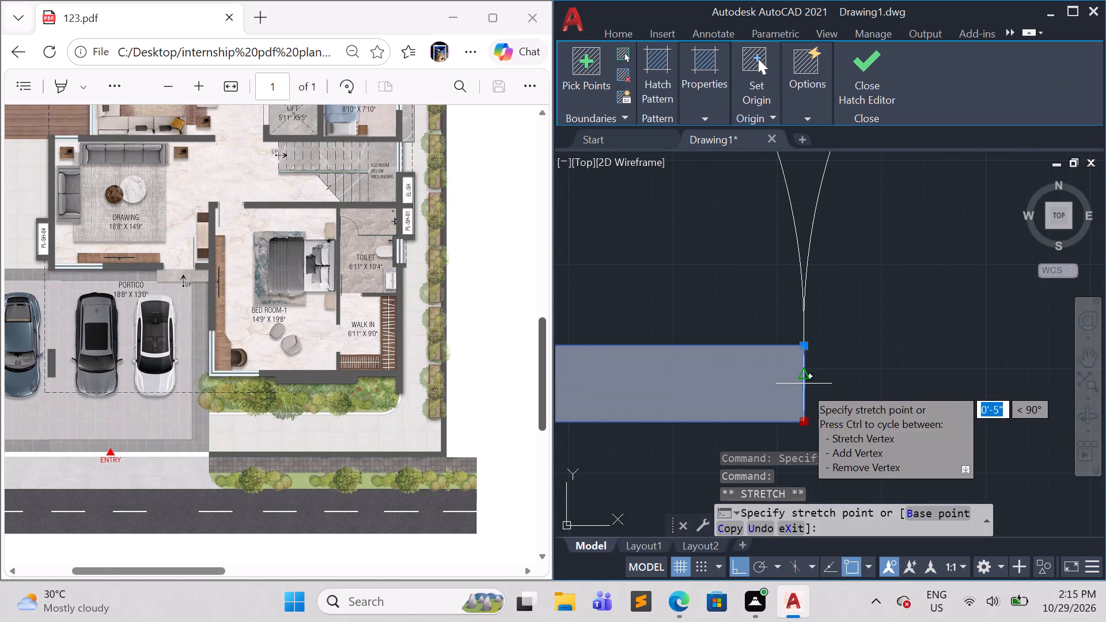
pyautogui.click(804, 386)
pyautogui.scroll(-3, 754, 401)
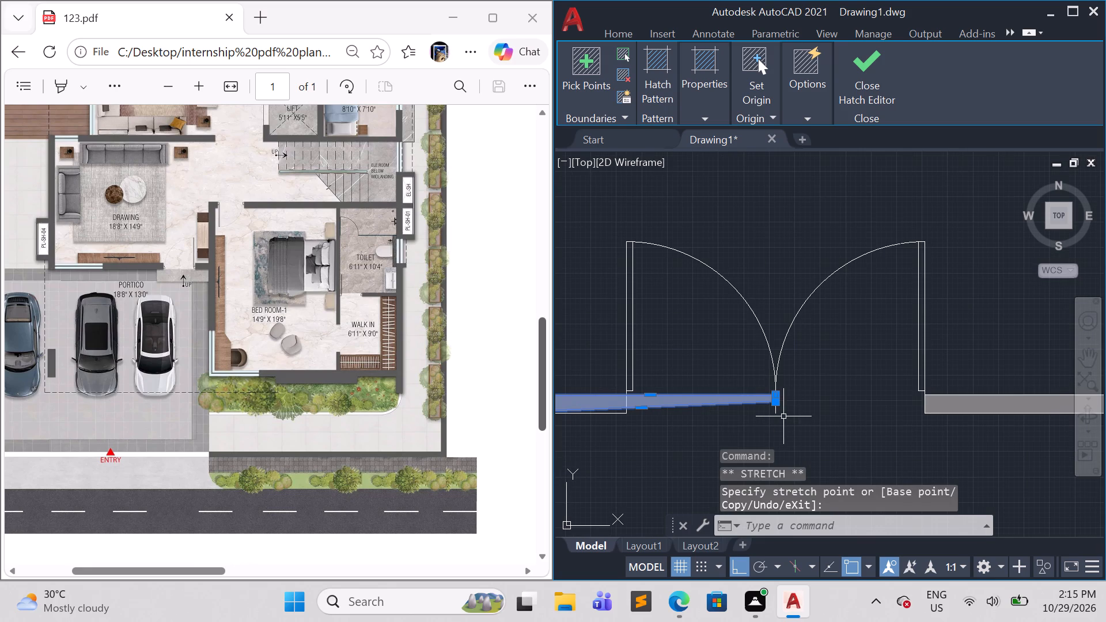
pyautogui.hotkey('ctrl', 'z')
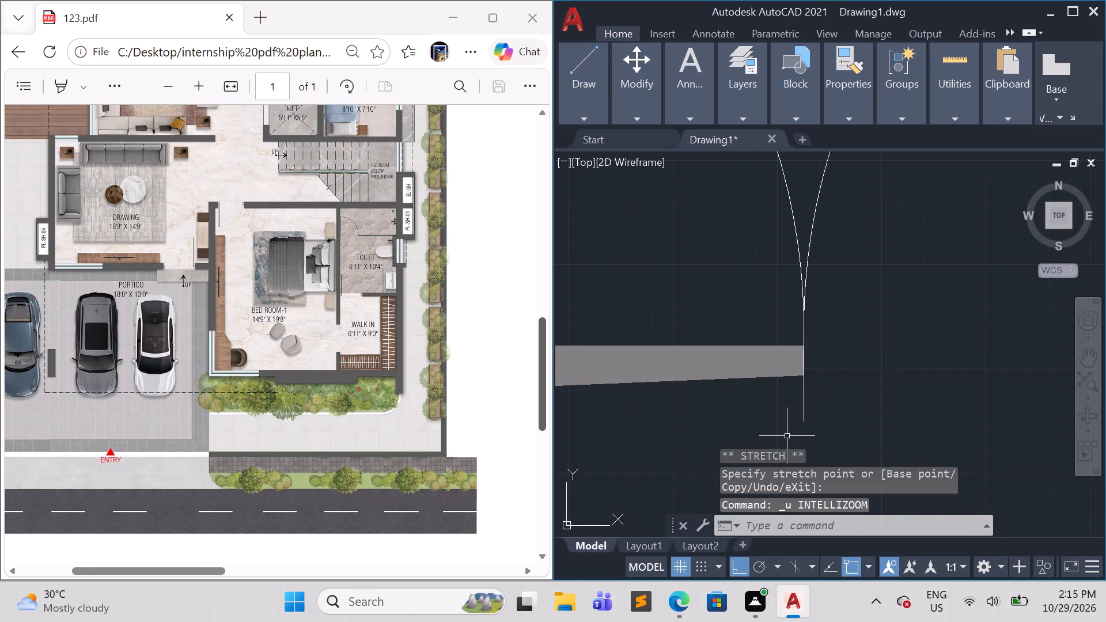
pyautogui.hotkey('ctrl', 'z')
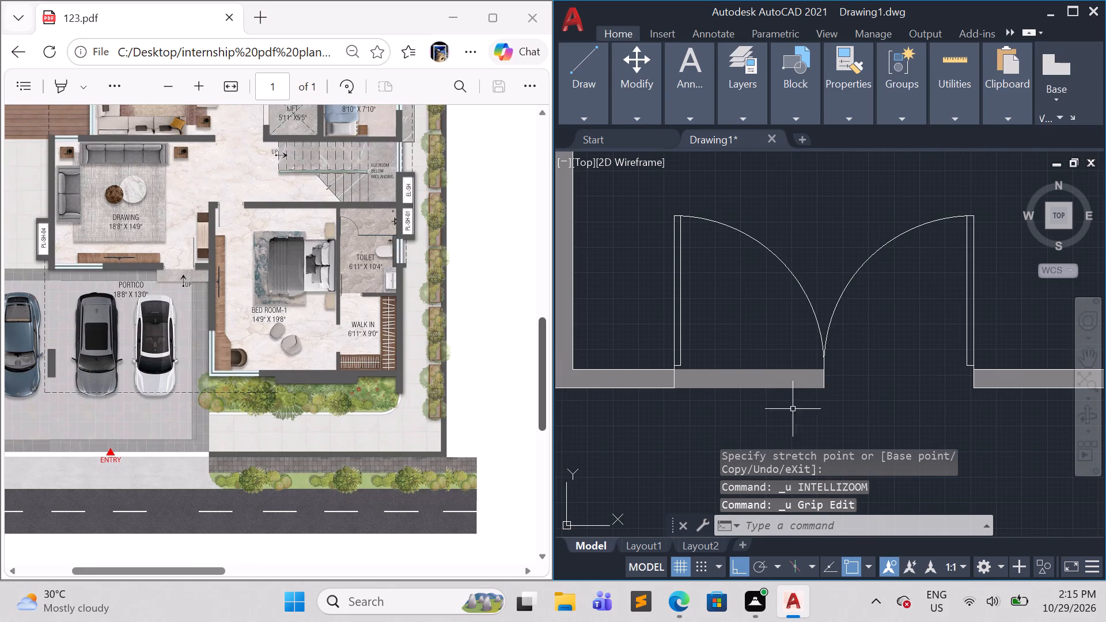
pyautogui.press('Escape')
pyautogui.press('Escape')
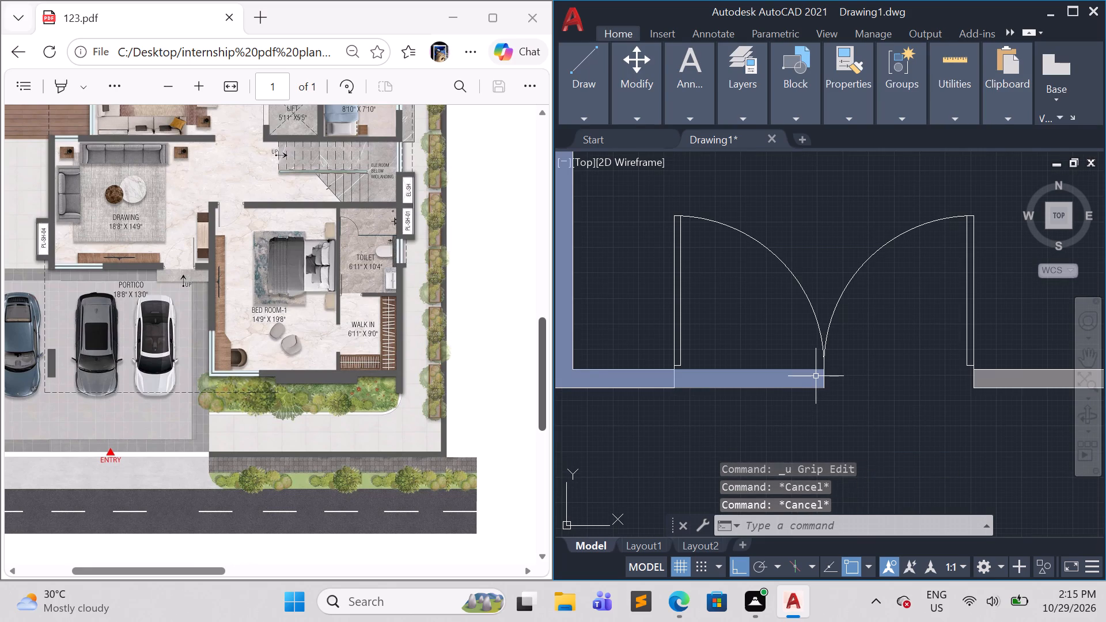
# Stretch the L-shaped wall hatch's east end edge west to the closing line at the gate's west leaf.
pyautogui.scroll(2, 816, 376)
pyautogui.click(823, 393)
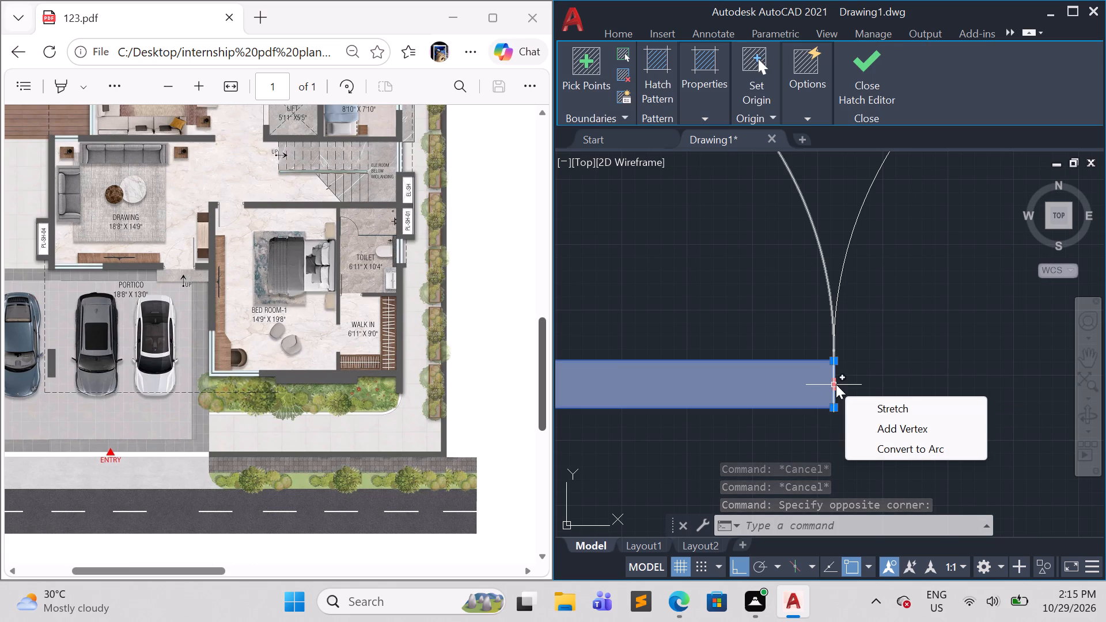
pyautogui.click(869, 408)
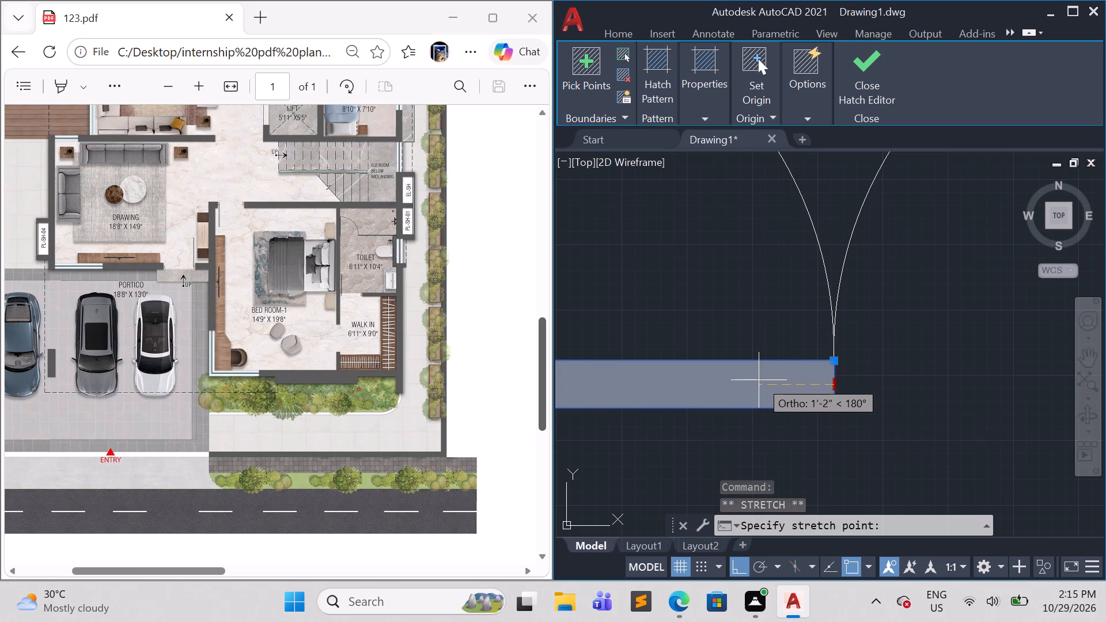
pyautogui.scroll(-2, 723, 381)
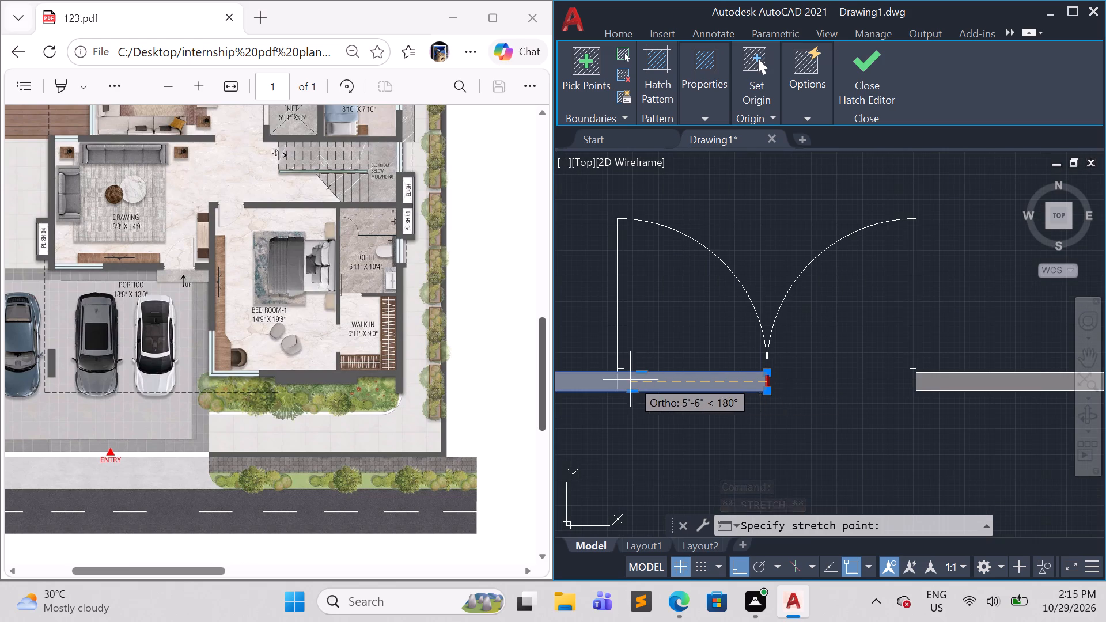
pyautogui.click(615, 383)
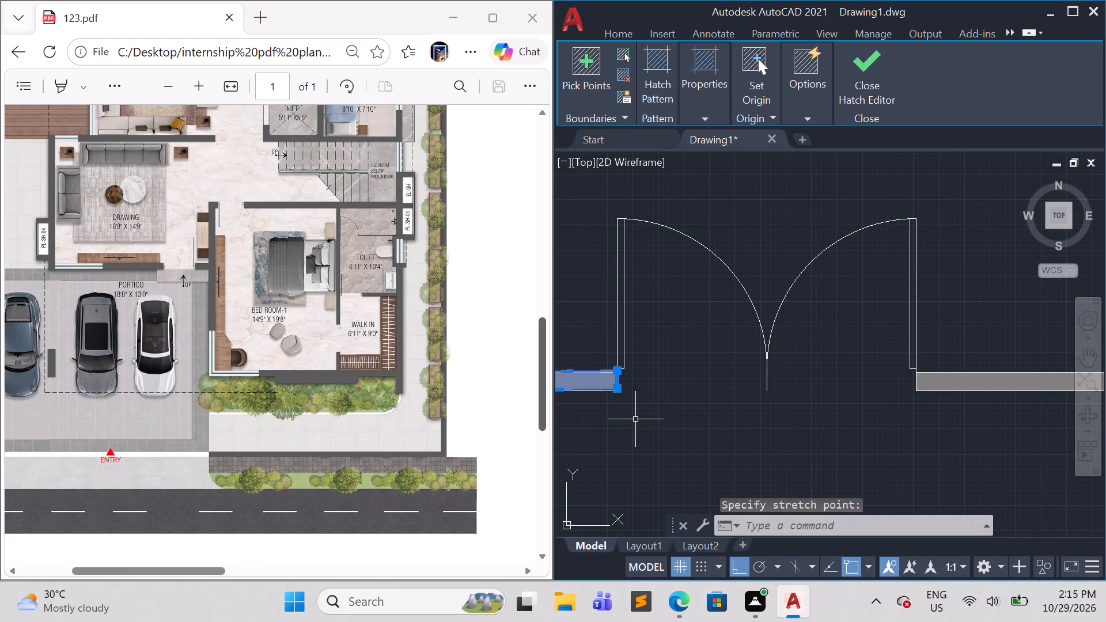
pyautogui.press('Escape')
pyautogui.scroll(-2, 696, 428)
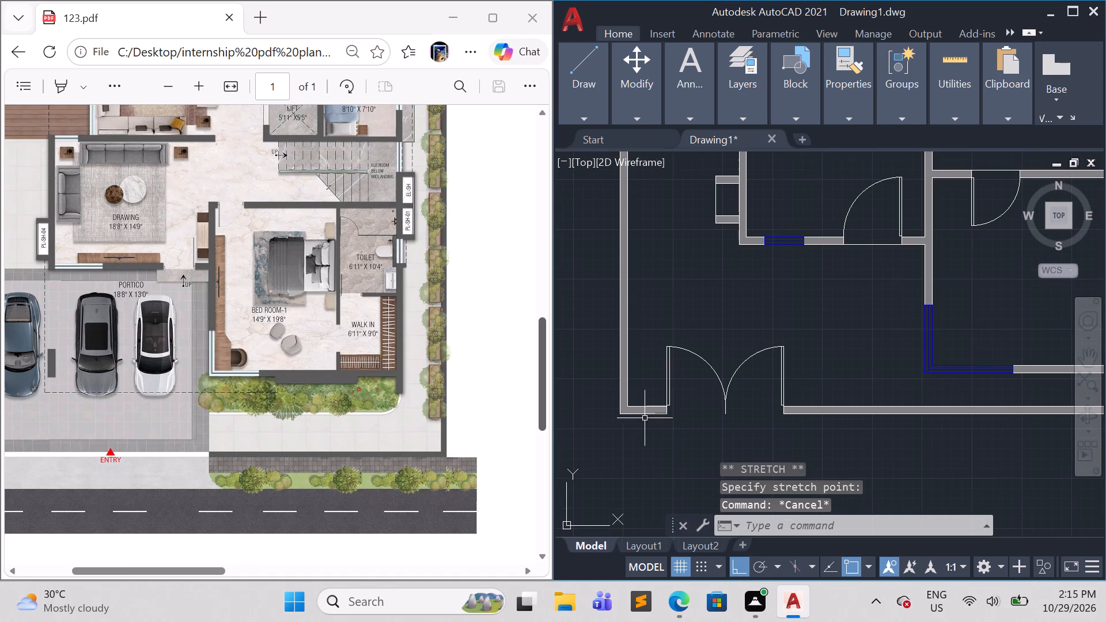
# Stretch the L-shaped wall hatch's northeast end vertex onto the corner where the wall's inner line meets the closing line.
pyautogui.scroll(4, 635, 418)
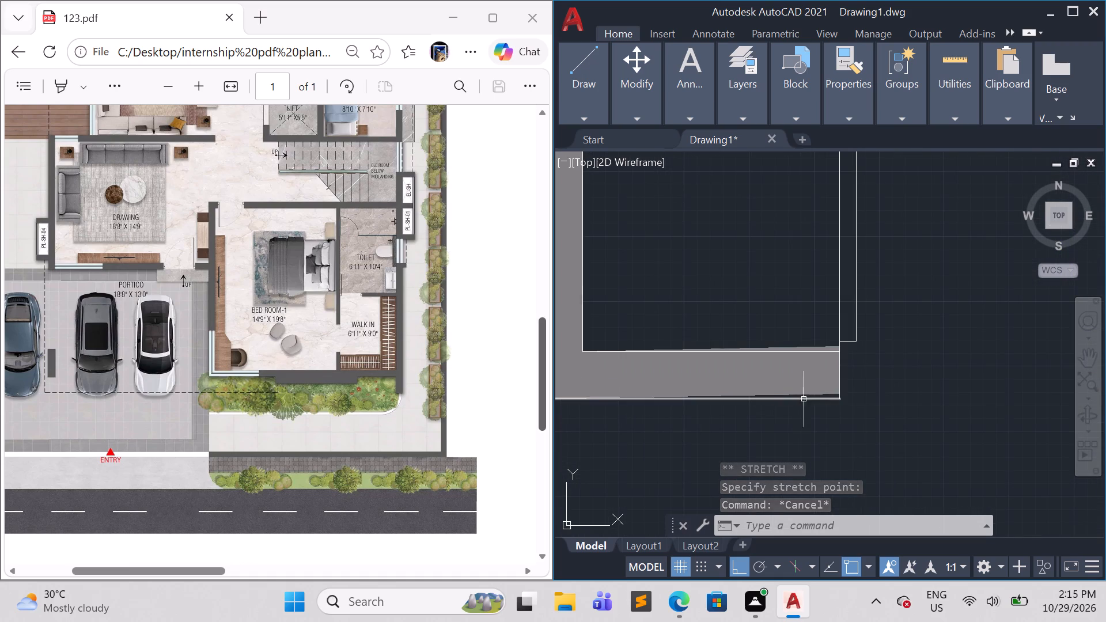
pyautogui.click(816, 393)
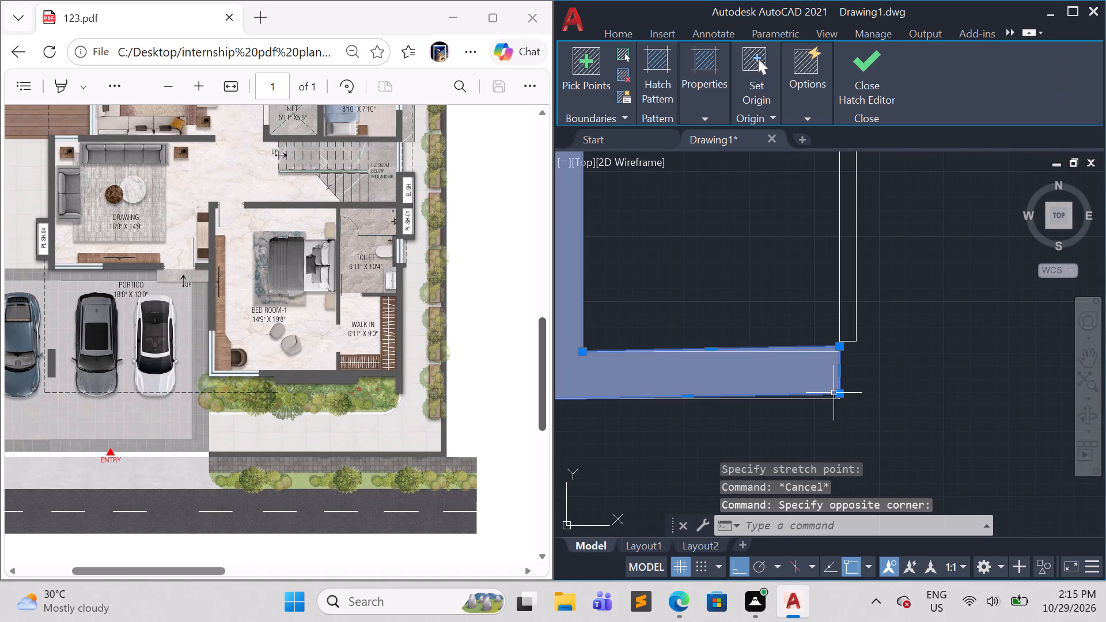
pyautogui.click(839, 398)
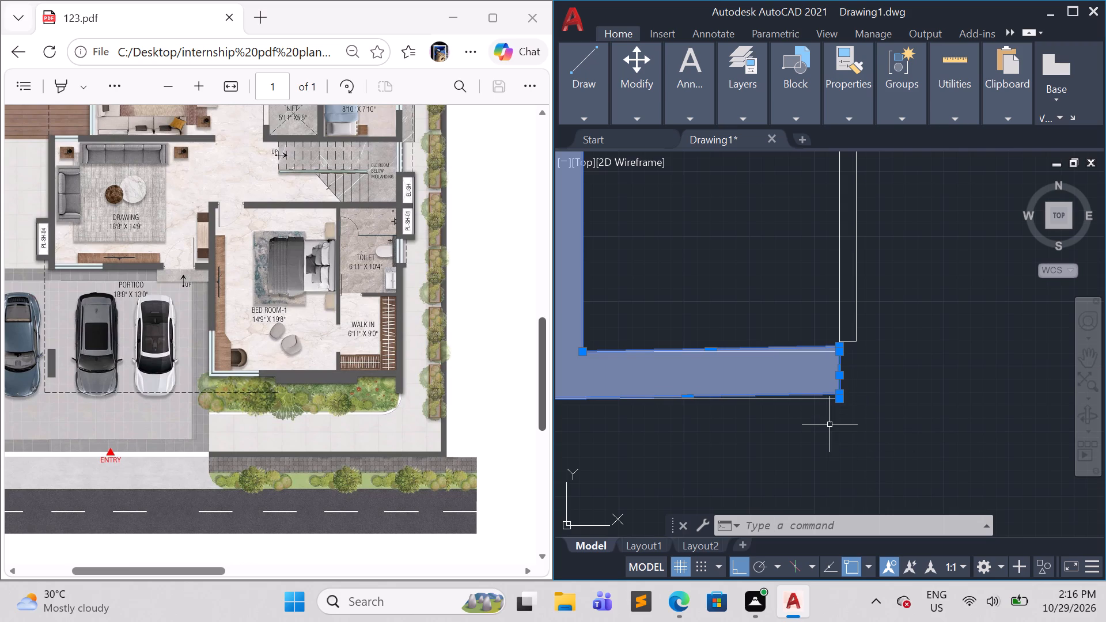
pyautogui.press('Escape')
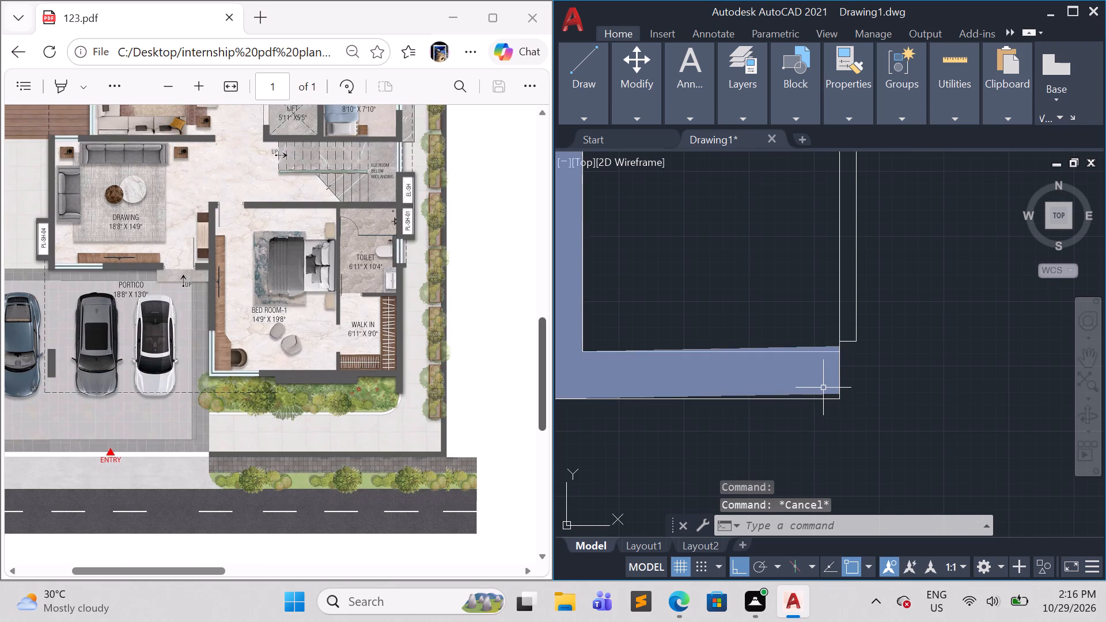
pyautogui.click(824, 386)
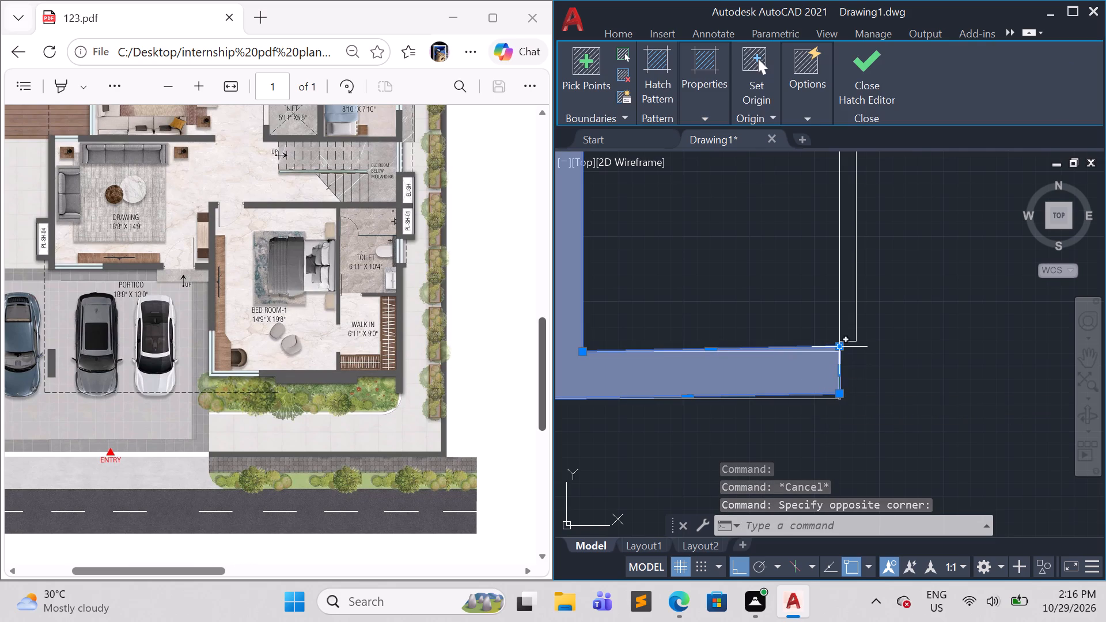
pyautogui.click(884, 371)
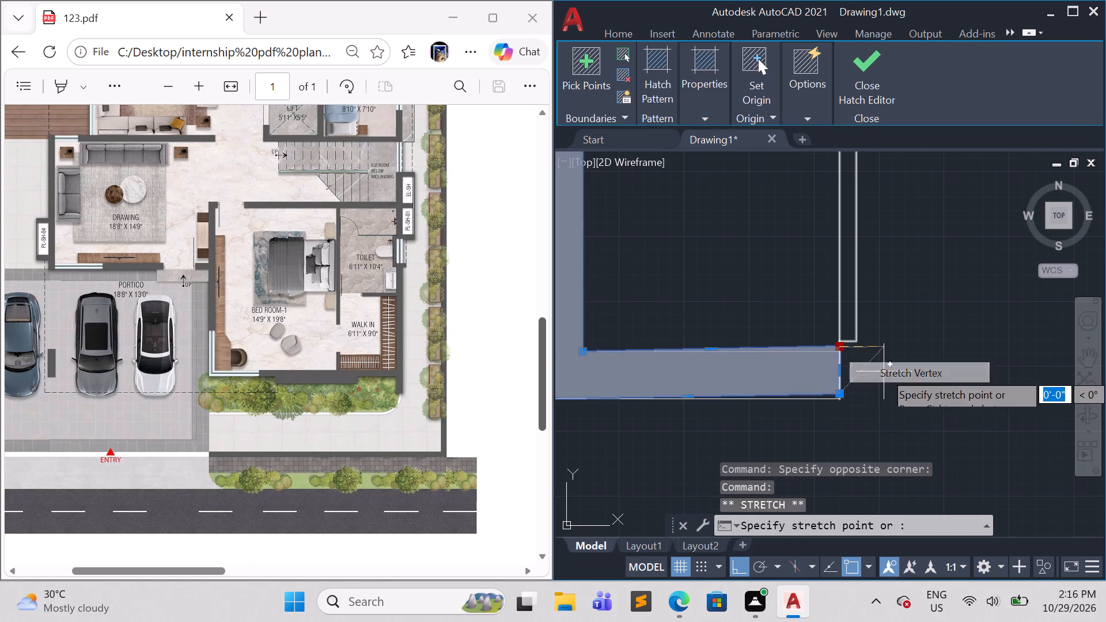
pyautogui.click(840, 355)
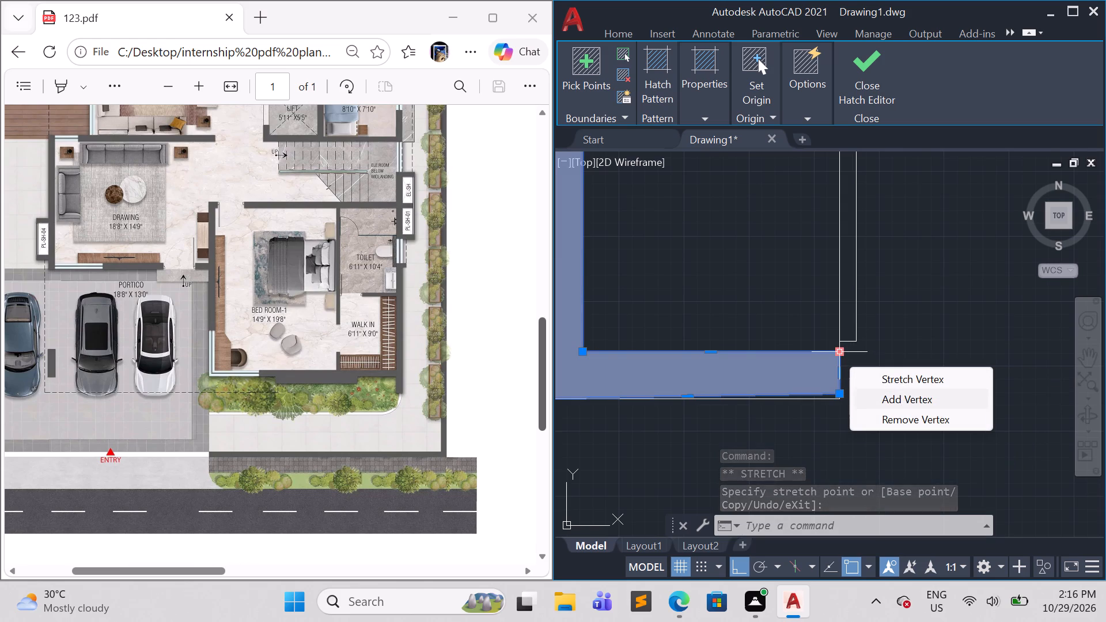
pyautogui.press('Escape')
# Stretch the same hatch's southeast end vertex onto the corner where the wall's outer line meets the closing line.
pyautogui.click(842, 395)
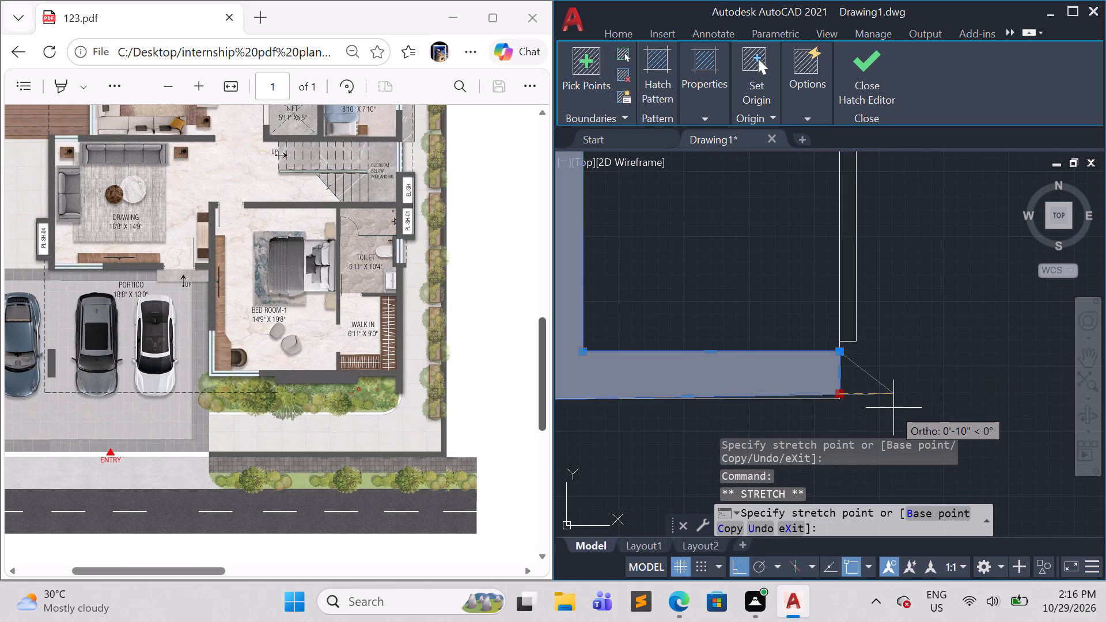
pyautogui.press('Escape')
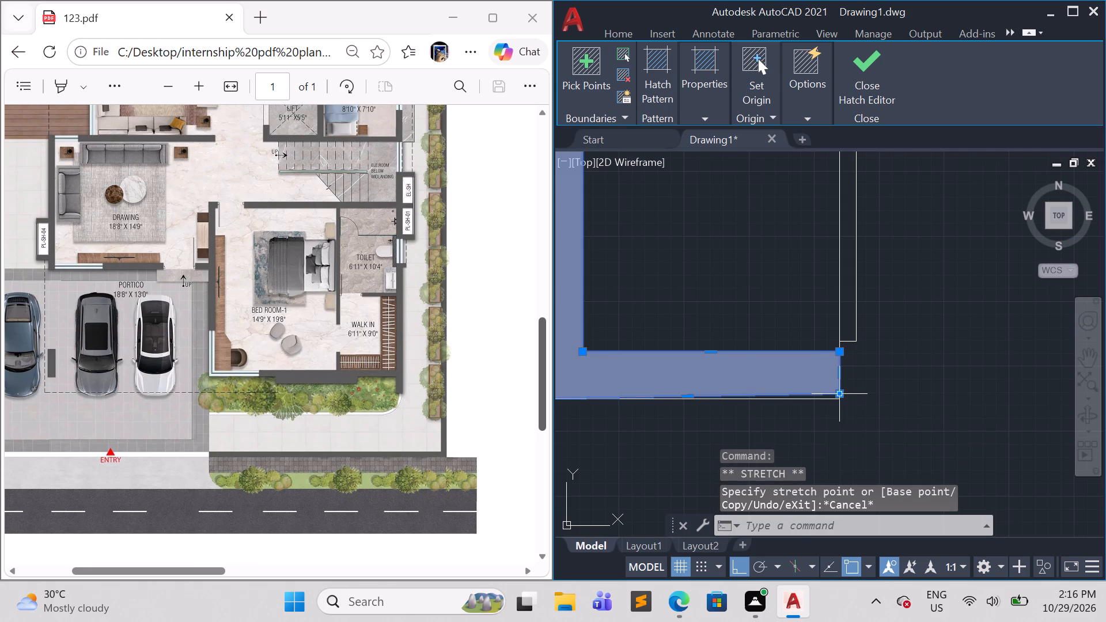
pyautogui.click(839, 395)
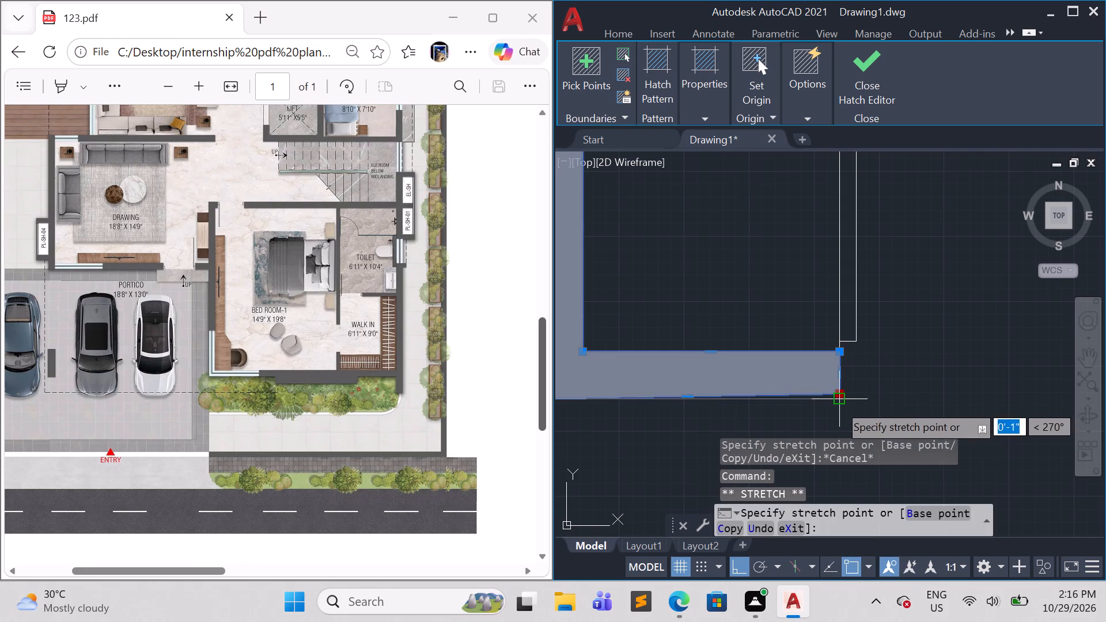
pyautogui.click(838, 404)
pyautogui.press('Escape')
pyautogui.scroll(-2, 890, 439)
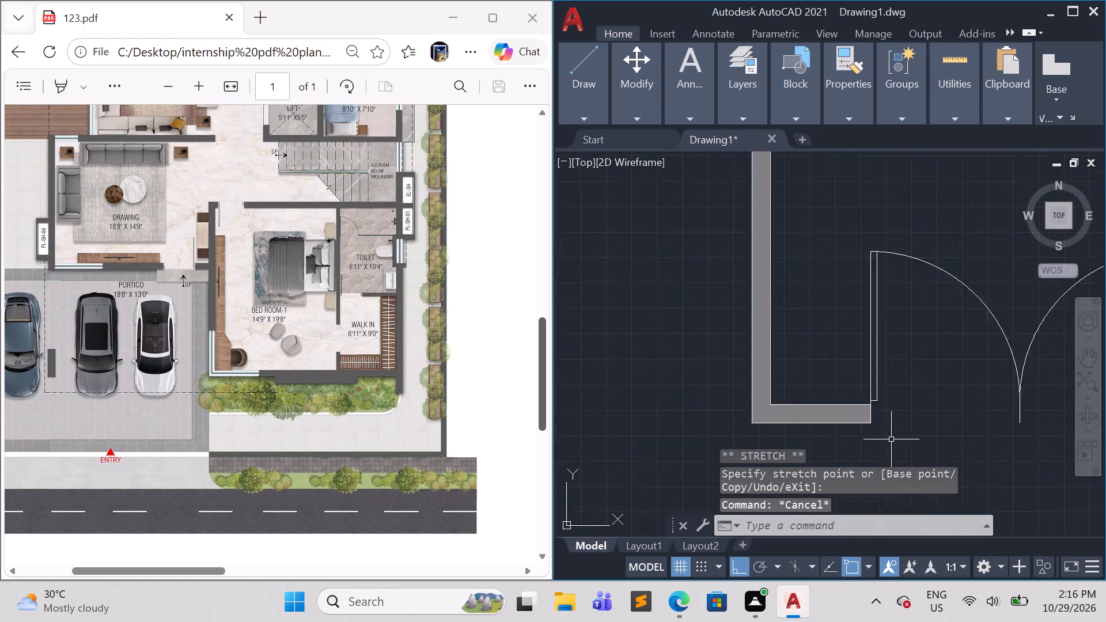
# Draw the portico's dashed outline from the drawing room's southwest corner, about 13'-5" south, and 19'-4" east to the bedroom's southwest window corner.
pyautogui.scroll(-2, 891, 439)
pyautogui.moveTo(984, 467); pyautogui.dragTo(879, 454, button='middle')
pyautogui.scroll(-1, 876, 442)
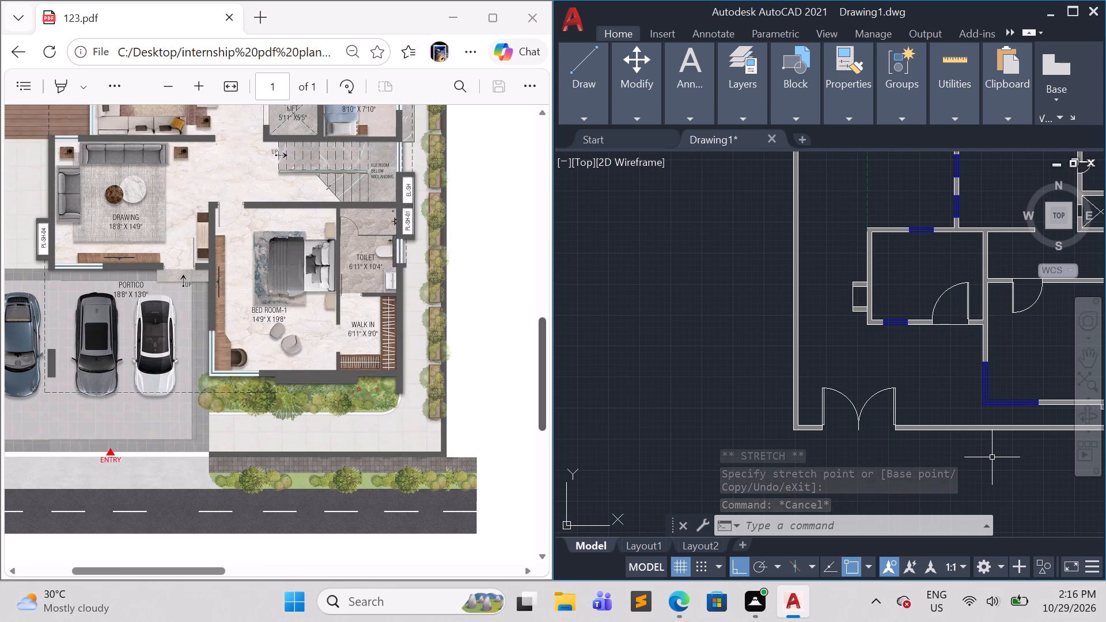
pyautogui.scroll(-2, 977, 461)
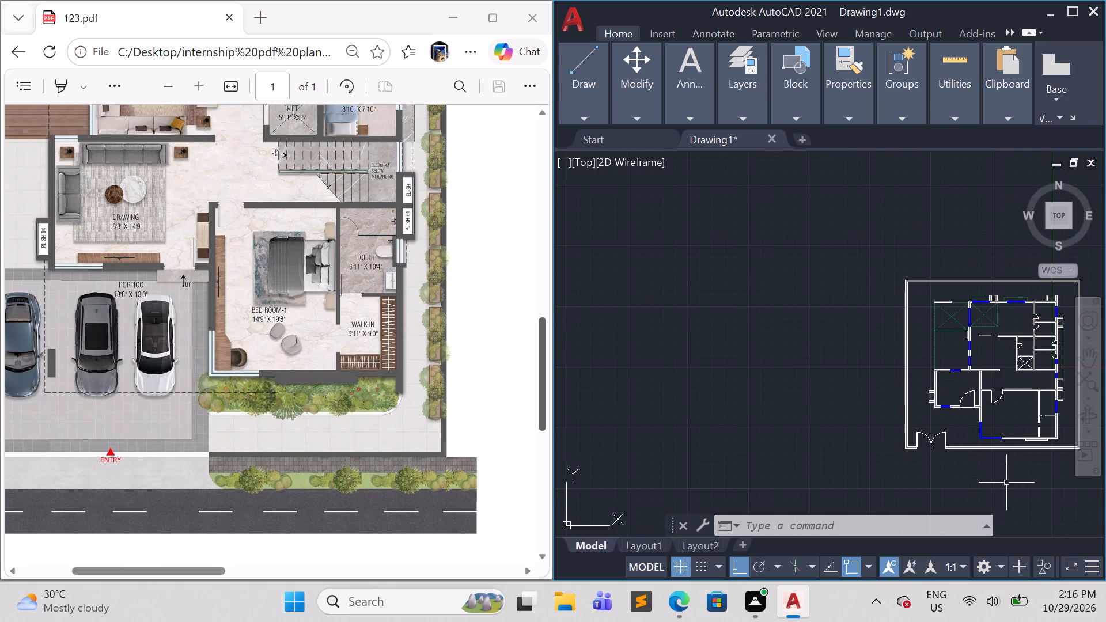
pyautogui.moveTo(1016, 479); pyautogui.dragTo(924, 458, button='middle')
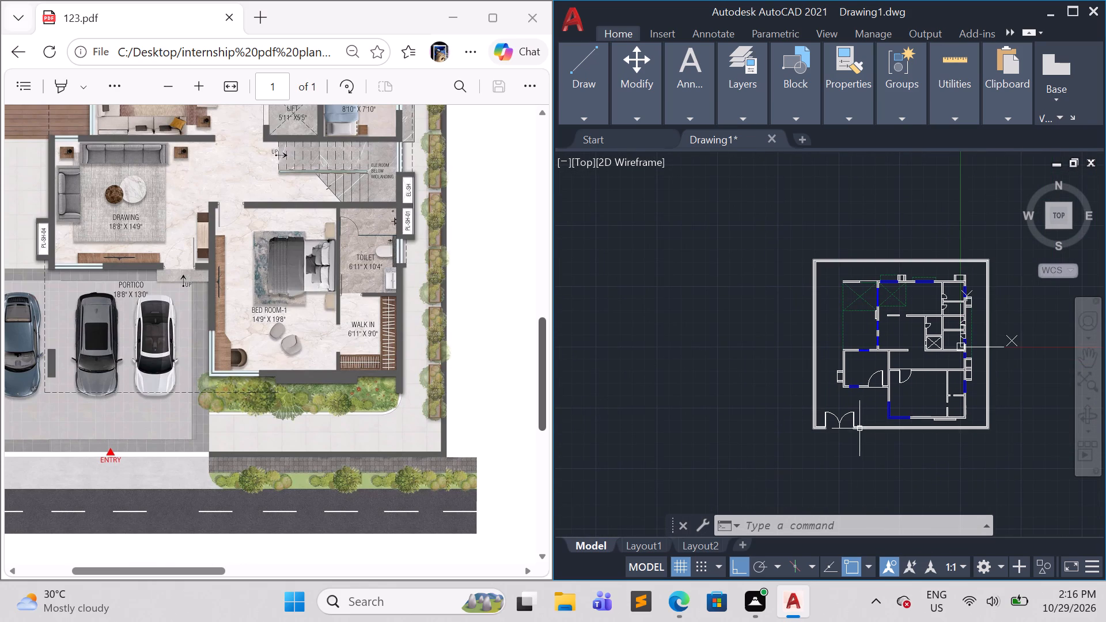
pyautogui.scroll(2, 859, 428)
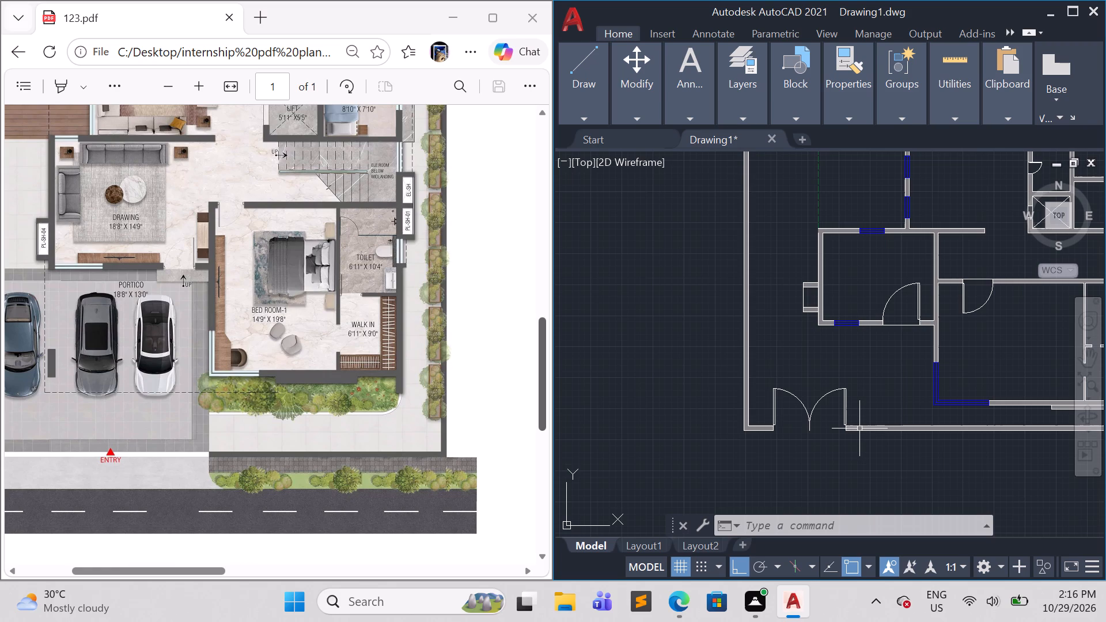
pyautogui.press('l')
pyautogui.press('Return')
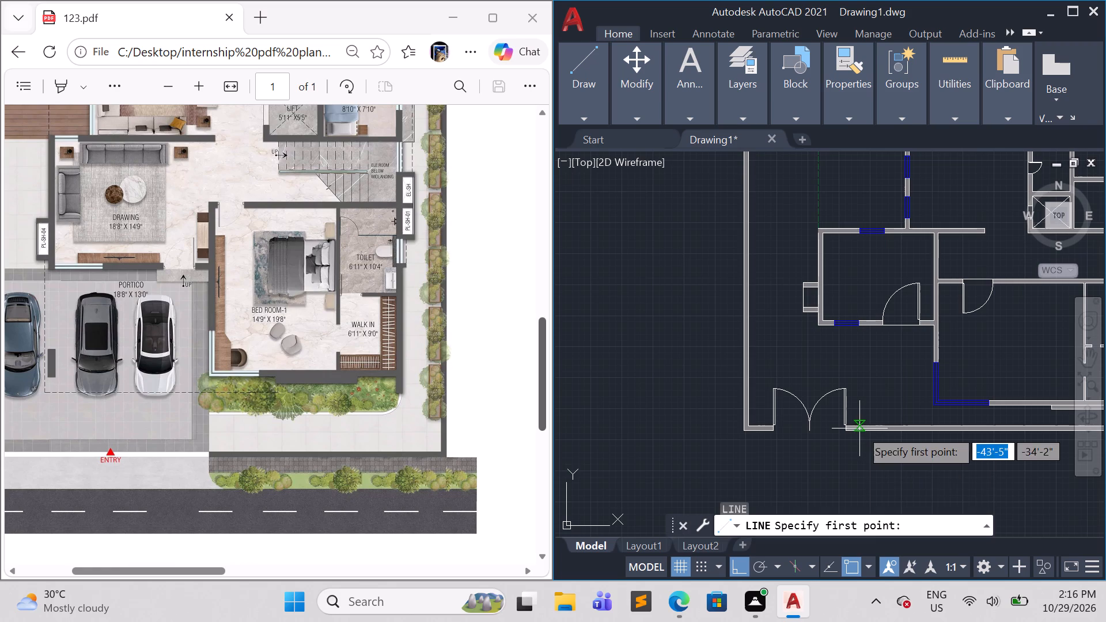
pyautogui.click(816, 326)
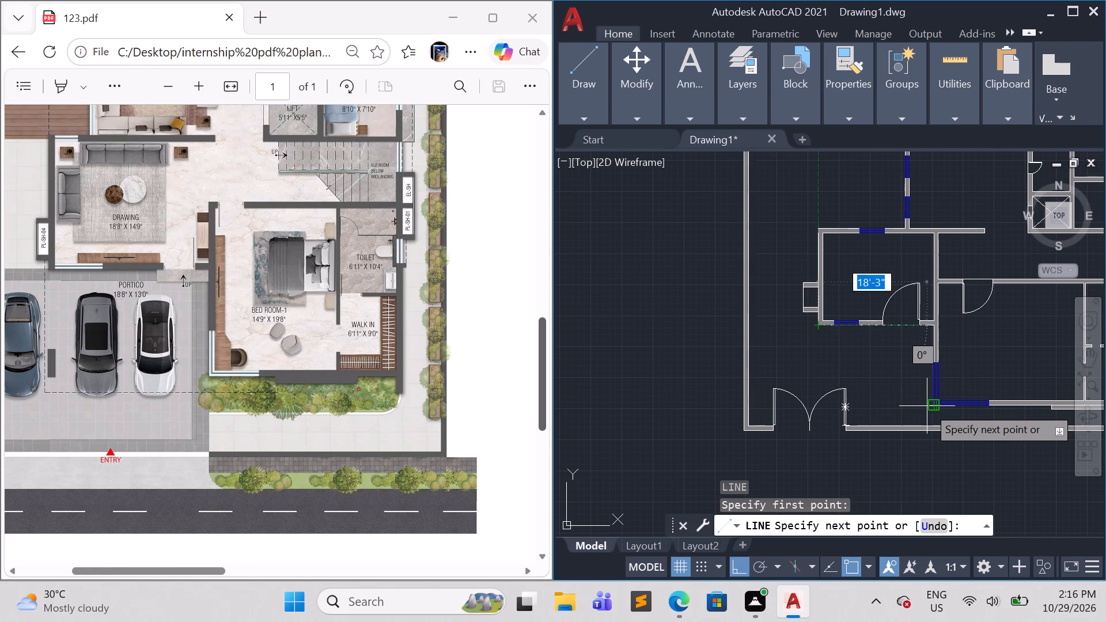
pyautogui.scroll(2, 930, 416)
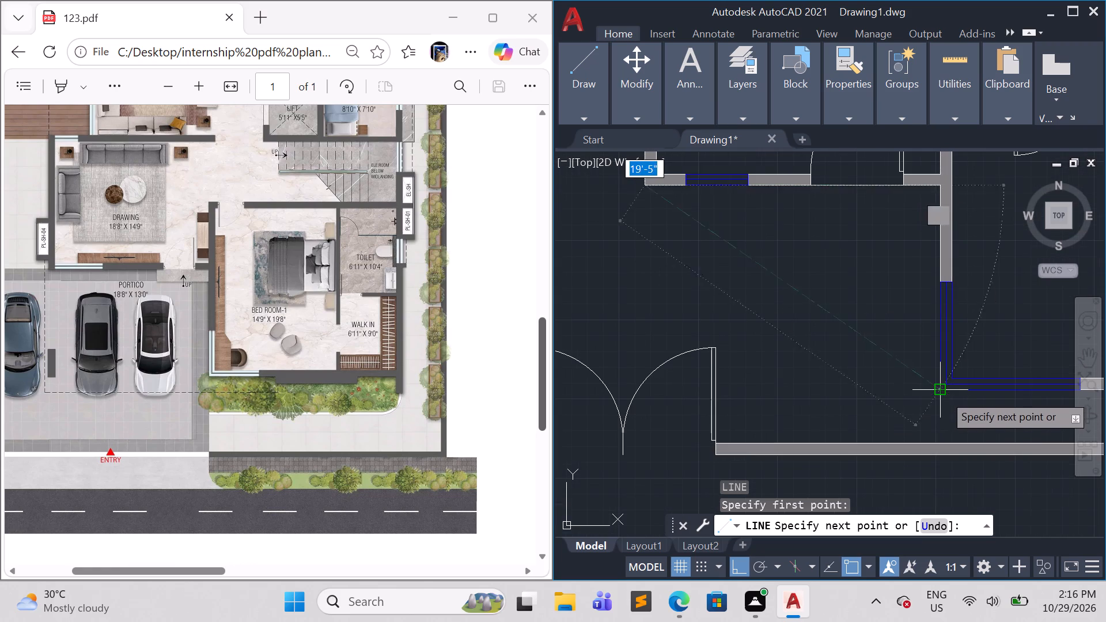
pyautogui.click(643, 389)
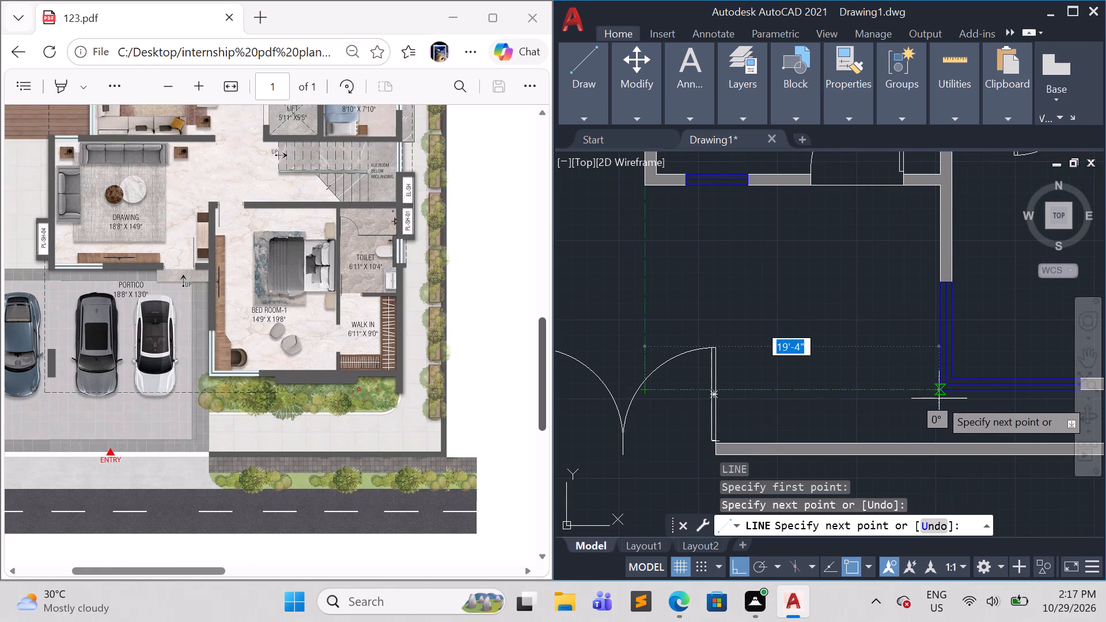
pyautogui.click(940, 399)
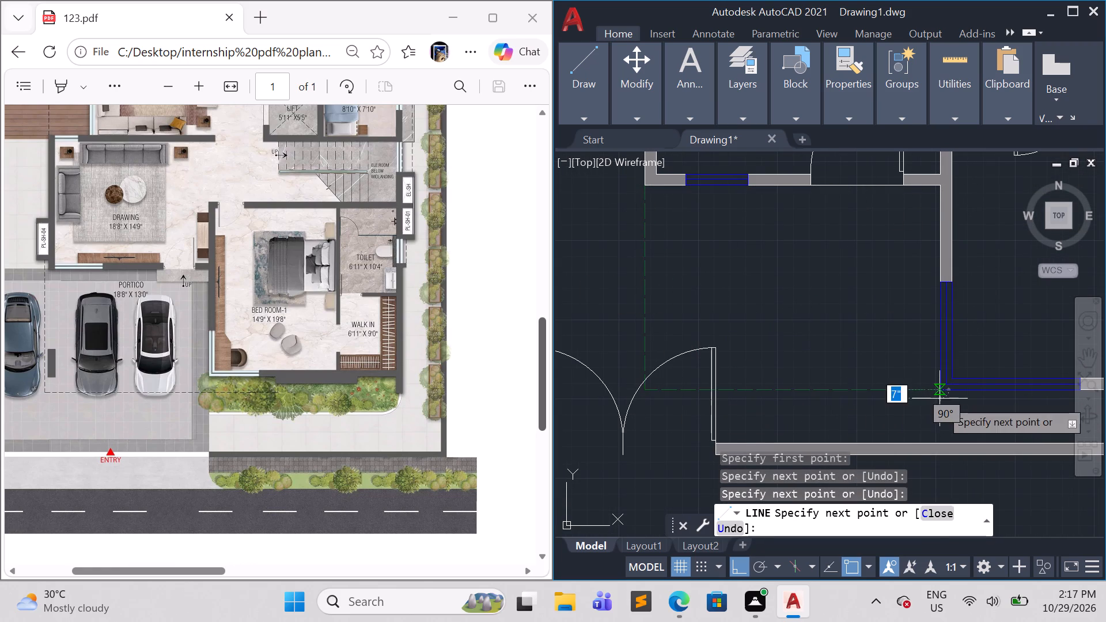
pyautogui.press('Escape')
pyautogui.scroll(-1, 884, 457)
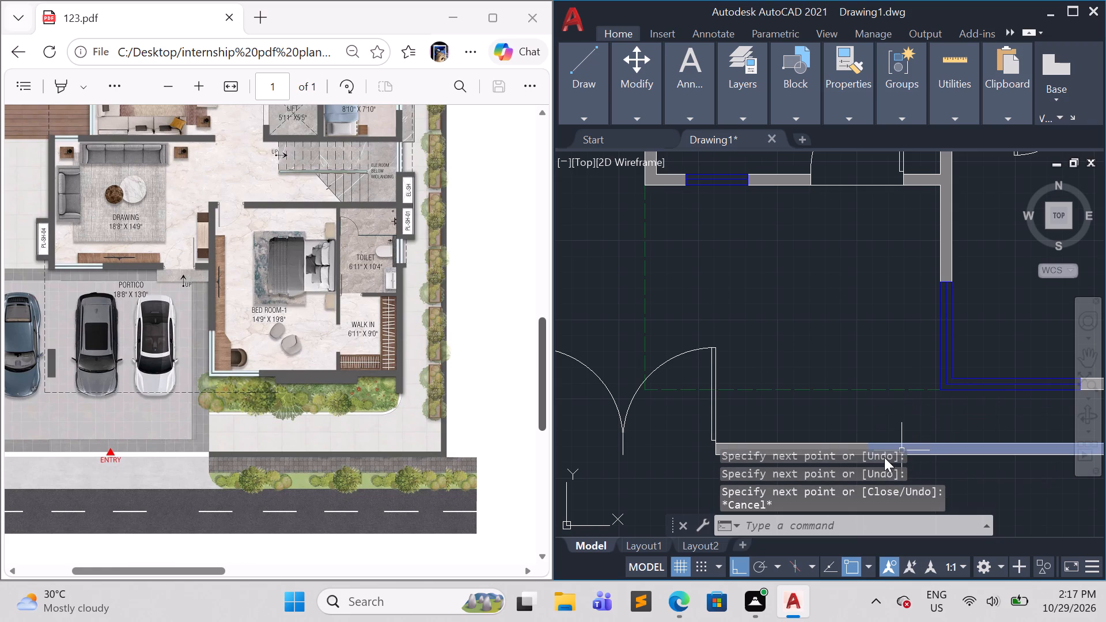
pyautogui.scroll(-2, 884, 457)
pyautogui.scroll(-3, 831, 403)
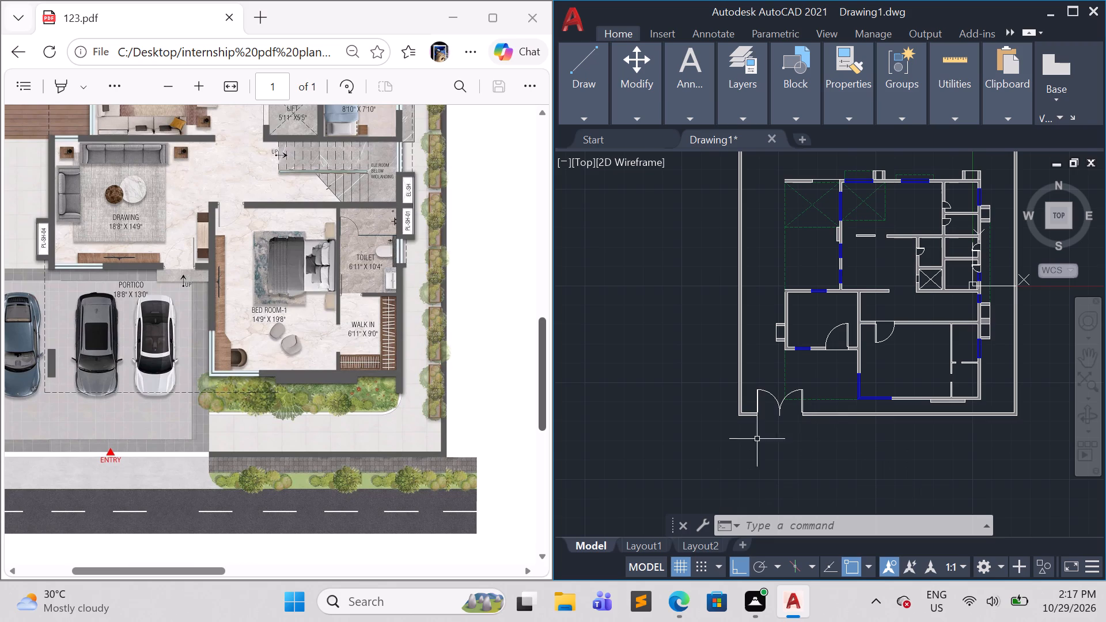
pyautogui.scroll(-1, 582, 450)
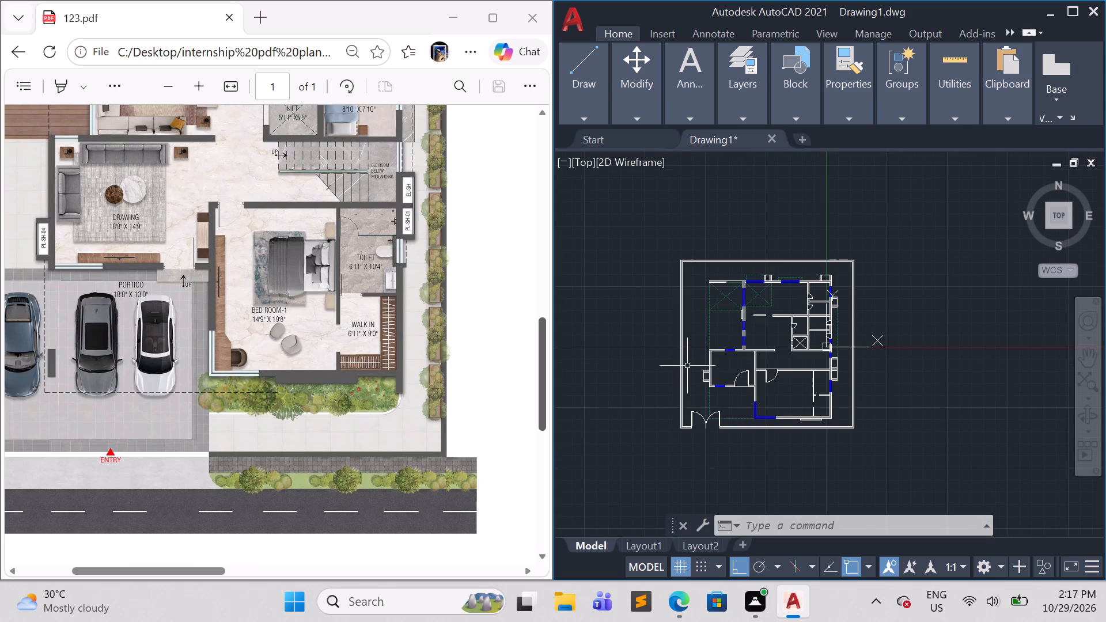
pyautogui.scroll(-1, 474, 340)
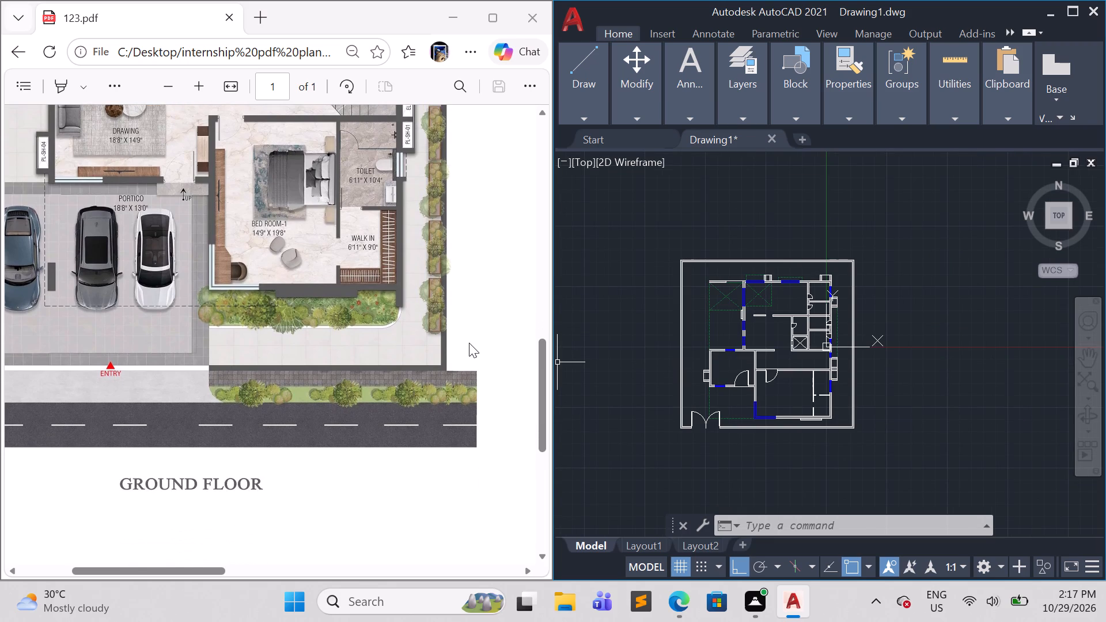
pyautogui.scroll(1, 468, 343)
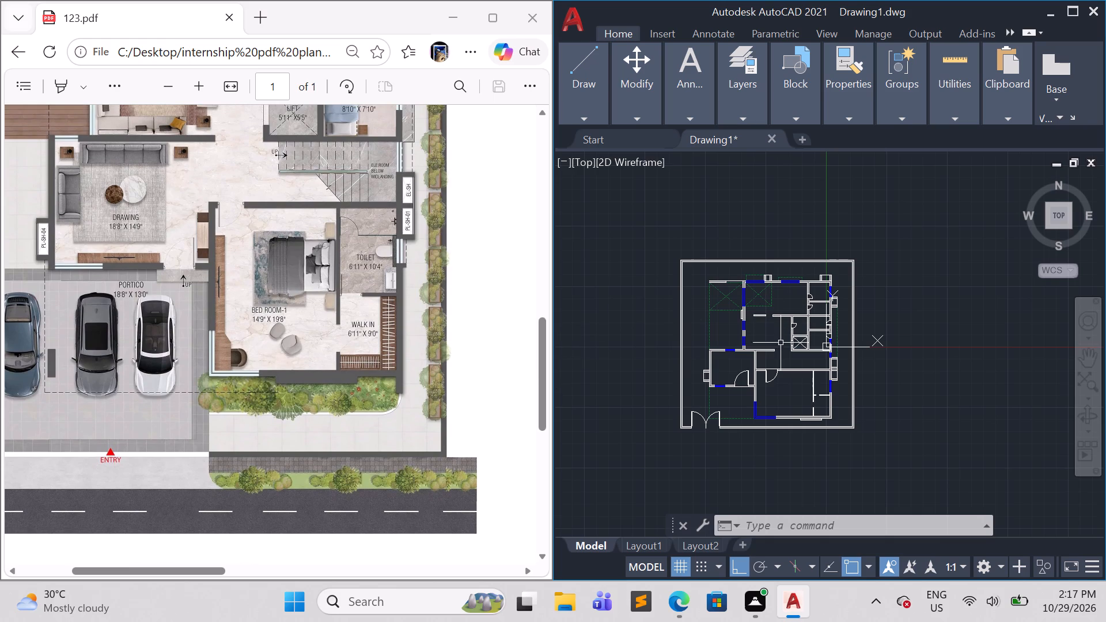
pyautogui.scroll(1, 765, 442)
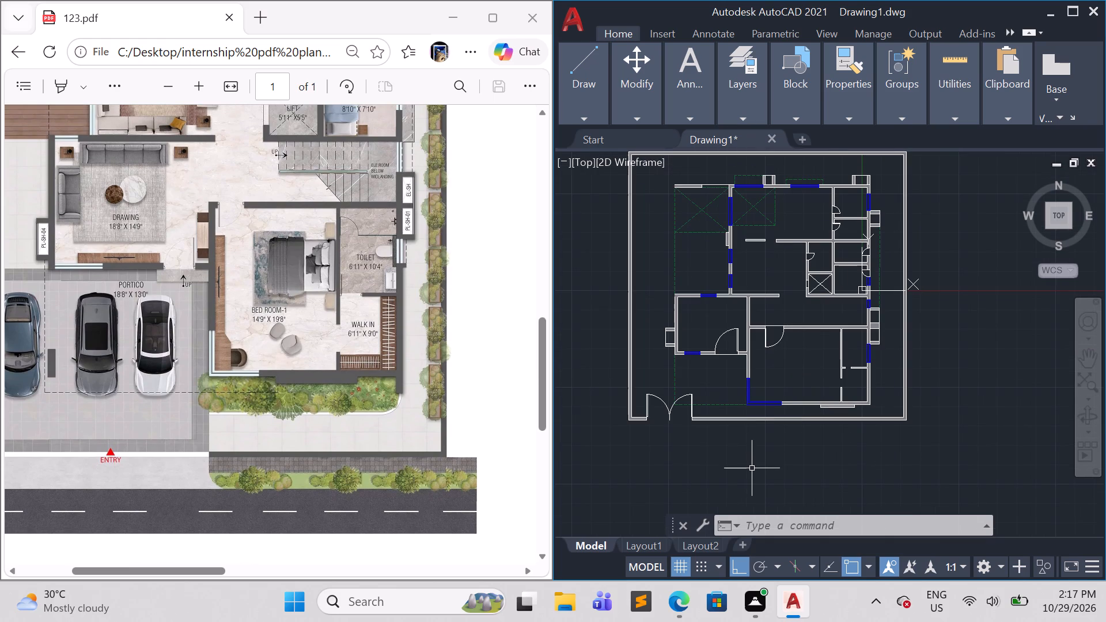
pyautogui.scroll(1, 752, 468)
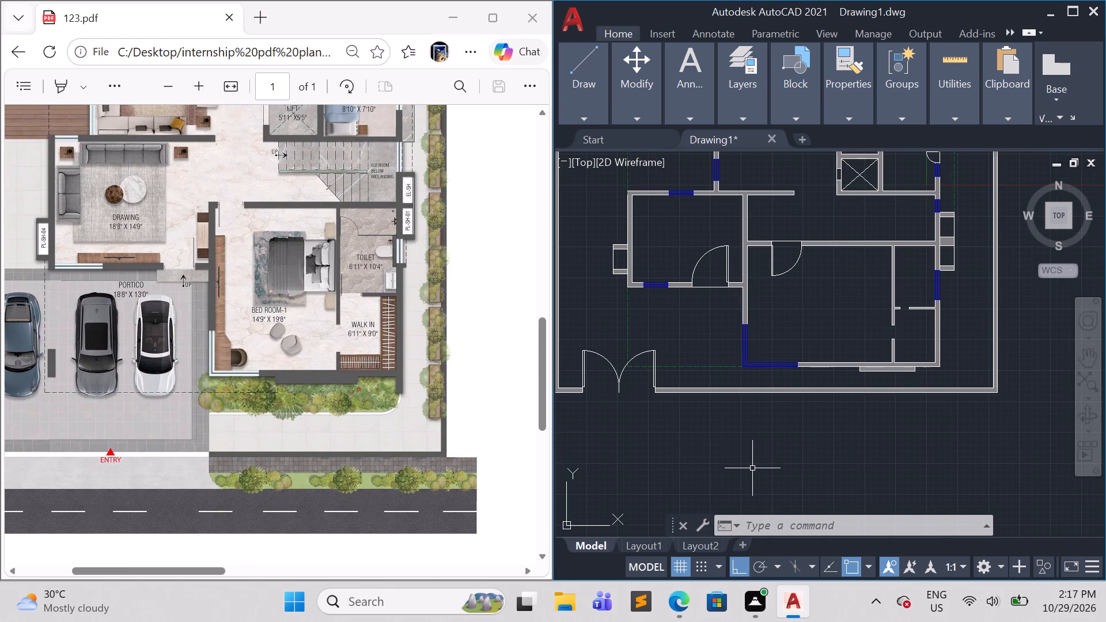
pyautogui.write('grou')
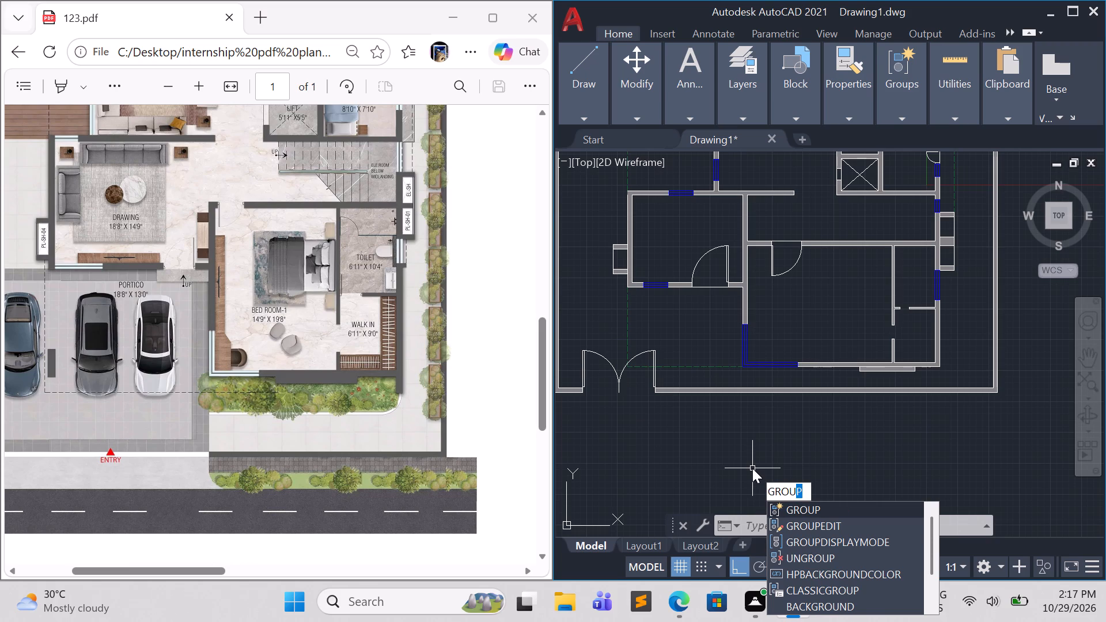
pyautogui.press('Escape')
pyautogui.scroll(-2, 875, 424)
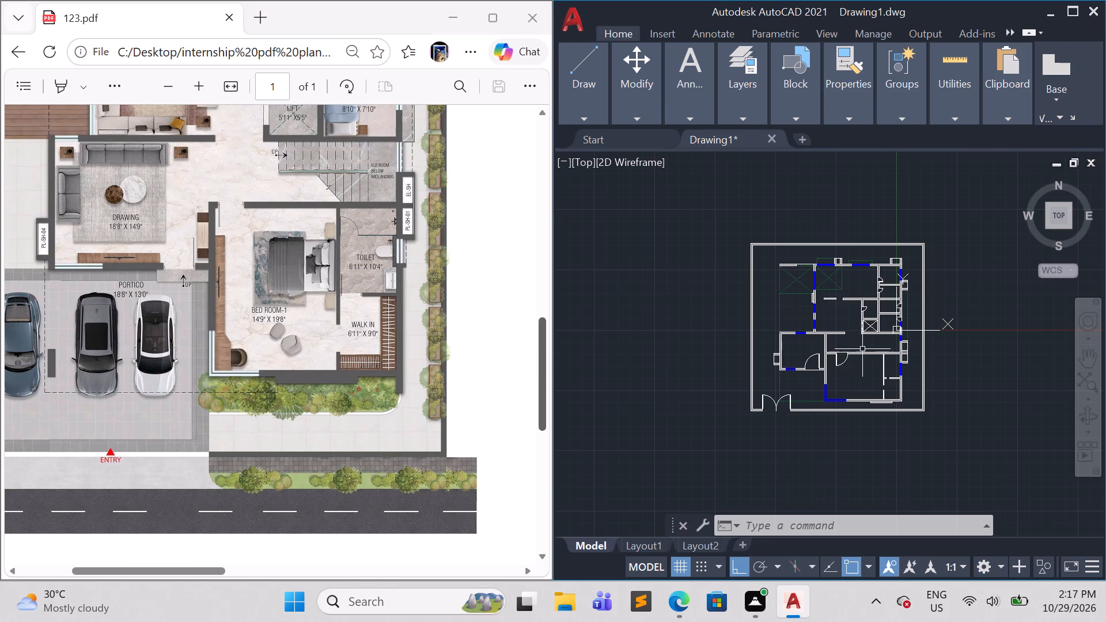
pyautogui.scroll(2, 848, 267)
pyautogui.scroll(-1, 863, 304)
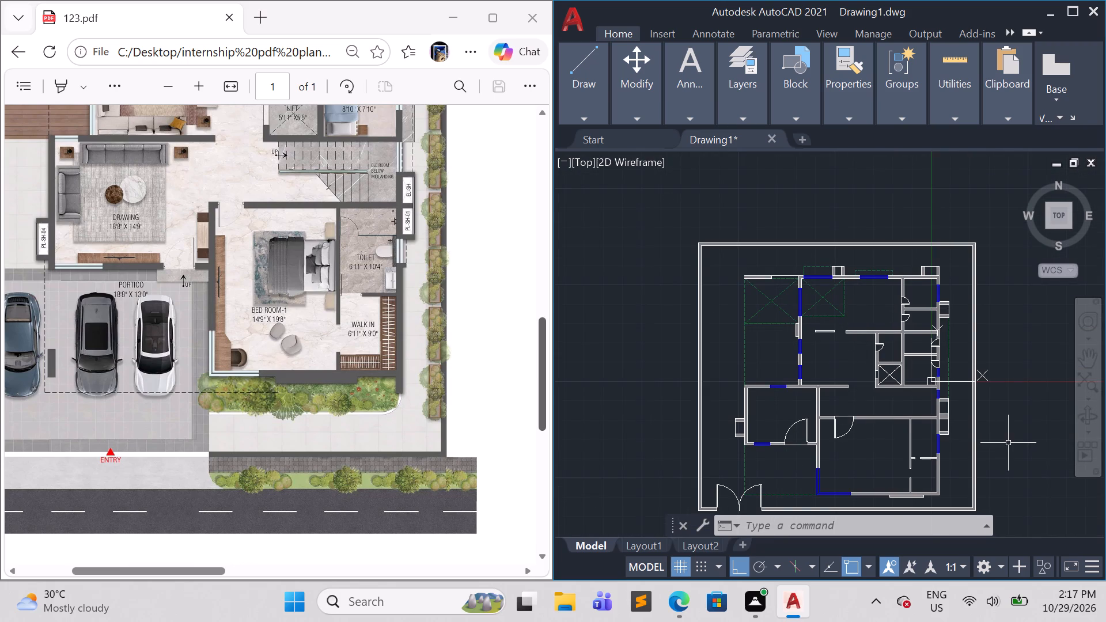
# Reset the current linetype and colour to ByLayer.
pyautogui.moveTo(1008, 441); pyautogui.dragTo(896, 398, button='middle')
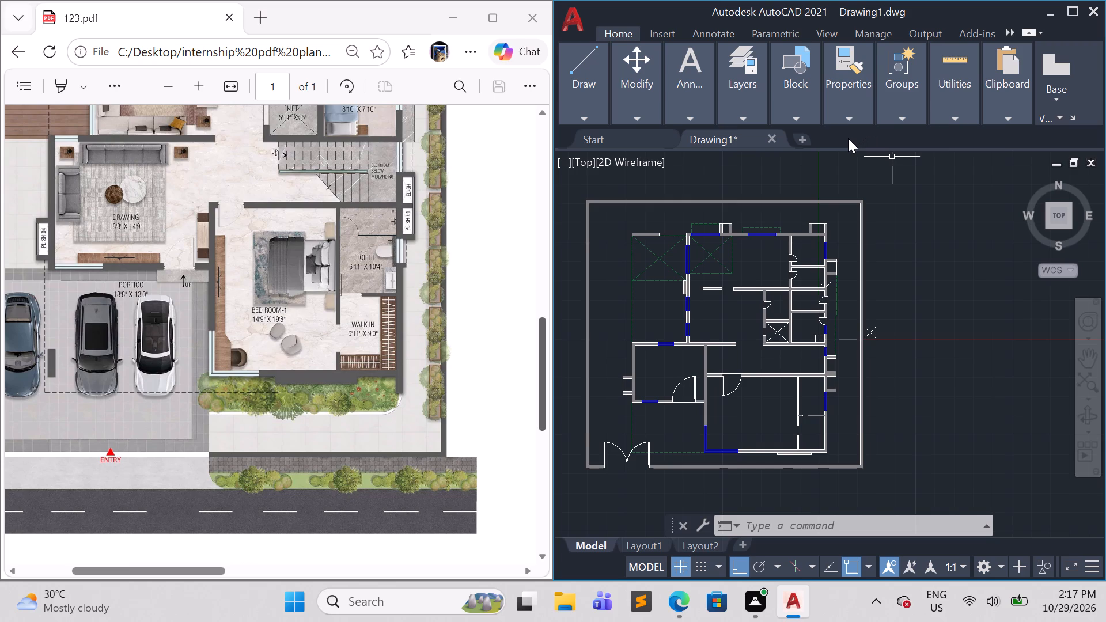
pyautogui.click(848, 117)
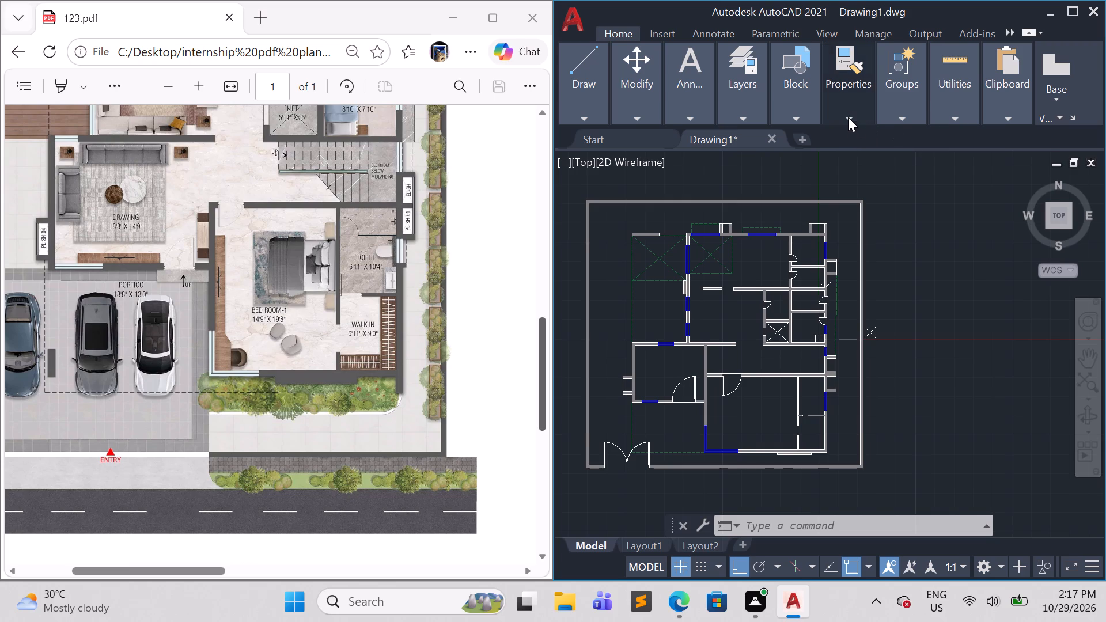
pyautogui.click(971, 179)
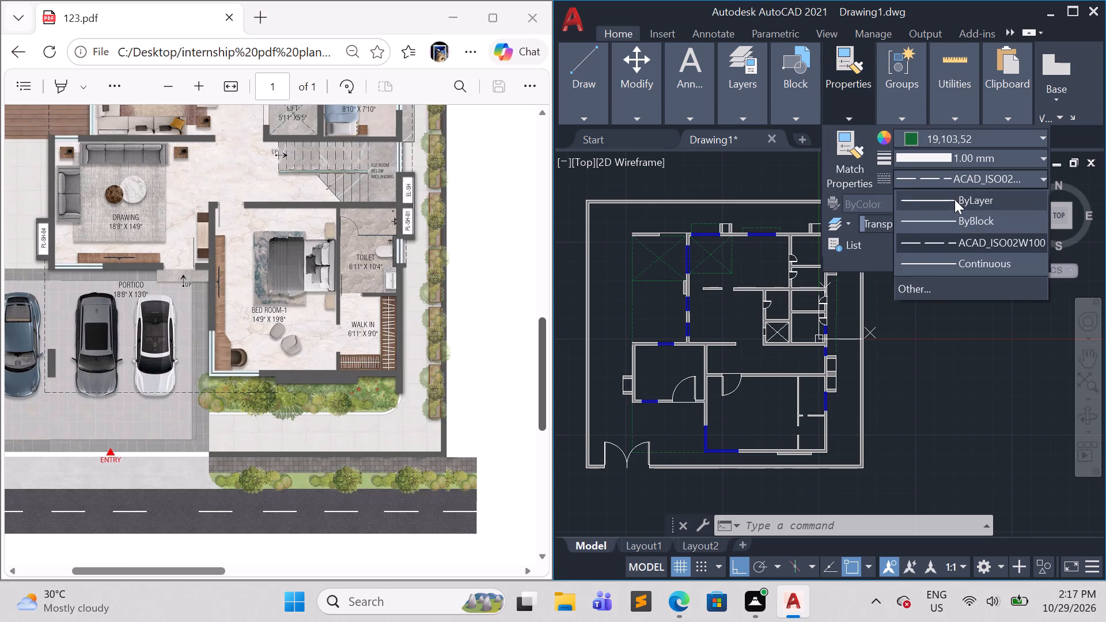
pyautogui.click(955, 199)
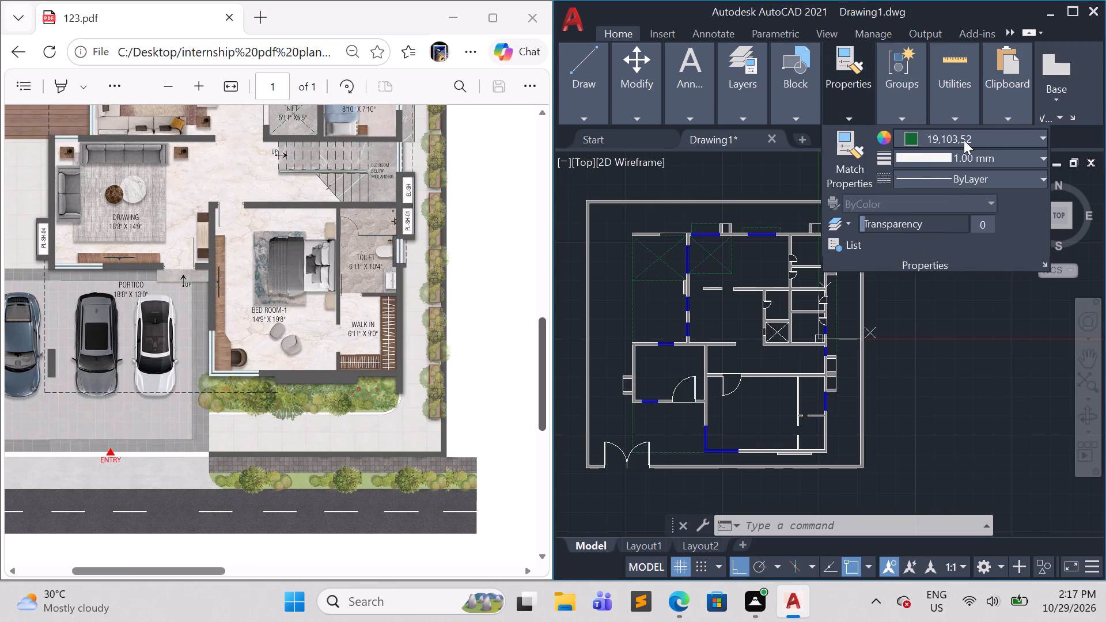
pyautogui.click(964, 140)
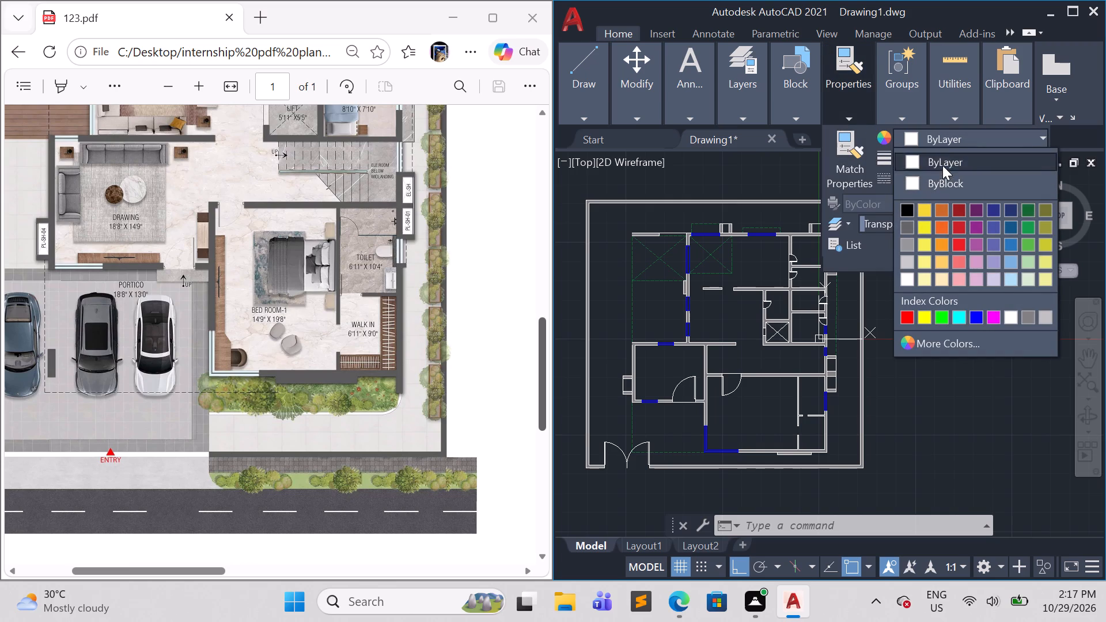
pyautogui.click(942, 165)
pyautogui.press('Escape')
pyautogui.press('Escape')
pyautogui.press('Escape')
pyautogui.press('Escape')
pyautogui.press('Escape')
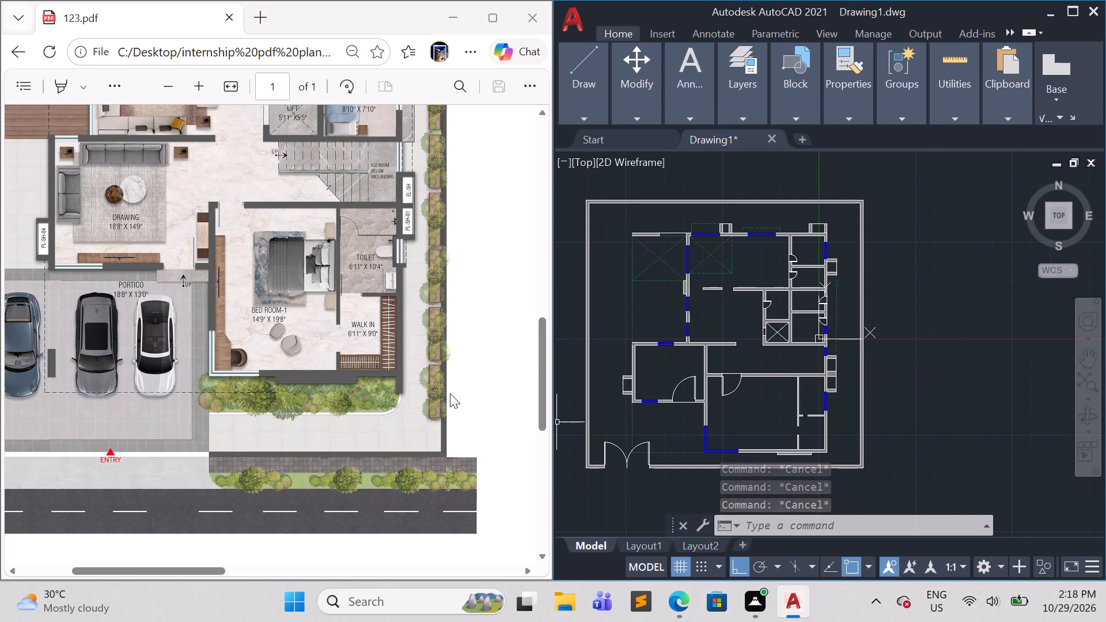
# Draw a horizontal line about 14'-7" long in the staircase area, running west from the east wall's inner face.
pyautogui.scroll(1, 351, 292)
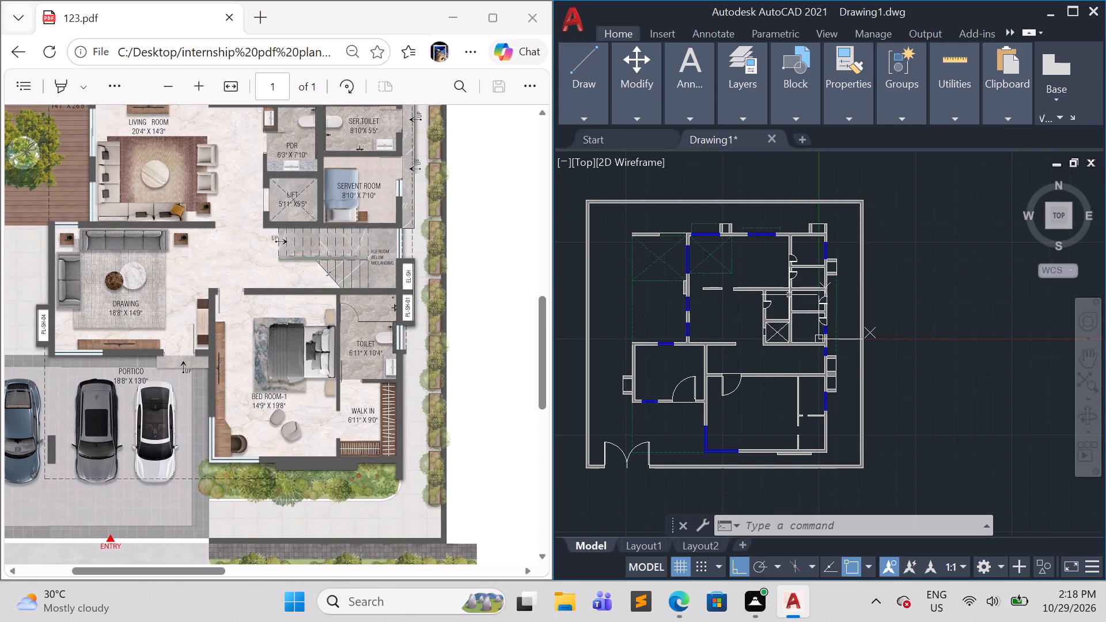
pyautogui.scroll(4, 770, 363)
pyautogui.scroll(-2, 770, 359)
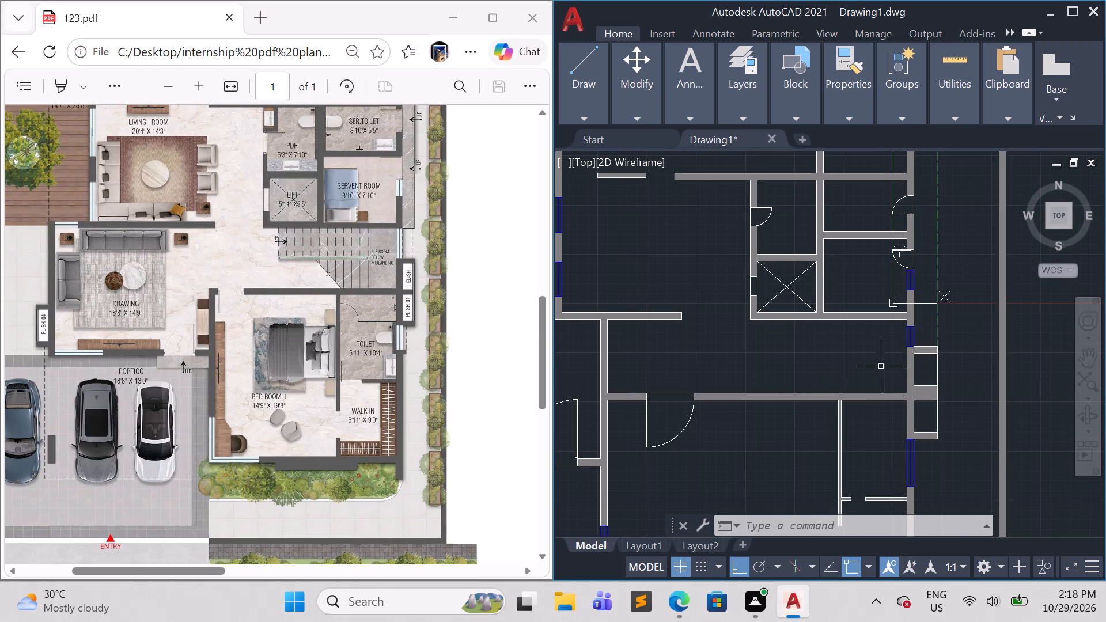
pyautogui.press('l')
pyautogui.press('Return')
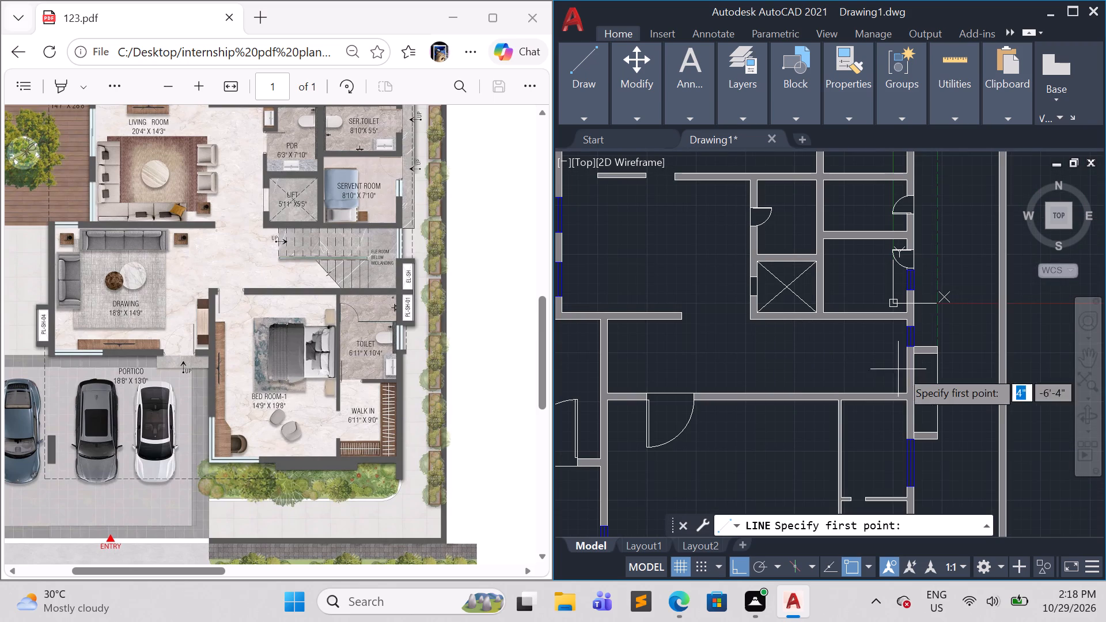
pyautogui.click(904, 360)
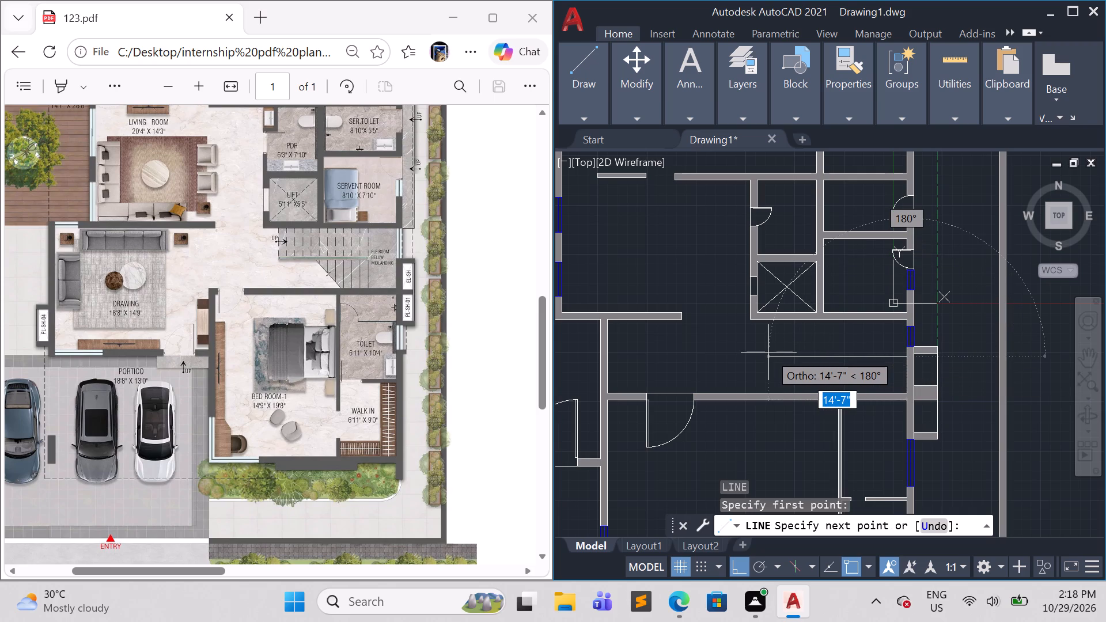
pyautogui.click(768, 352)
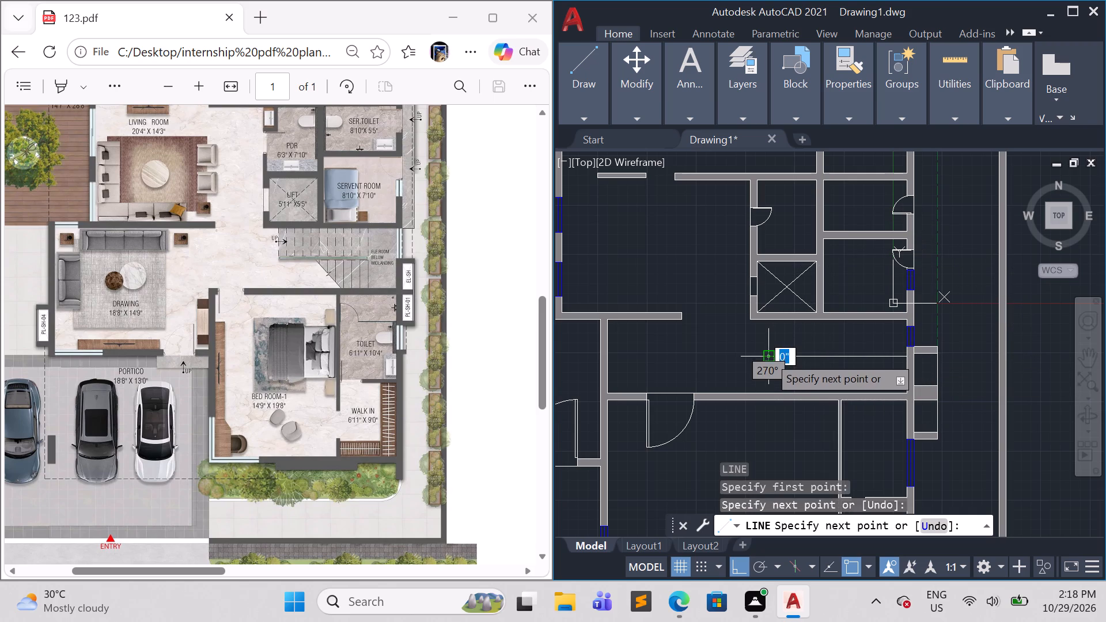
pyautogui.press('Escape')
# Offset the stair centre line 3" to both its north and south sides.
pyautogui.press('o')
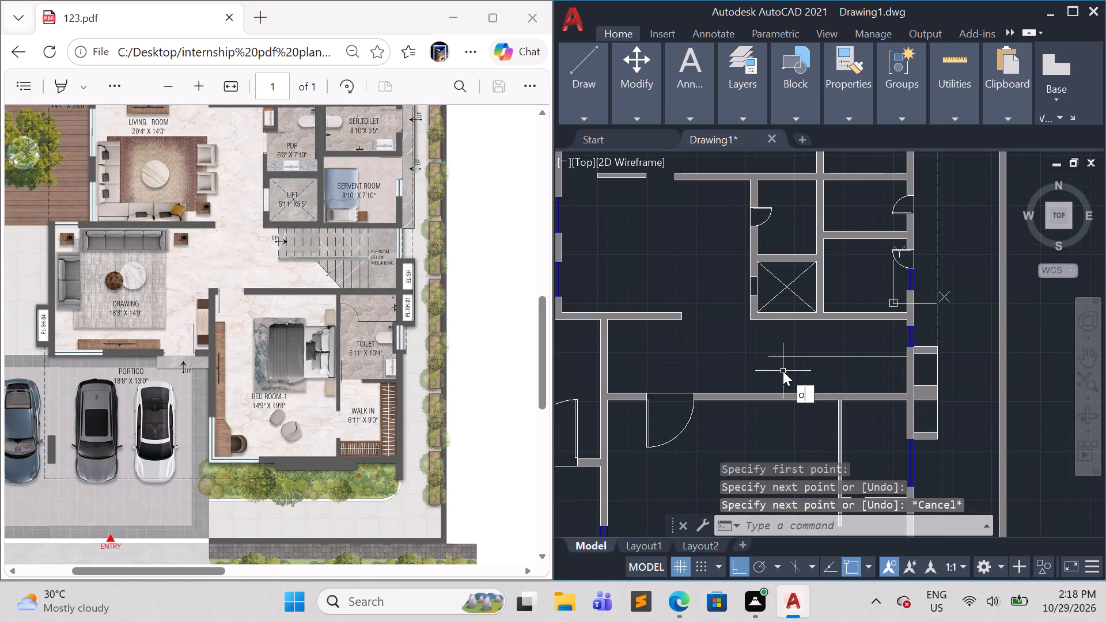
pyautogui.press('Return')
pyautogui.press('3')
pyautogui.hotkey('shift', '"')
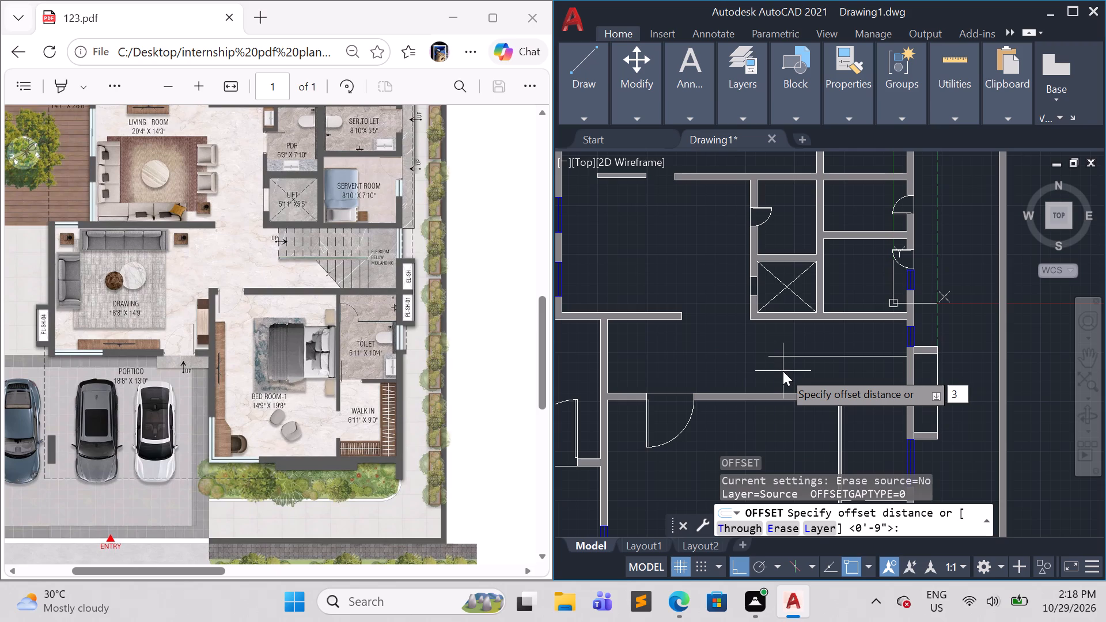
pyautogui.press('Return')
pyautogui.click(806, 354)
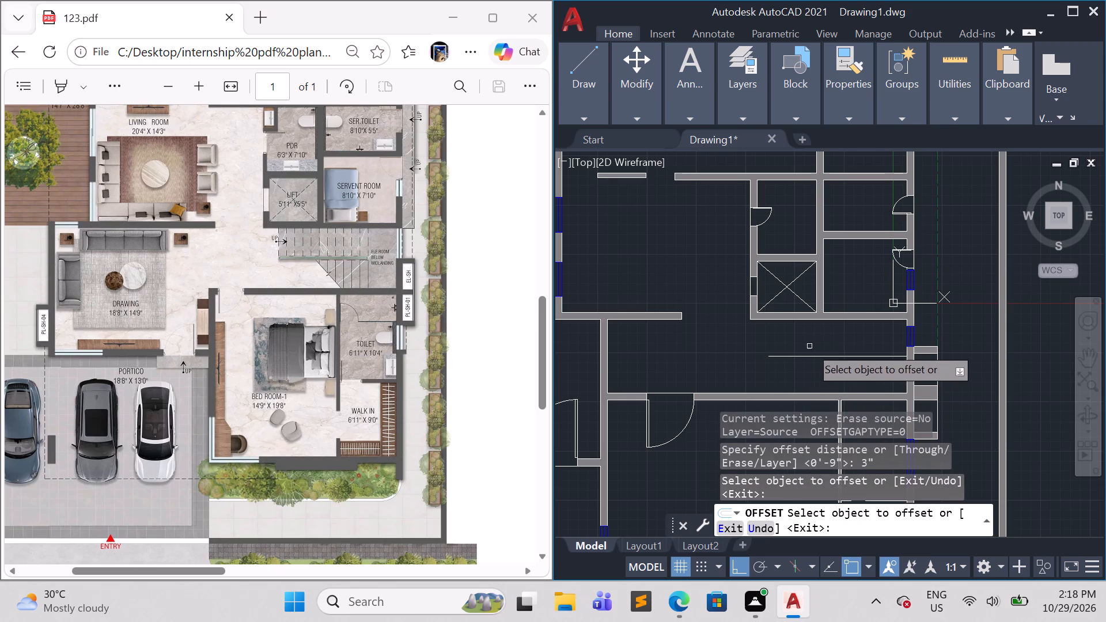
pyautogui.click(809, 355)
pyautogui.click(813, 339)
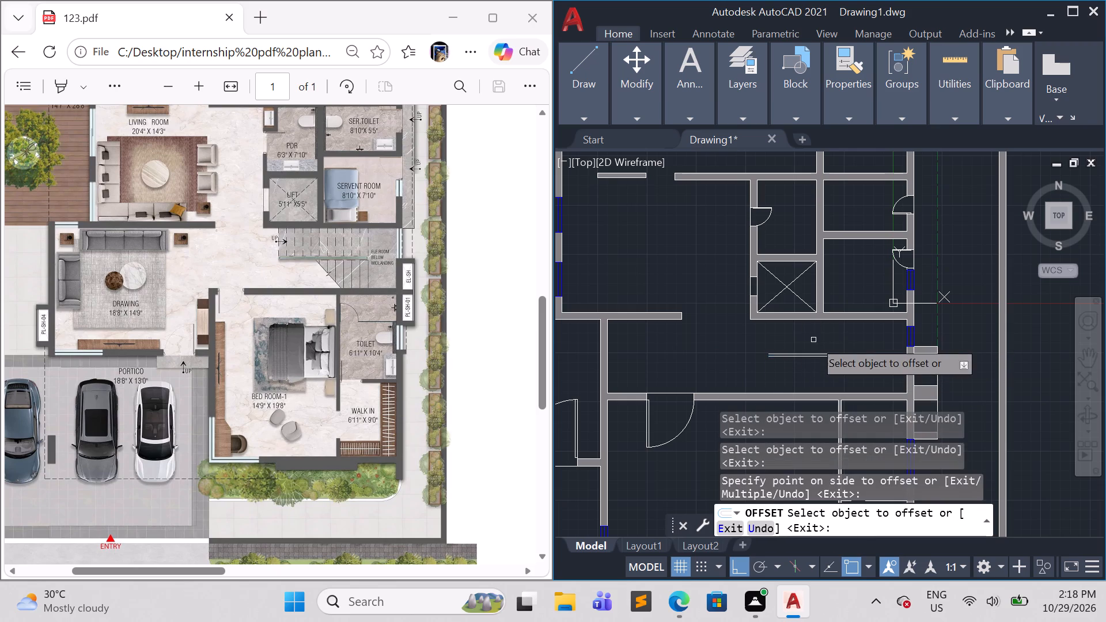
pyautogui.click(820, 356)
pyautogui.click(824, 373)
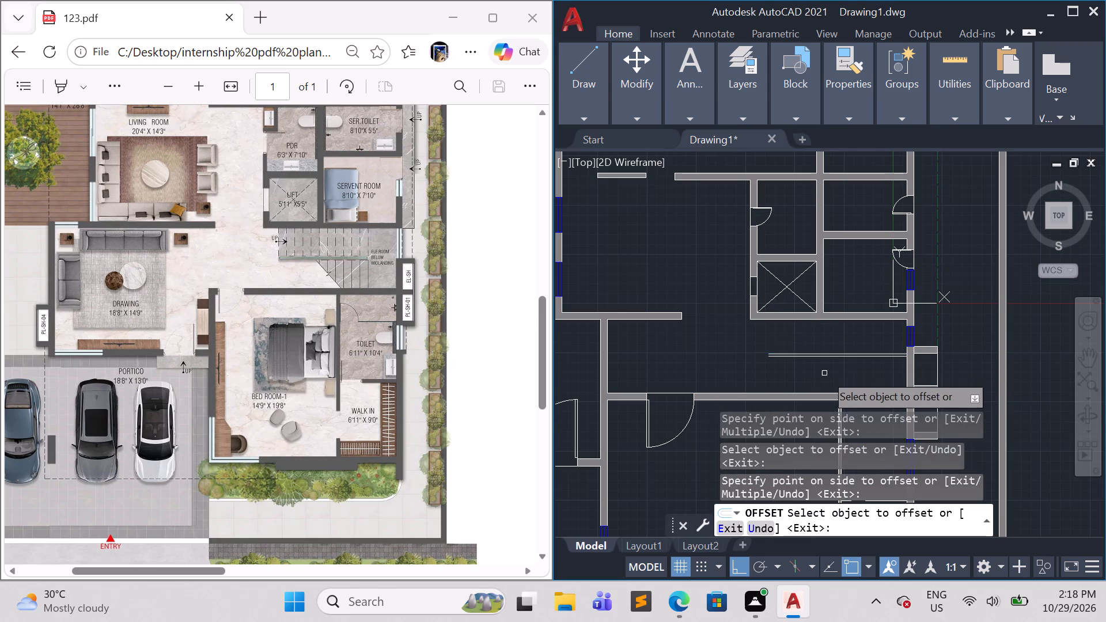
pyautogui.click(833, 356)
pyautogui.click(829, 368)
pyautogui.scroll(2, 821, 374)
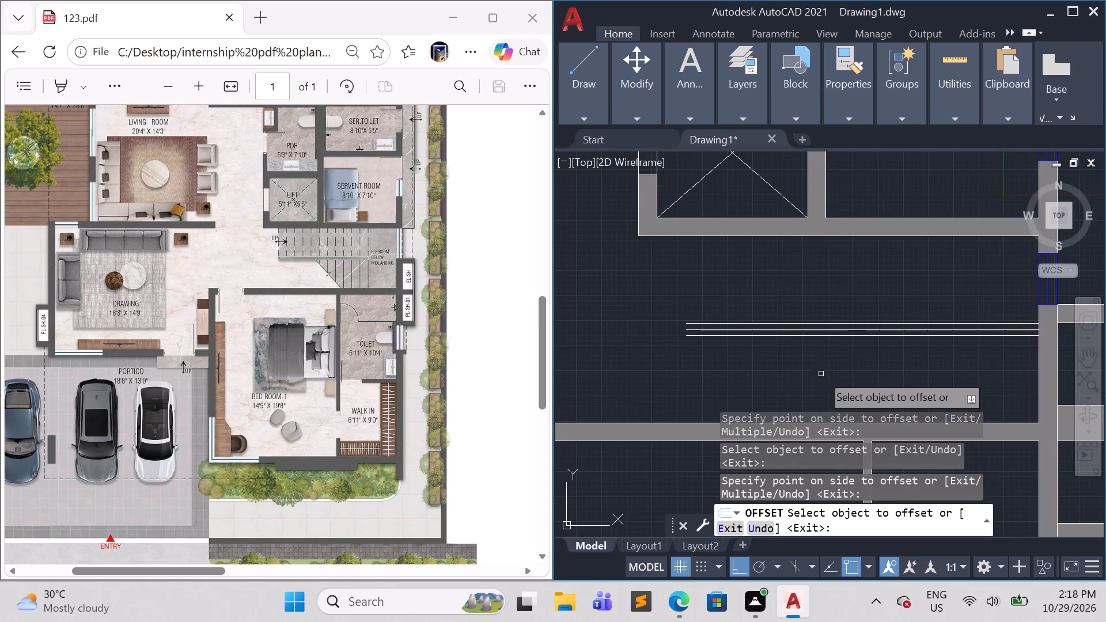
pyautogui.click(845, 328)
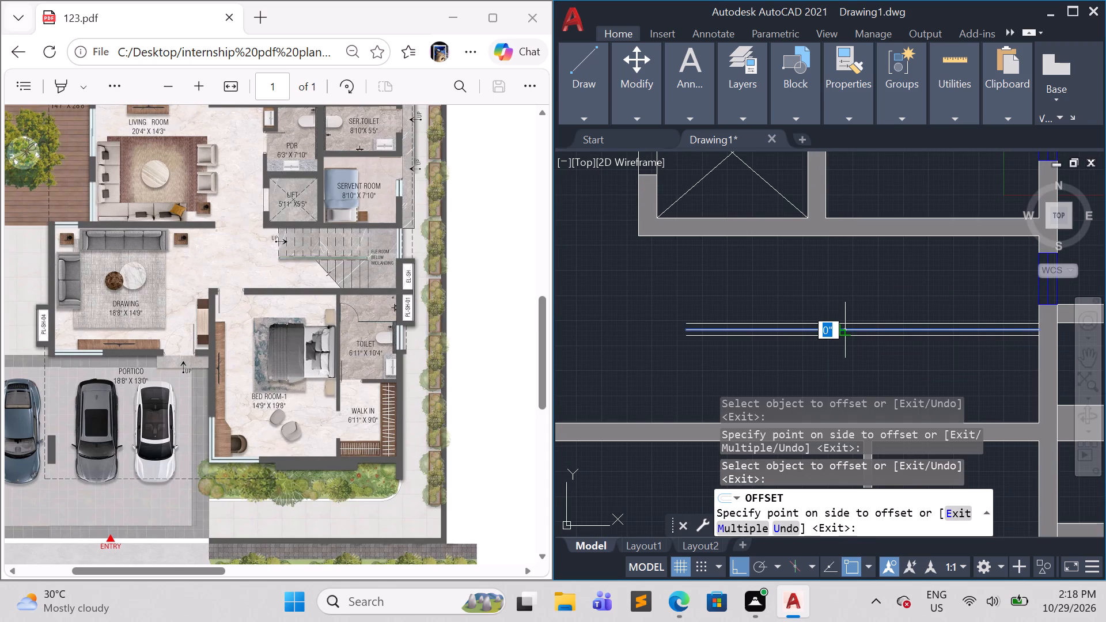
pyautogui.press('Escape')
# Erase both coincident centre lines between the two offset stair lines.
pyautogui.click(845, 329)
pyautogui.press('e')
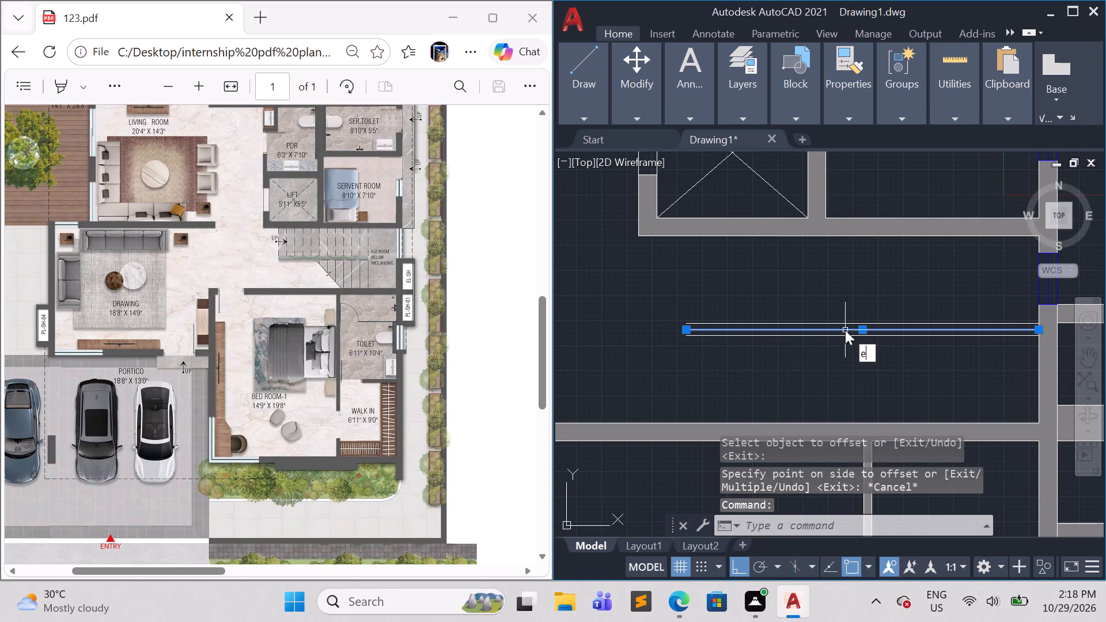
pyautogui.press('Return')
pyautogui.click(845, 330)
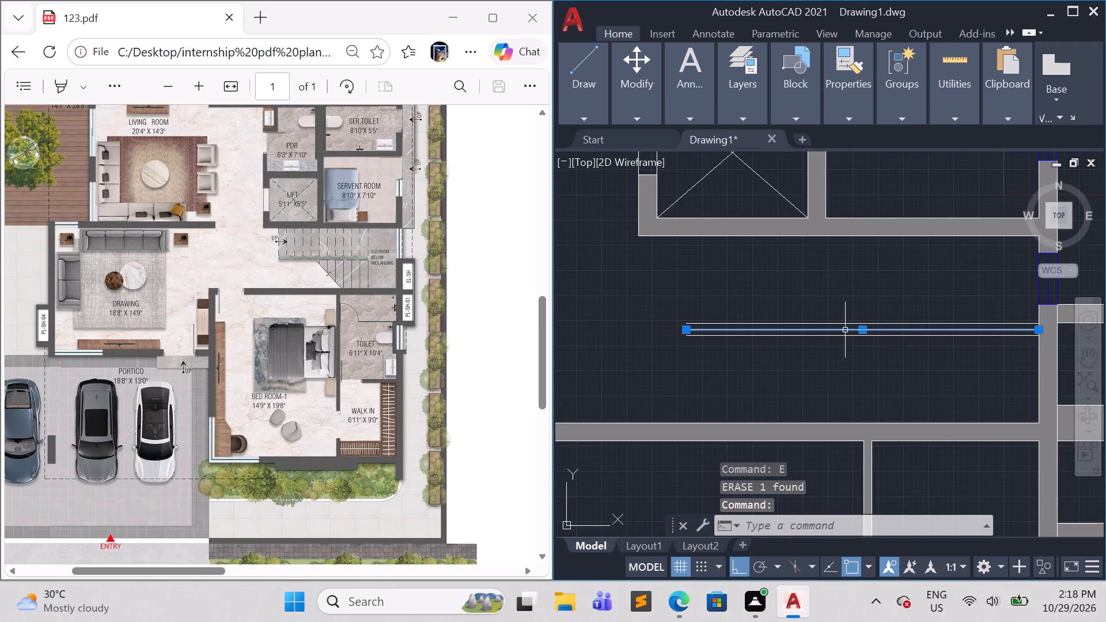
pyautogui.press('e')
pyautogui.press('Return')
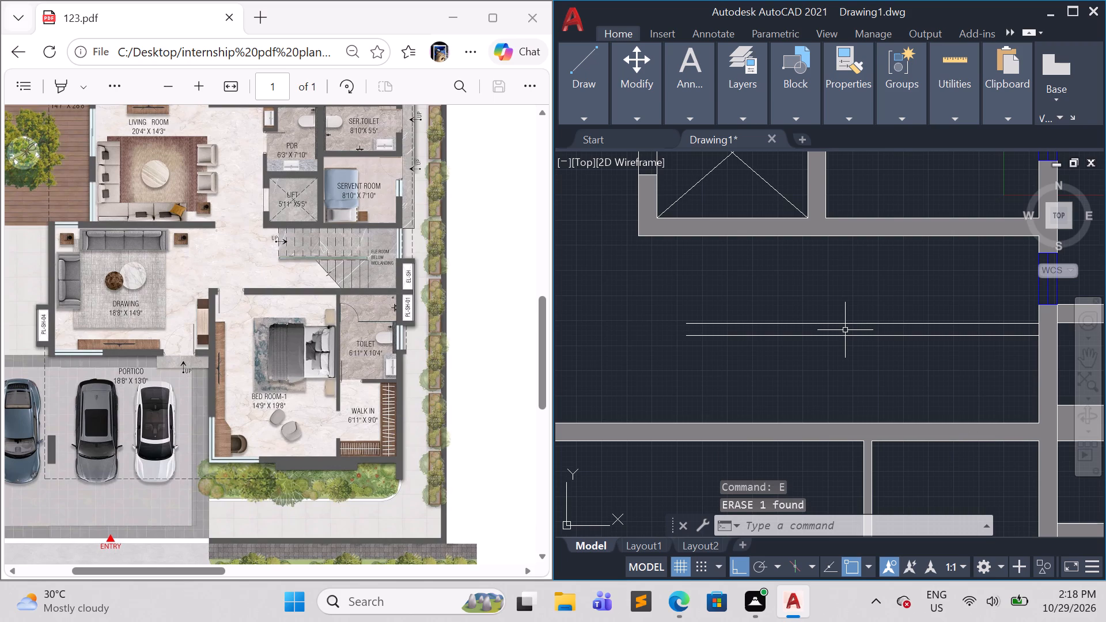
# Draw the first riser line from the upper stair line's west end north to the lift wall's south face.
pyautogui.press('l')
pyautogui.press('Return')
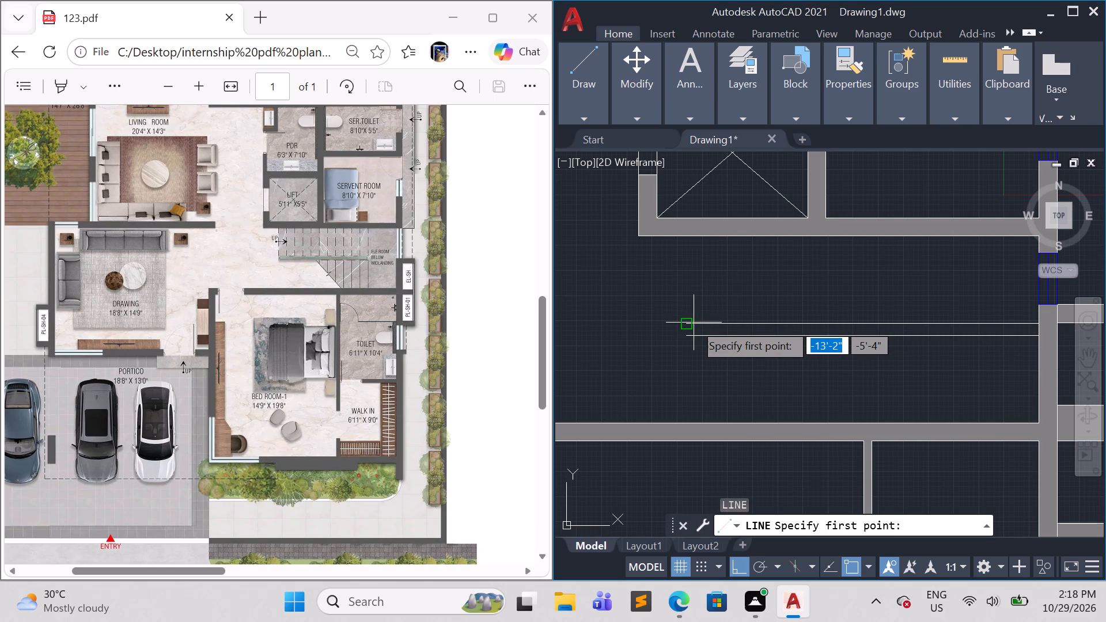
pyautogui.click(692, 323)
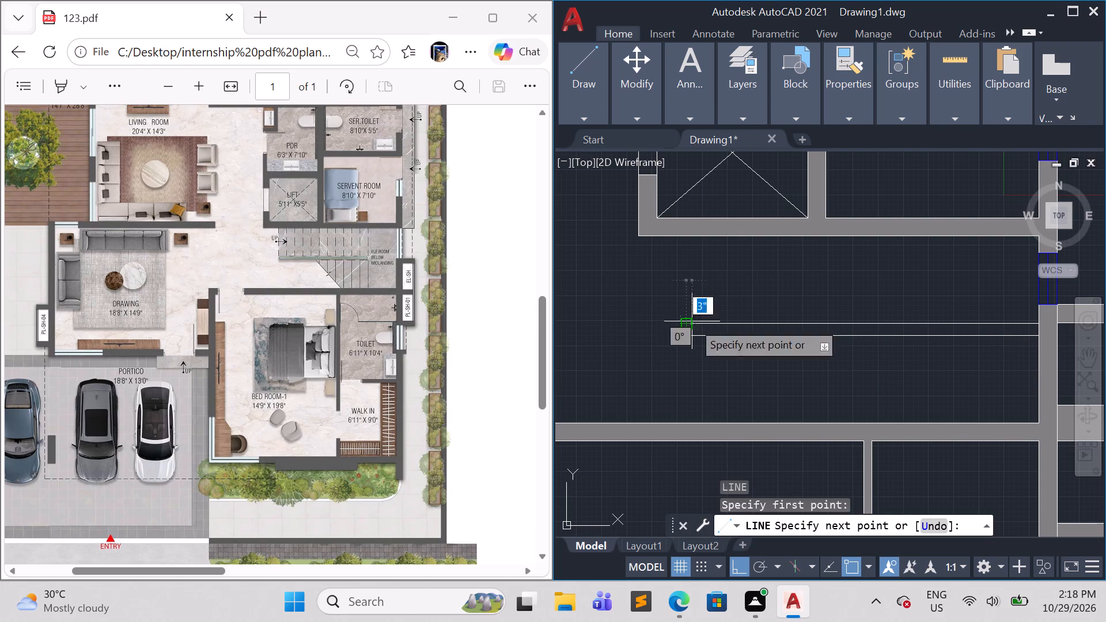
pyautogui.click(691, 234)
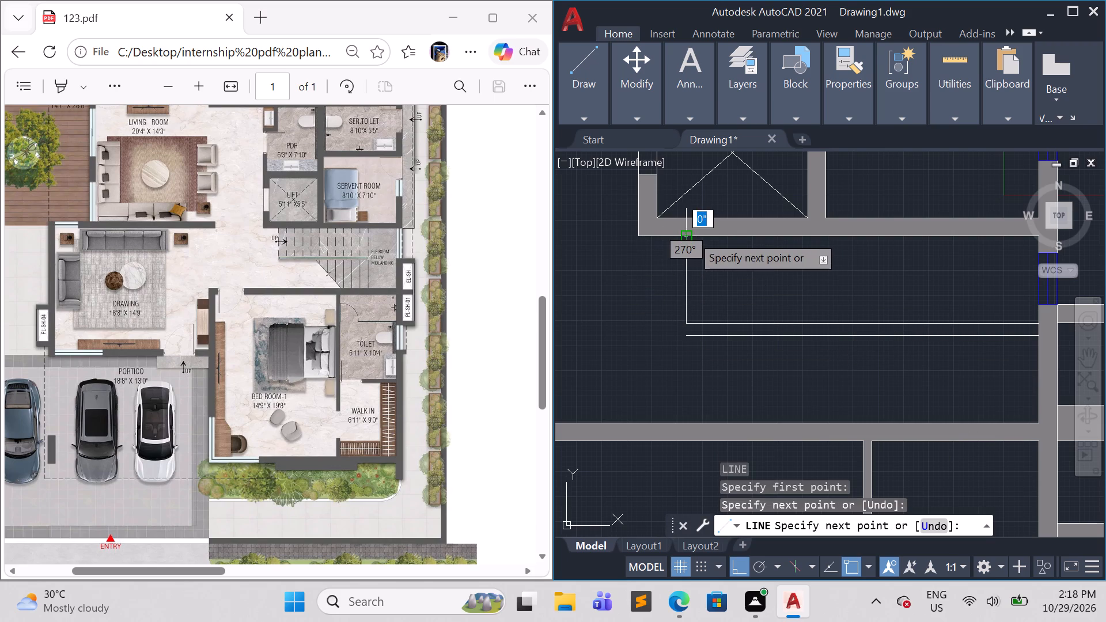
pyautogui.press('Escape')
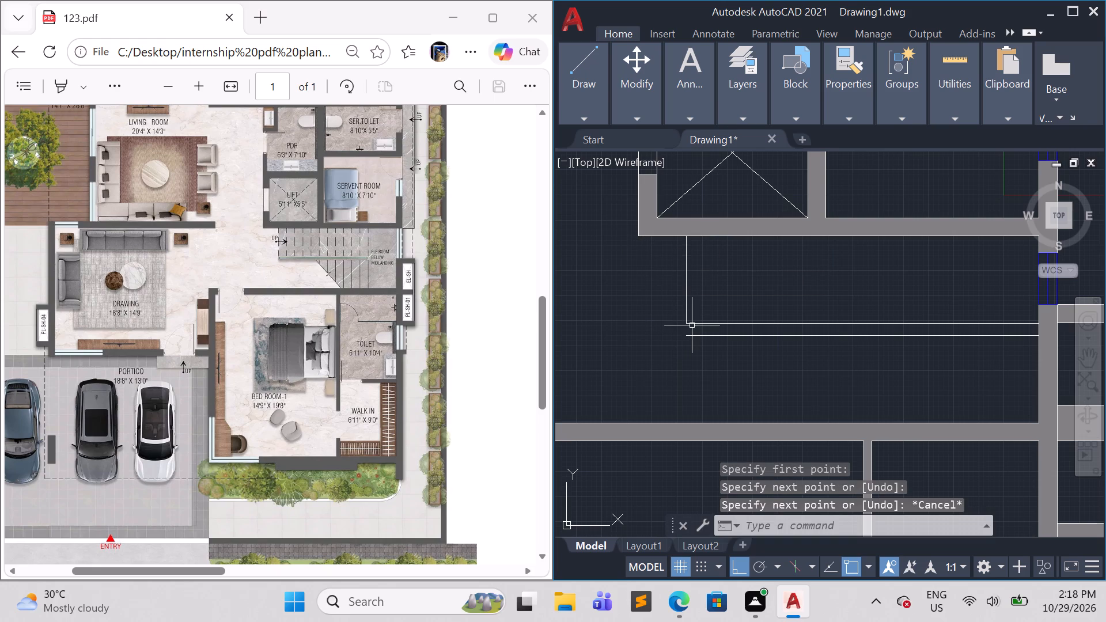
# Copy the first riser line east along the upper stair line as a fitted array of 10 items spanning about 11'-7".
pyautogui.click(683, 294)
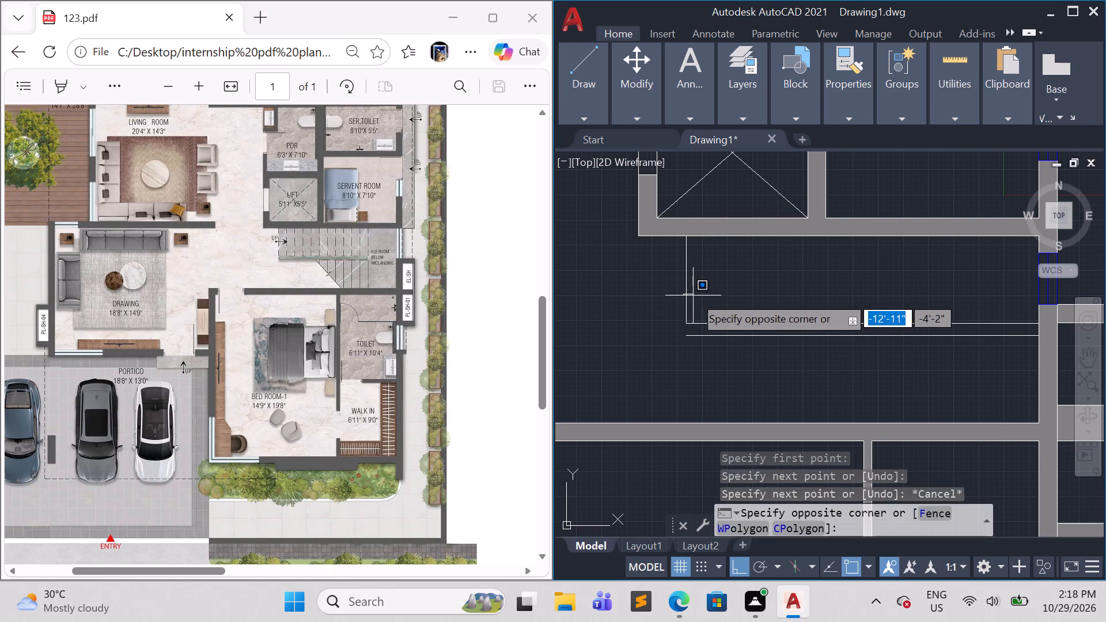
pyautogui.click(695, 295)
pyautogui.click(680, 280)
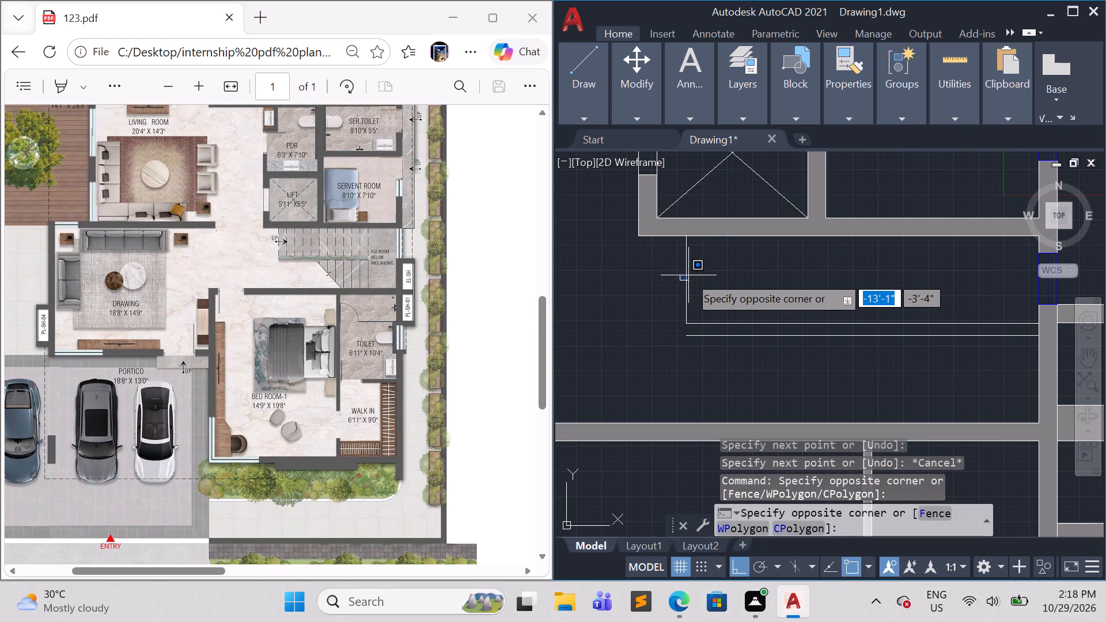
pyautogui.click(686, 272)
pyautogui.click(686, 276)
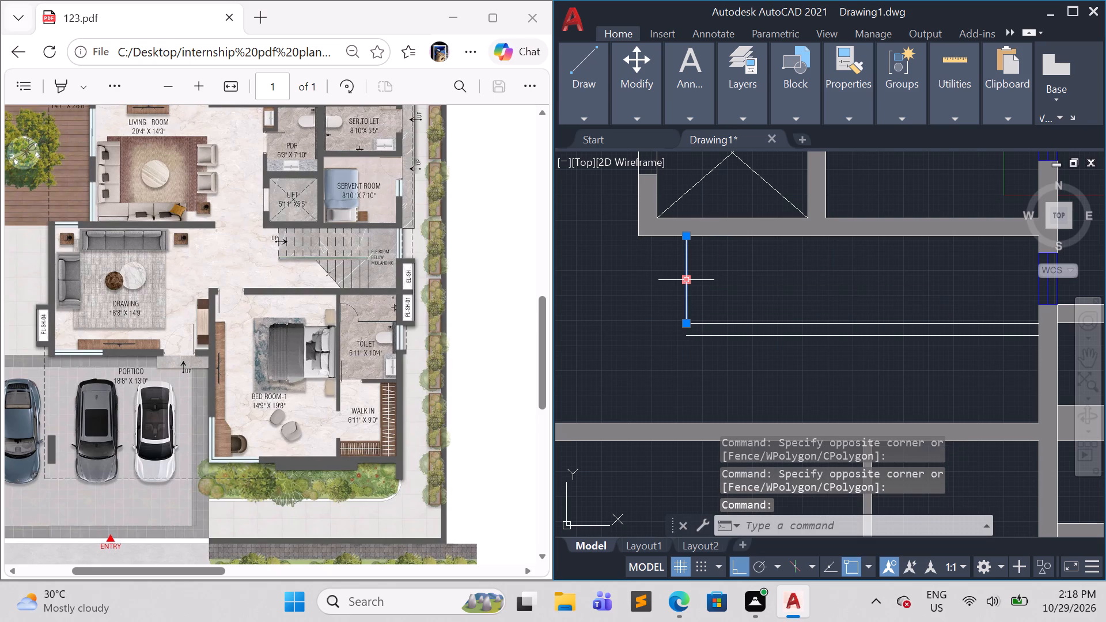
pyautogui.write('co')
pyautogui.press('Return')
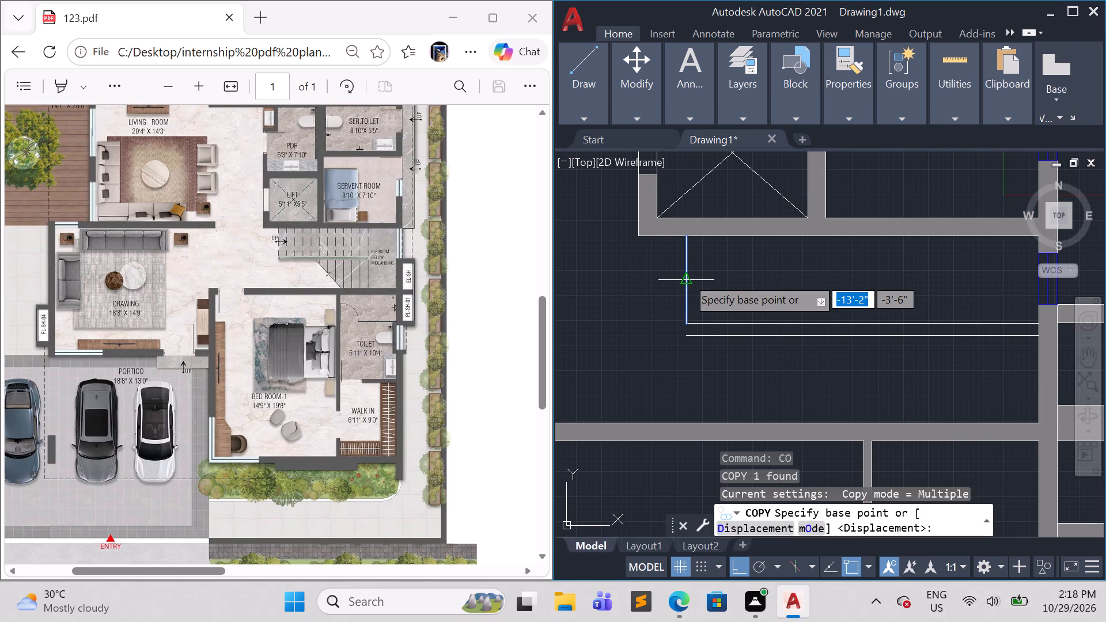
pyautogui.click(687, 324)
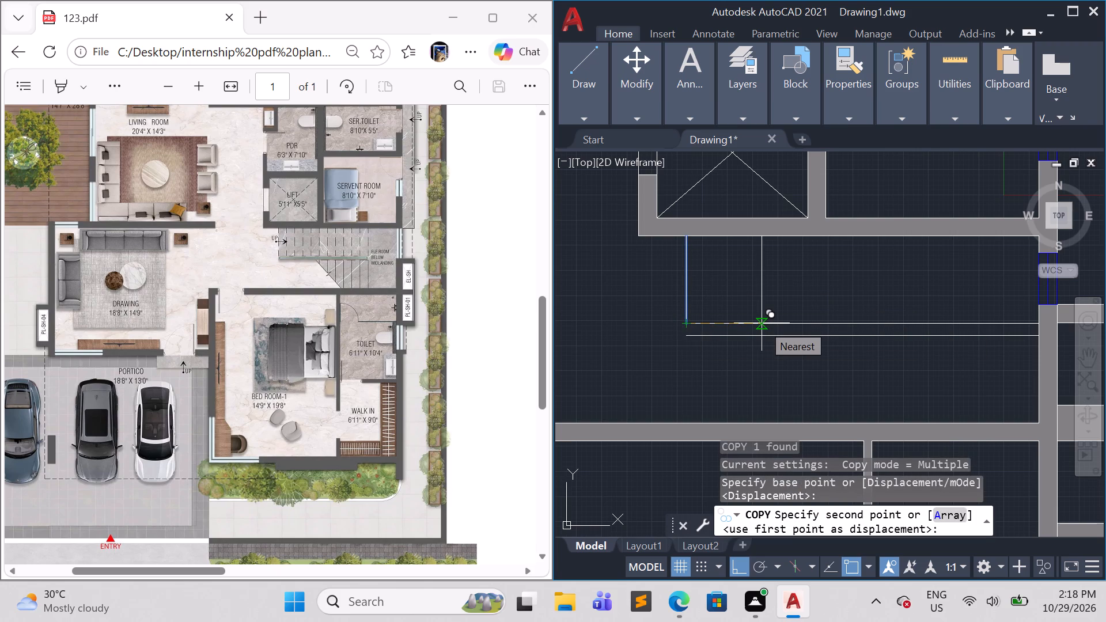
pyautogui.press('a')
pyautogui.press('Return')
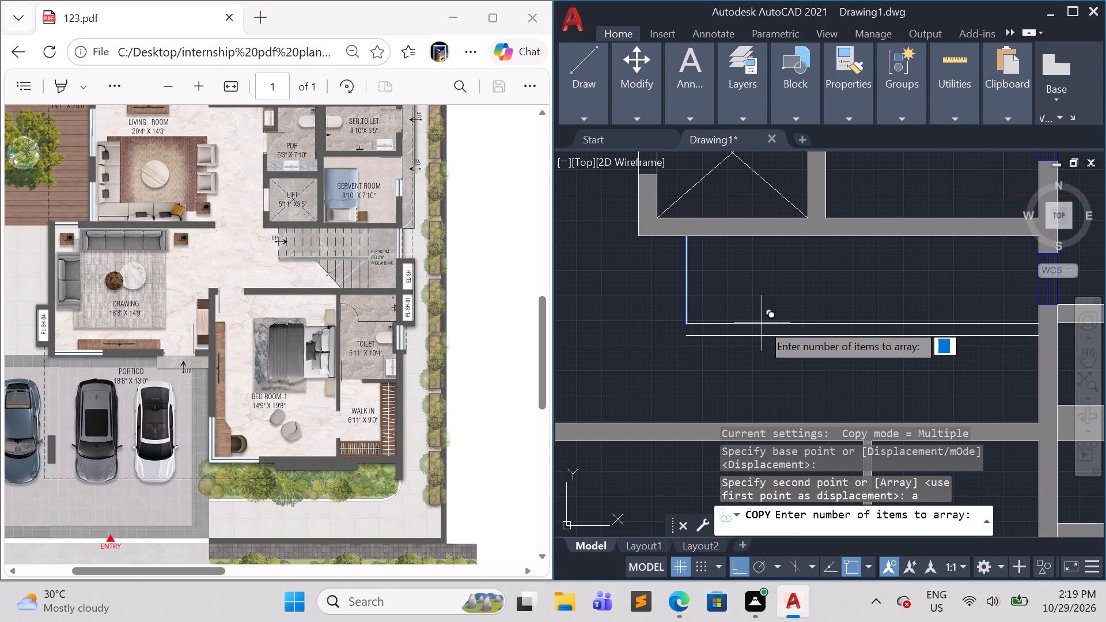
pyautogui.write('10')
pyautogui.press('Return')
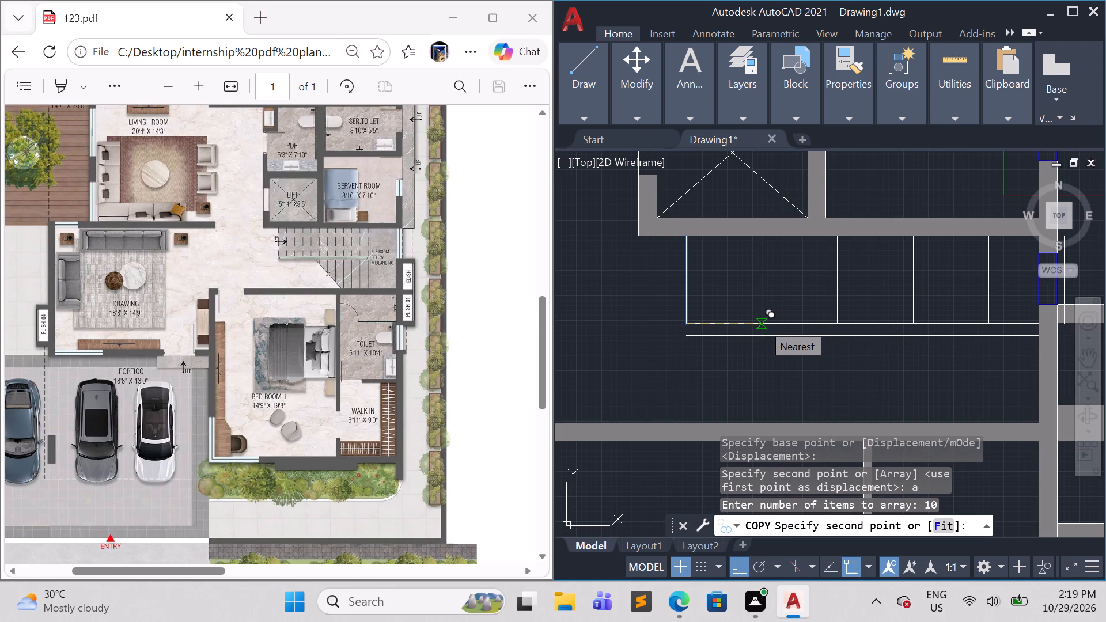
pyautogui.press('f')
pyautogui.press('Return')
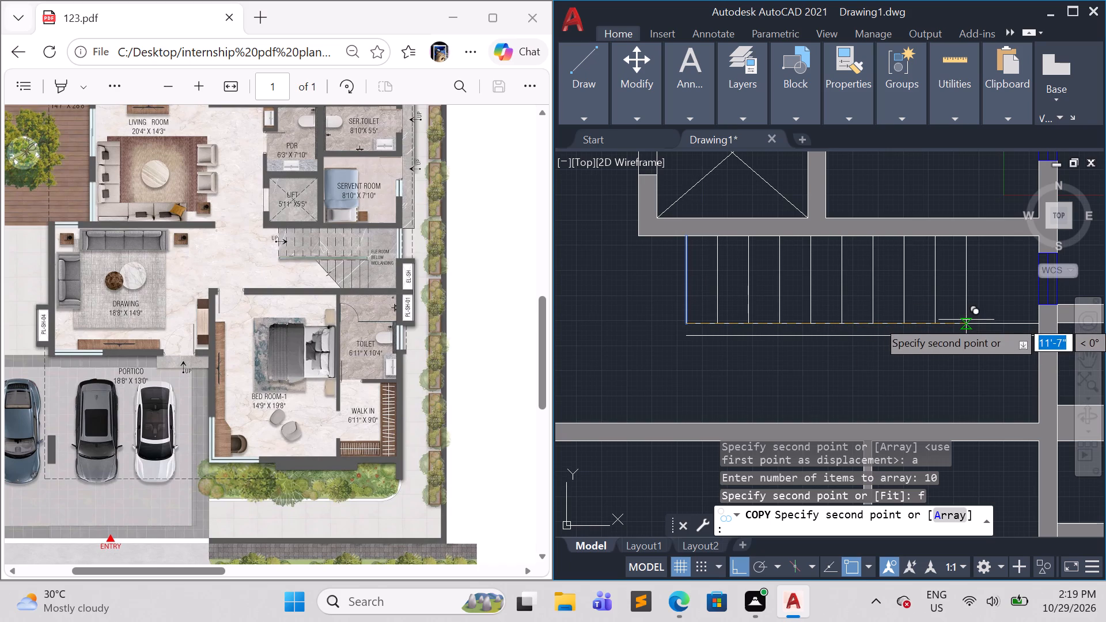
pyautogui.click(966, 323)
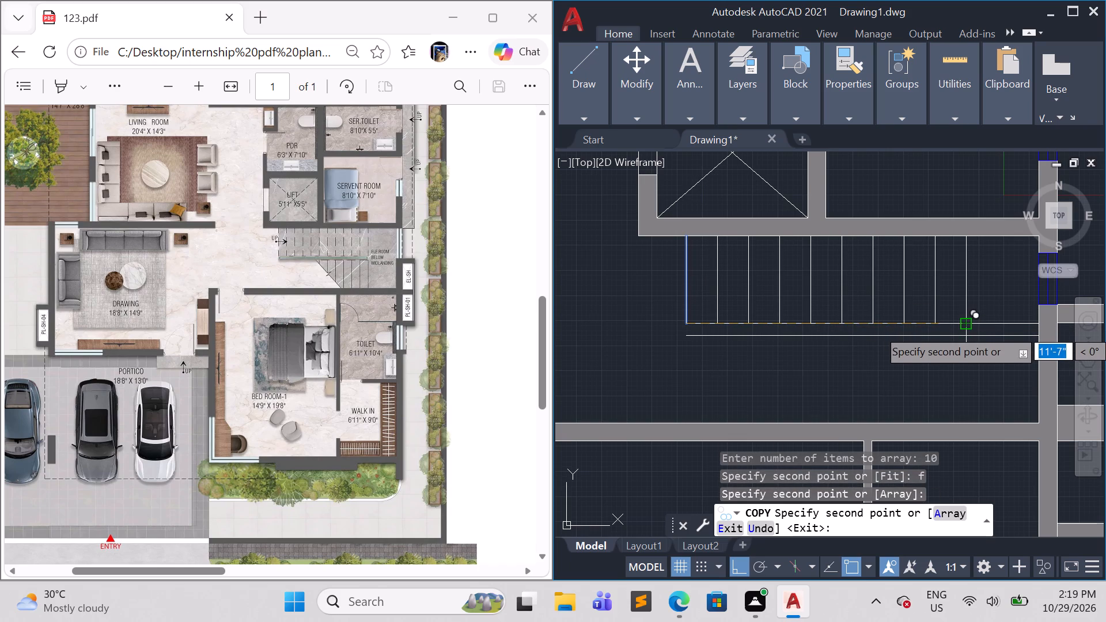
pyautogui.press('Escape')
# Mirror all ten riser lines southward about the lower stair line, keeping the source lines.
pyautogui.click(980, 297)
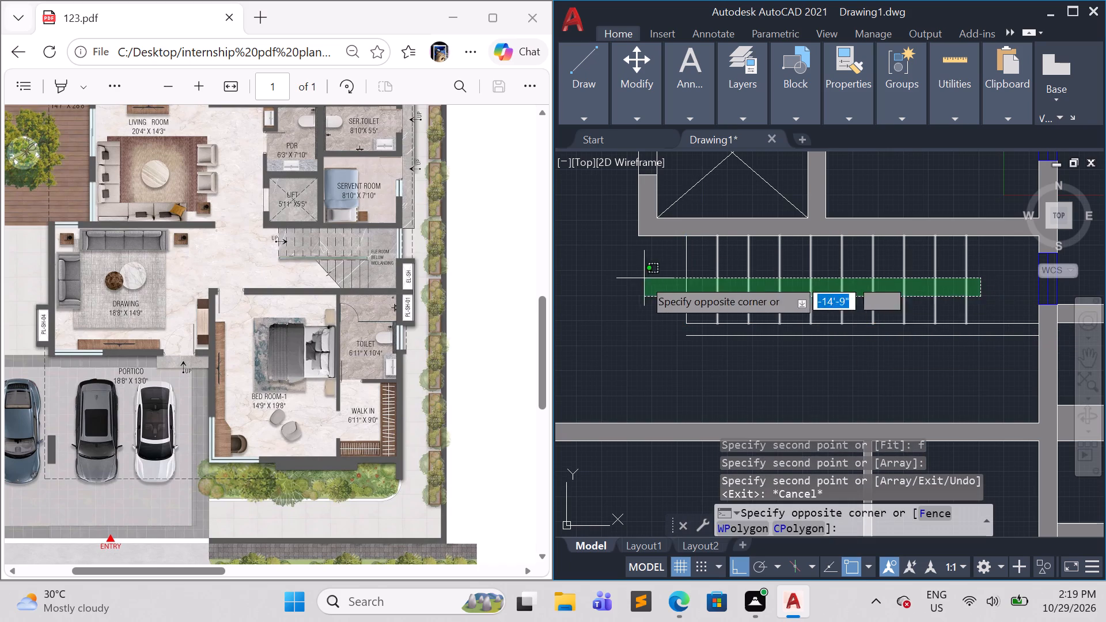
pyautogui.click(640, 278)
pyautogui.write('mi')
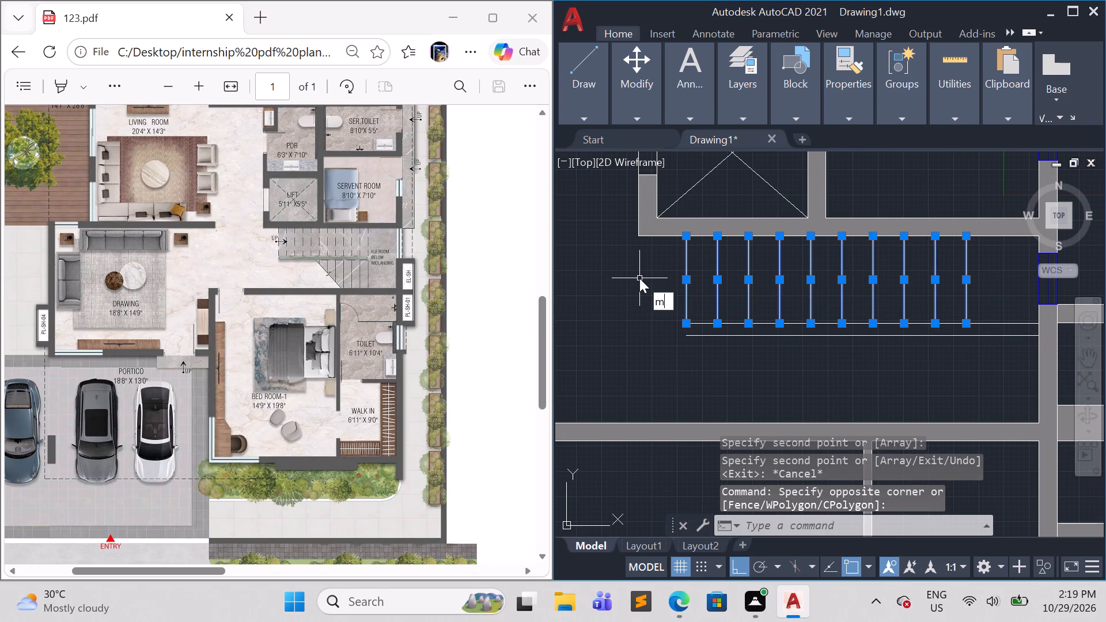
pyautogui.press('Return')
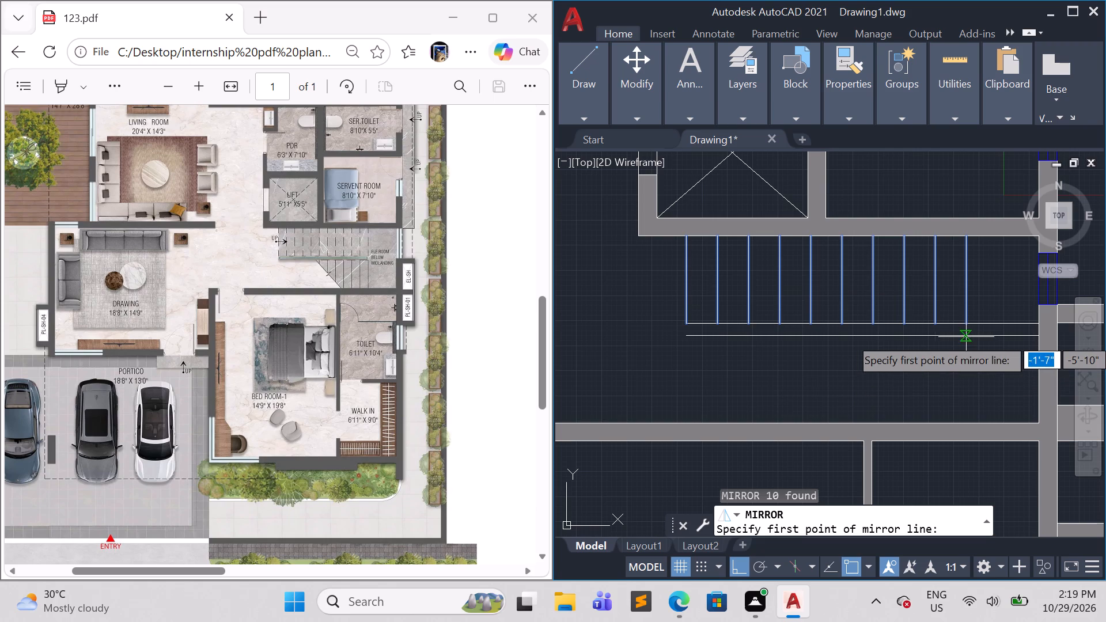
pyautogui.click(966, 336)
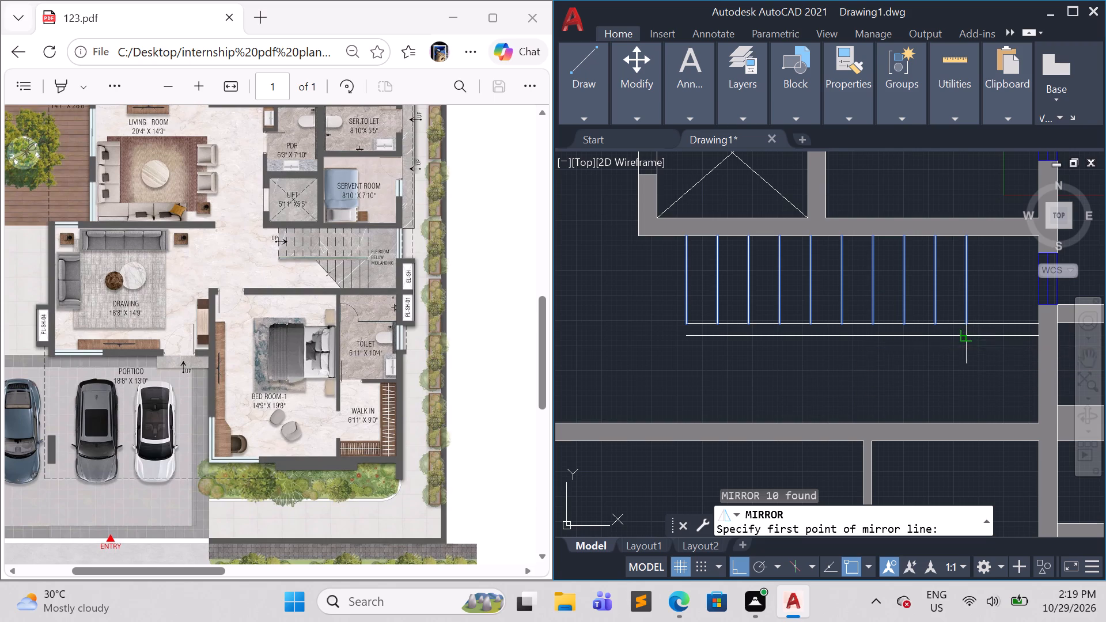
pyautogui.click(690, 331)
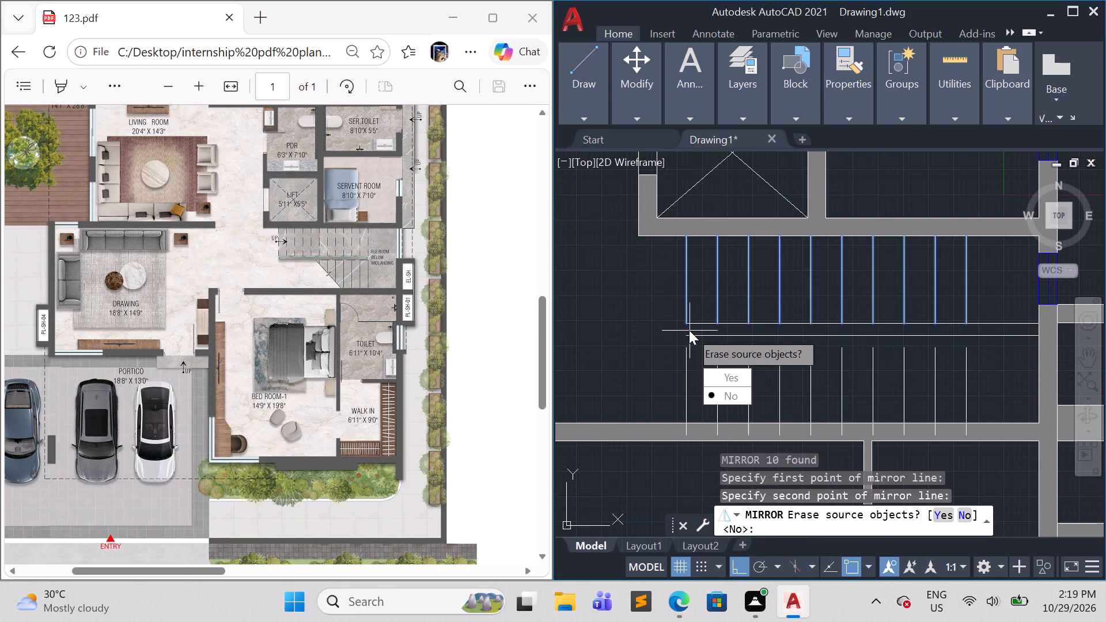
pyautogui.moveTo(718, 393); pyautogui.dragTo(690, 331)
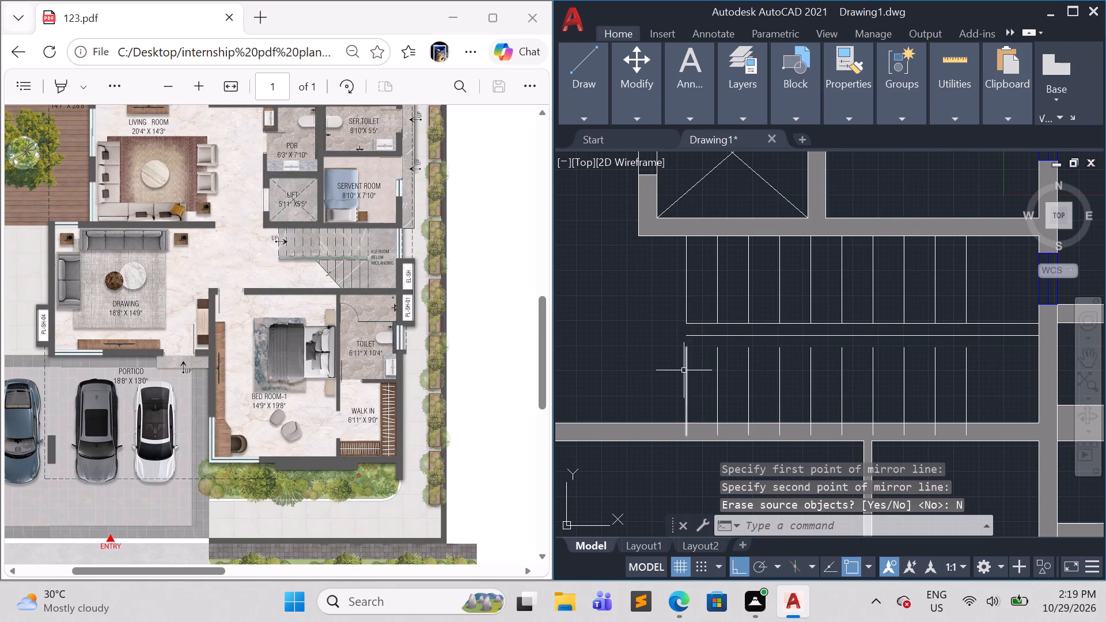
# Move the ten mirrored riser lines north so their upper ends meet the lower stair line.
pyautogui.scroll(1, 673, 370)
pyautogui.scroll(-2, 704, 356)
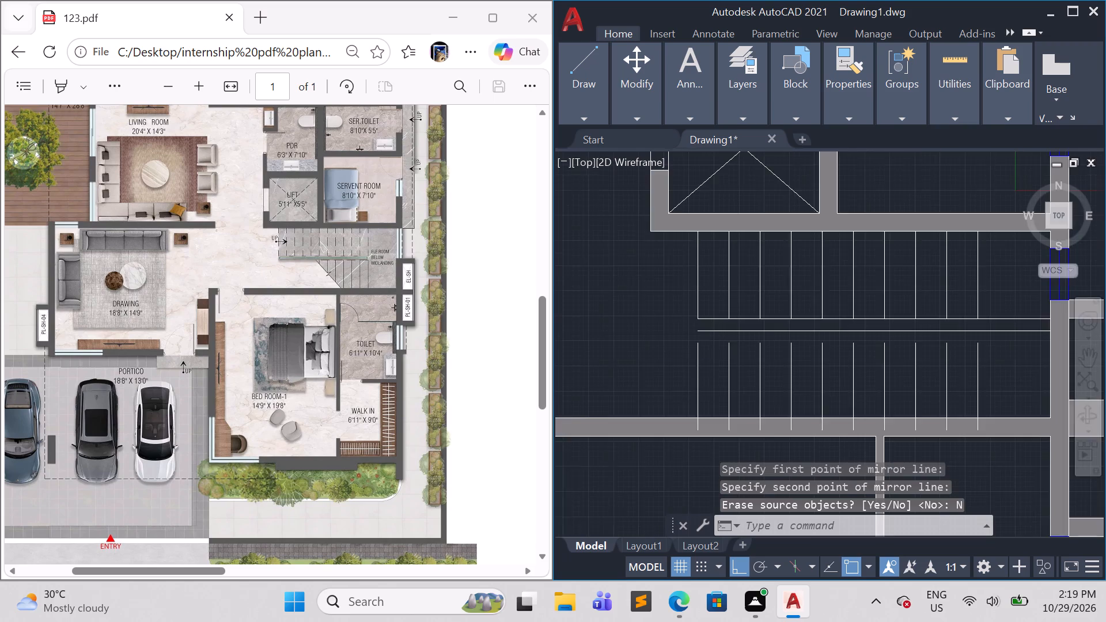
pyautogui.click(890, 374)
pyautogui.click(698, 364)
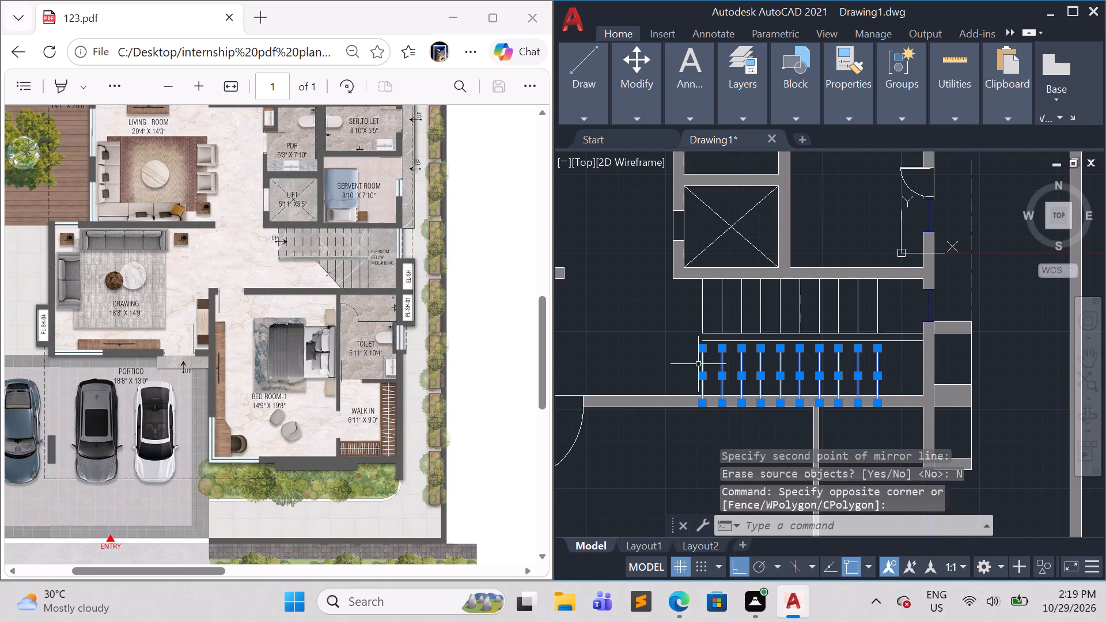
pyautogui.press('m')
pyautogui.press('Return')
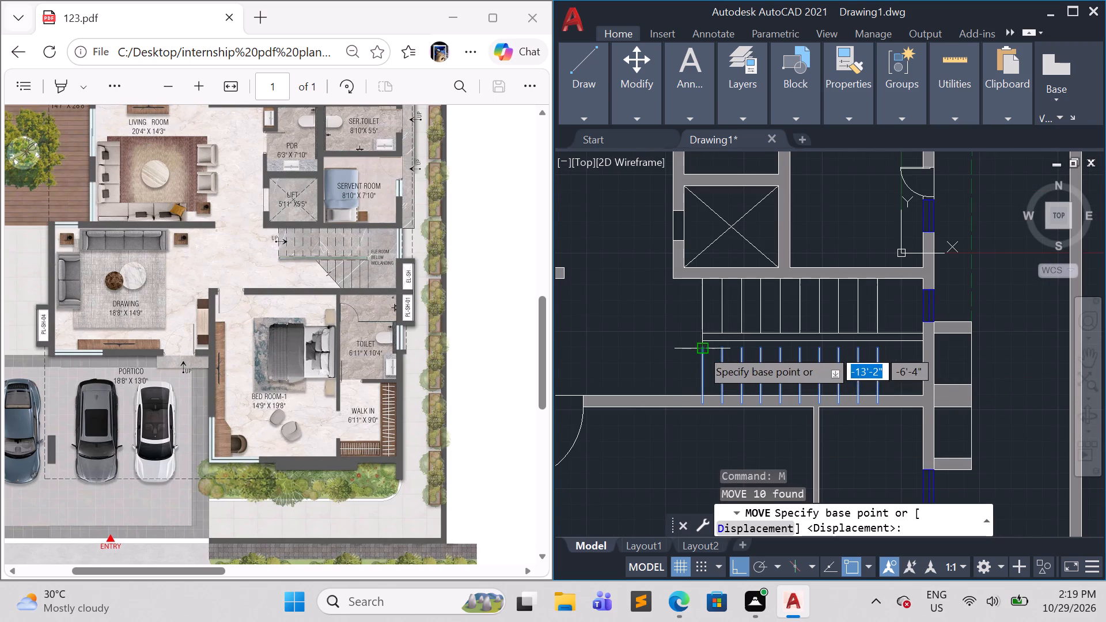
pyautogui.click(700, 348)
pyautogui.click(700, 339)
pyautogui.press('Escape')
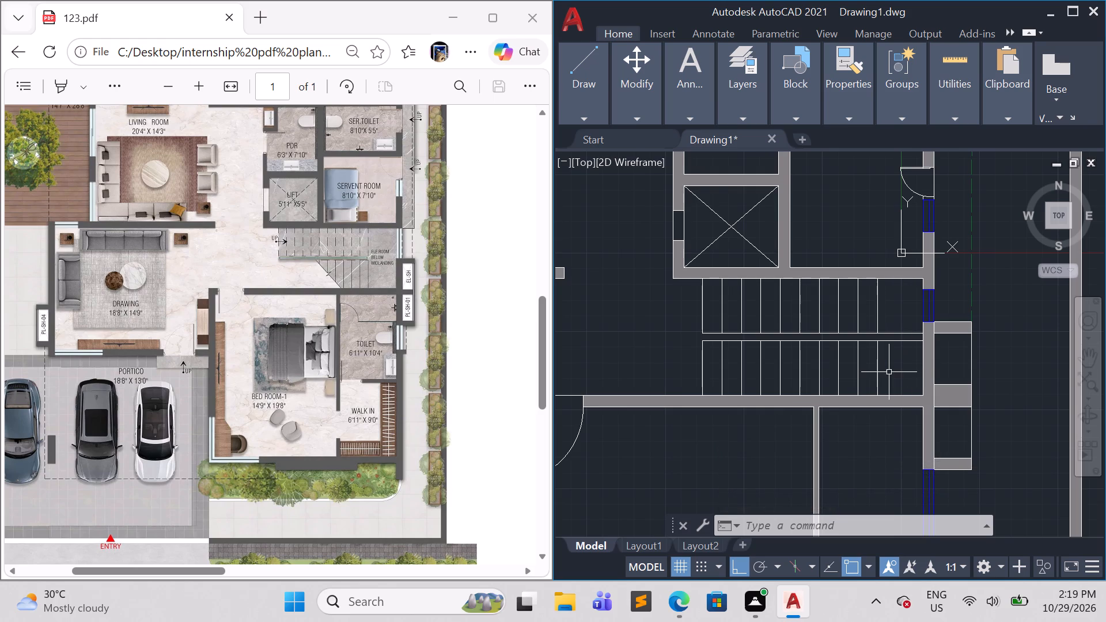
# Draw a breakline across the lower flight from the fifth riser's north end to the sixth riser's south end, with its symbol near mid-length.
pyautogui.scroll(1, 886, 374)
pyautogui.write('bre')
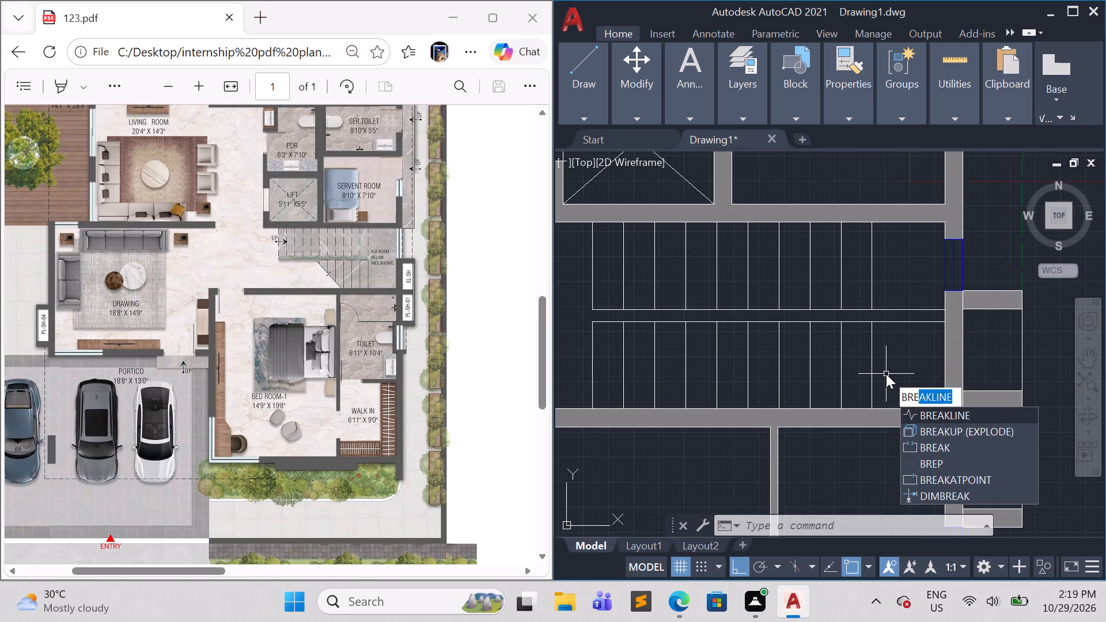
pyautogui.click(973, 414)
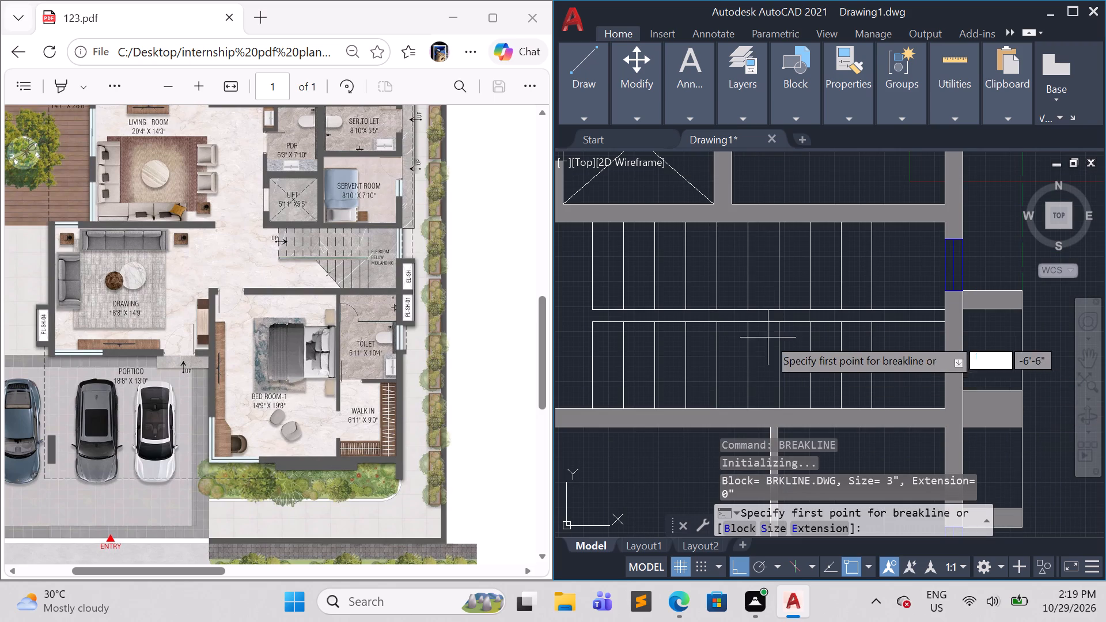
pyautogui.click(718, 327)
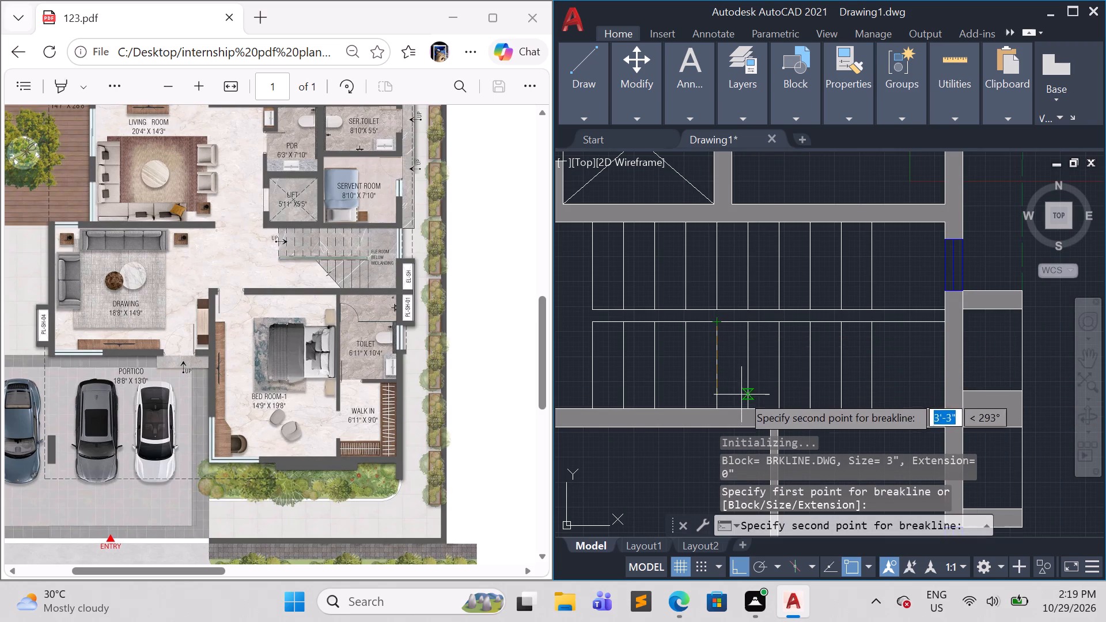
pyautogui.click(745, 406)
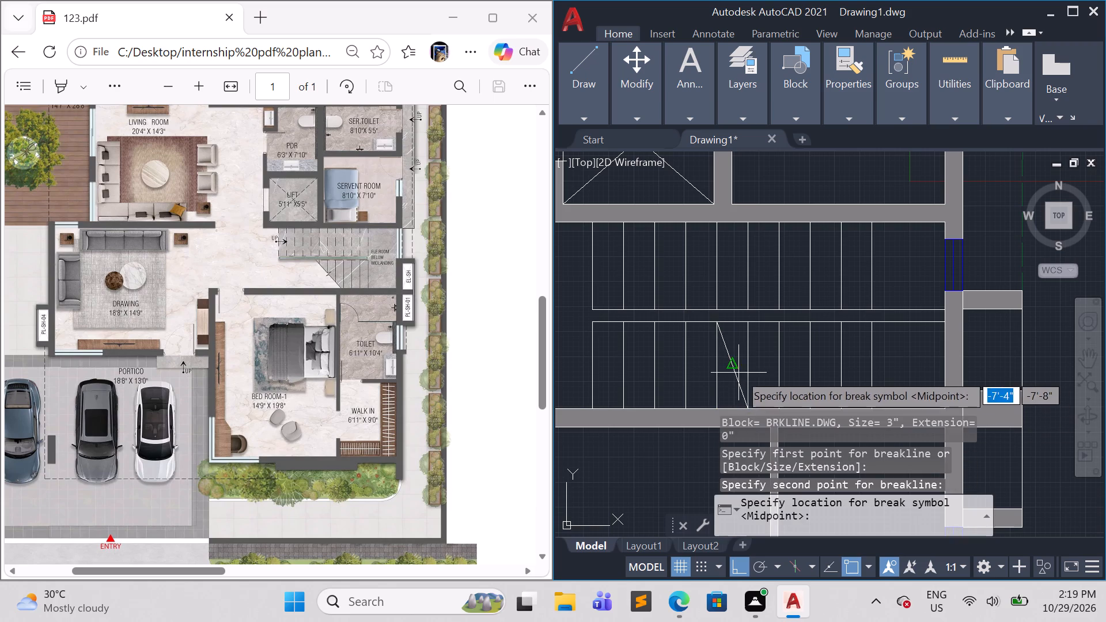
pyautogui.click(735, 366)
pyautogui.press('Escape')
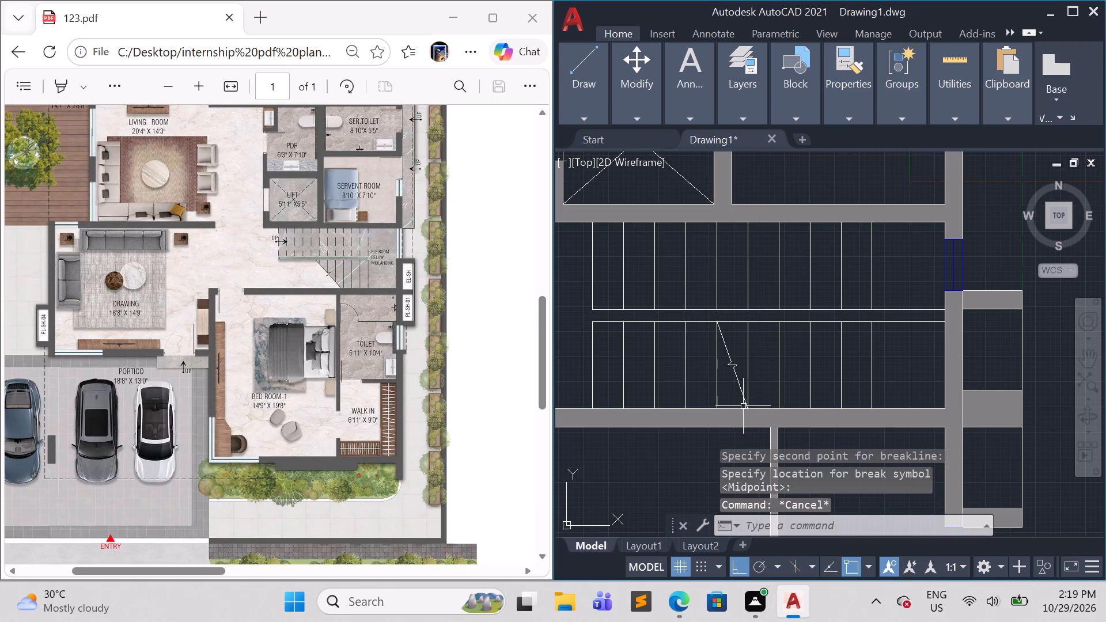
# Trim away the lower flight's risers and lower stair line west of the breakline.
pyautogui.write('tr')
pyautogui.press('Return')
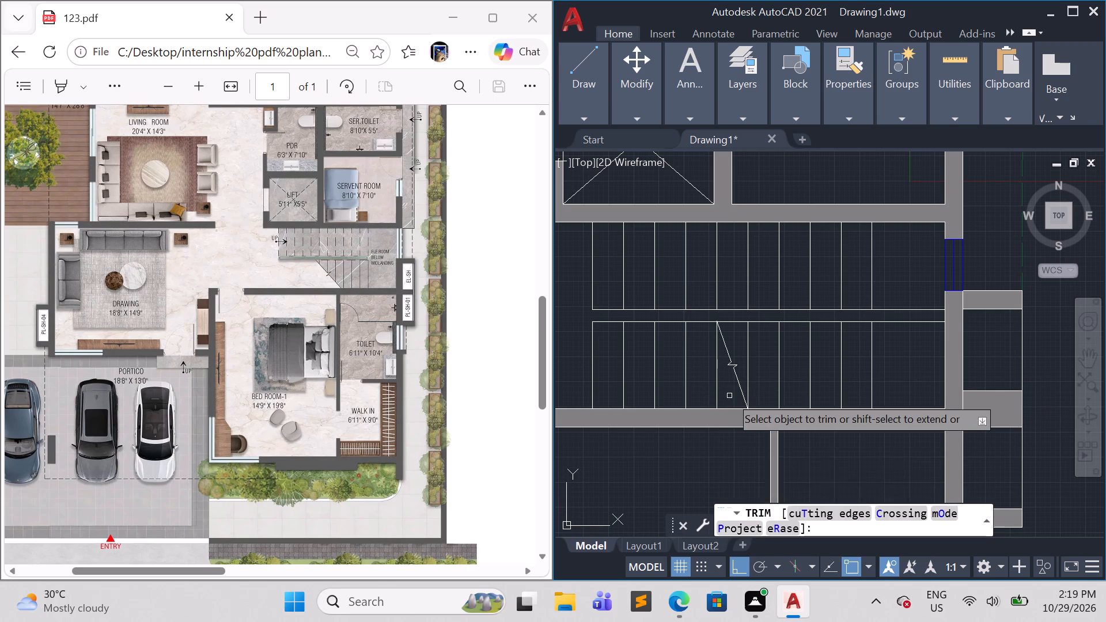
pyautogui.moveTo(729, 392); pyautogui.dragTo(575, 355)
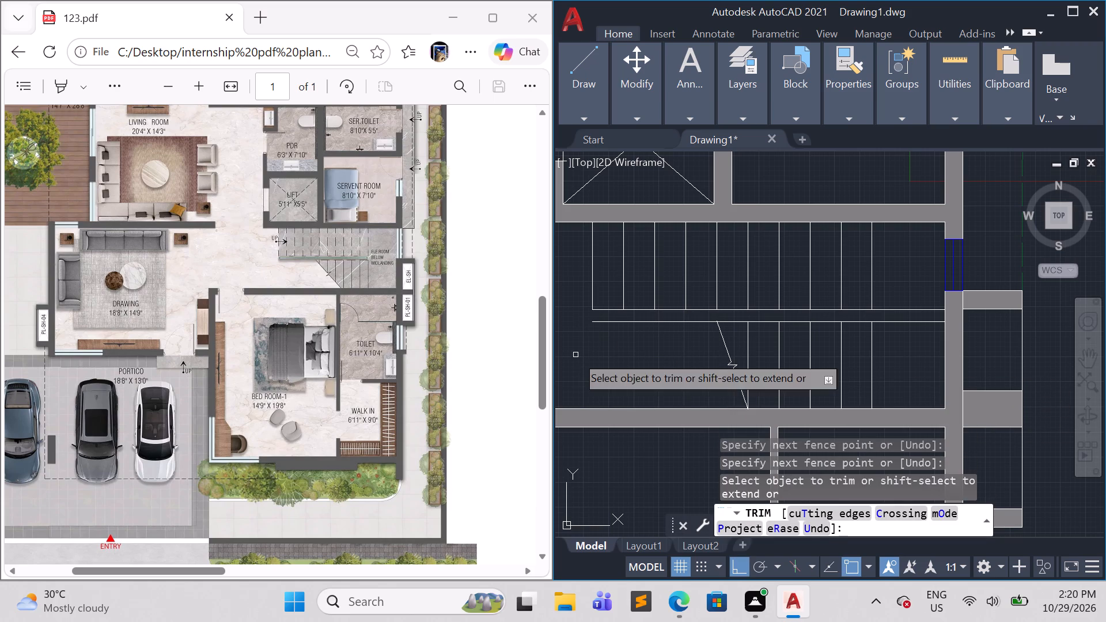
pyautogui.click(671, 321)
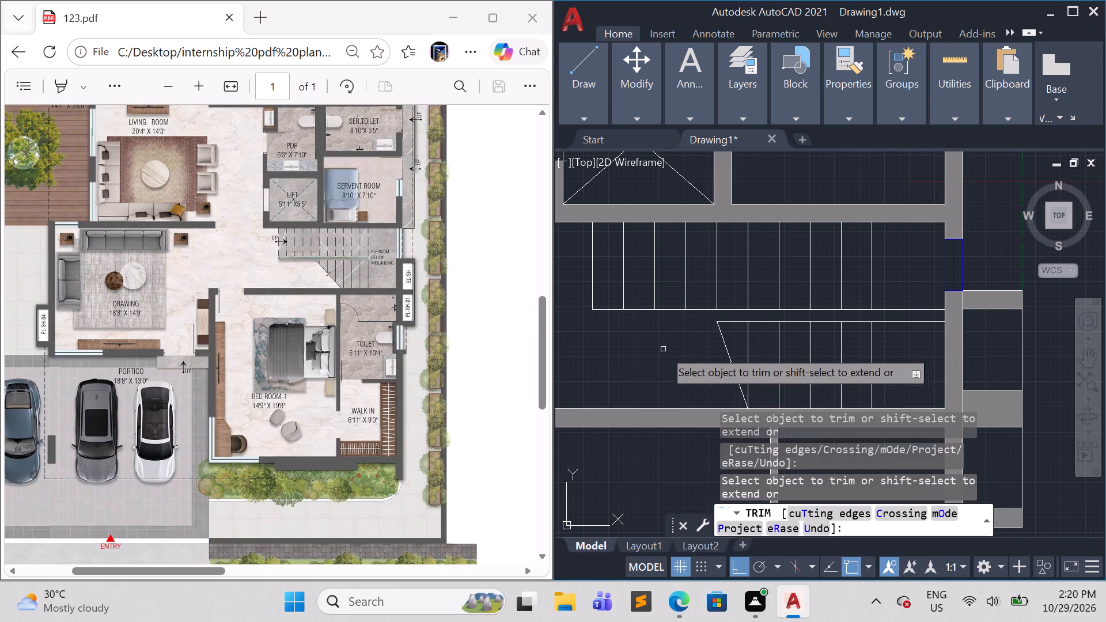
pyautogui.scroll(-1, 687, 386)
pyautogui.press('Escape')
pyautogui.press('Escape')
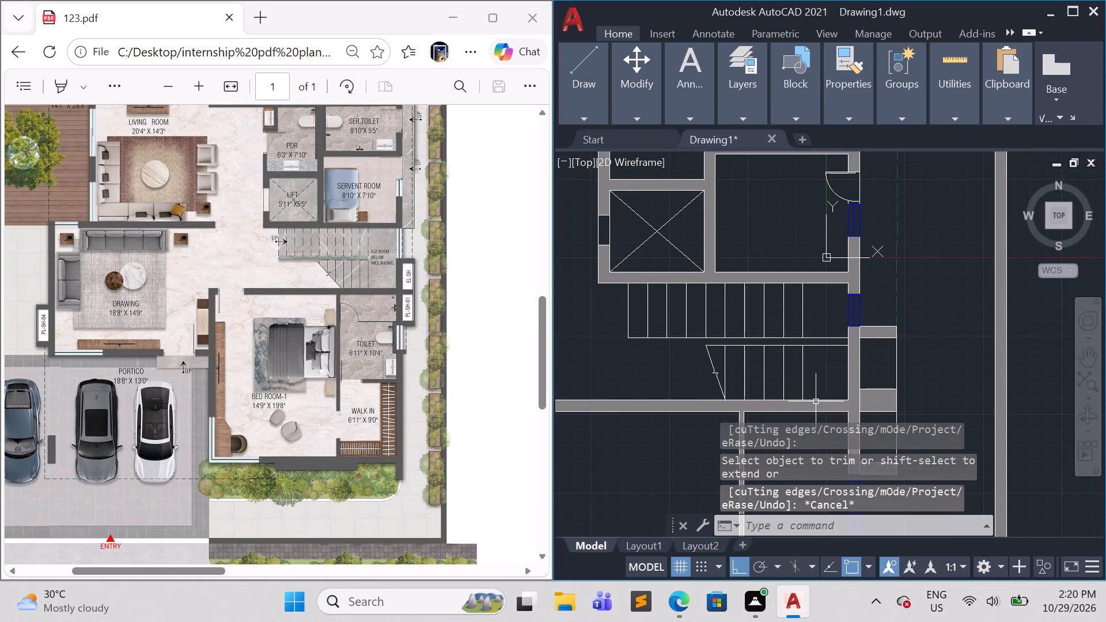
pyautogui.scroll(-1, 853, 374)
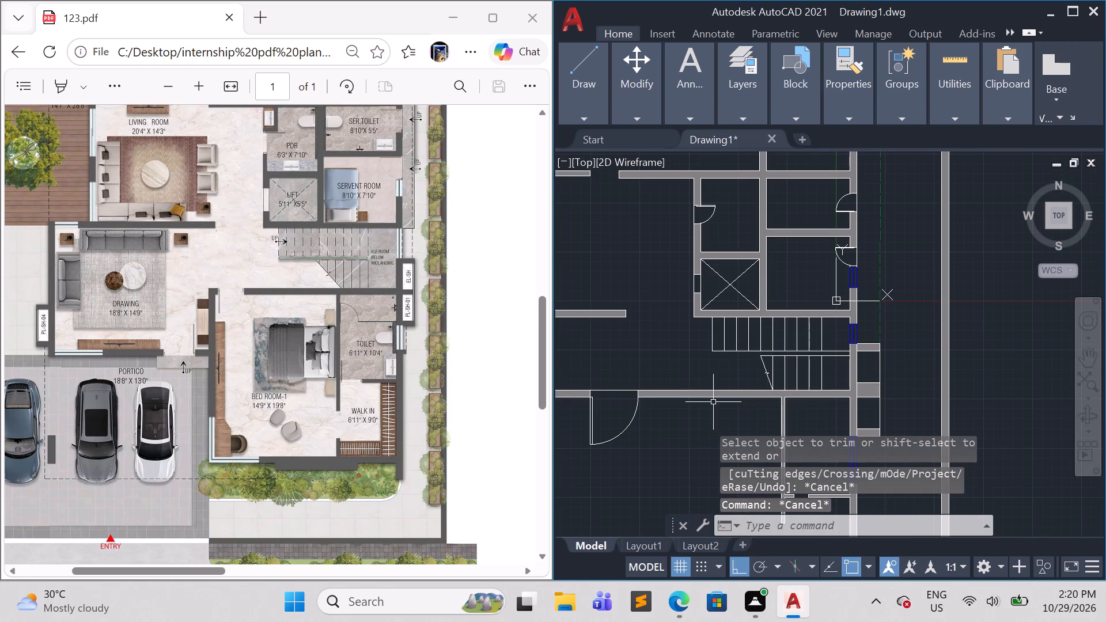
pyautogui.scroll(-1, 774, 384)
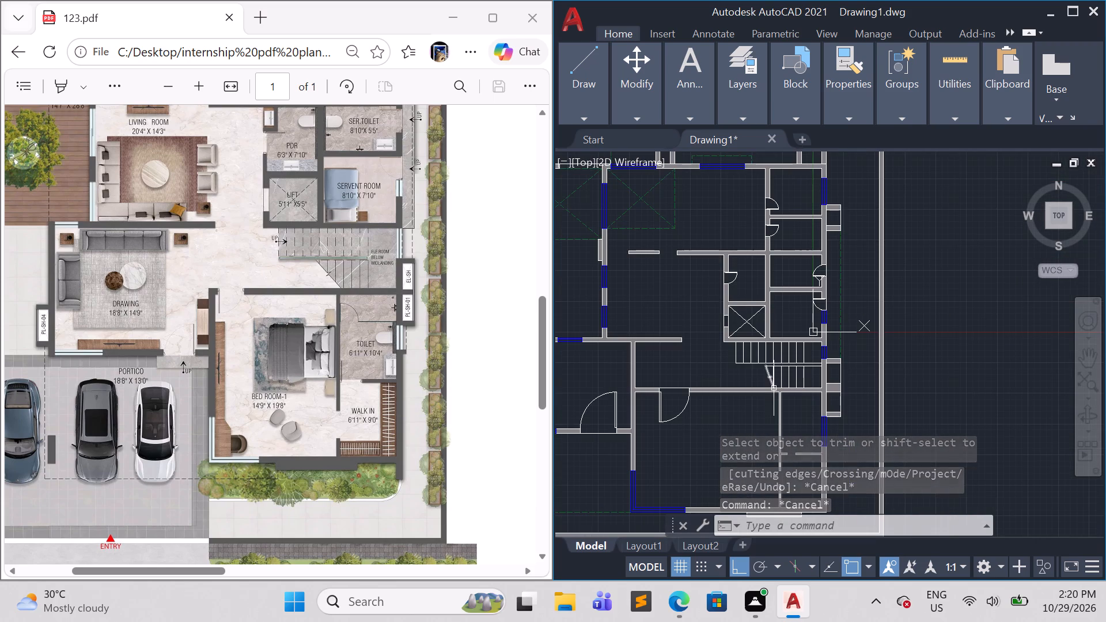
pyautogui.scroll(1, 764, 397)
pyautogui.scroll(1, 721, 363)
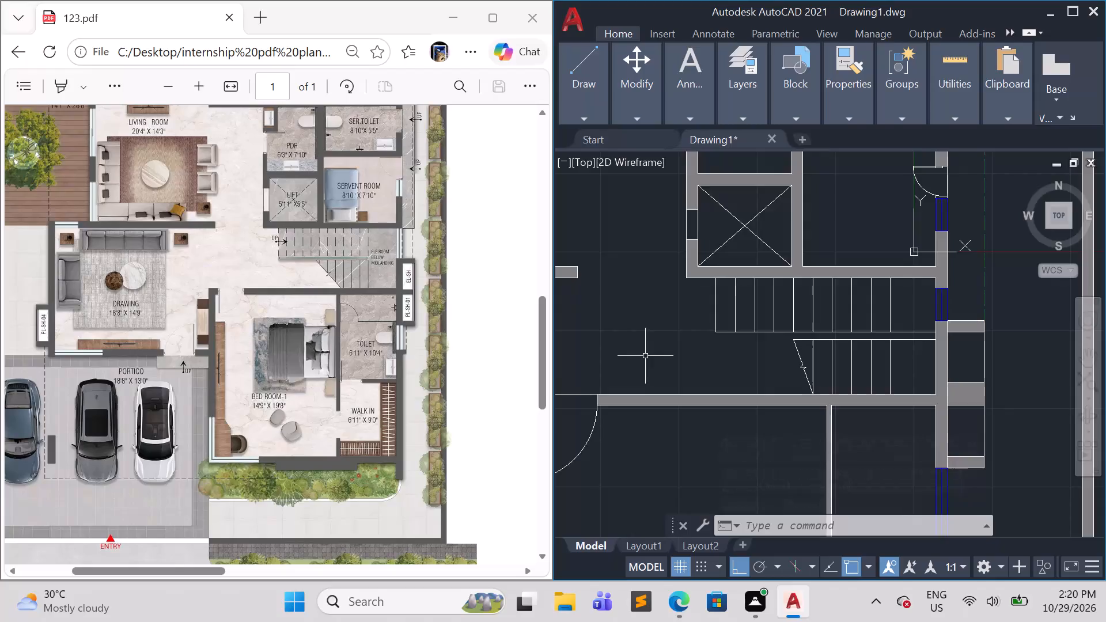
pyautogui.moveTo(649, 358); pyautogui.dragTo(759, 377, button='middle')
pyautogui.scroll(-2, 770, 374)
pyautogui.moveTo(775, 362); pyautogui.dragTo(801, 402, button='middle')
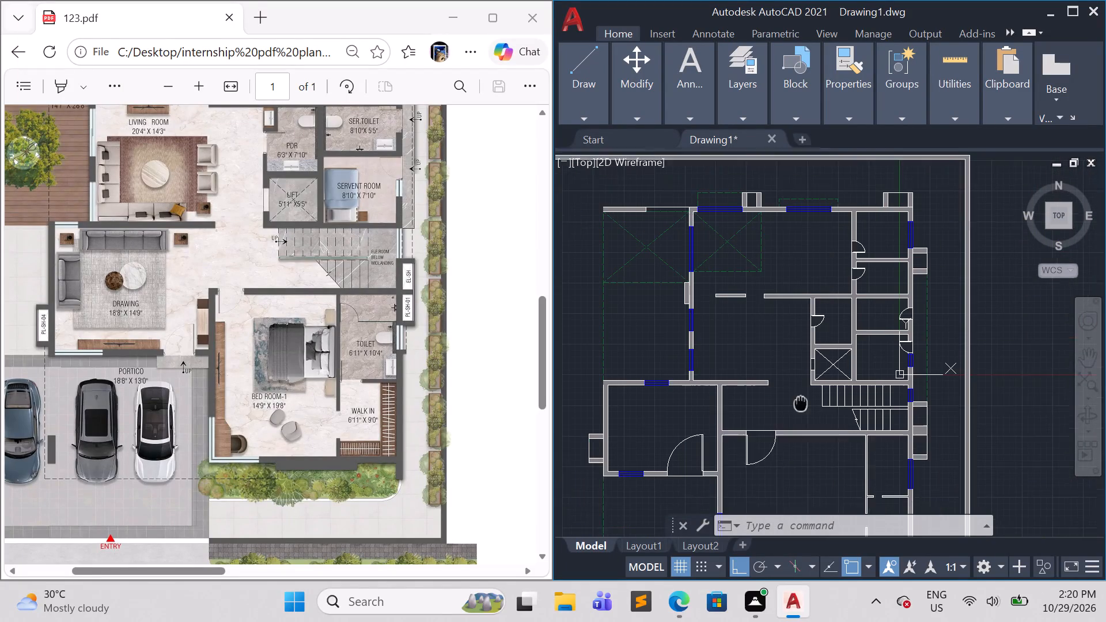
# Draw a rectangular kitchen counter about 12'-10" by 2'-5" along the north wall, starting from the kitchen/dining room's northeast inner corner.
pyautogui.moveTo(801, 402); pyautogui.dragTo(808, 424, button='middle')
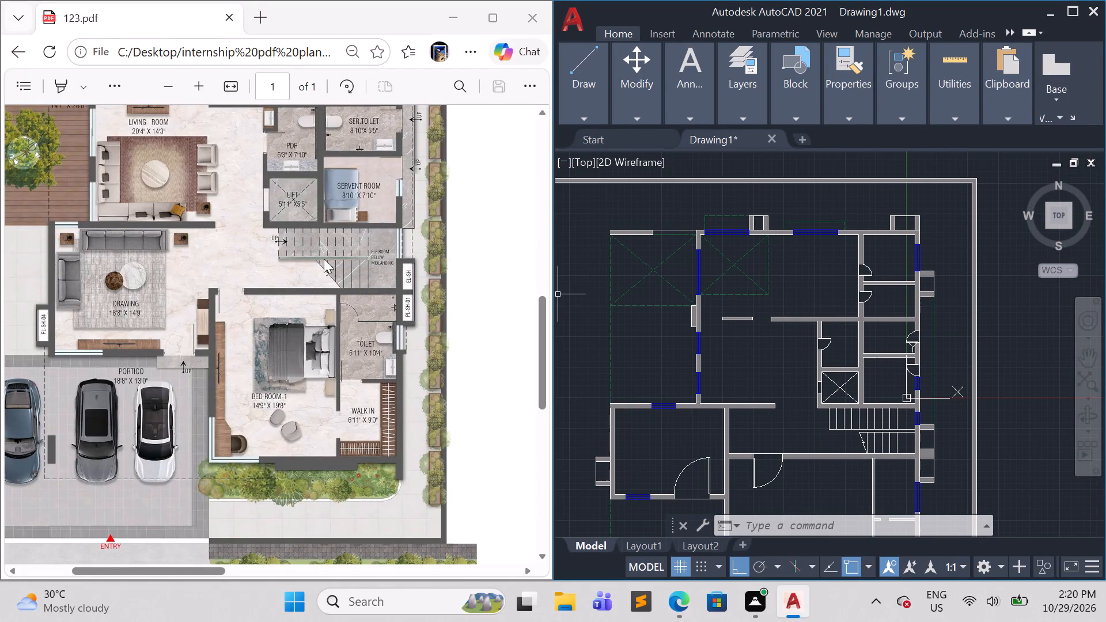
pyautogui.scroll(2, 285, 236)
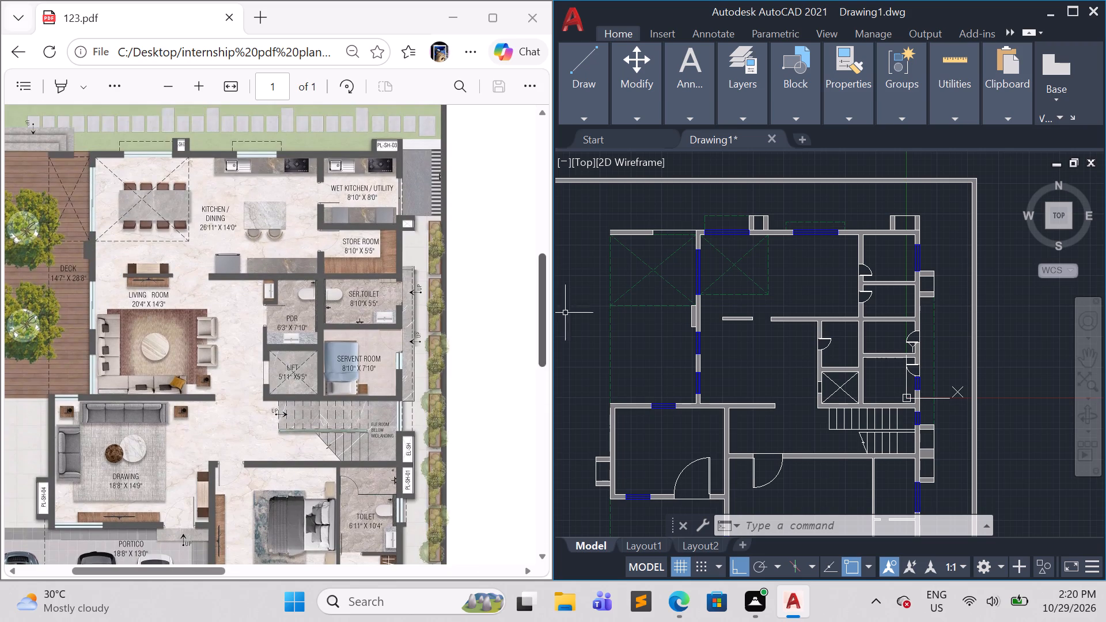
pyautogui.scroll(1, 766, 275)
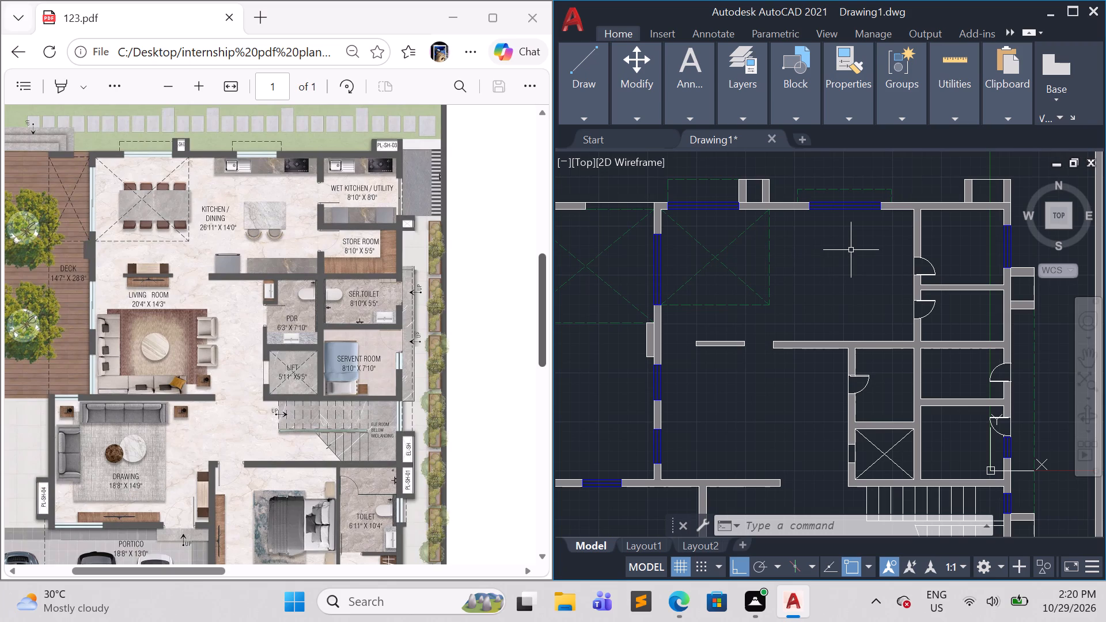
pyautogui.write('rec')
pyautogui.press('Return')
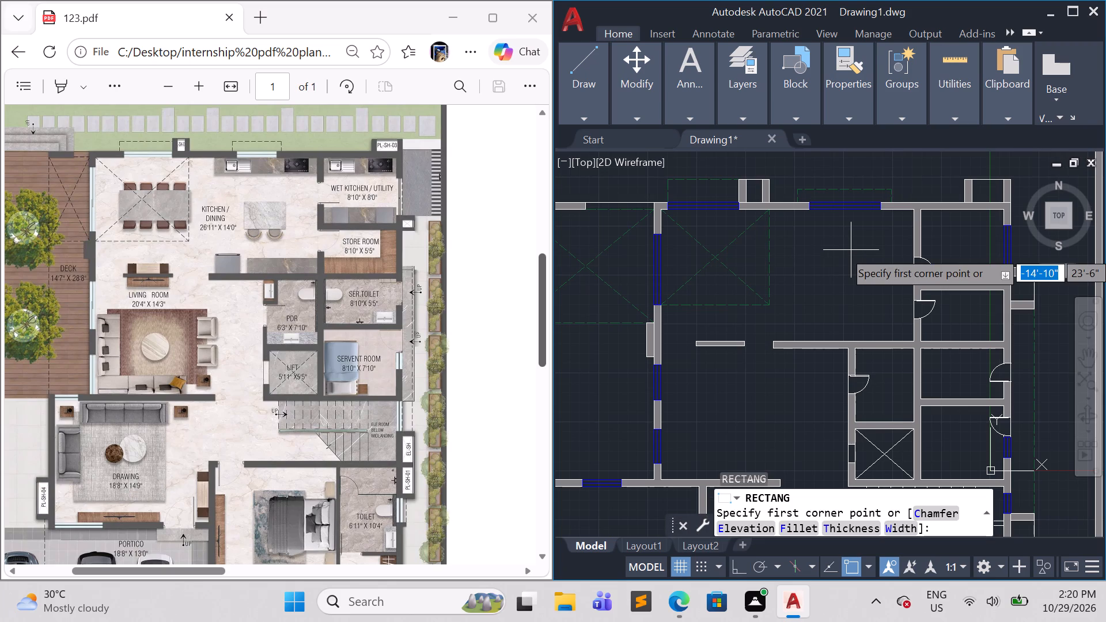
pyautogui.click(909, 210)
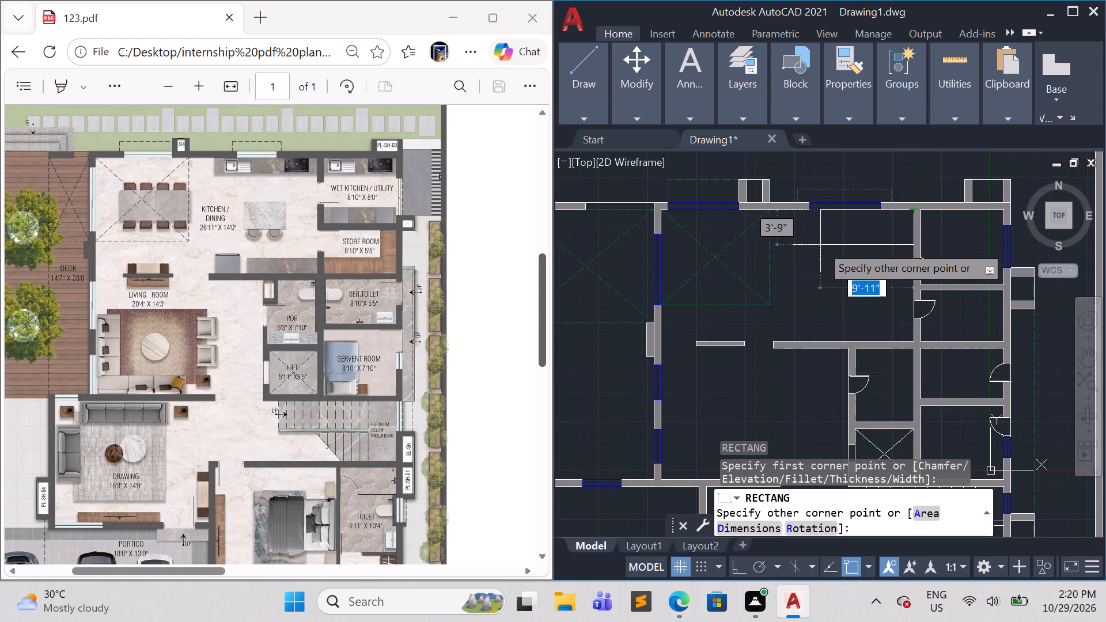
pyautogui.click(793, 233)
# Draw a sink rectangle about 3' by 1' inside the kitchen counter near its west end.
pyautogui.scroll(1, 863, 271)
pyautogui.moveTo(857, 304); pyautogui.dragTo(806, 395, button='middle')
pyautogui.scroll(1, 803, 347)
pyautogui.moveTo(798, 379); pyautogui.dragTo(788, 427, button='middle')
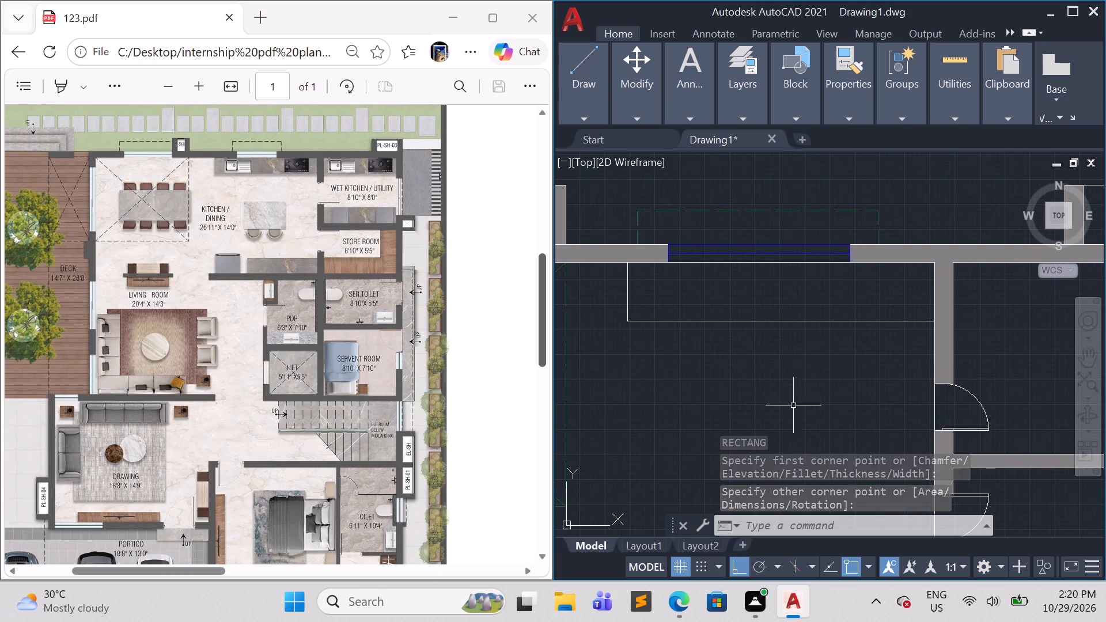
pyautogui.write('rec')
pyautogui.press('Return')
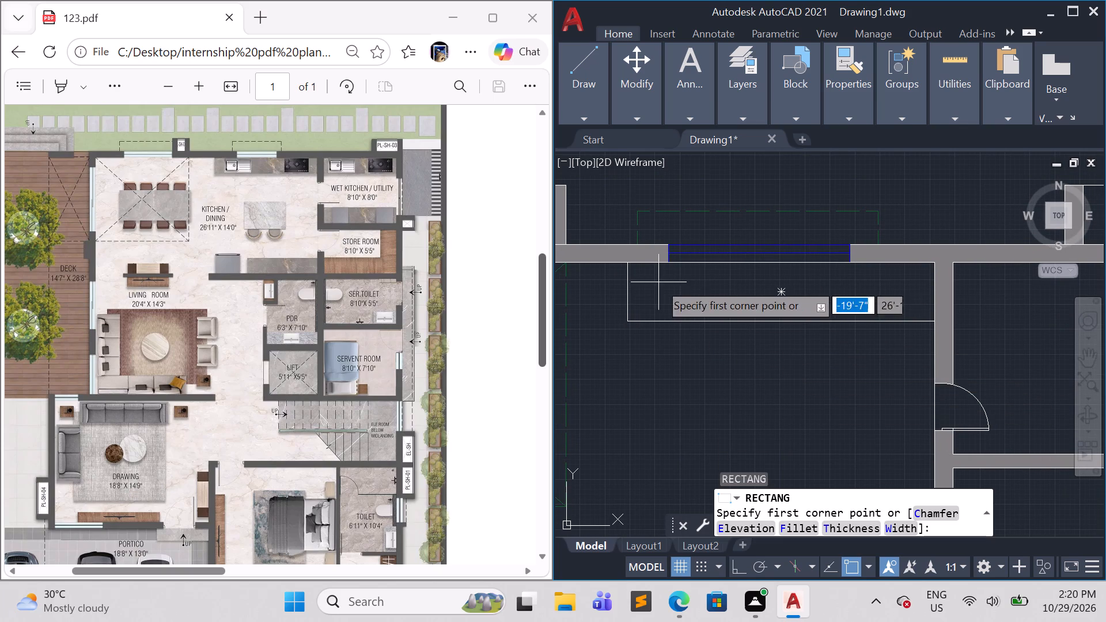
pyautogui.click(655, 278)
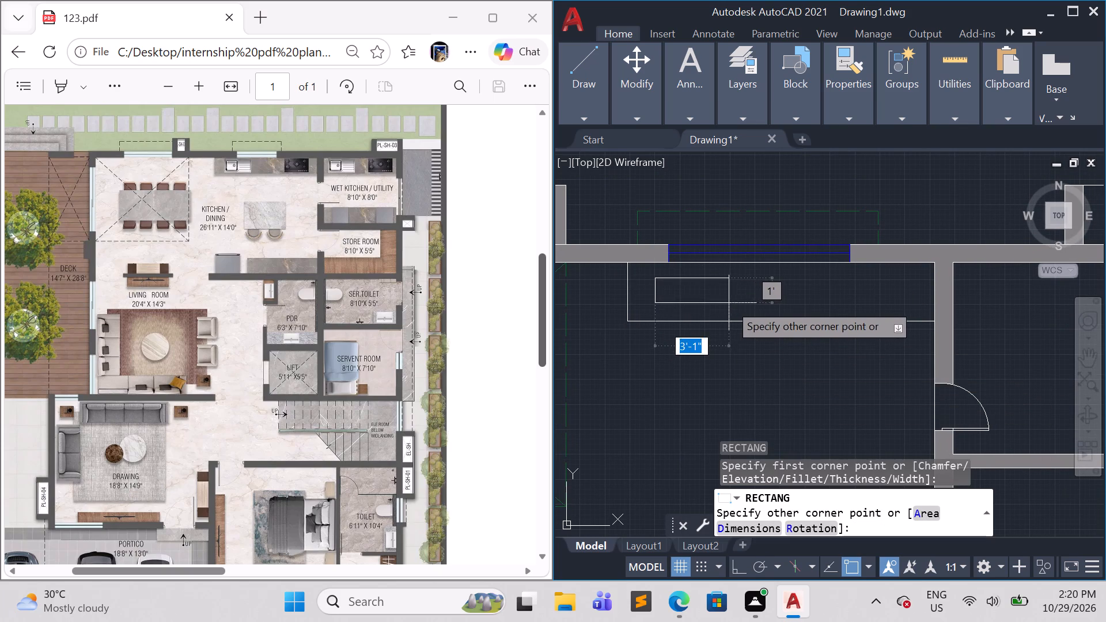
pyautogui.click(735, 305)
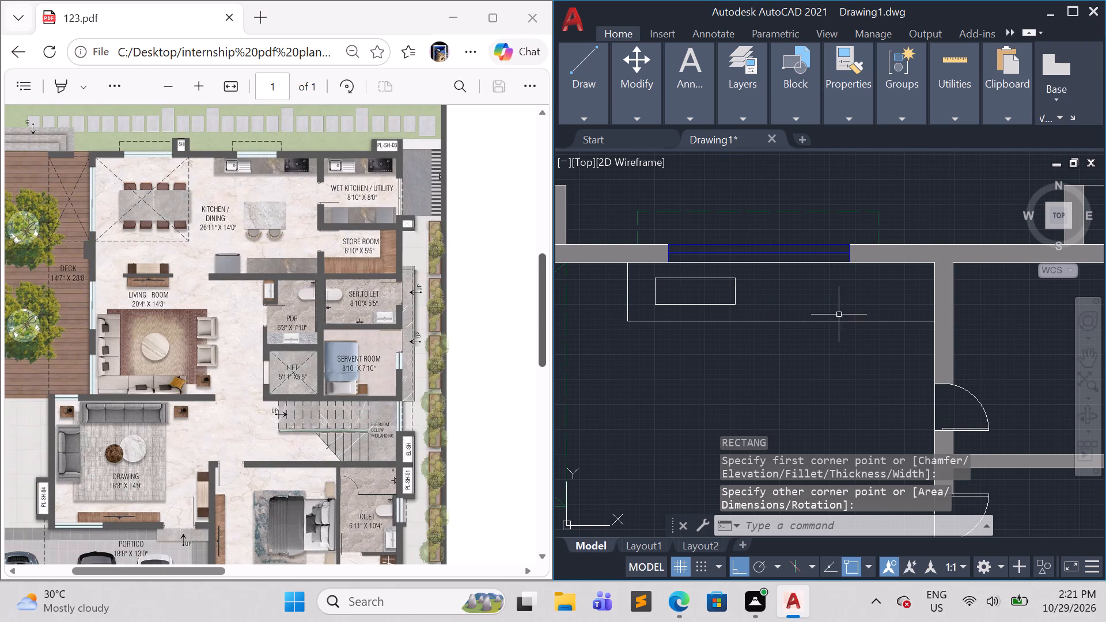
# Draw a hob rectangle about 3'-8" by 1' inside the kitchen counter near its east end.
pyautogui.press('space')
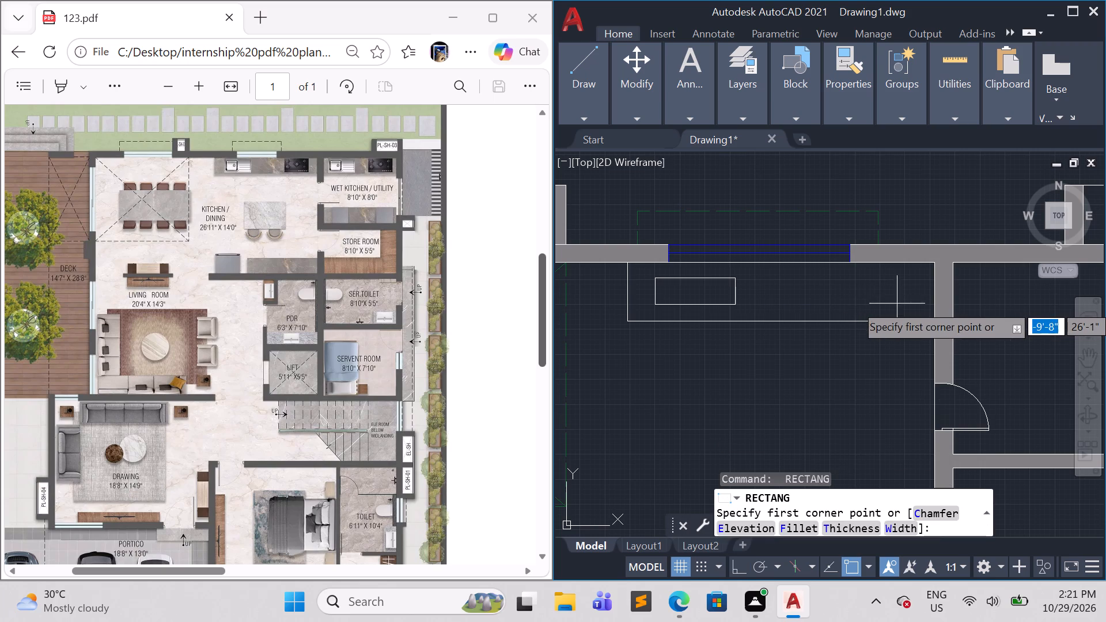
pyautogui.click(910, 303)
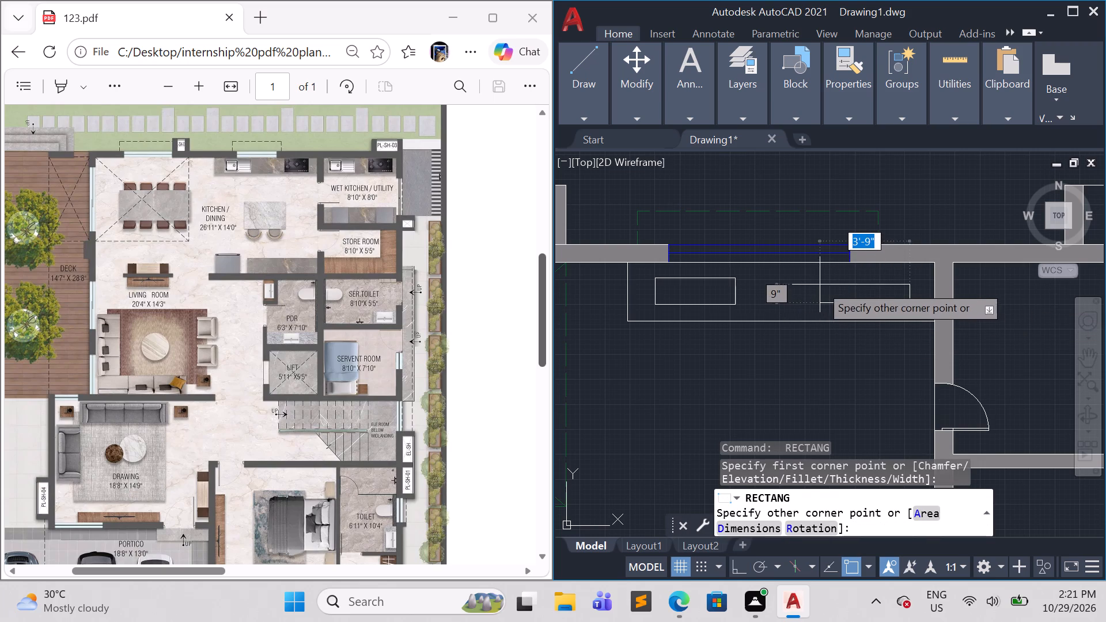
pyautogui.click(823, 278)
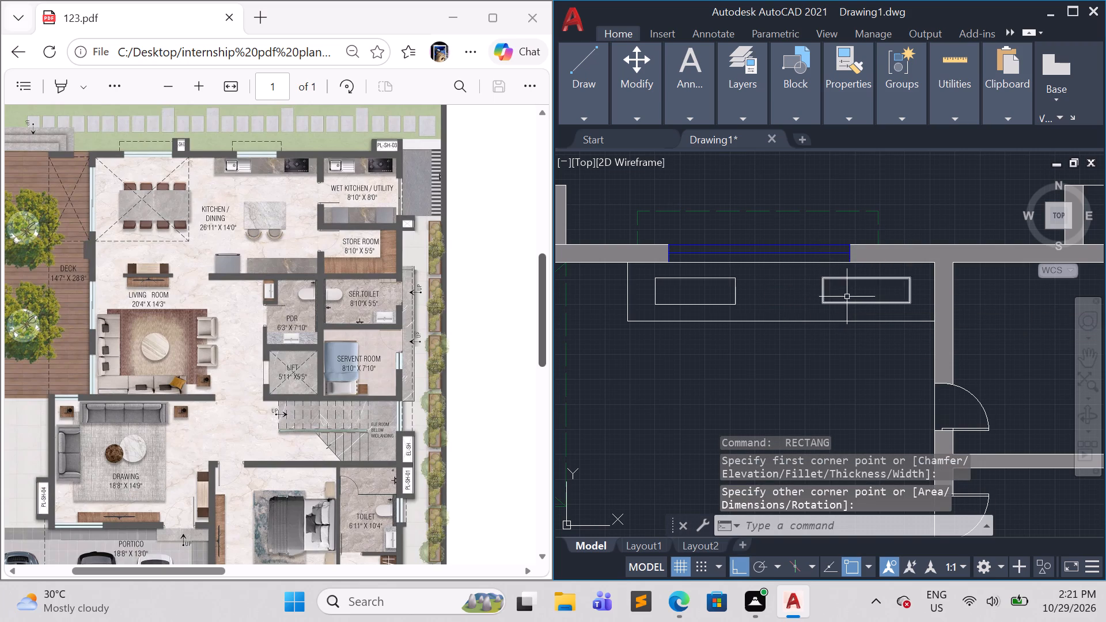
pyautogui.press('Escape')
# Draw a burner circle of about 3" radius at the centre of the hob rectangle.
pyautogui.scroll(2, 854, 291)
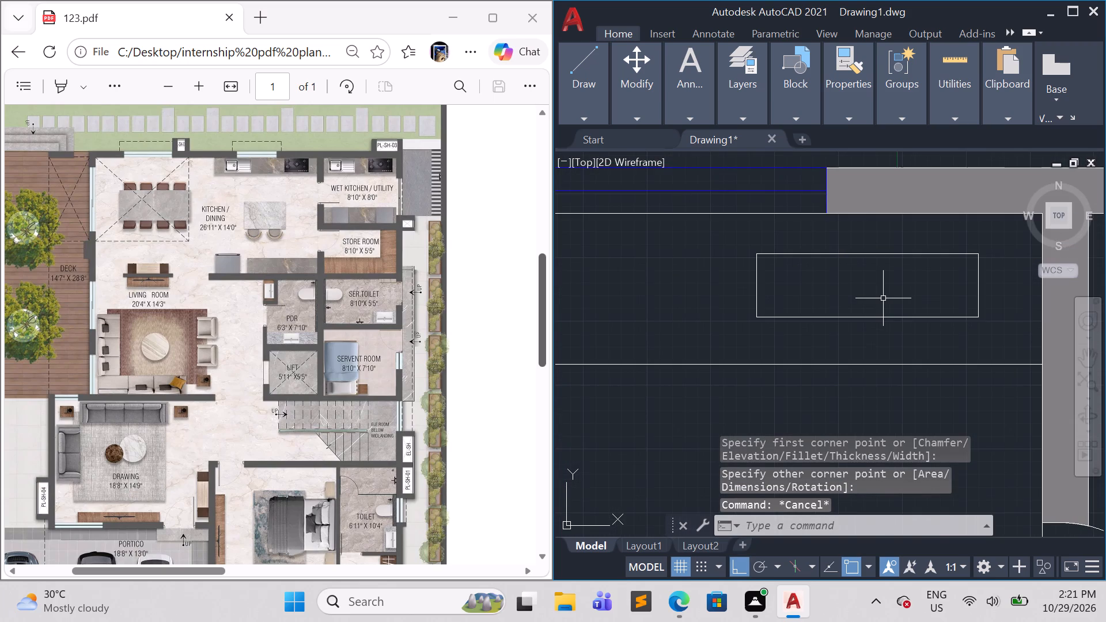
pyautogui.press('c')
pyautogui.press('Return')
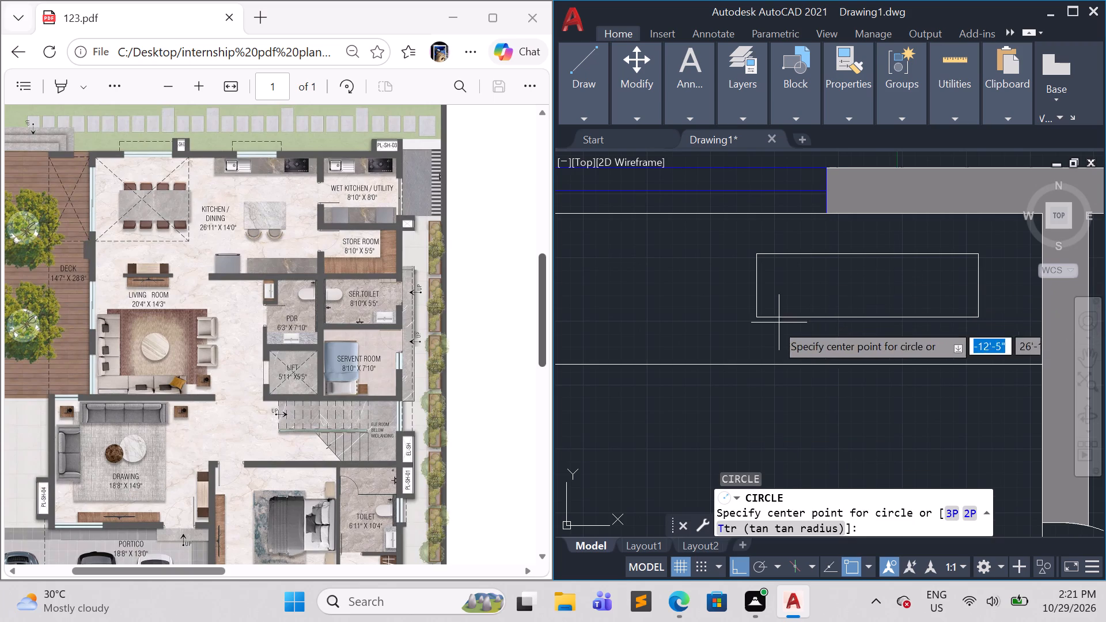
pyautogui.click(867, 288)
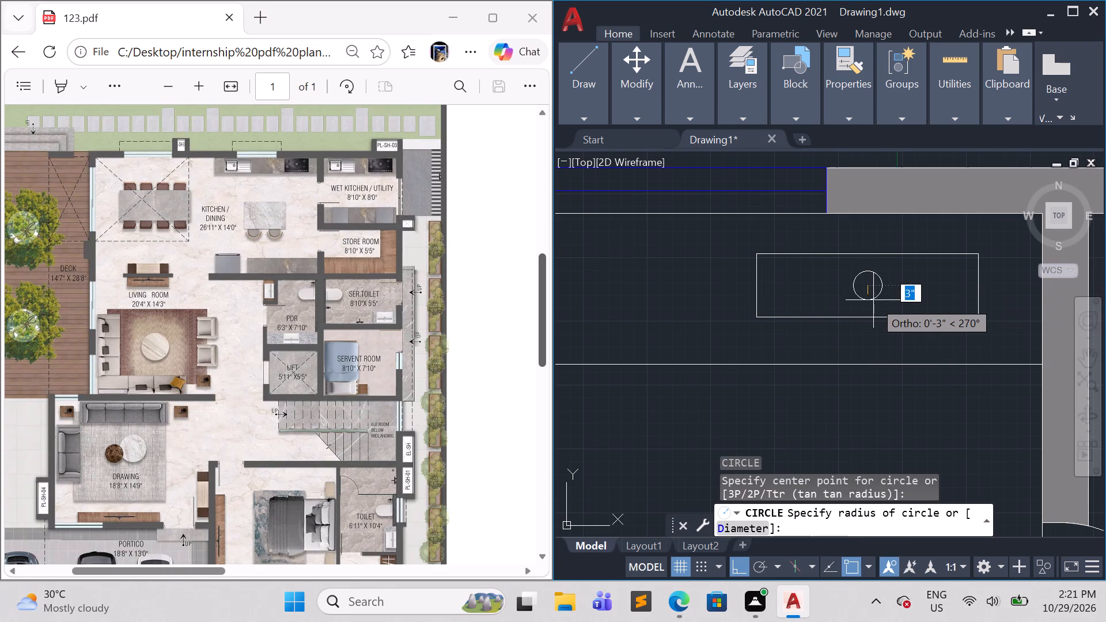
pyautogui.click(873, 300)
pyautogui.press('Escape')
pyautogui.press('Escape')
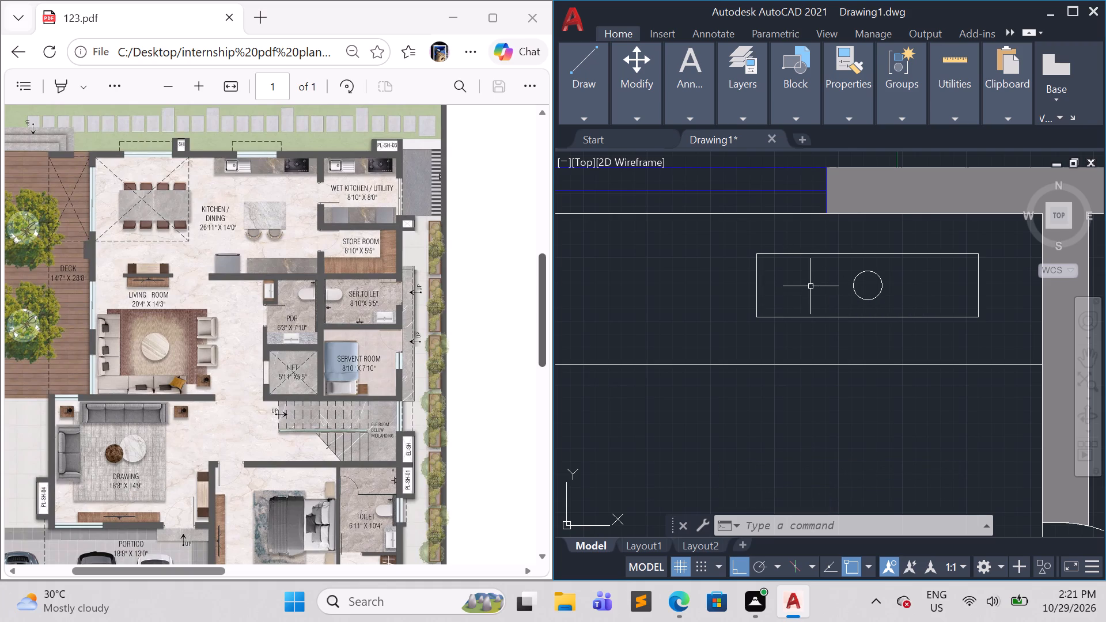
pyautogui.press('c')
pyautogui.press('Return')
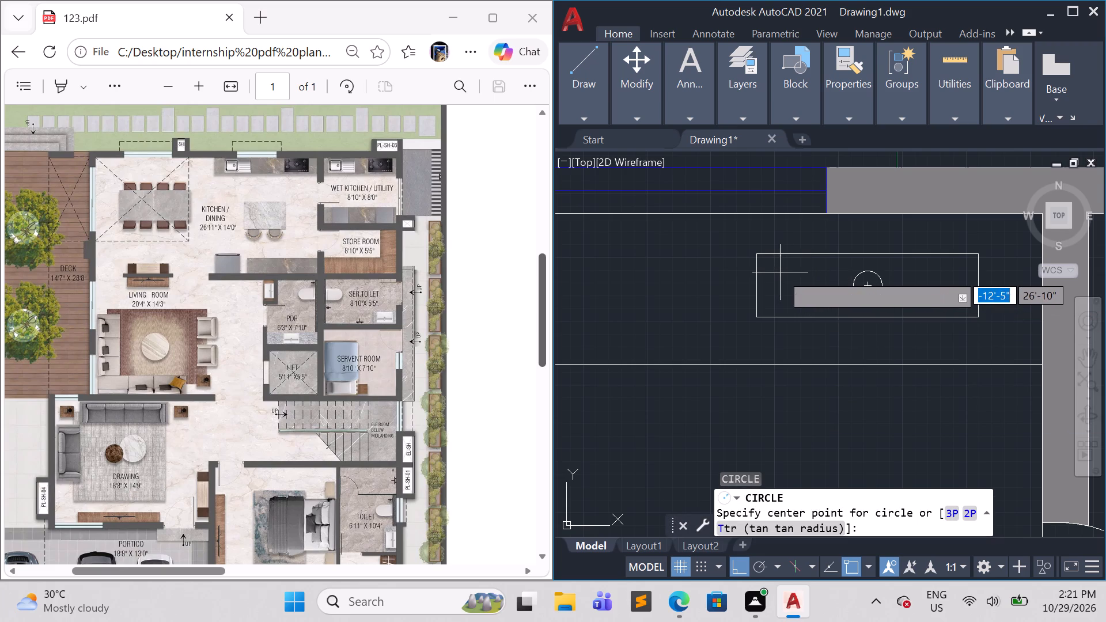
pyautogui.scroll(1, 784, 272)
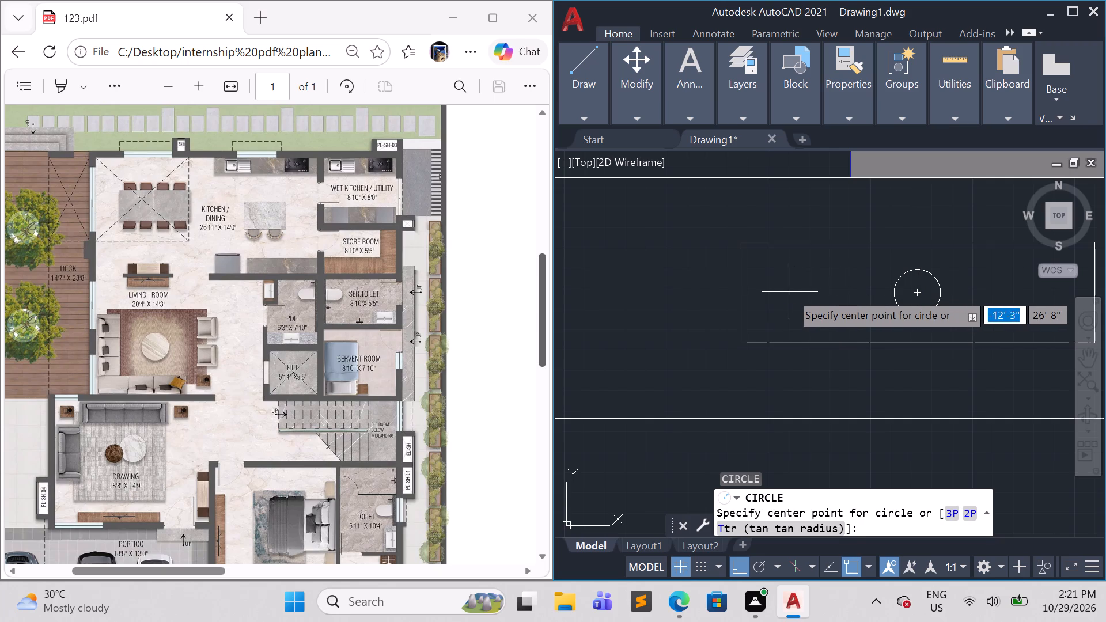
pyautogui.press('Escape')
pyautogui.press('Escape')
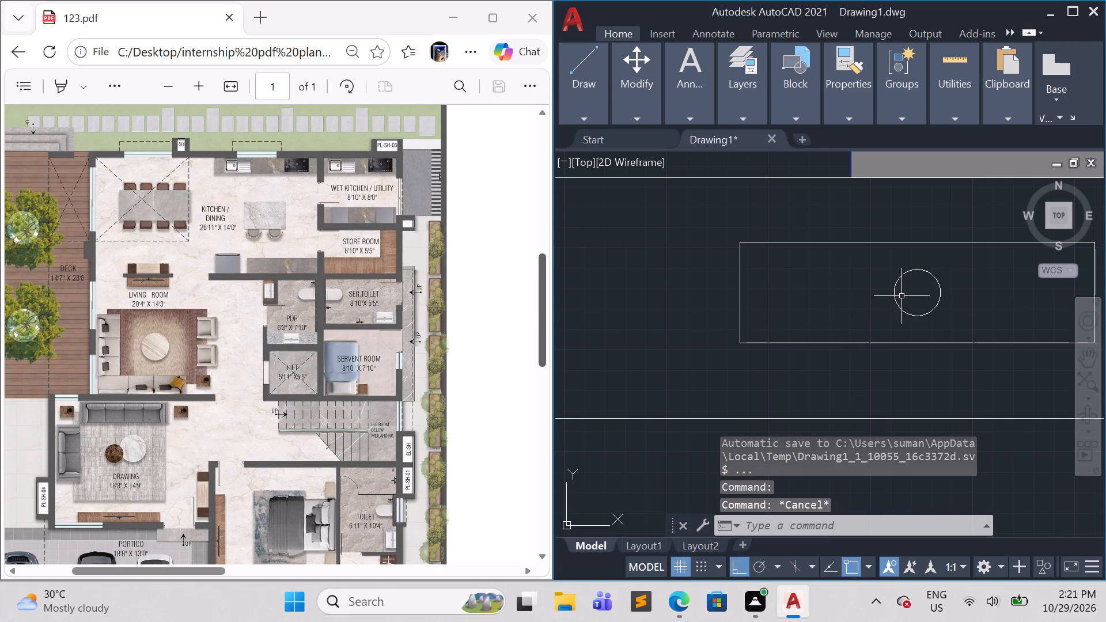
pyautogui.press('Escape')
# Draw a second burner circle of about 3" radius in the hob's west part, level with the centre burner.
pyautogui.press('space')
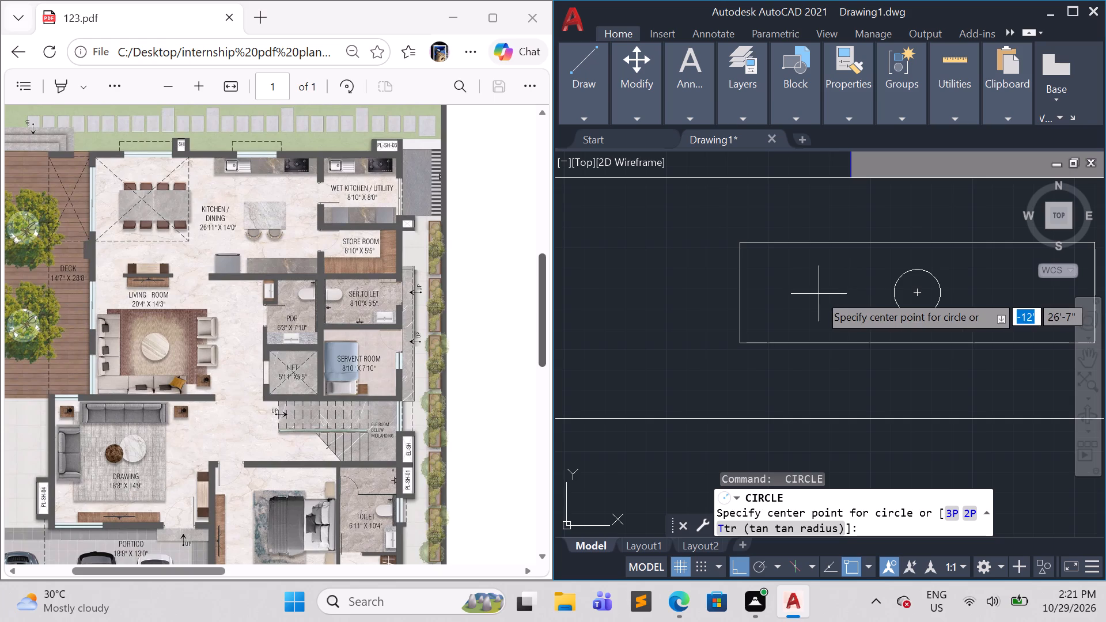
pyautogui.click(809, 294)
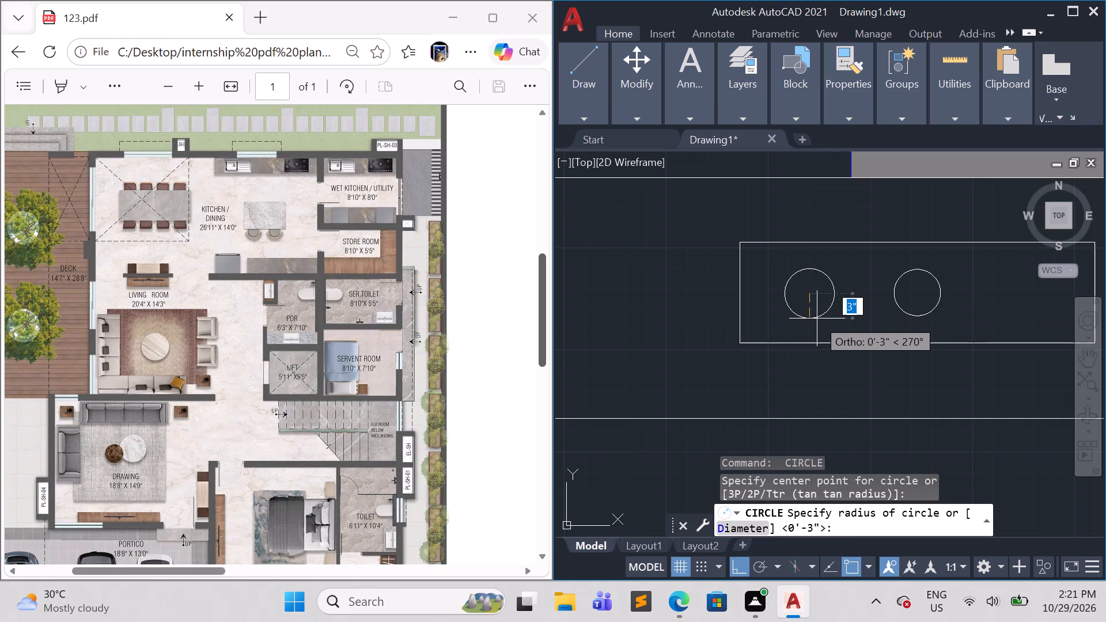
pyautogui.click(817, 317)
pyautogui.press('Escape')
# Copy the west burner circle about 2'-2" east, to the other side of the centre burner.
pyautogui.scroll(-1, 955, 330)
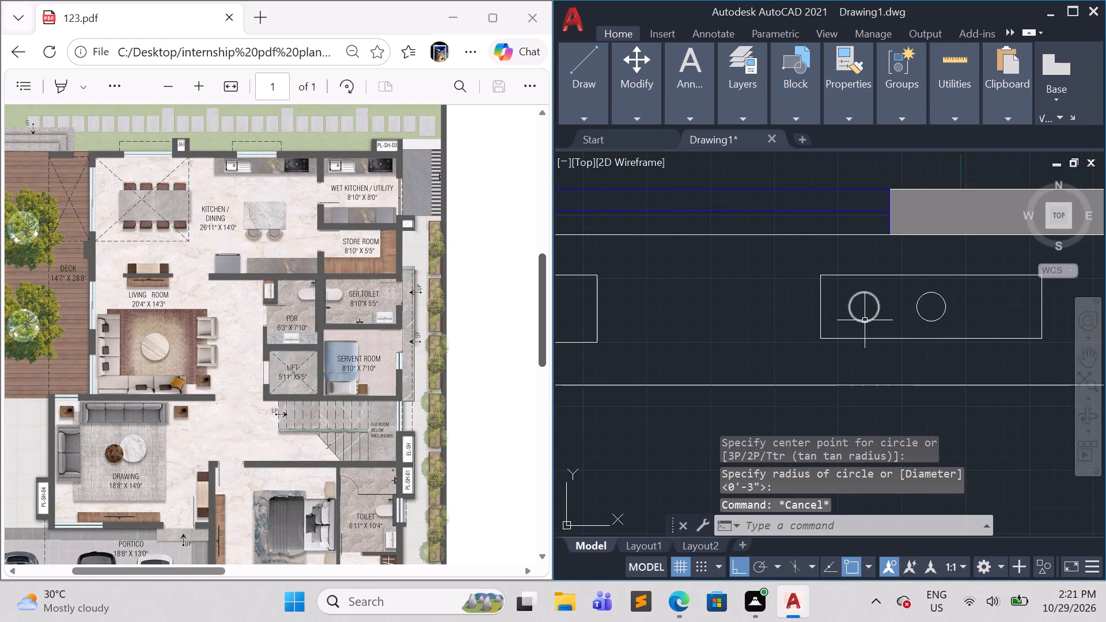
pyautogui.click(865, 320)
pyautogui.write('co')
pyautogui.press('Return')
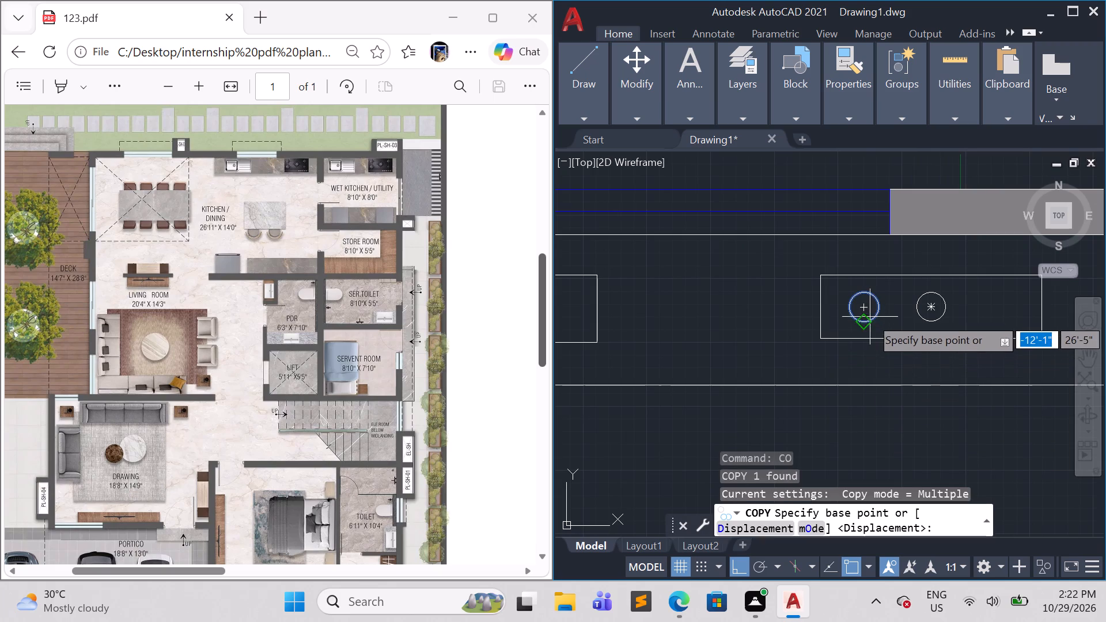
pyautogui.click(862, 306)
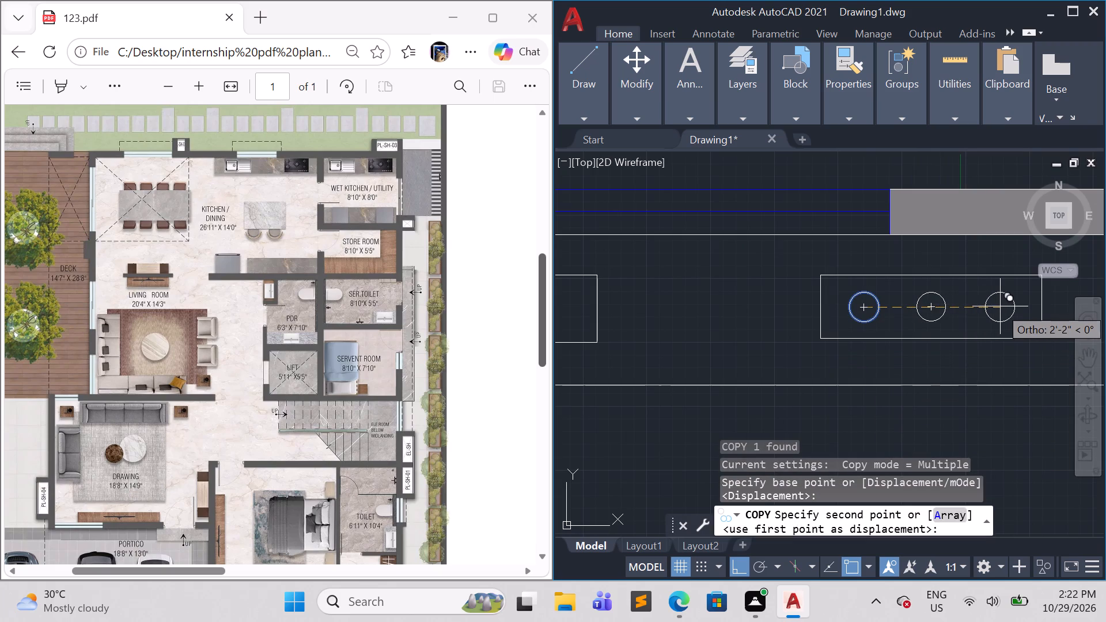
pyautogui.click(1002, 306)
pyautogui.press('Escape')
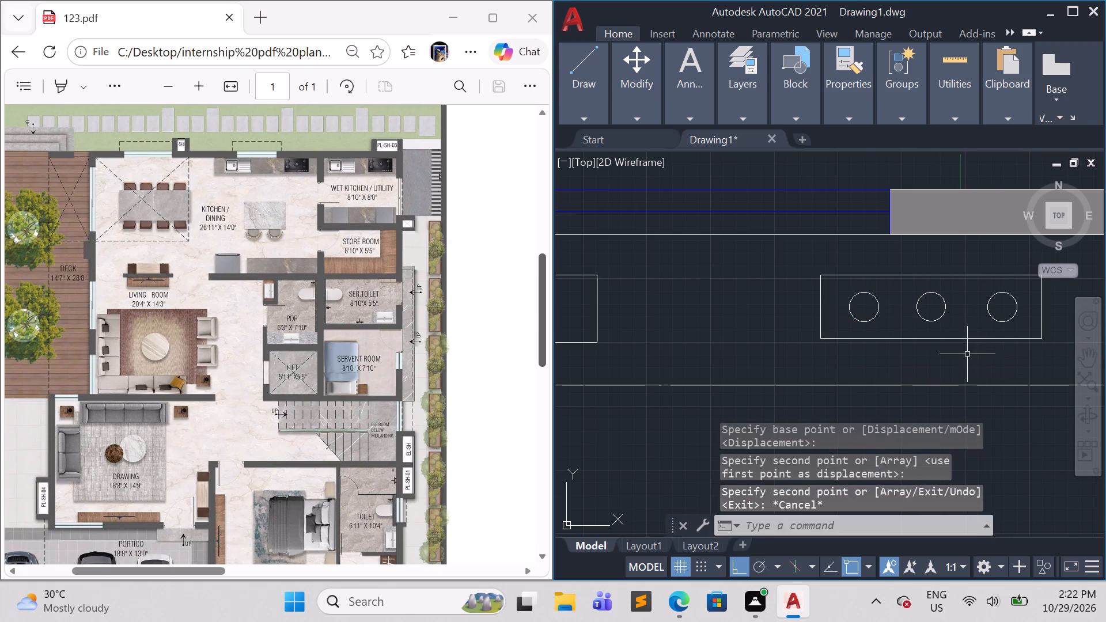
# Fillet the two north corners of the hob rectangle with a 4" radius.
pyautogui.moveTo(985, 367); pyautogui.dragTo(904, 400, button='middle')
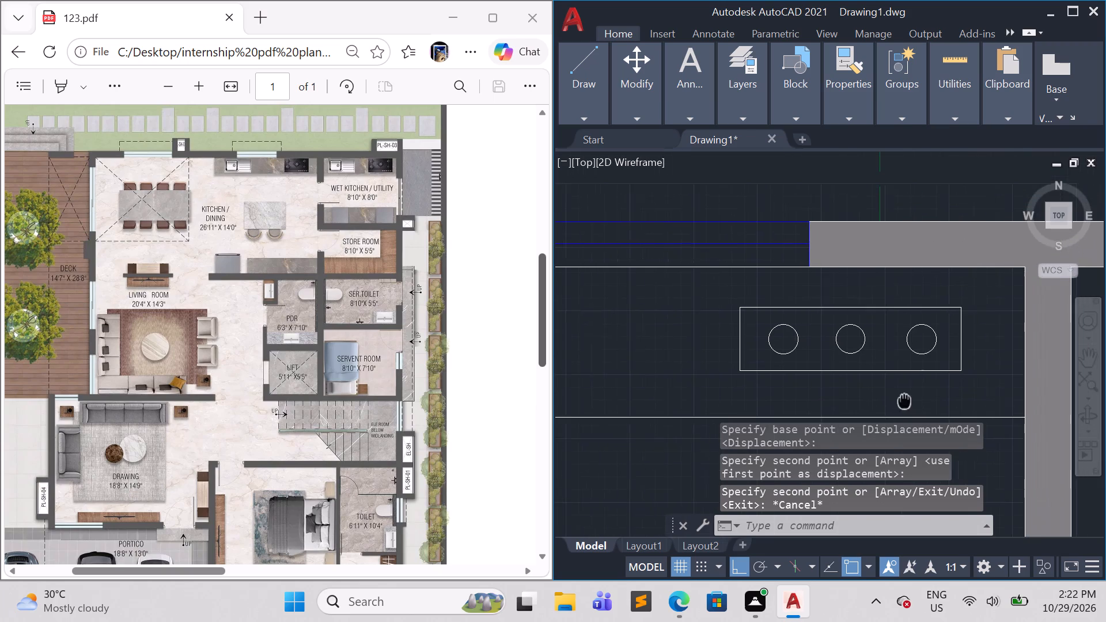
pyautogui.moveTo(904, 400); pyautogui.dragTo(896, 399, button='middle')
pyautogui.scroll(1, 897, 383)
pyautogui.press('f')
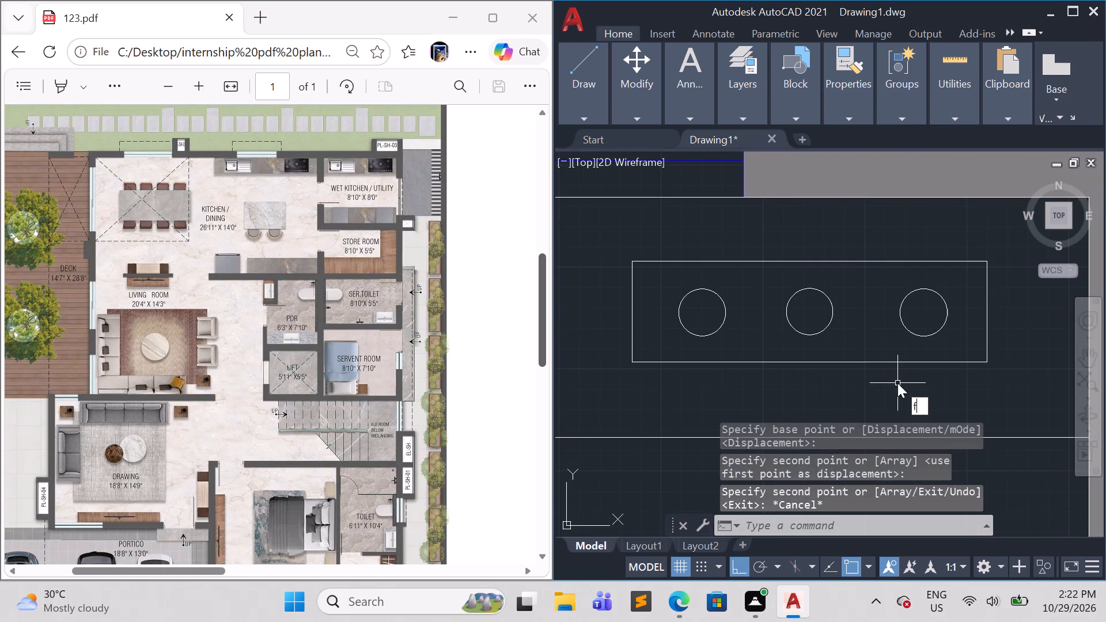
pyautogui.press('Return')
pyautogui.press('r')
pyautogui.press('Return')
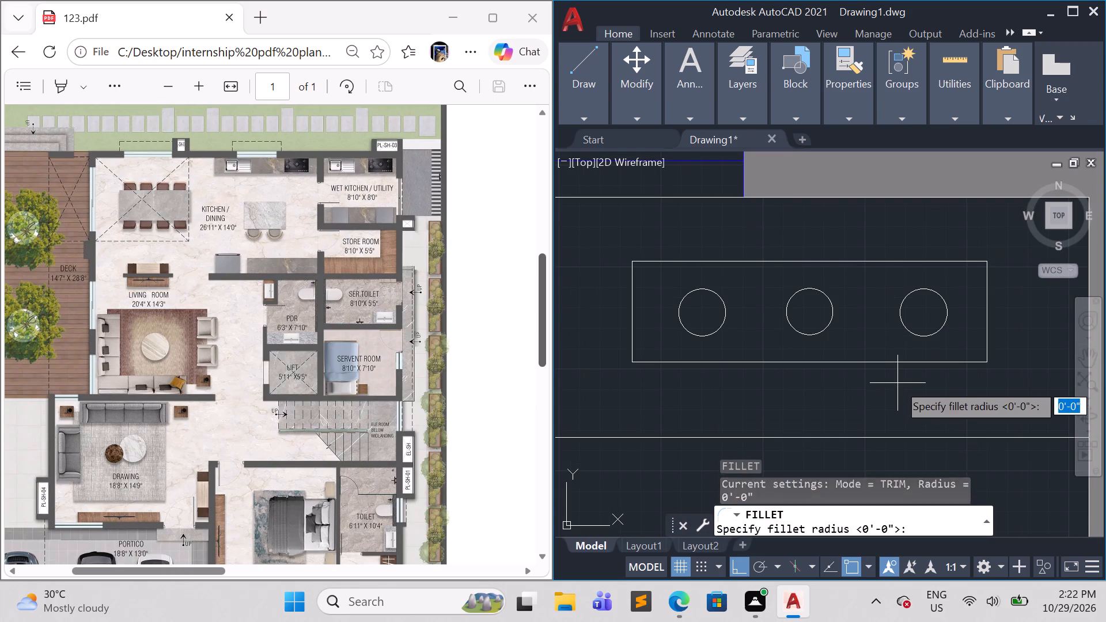
pyautogui.press('4')
pyautogui.hotkey('shift', '"')
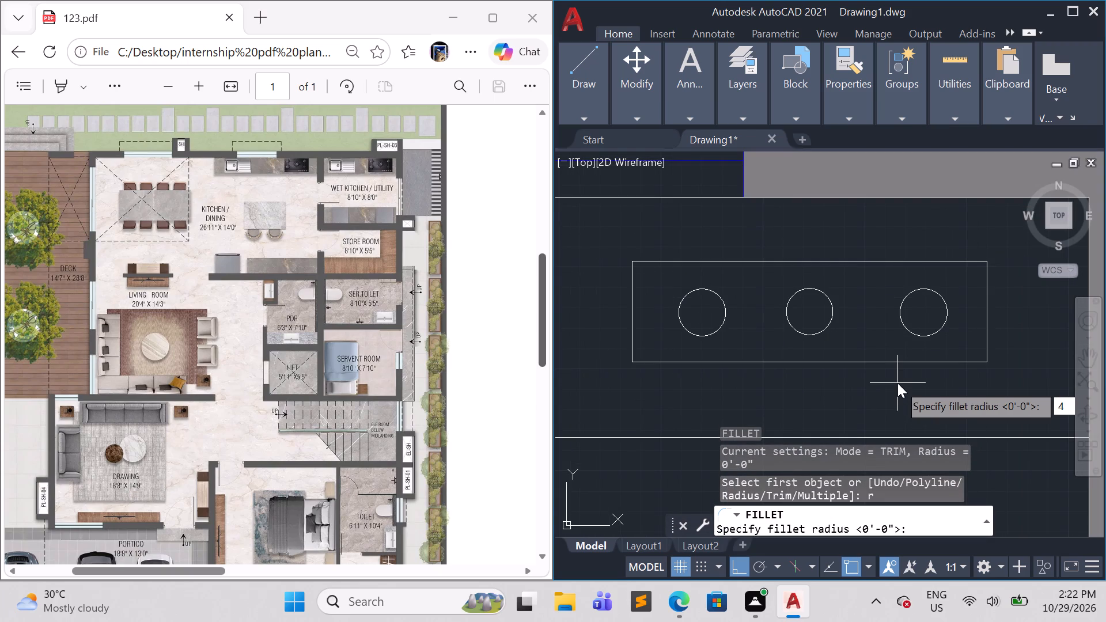
pyautogui.press('Return')
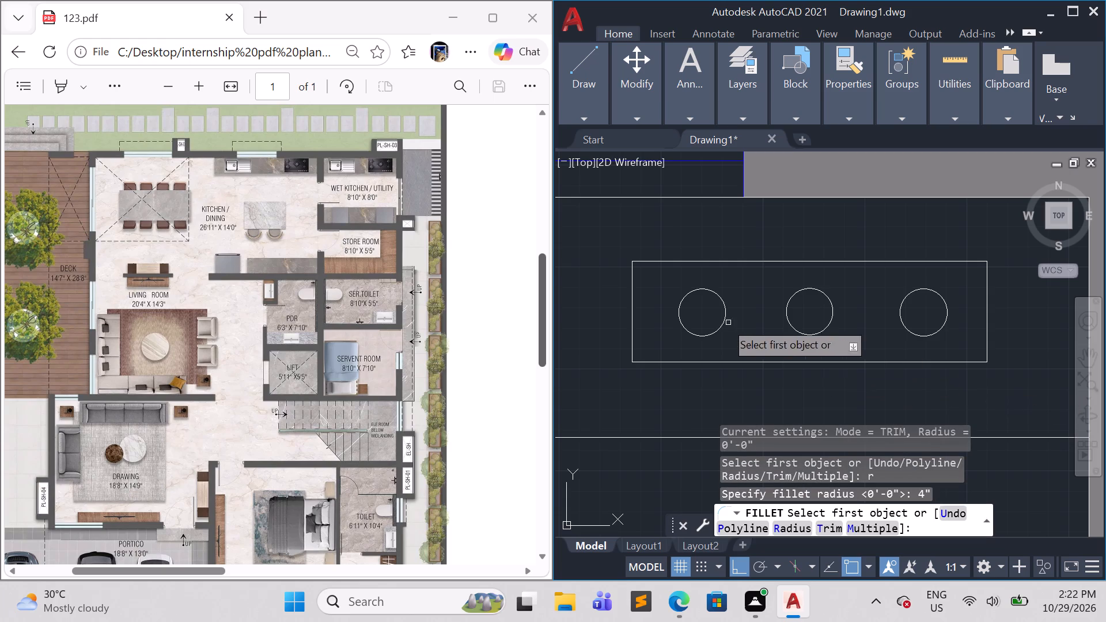
pyautogui.click(631, 289)
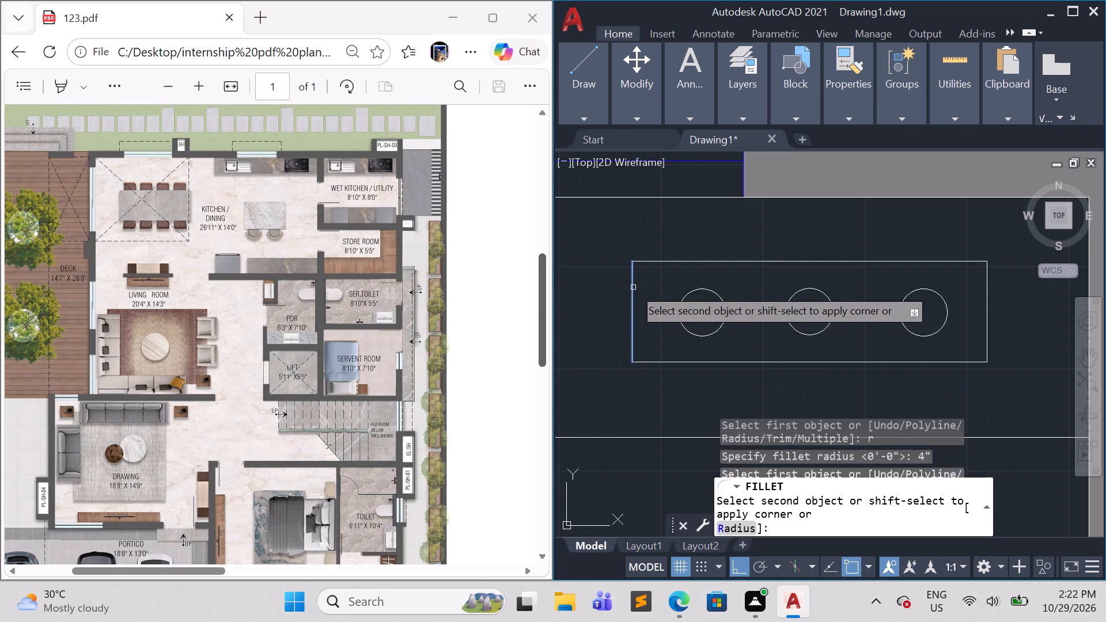
pyautogui.click(643, 261)
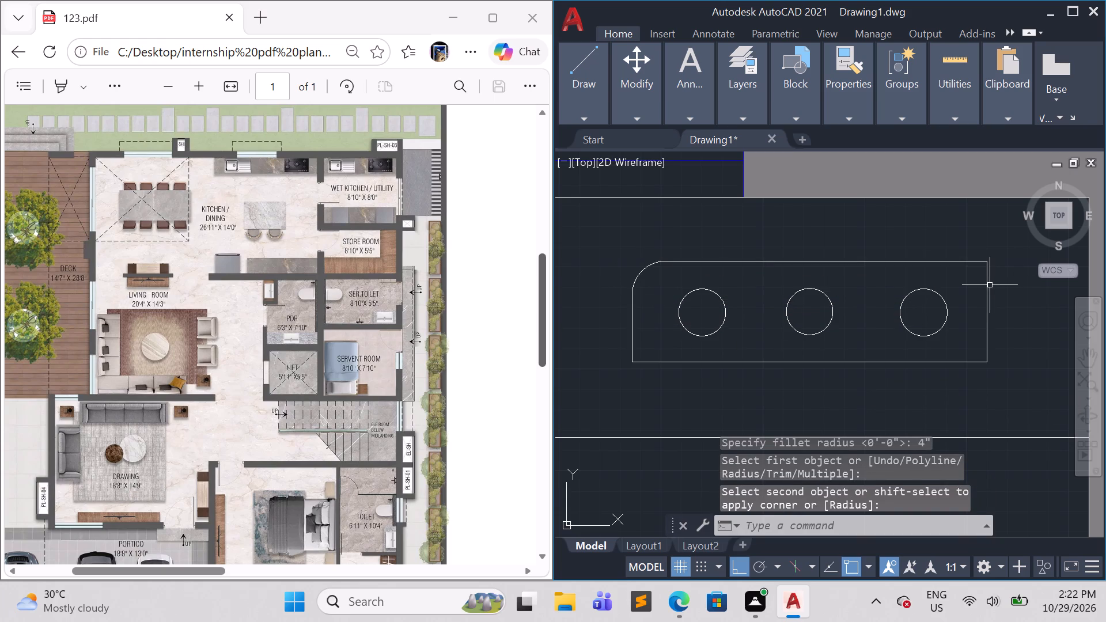
pyautogui.press('space')
pyautogui.click(989, 276)
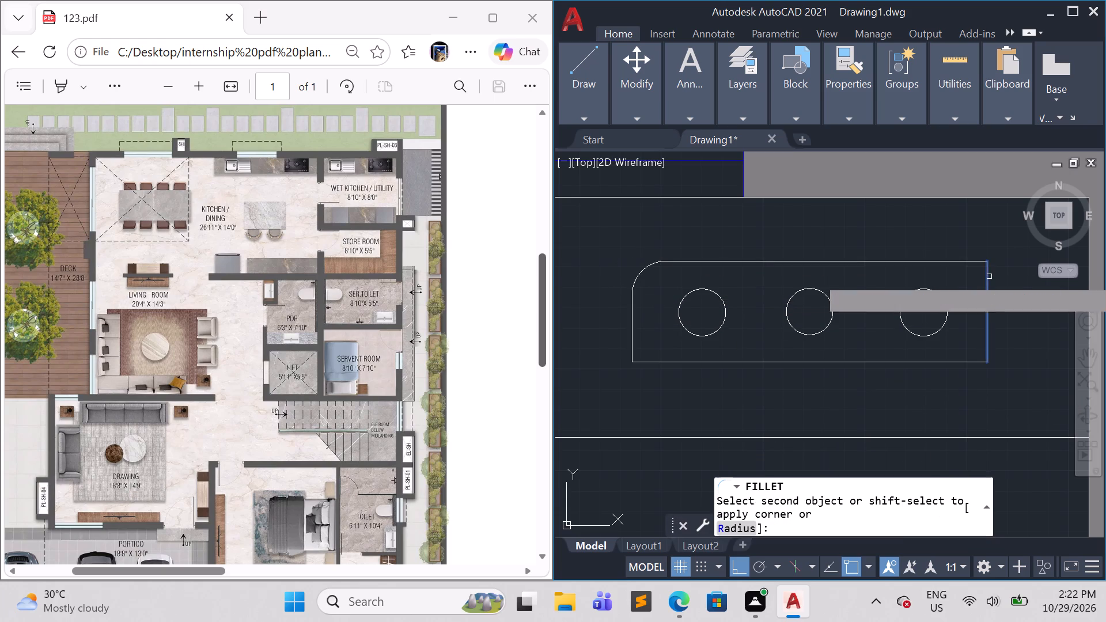
pyautogui.click(975, 264)
# Fillet the two south corners of the hob rectangle with the same 4" radius.
pyautogui.press('space')
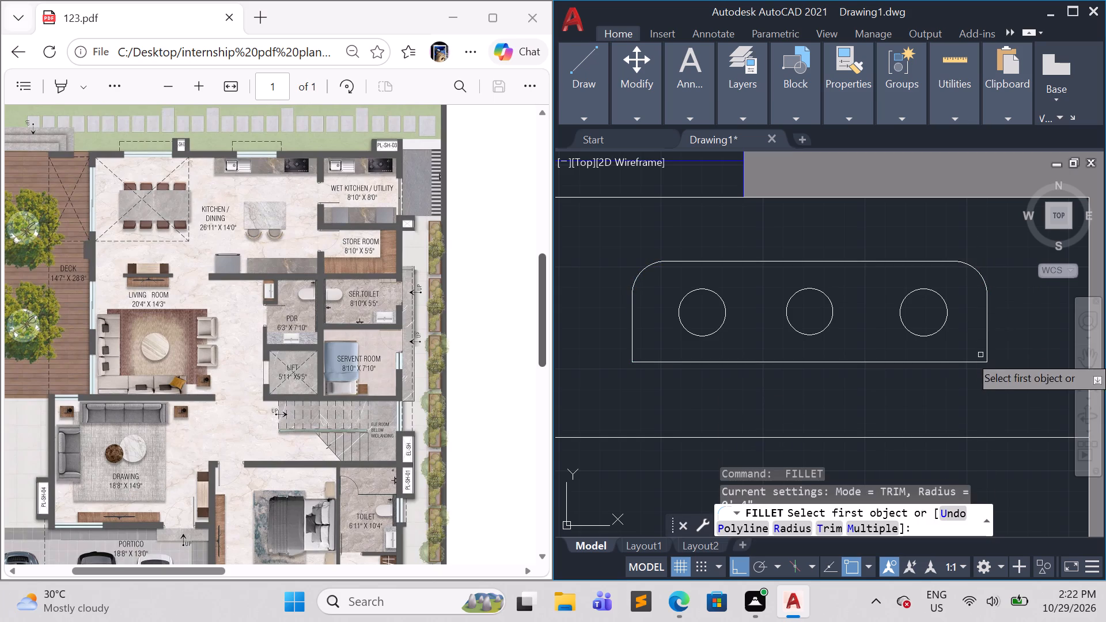
pyautogui.click(971, 363)
pyautogui.click(991, 333)
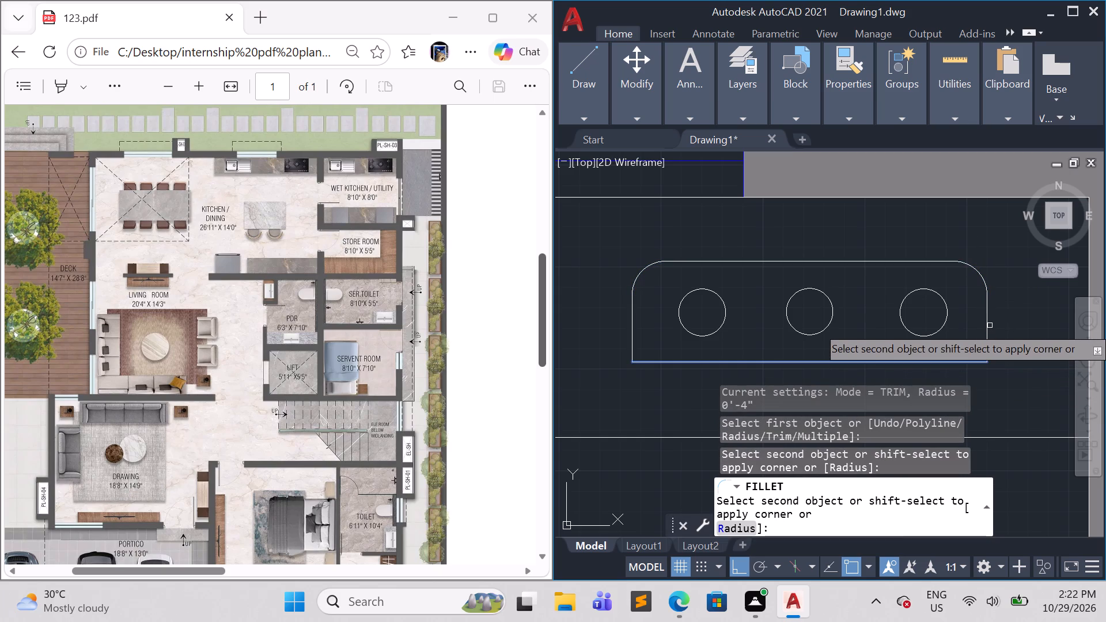
pyautogui.click(989, 318)
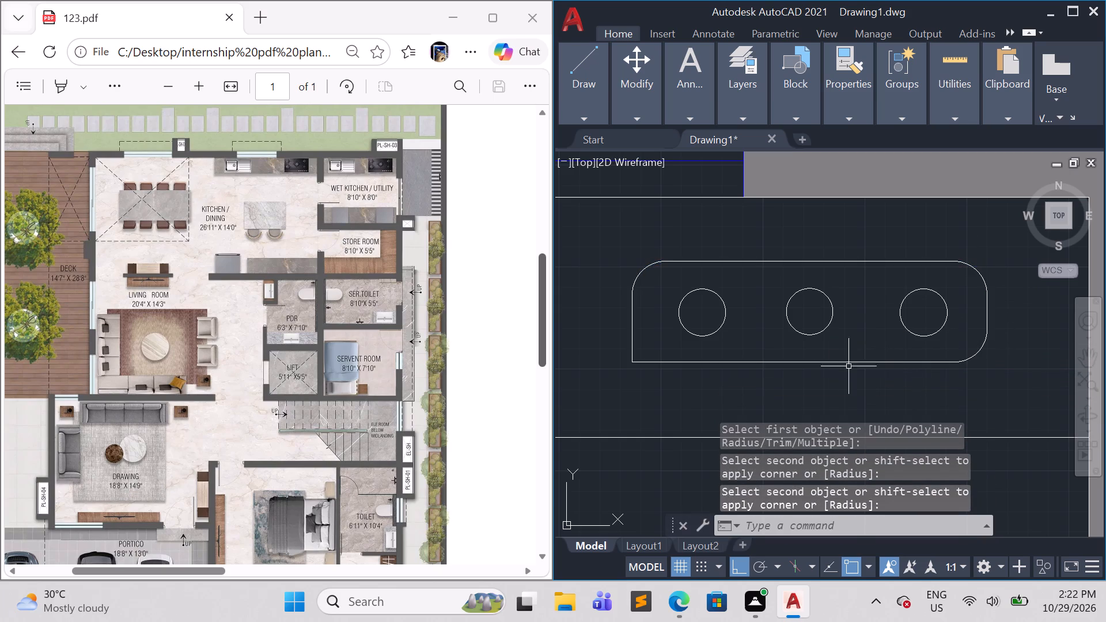
pyautogui.press('space')
pyautogui.click(652, 360)
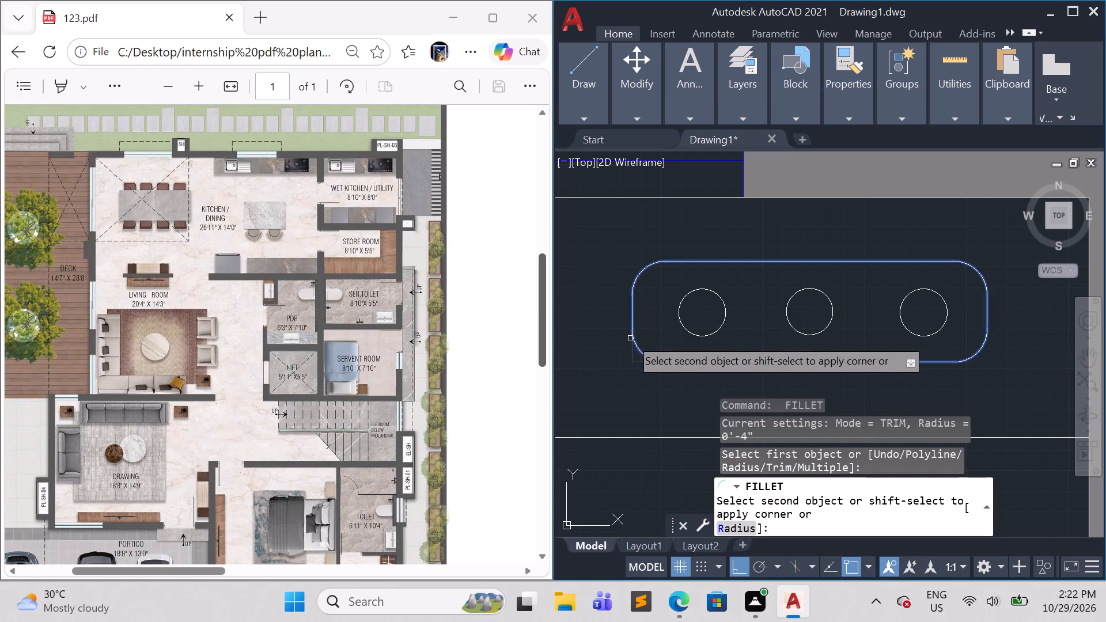
pyautogui.click(628, 335)
pyautogui.click(632, 340)
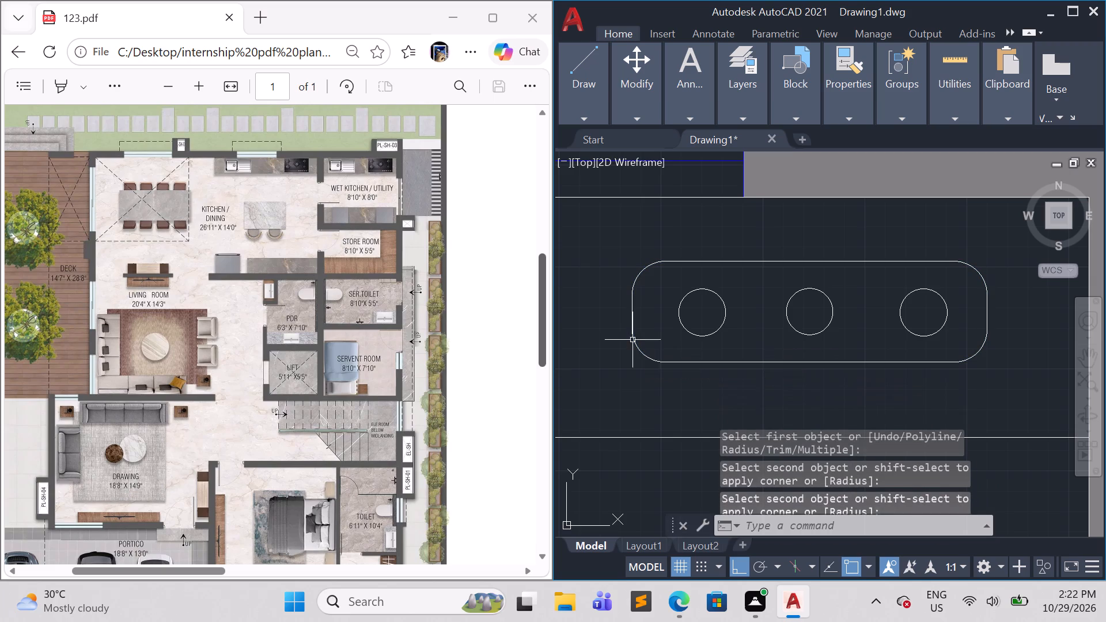
pyautogui.press('Escape')
pyautogui.press('Escape')
pyautogui.press('Escape')
pyautogui.press('Escape')
pyautogui.press('Escape')
pyautogui.press('Escape')
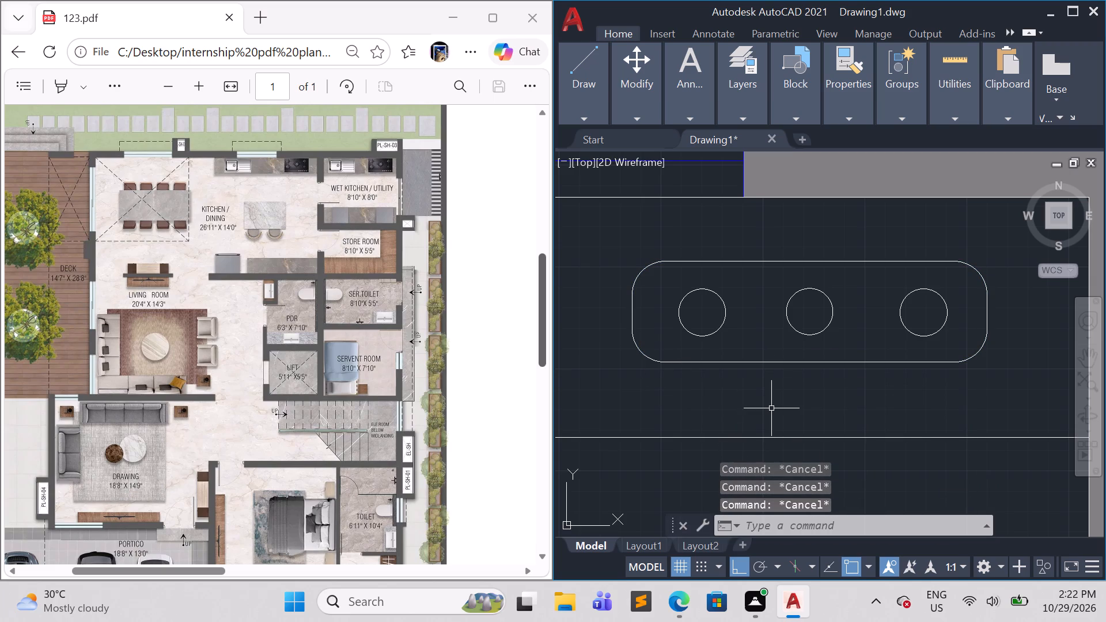
# Draw horizontal and vertical cross lines through the centre of the west burner circle, spanning its full diameter.
pyautogui.press('l')
pyautogui.press('Return')
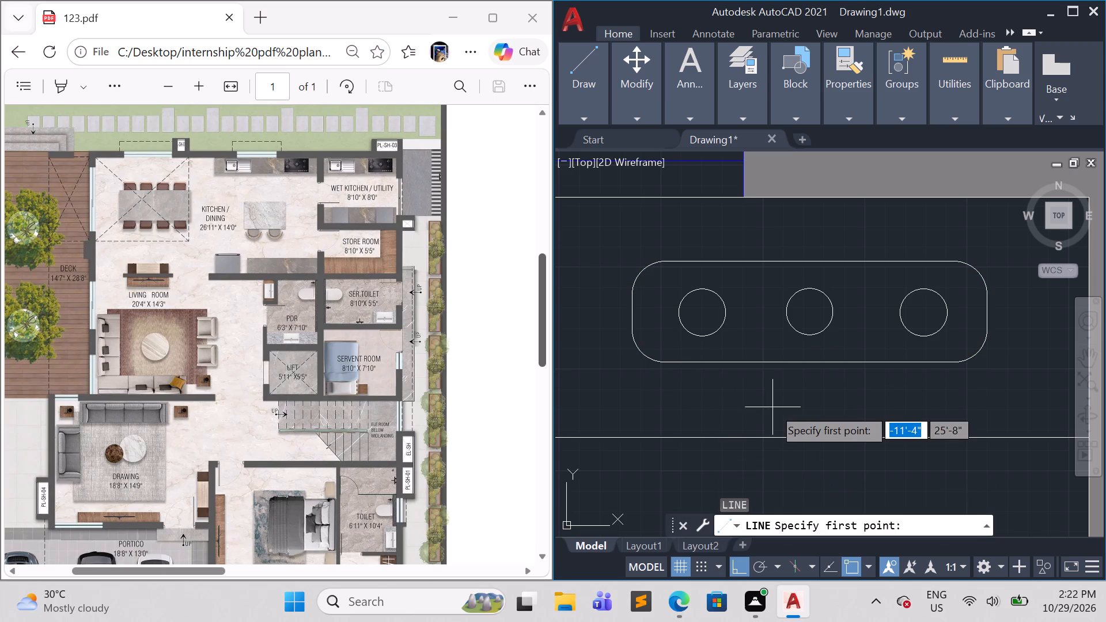
pyautogui.click(680, 313)
pyautogui.click(721, 315)
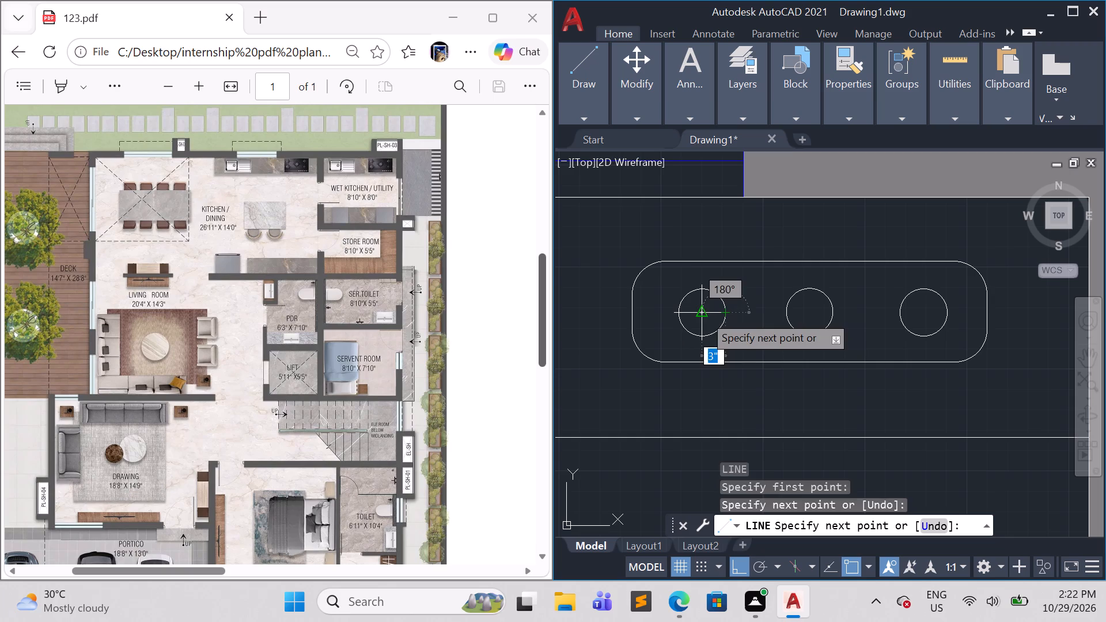
pyautogui.click(703, 314)
pyautogui.click(700, 287)
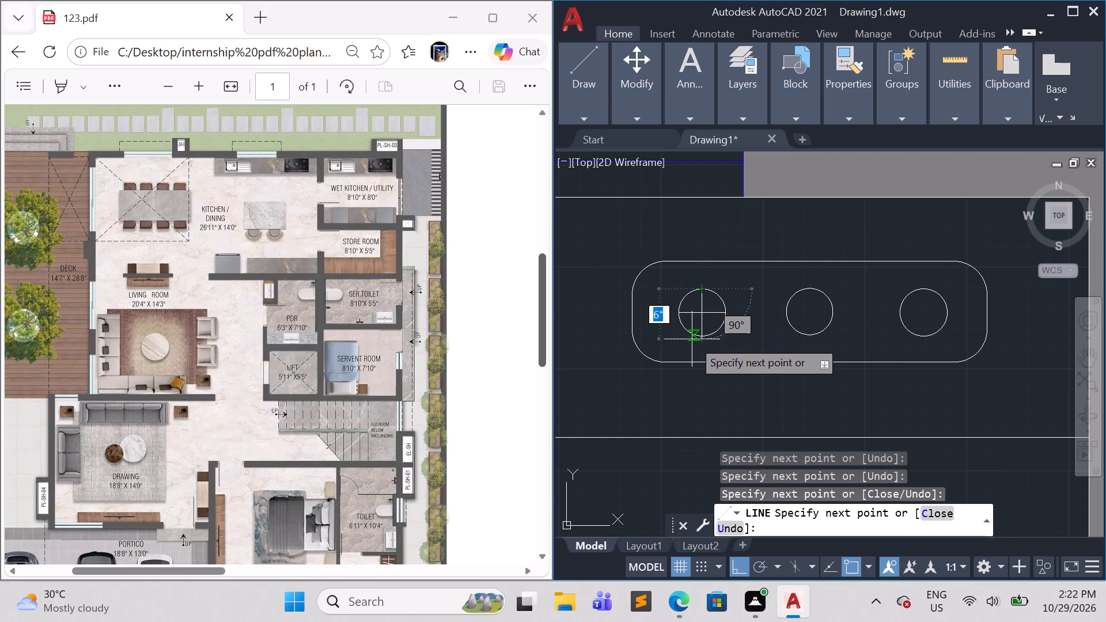
pyautogui.click(697, 335)
pyautogui.press('Escape')
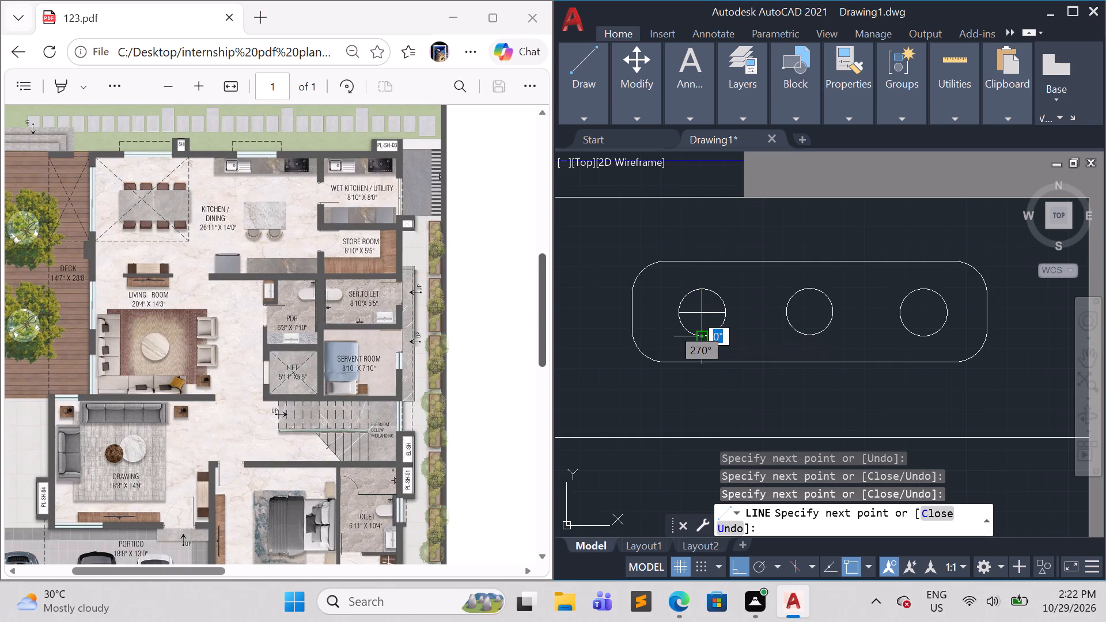
# Copy the west burner's cross lines to the centres of the middle and east burner circles.
pyautogui.click(711, 320)
pyautogui.click(696, 308)
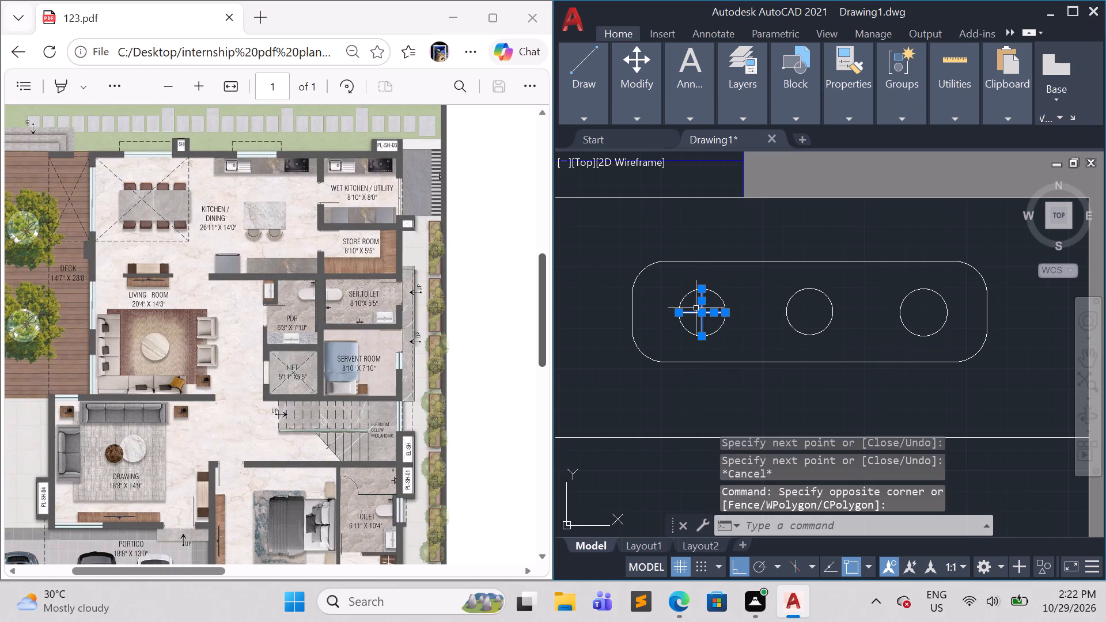
pyautogui.write('co')
pyautogui.press('Return')
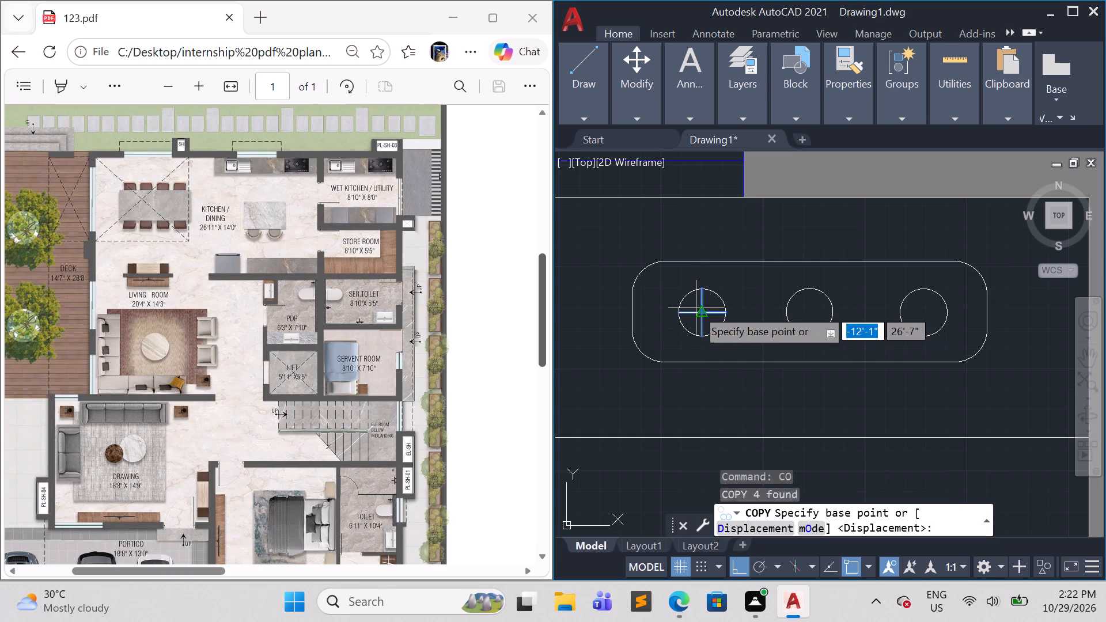
pyautogui.click(696, 312)
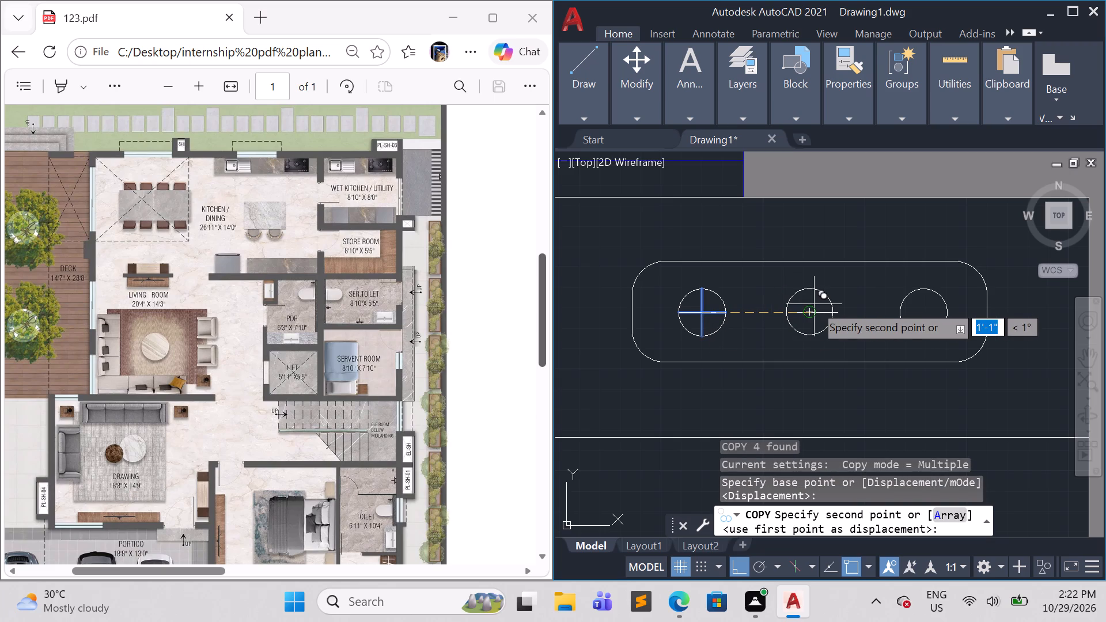
pyautogui.click(812, 311)
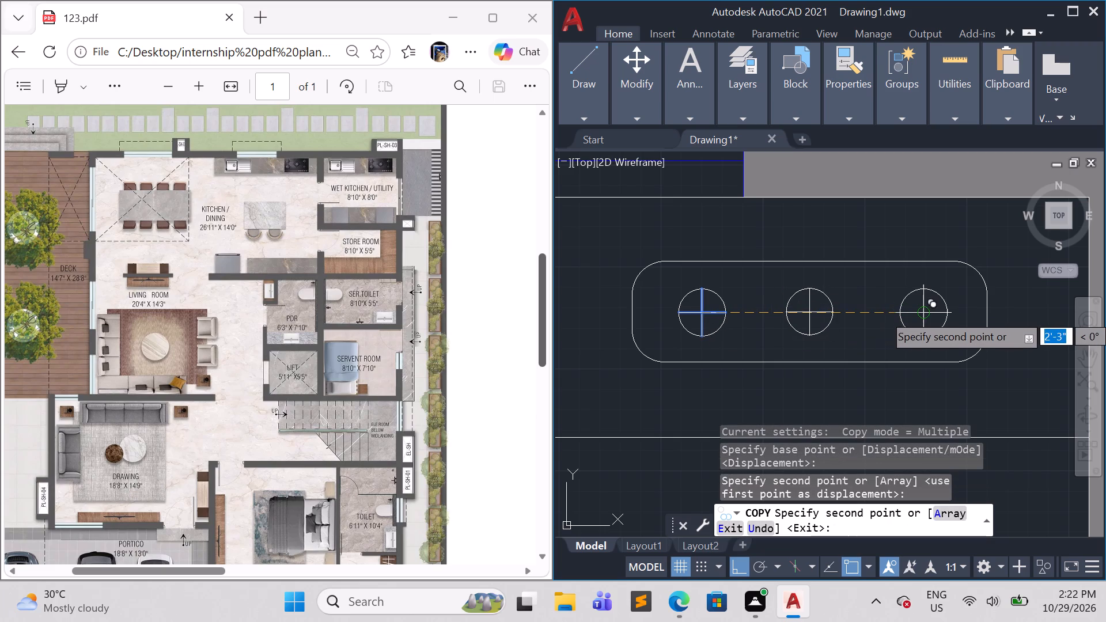
pyautogui.click(919, 313)
pyautogui.press('Escape')
# Draw a north-south line through the centre of the sink rectangle, dividing it into two equal halves.
pyautogui.scroll(-4, 914, 355)
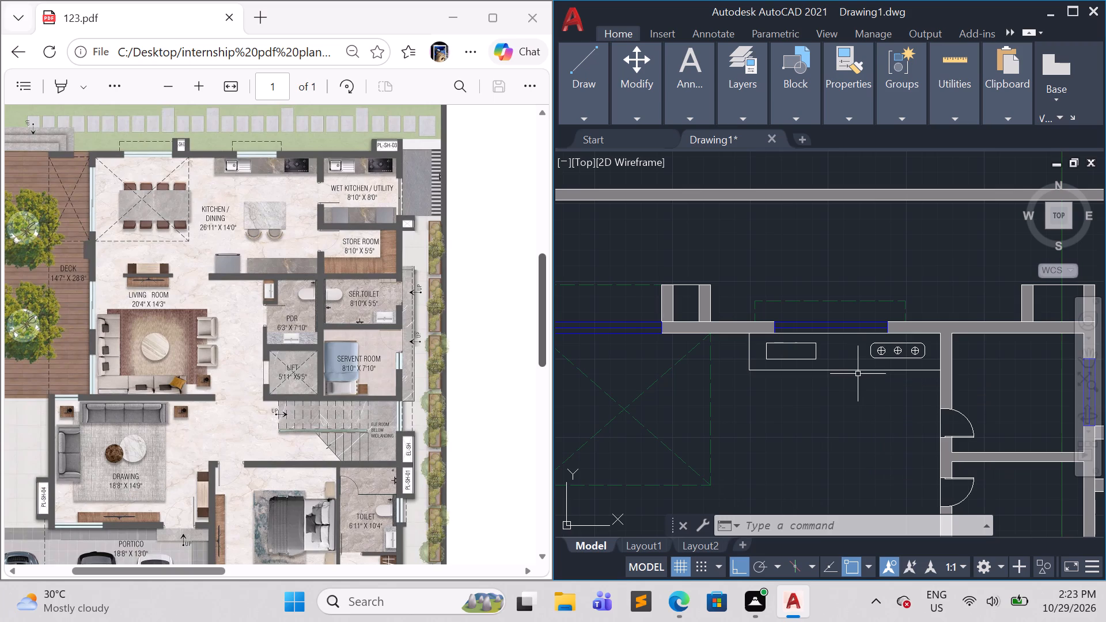
pyautogui.scroll(1, 750, 346)
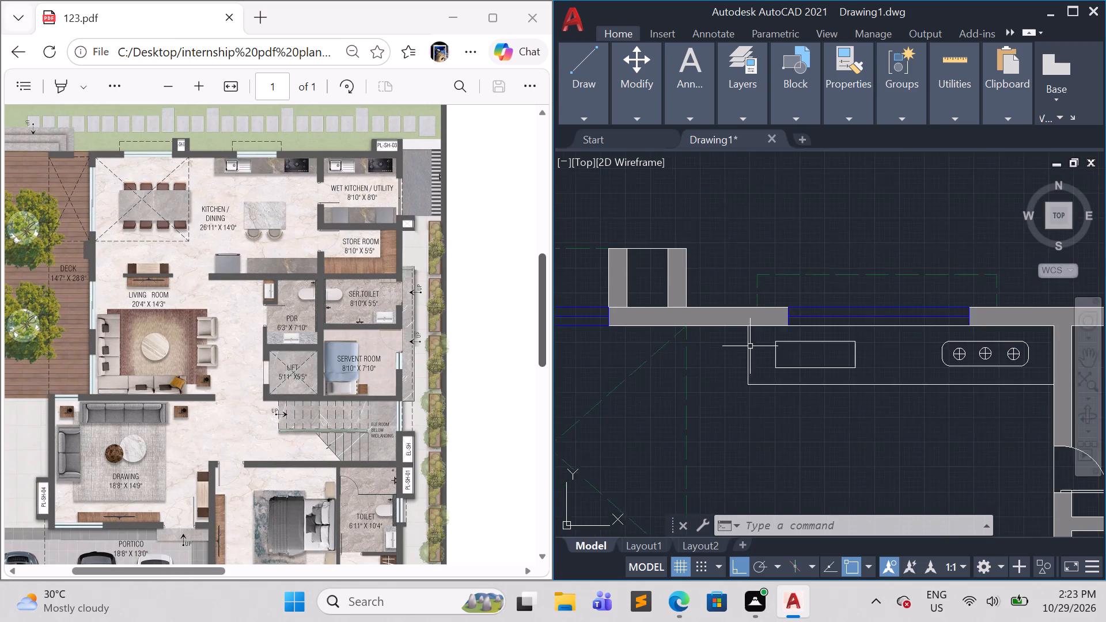
pyautogui.scroll(1, 750, 346)
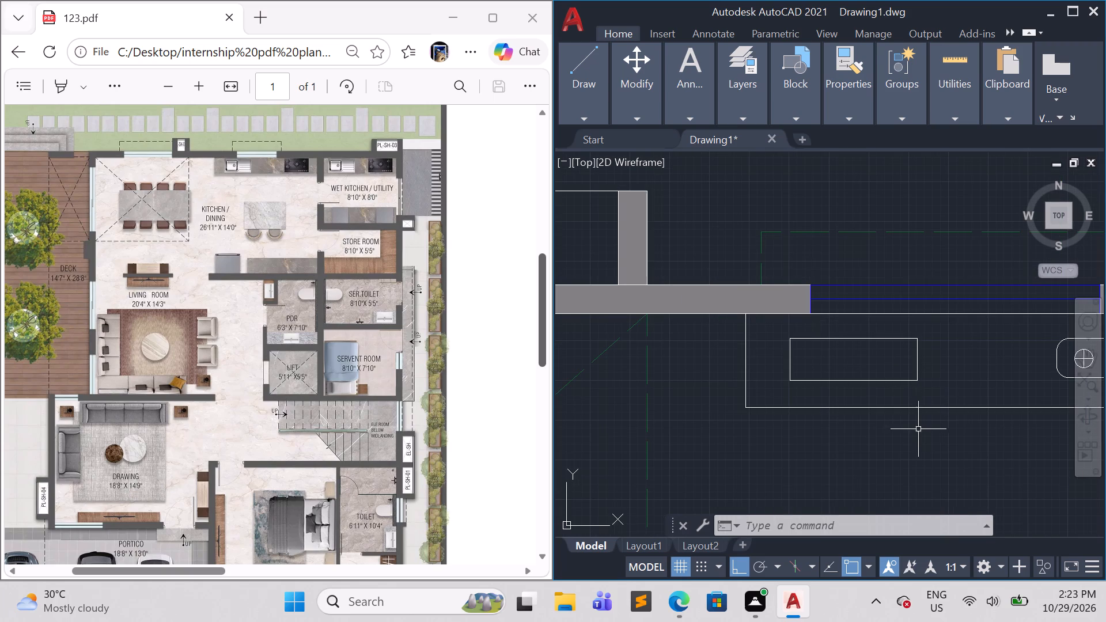
pyautogui.moveTo(949, 369); pyautogui.dragTo(837, 391, button='middle')
pyautogui.scroll(1, 778, 400)
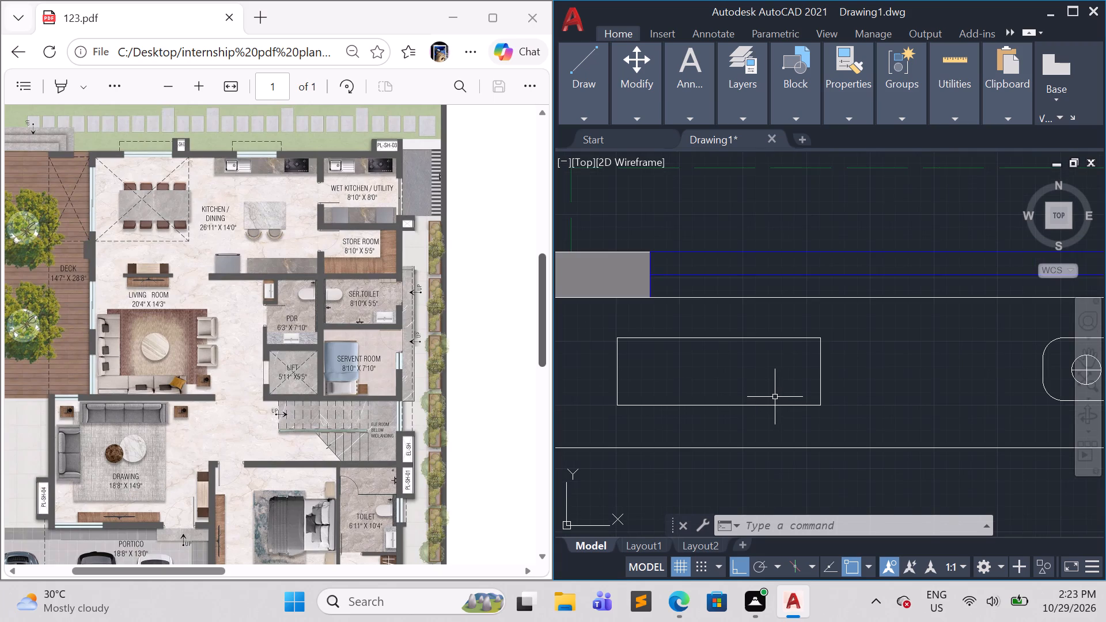
pyautogui.press('l')
pyautogui.press('Return')
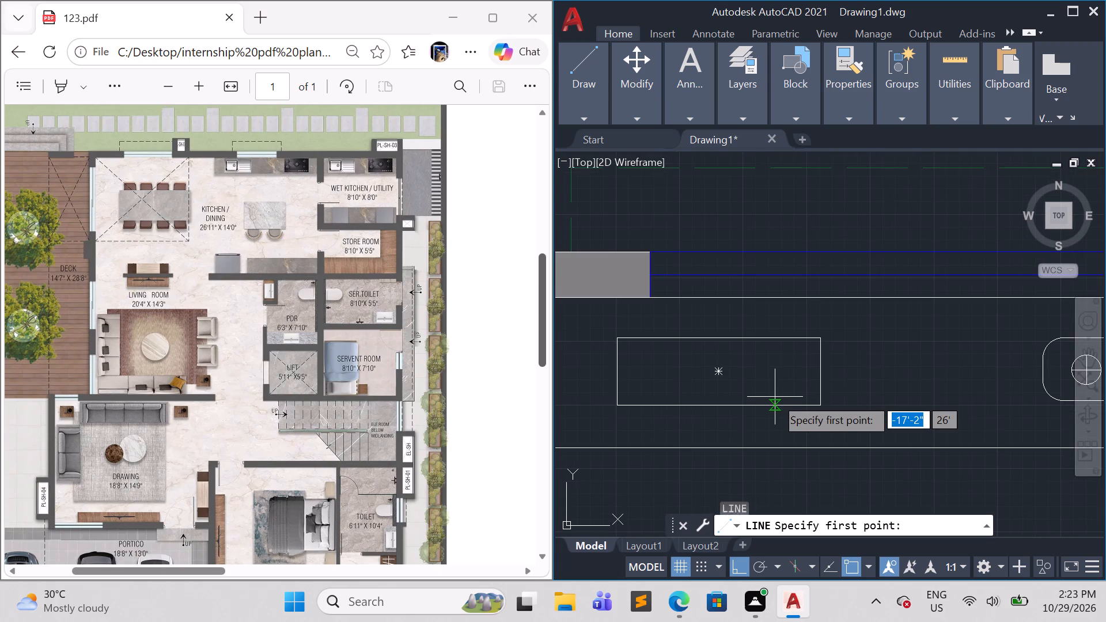
pyautogui.click(718, 367)
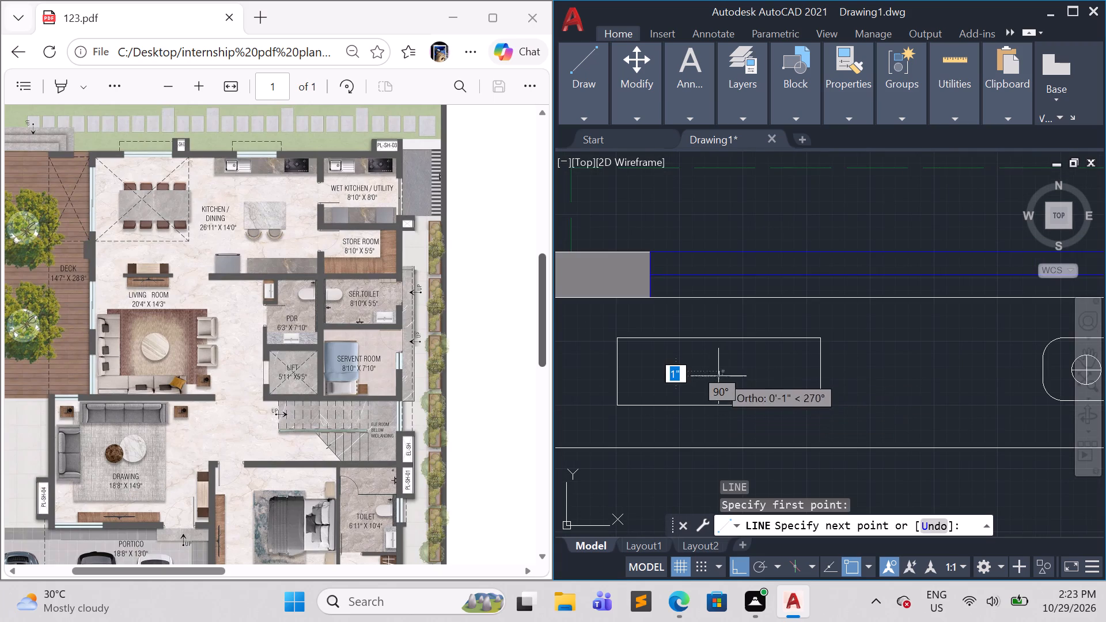
pyautogui.click(722, 404)
pyautogui.click(721, 340)
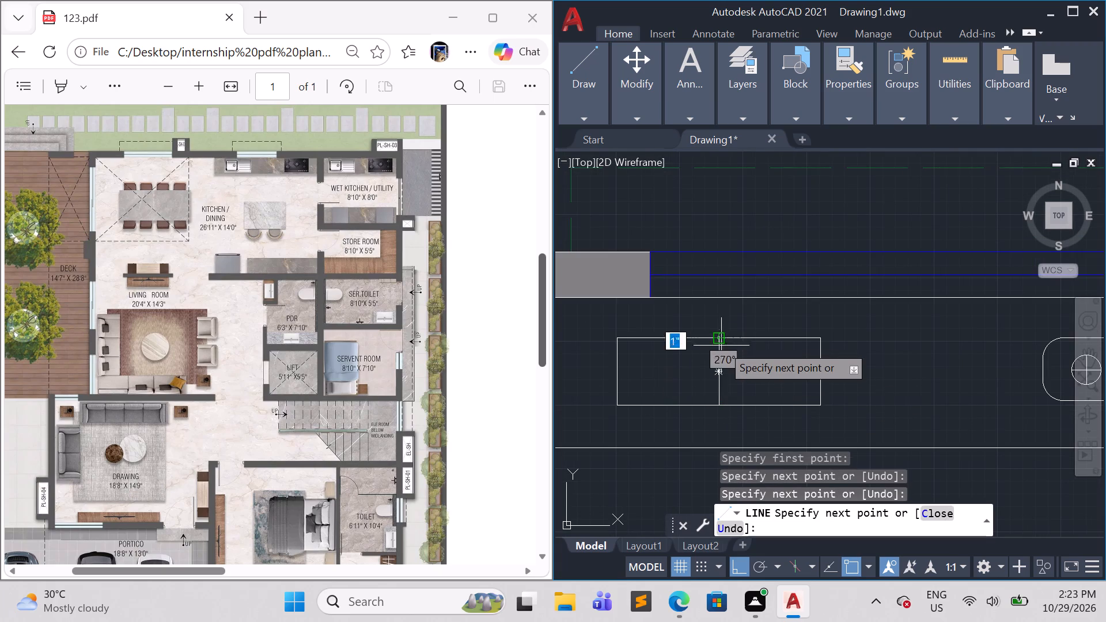
pyautogui.press('Escape')
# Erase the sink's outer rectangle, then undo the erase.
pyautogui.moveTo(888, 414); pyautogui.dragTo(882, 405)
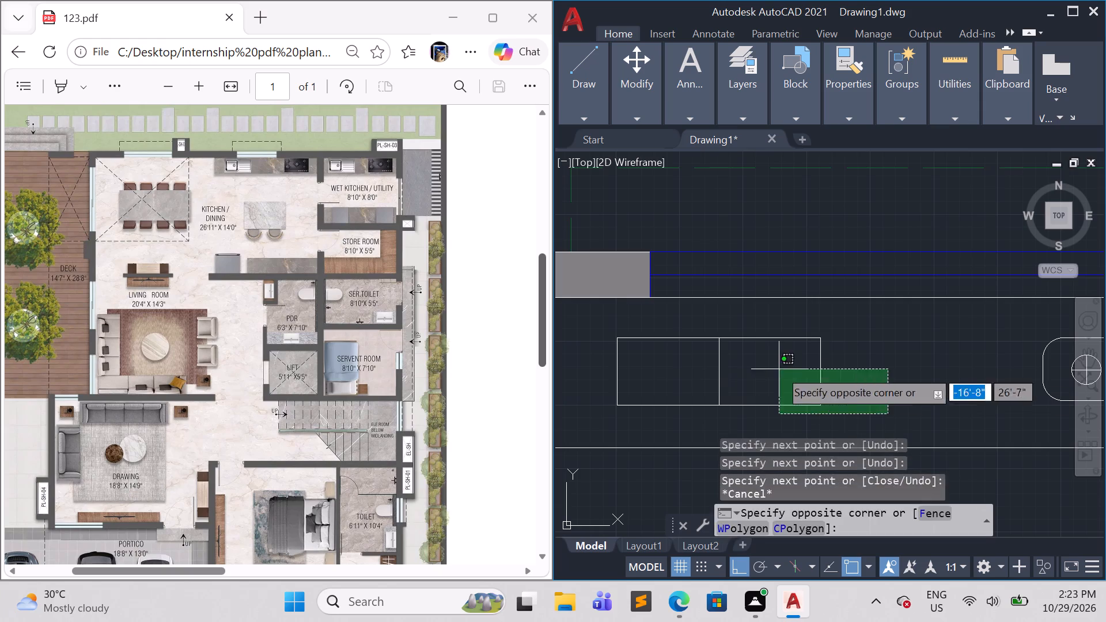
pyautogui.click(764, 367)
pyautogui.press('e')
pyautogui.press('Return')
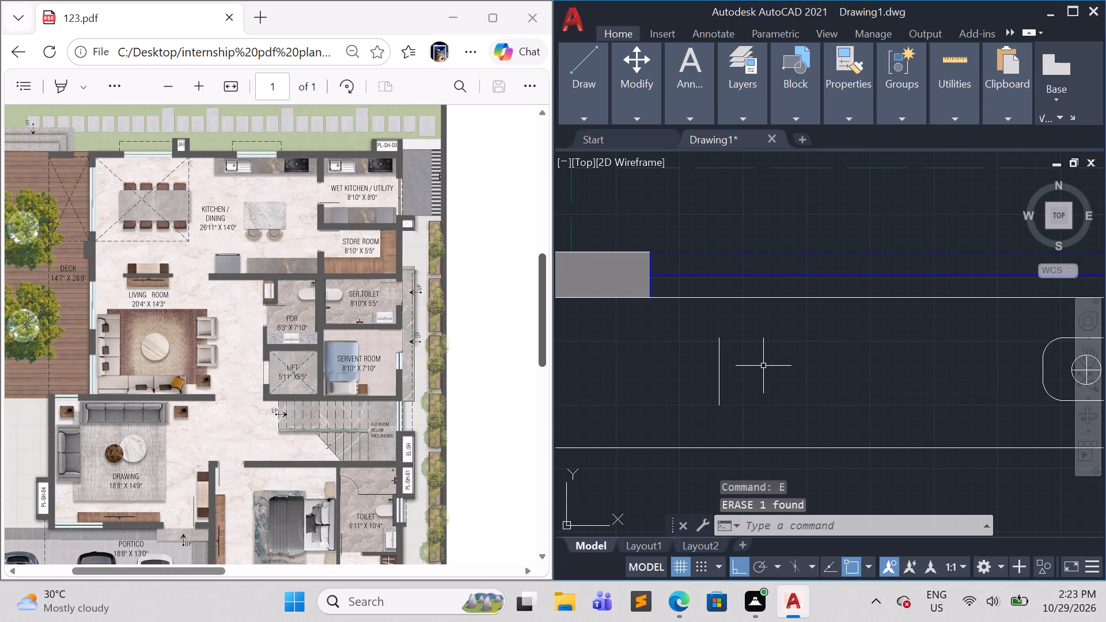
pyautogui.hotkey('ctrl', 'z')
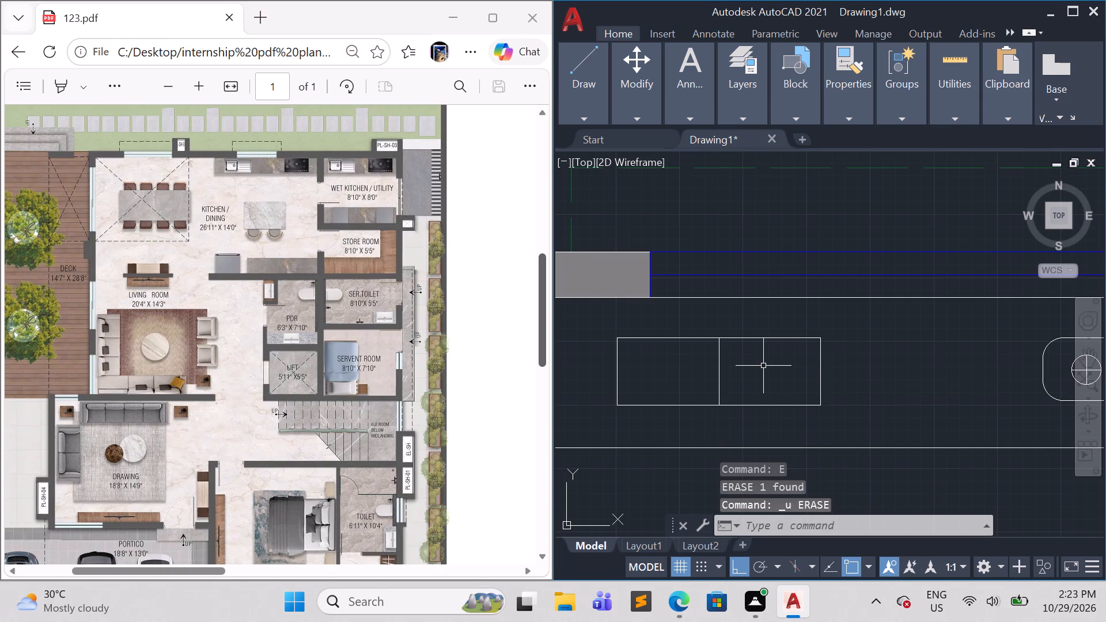
# Explode the sink's outer rectangle into separate lines.
pyautogui.click(822, 420)
pyautogui.click(794, 395)
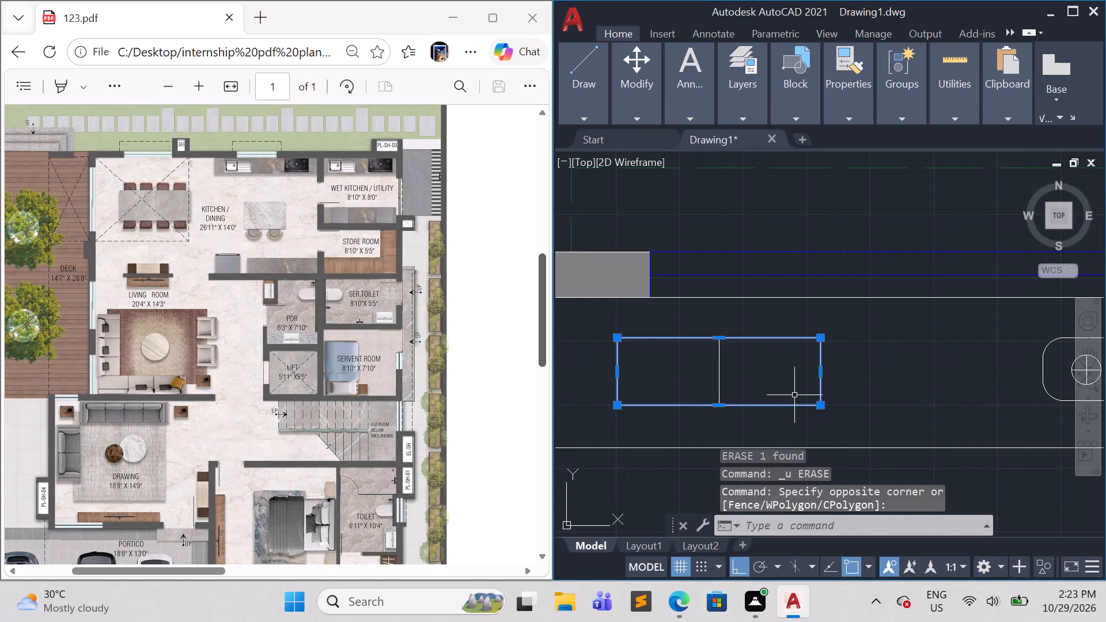
pyautogui.press('x')
pyautogui.press('Return')
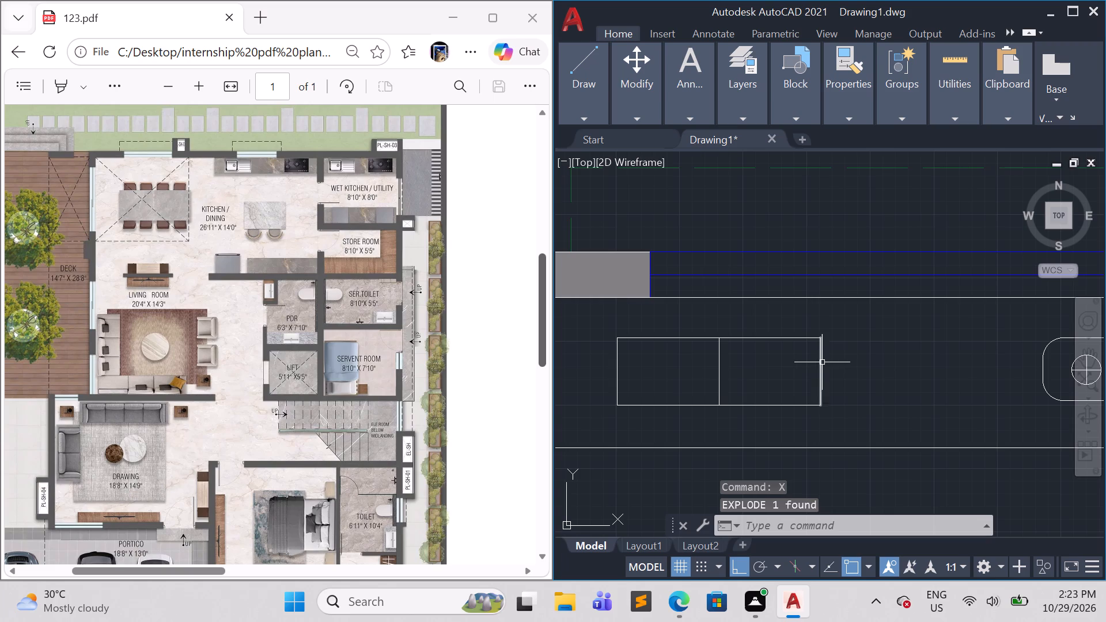
# Copy the sink's east edge westward as an array of 10 items fitted across the sink's east half.
pyautogui.click(821, 370)
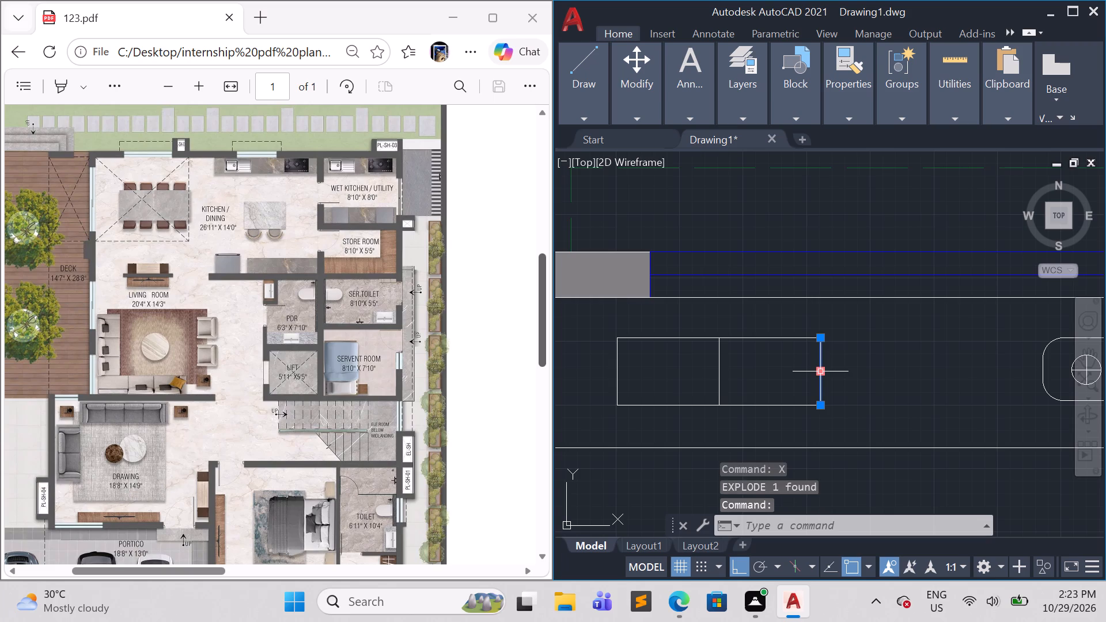
pyautogui.write('co')
pyautogui.press('Return')
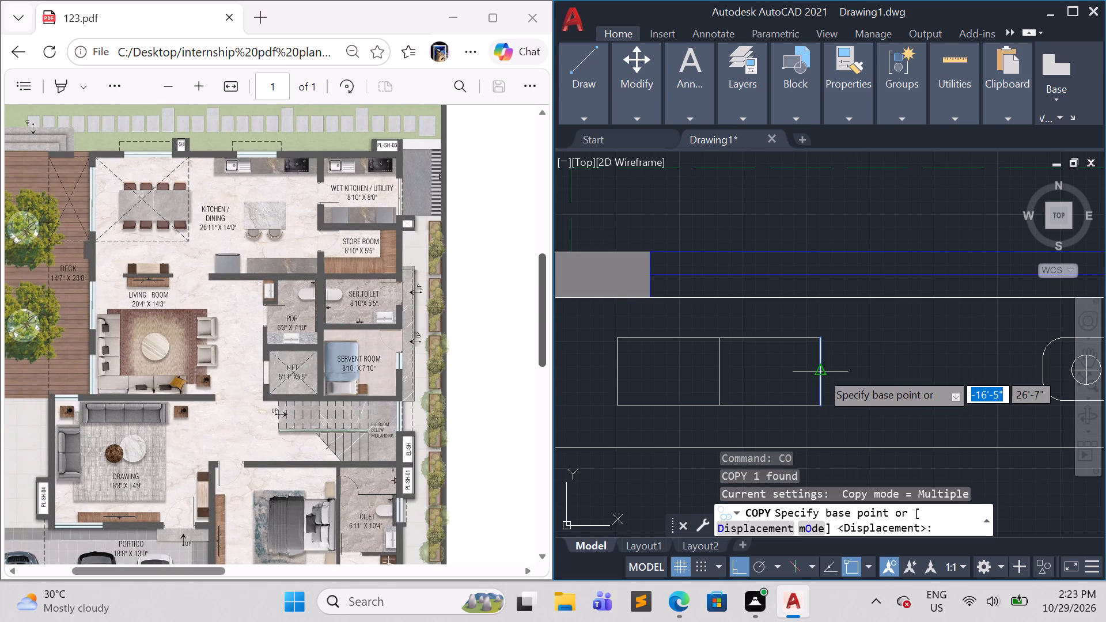
pyautogui.click(833, 374)
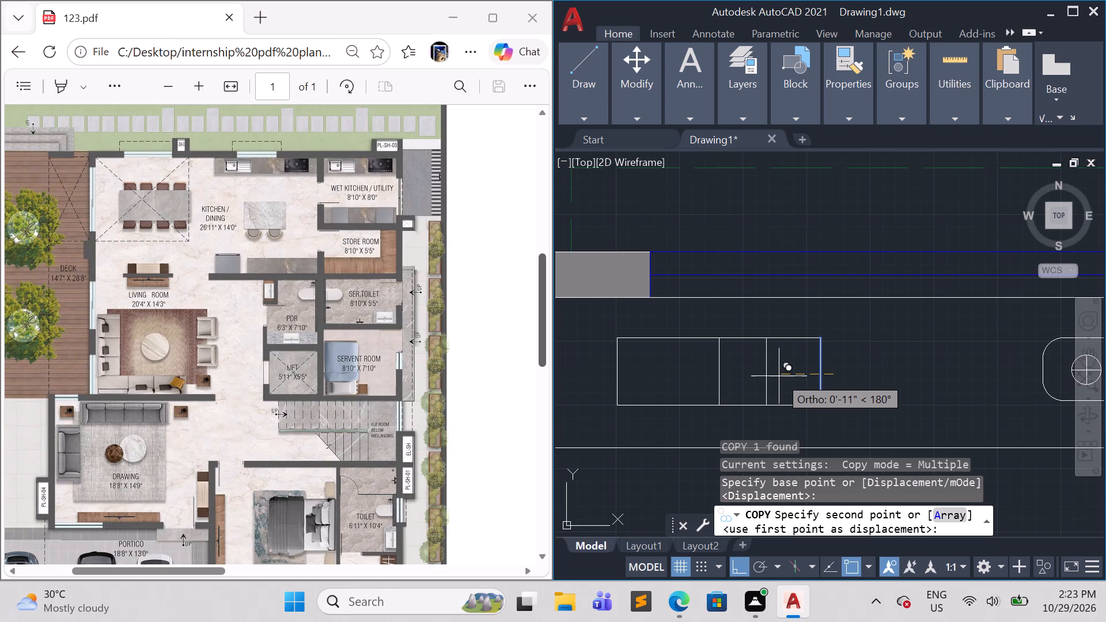
pyautogui.press('a')
pyautogui.press('Return')
pyautogui.write('10')
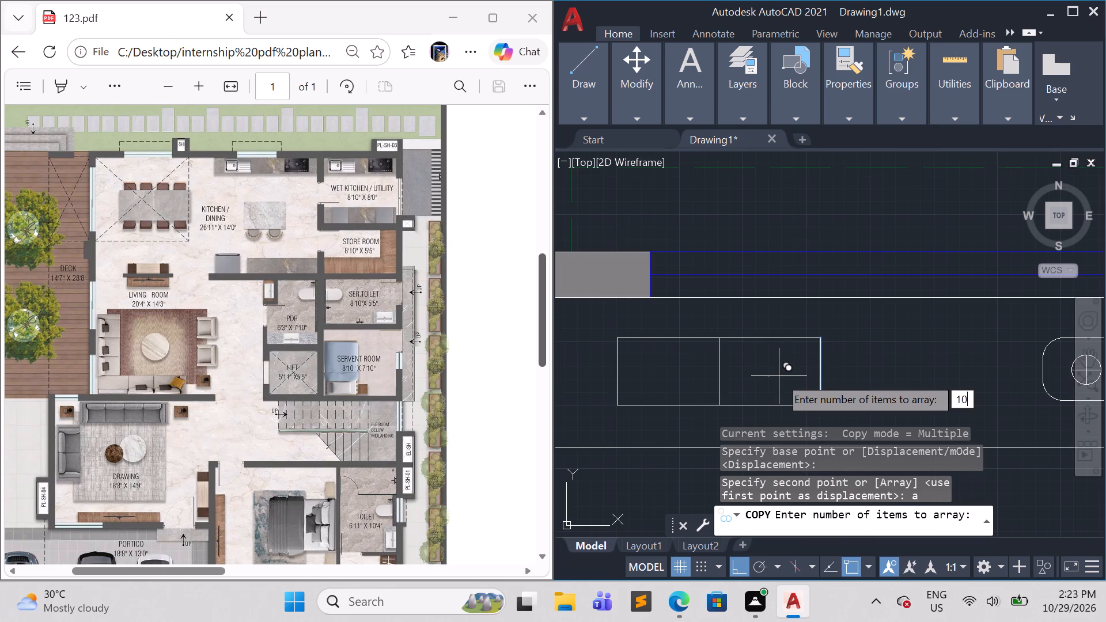
pyautogui.press('Return')
pyautogui.press('f')
pyautogui.press('Return')
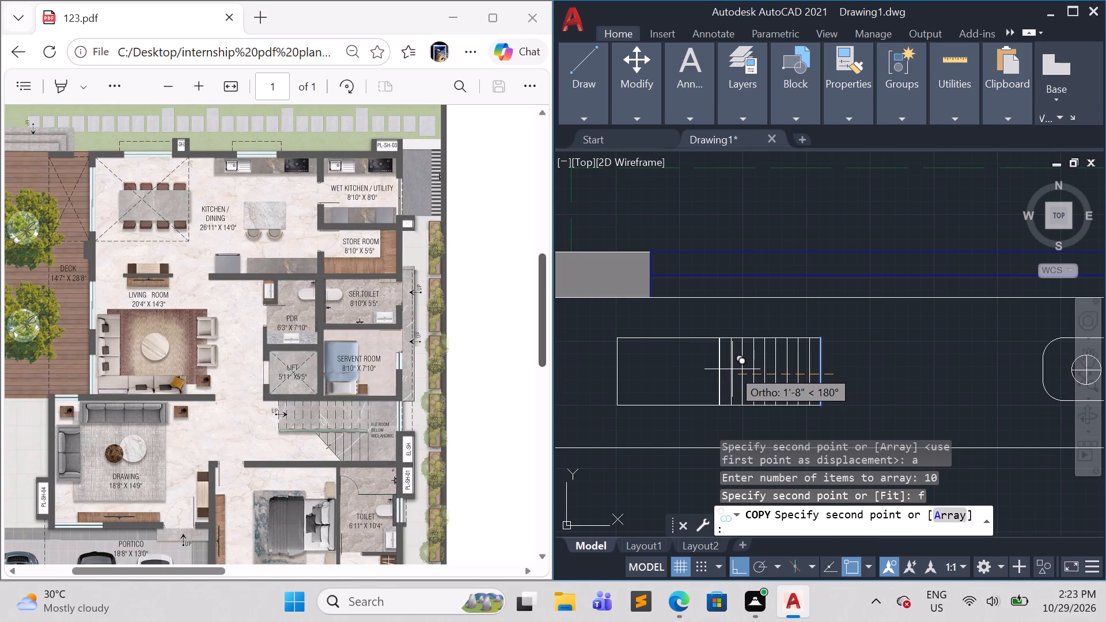
pyautogui.click(732, 369)
pyautogui.press('Escape')
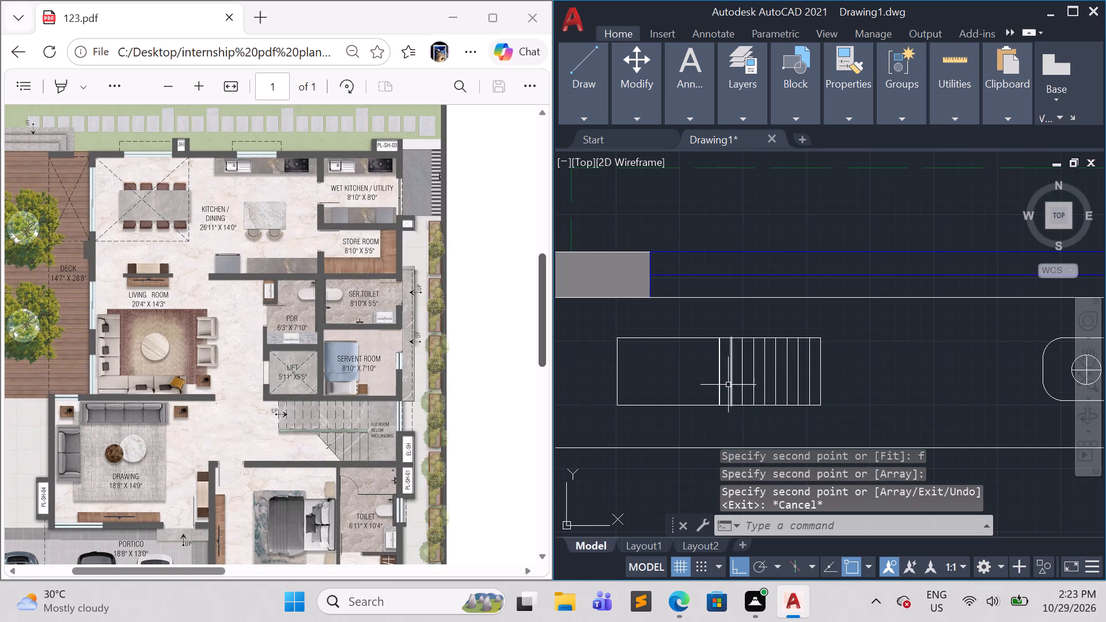
# Erase the surplus line nearly overlapping the sink's central dividing line.
pyautogui.scroll(2, 728, 381)
pyautogui.click(707, 365)
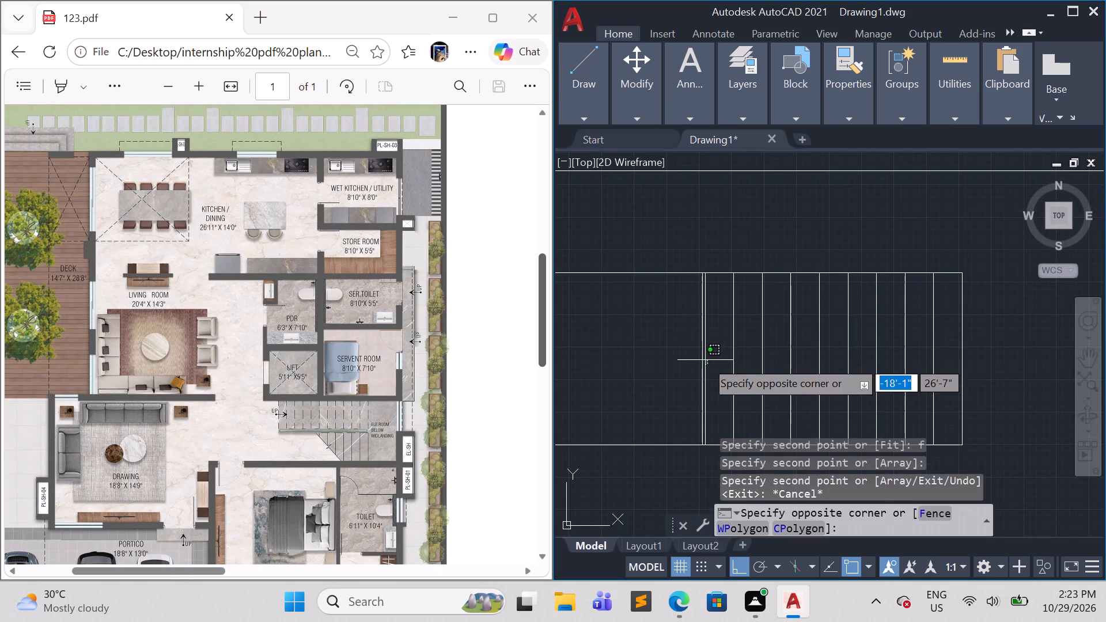
pyautogui.click(705, 360)
pyautogui.click(704, 356)
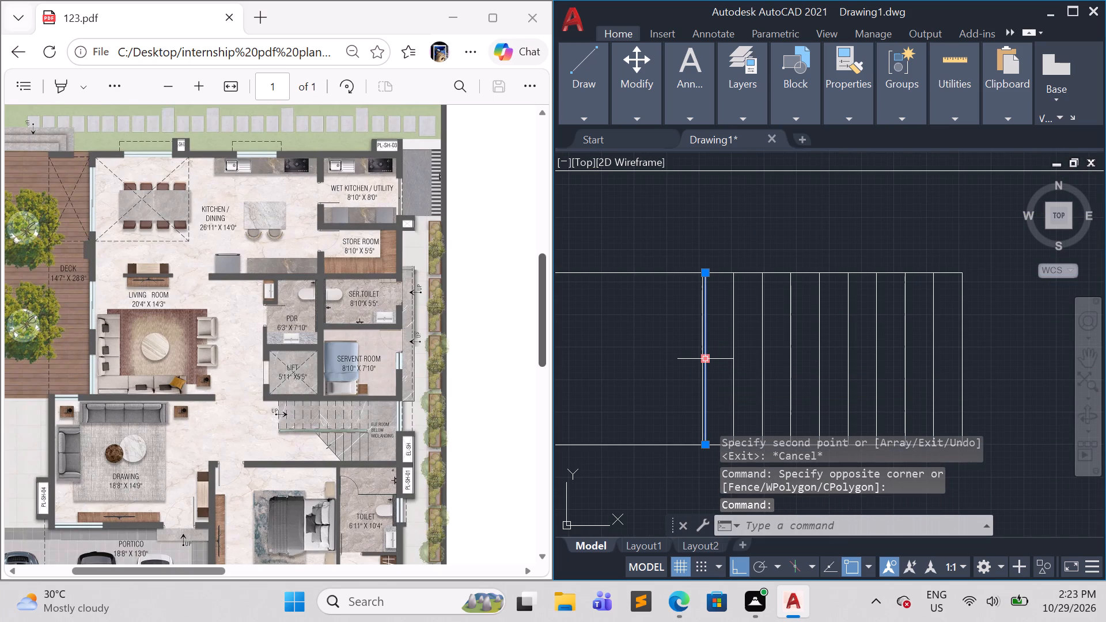
pyautogui.press('e')
pyautogui.press('Return')
pyautogui.press('Escape')
pyautogui.scroll(-3, 711, 351)
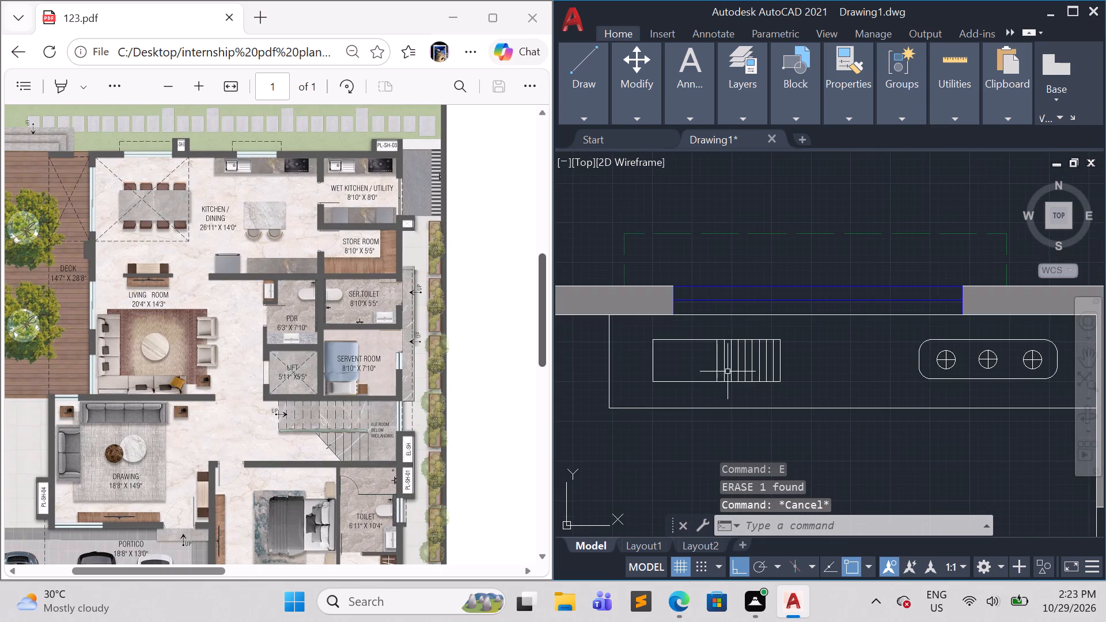
# Draw a basin rectangle about 1'-3" by 9" inside the sink's plain west half.
pyautogui.scroll(2, 713, 379)
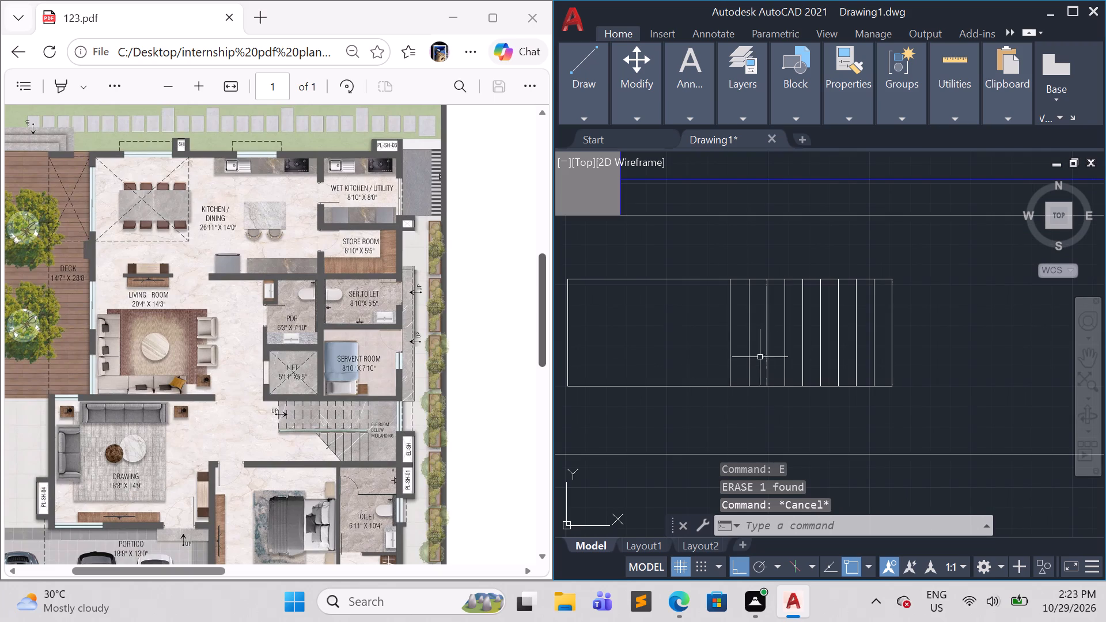
pyautogui.moveTo(654, 338); pyautogui.dragTo(732, 355, button='middle')
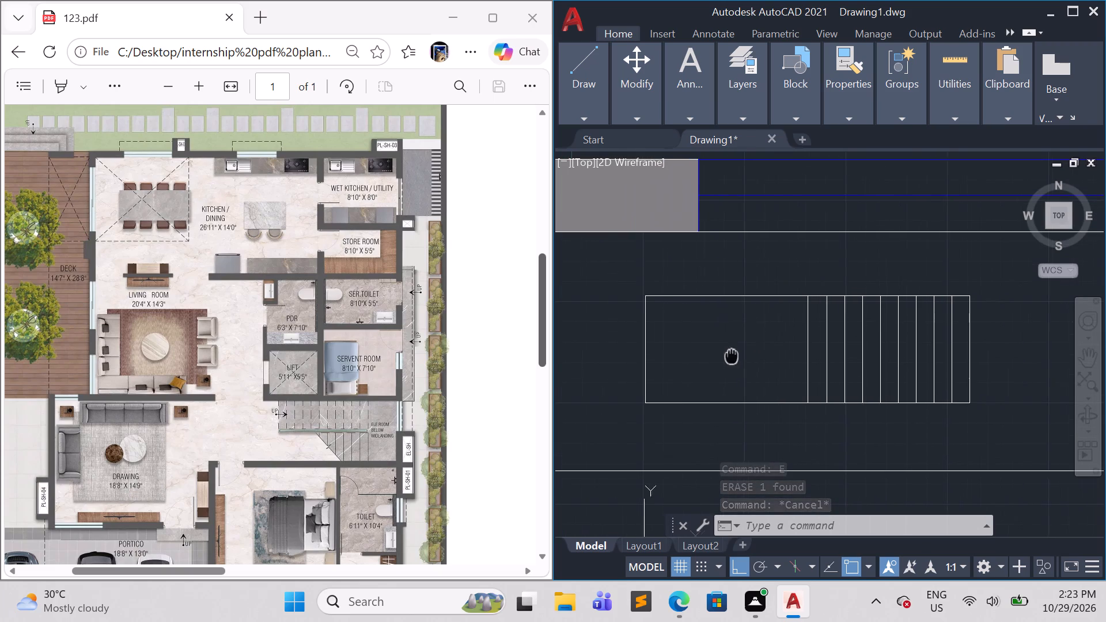
pyautogui.moveTo(732, 355); pyautogui.dragTo(736, 355, button='middle')
pyautogui.write('rec')
pyautogui.press('Return')
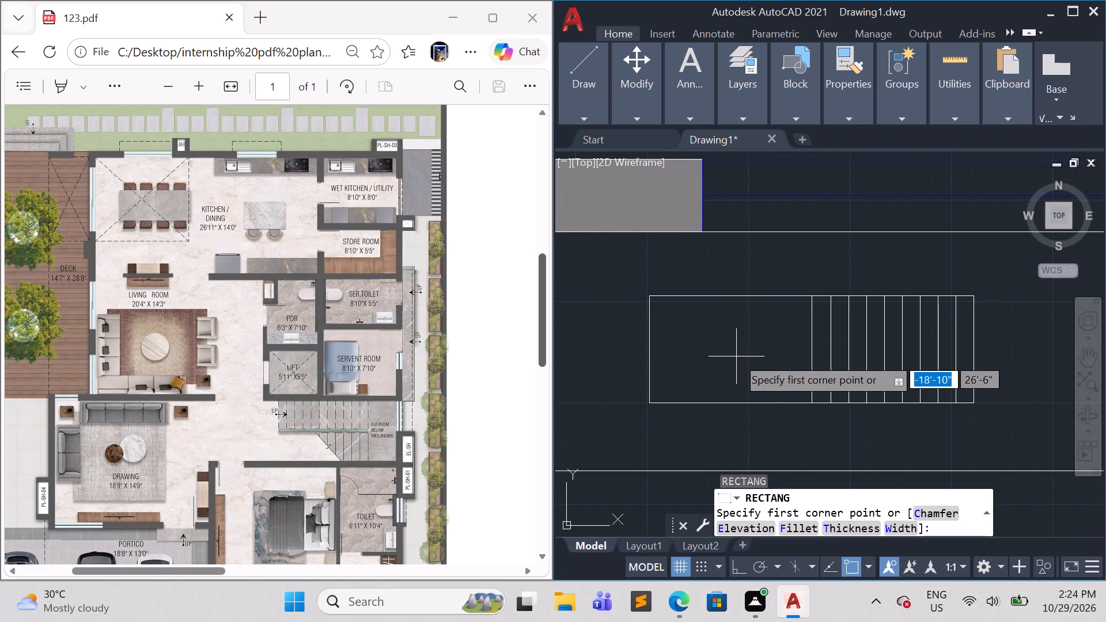
pyautogui.click(668, 313)
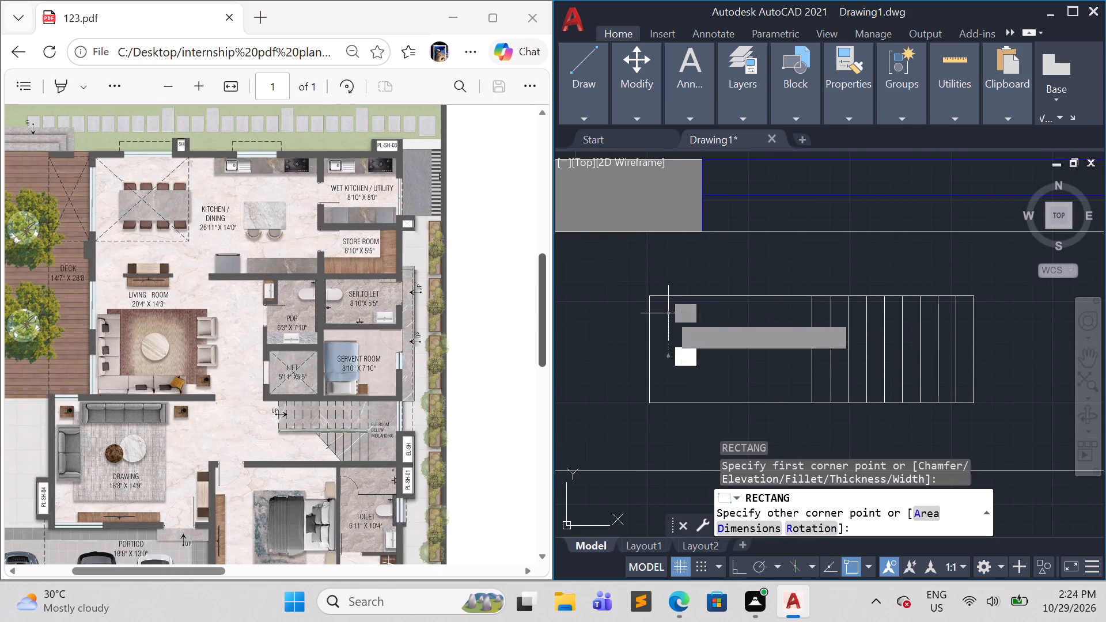
pyautogui.click(790, 385)
pyautogui.press('Escape')
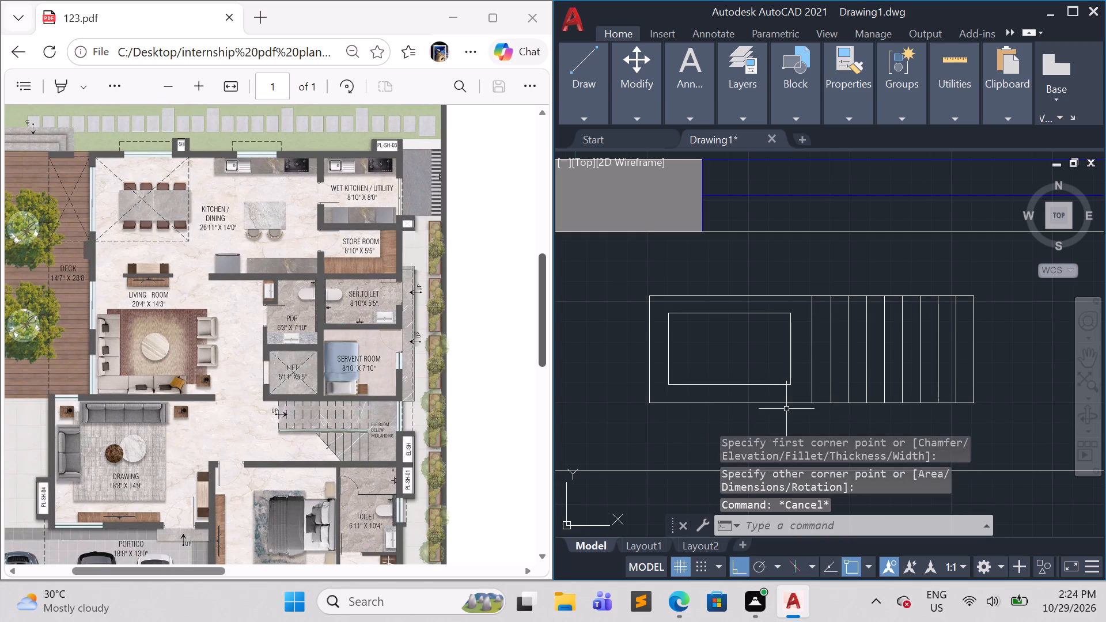
# Fillet all four corners of the basin rectangle with a 4" radius.
pyautogui.press('f')
pyautogui.press('Return')
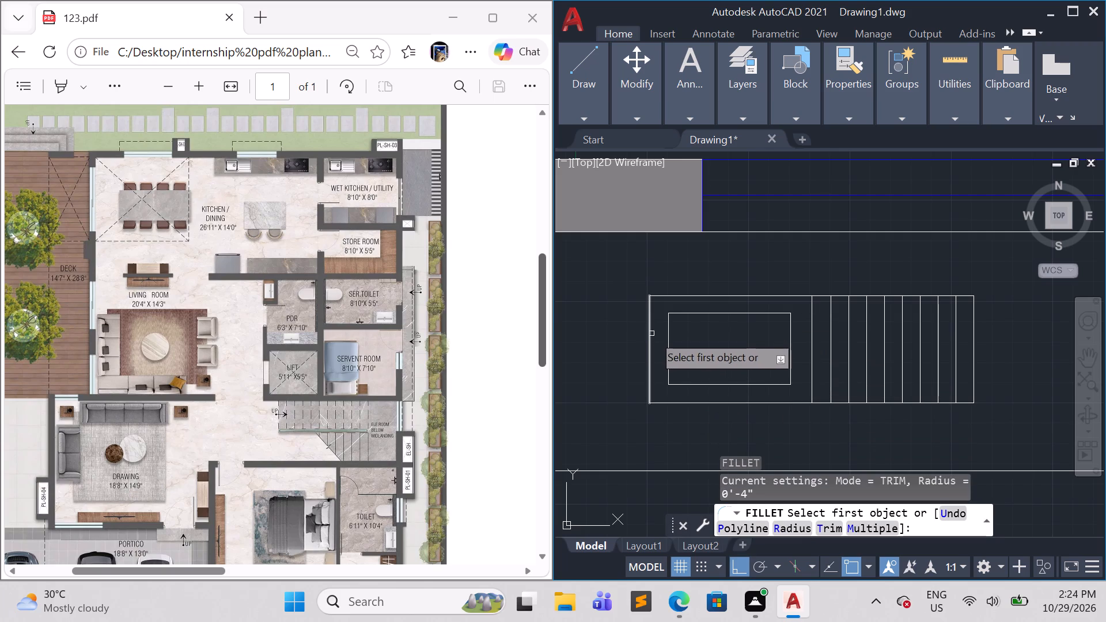
pyautogui.click(676, 315)
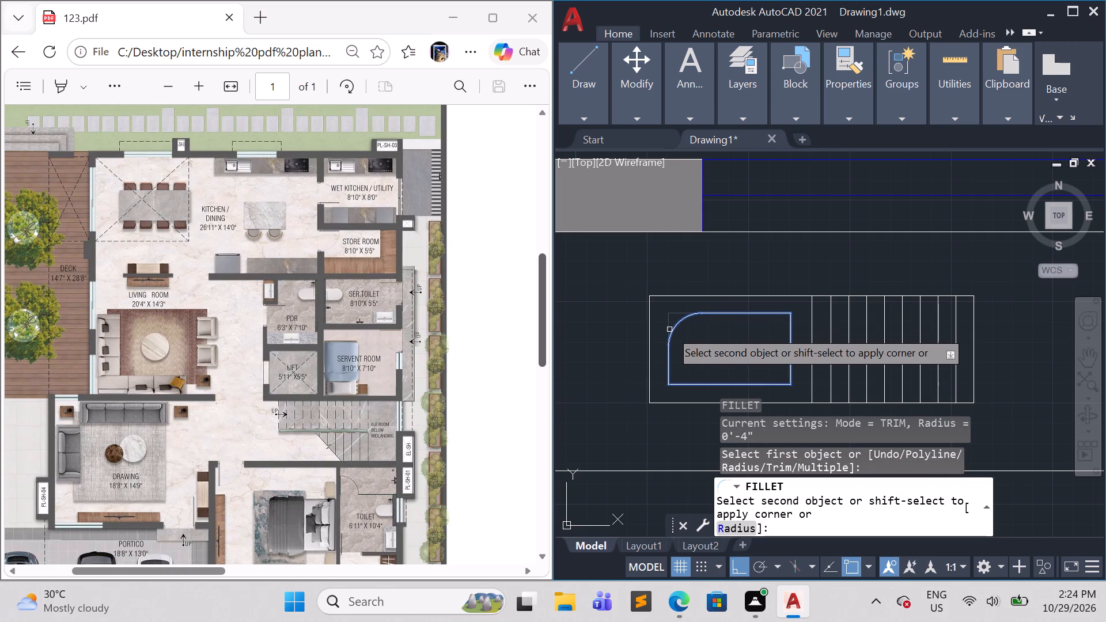
pyautogui.click(669, 329)
pyautogui.press('space')
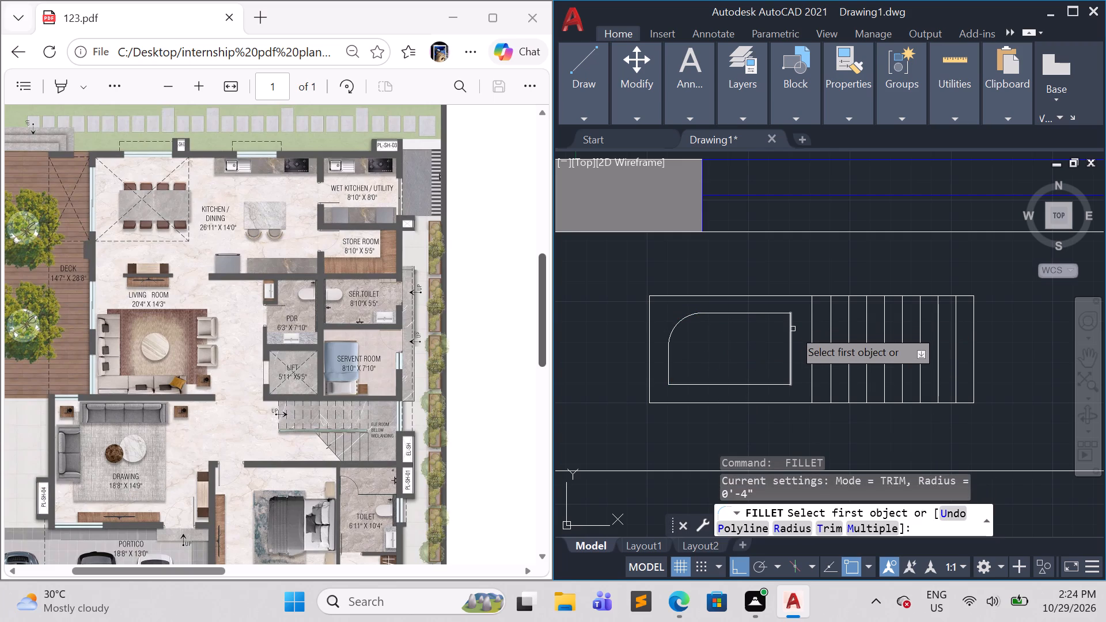
pyautogui.click(793, 329)
pyautogui.click(778, 316)
pyautogui.click(778, 313)
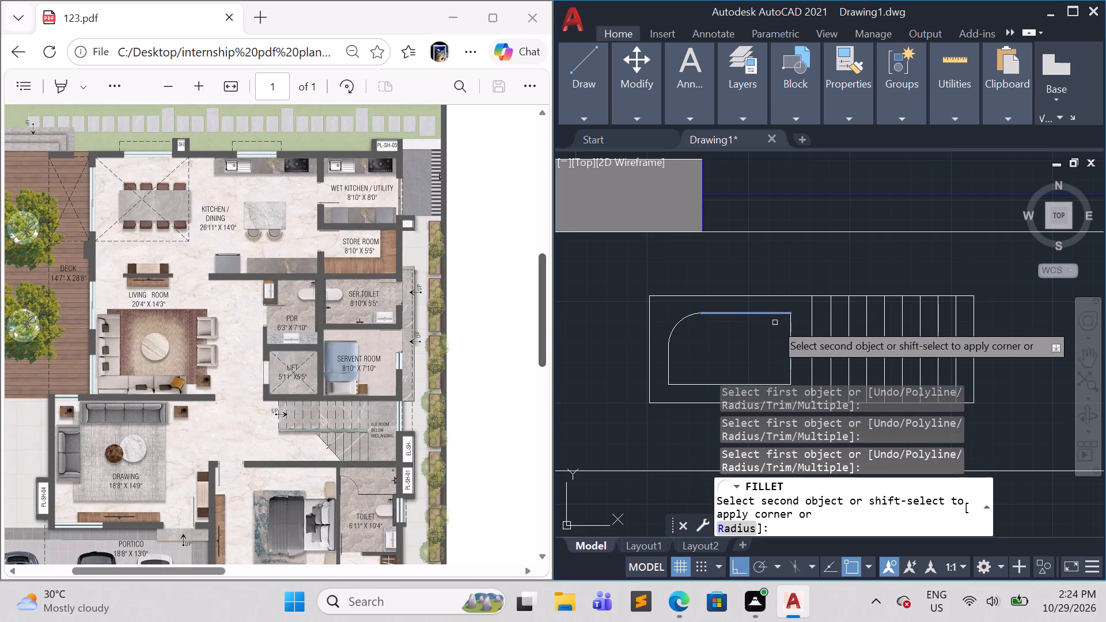
pyautogui.click(790, 329)
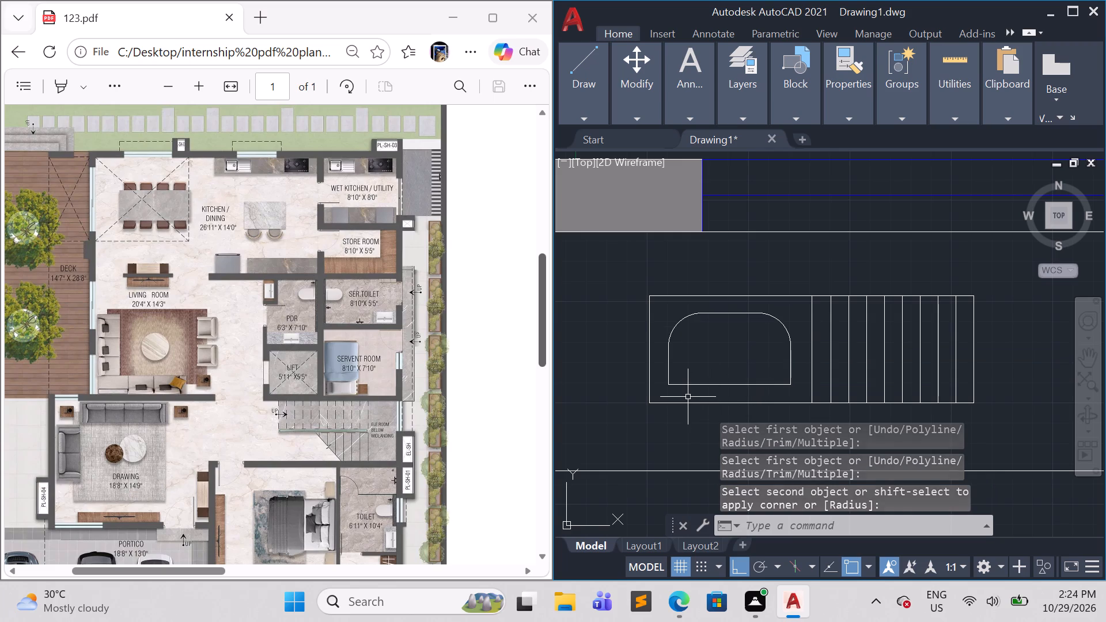
pyautogui.press('space')
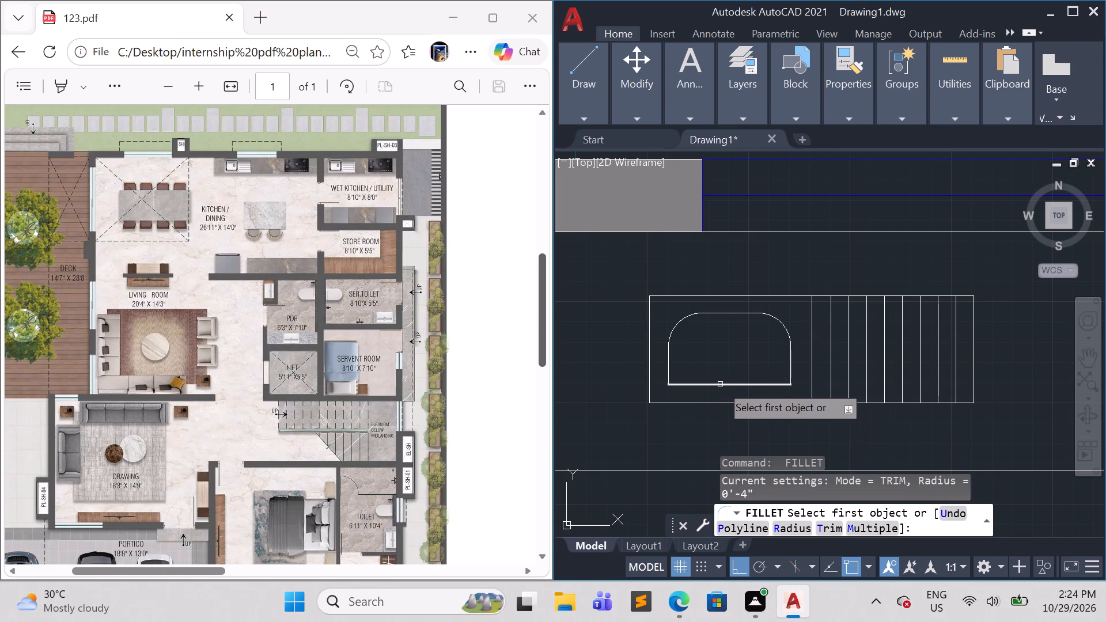
pyautogui.click(720, 384)
pyautogui.click(670, 361)
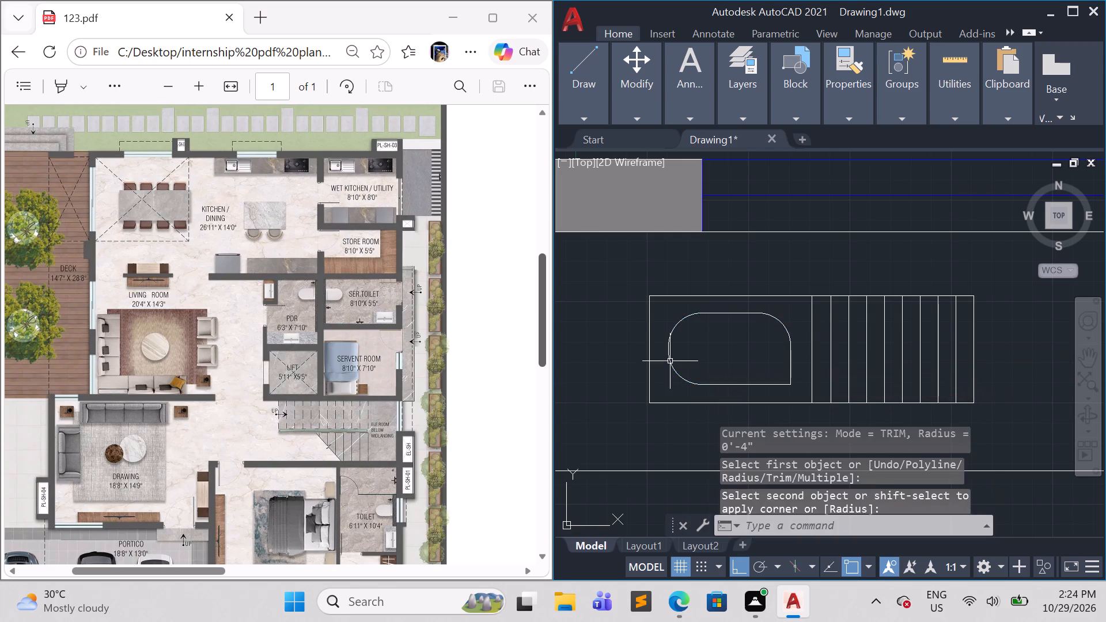
pyautogui.press('space')
pyautogui.click(762, 384)
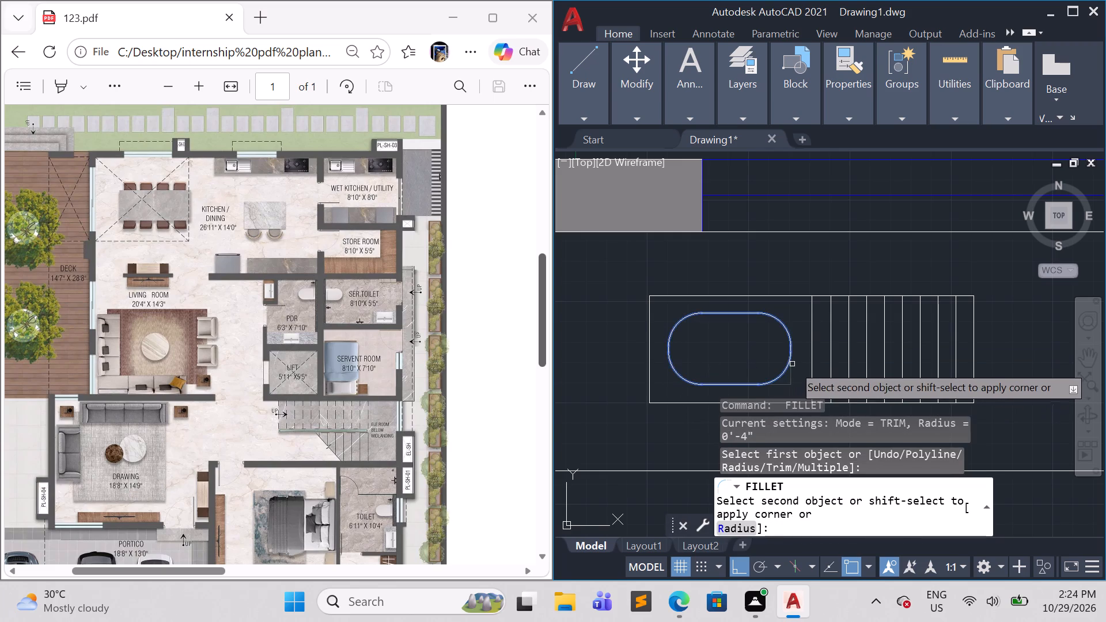
pyautogui.click(792, 363)
pyautogui.press('Escape')
pyautogui.press('Escape')
pyautogui.press('Escape')
pyautogui.press('Escape')
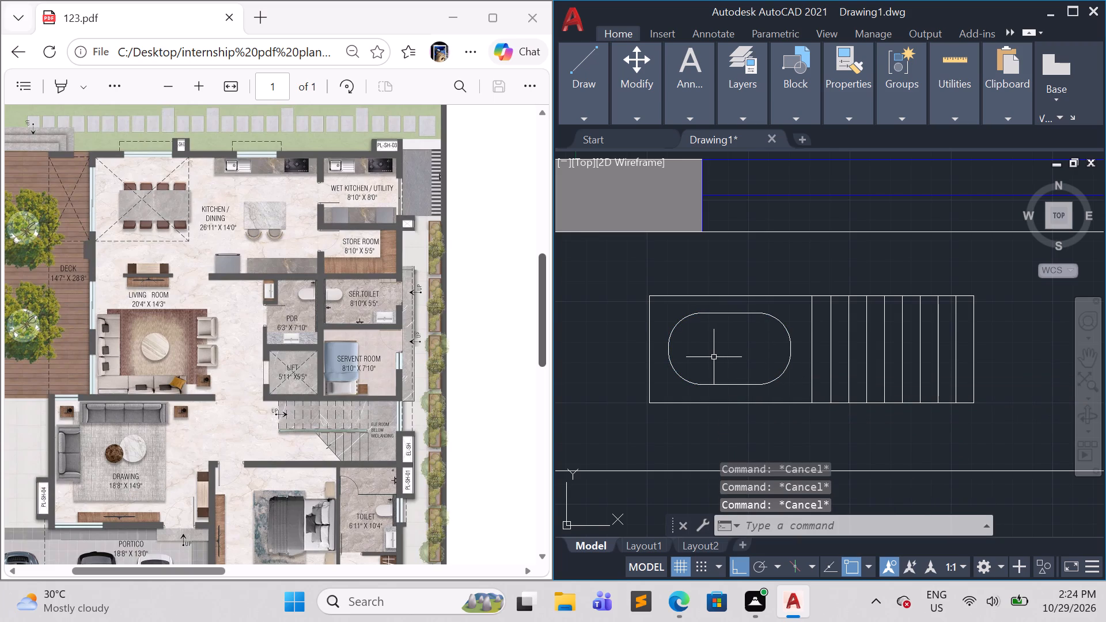
# Draw the wet kitchen's counter front line, about 8'-10" long, from its west wall to its east wall, roughly level with the main counter edge.
pyautogui.scroll(-2, 715, 366)
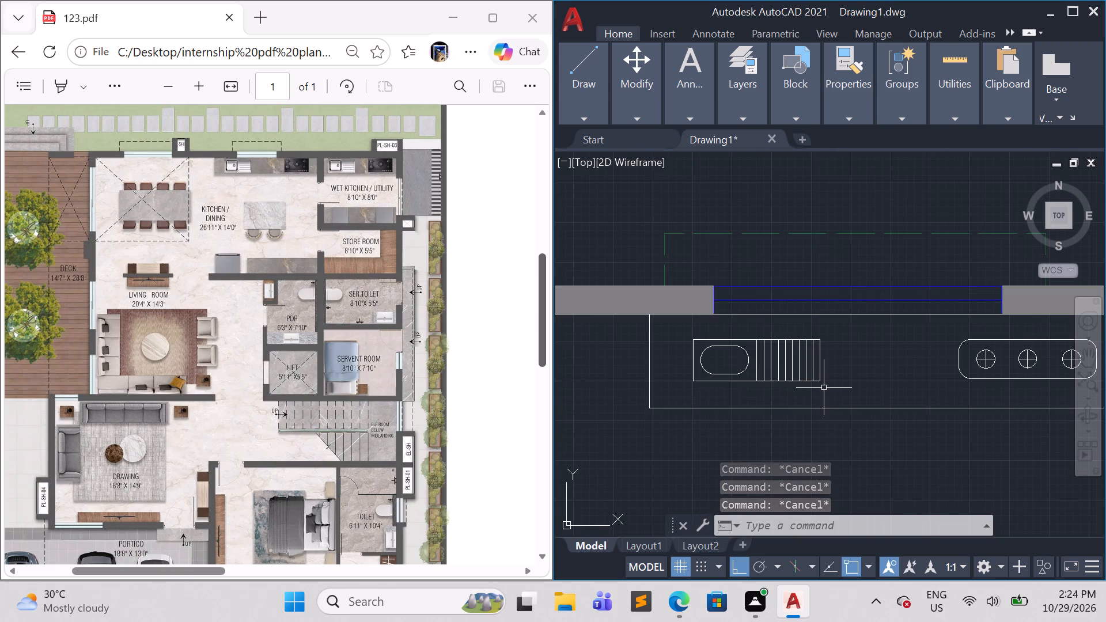
pyautogui.scroll(-1, 836, 388)
pyautogui.moveTo(911, 433); pyautogui.dragTo(756, 434, button='middle')
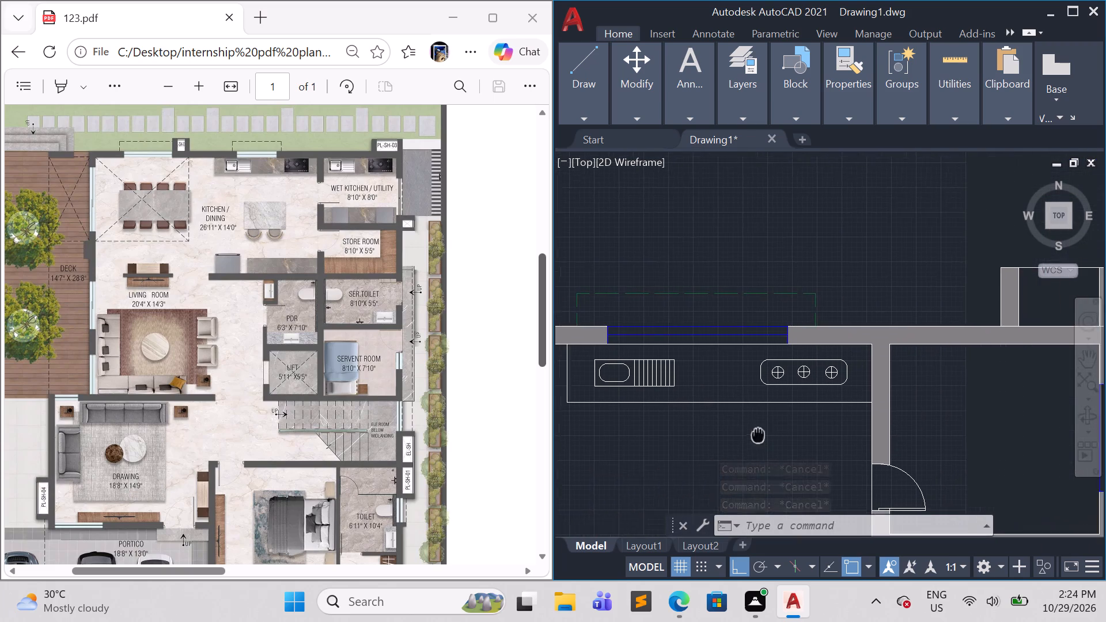
pyautogui.moveTo(756, 434); pyautogui.dragTo(756, 434, button='middle')
pyautogui.scroll(-1, 732, 414)
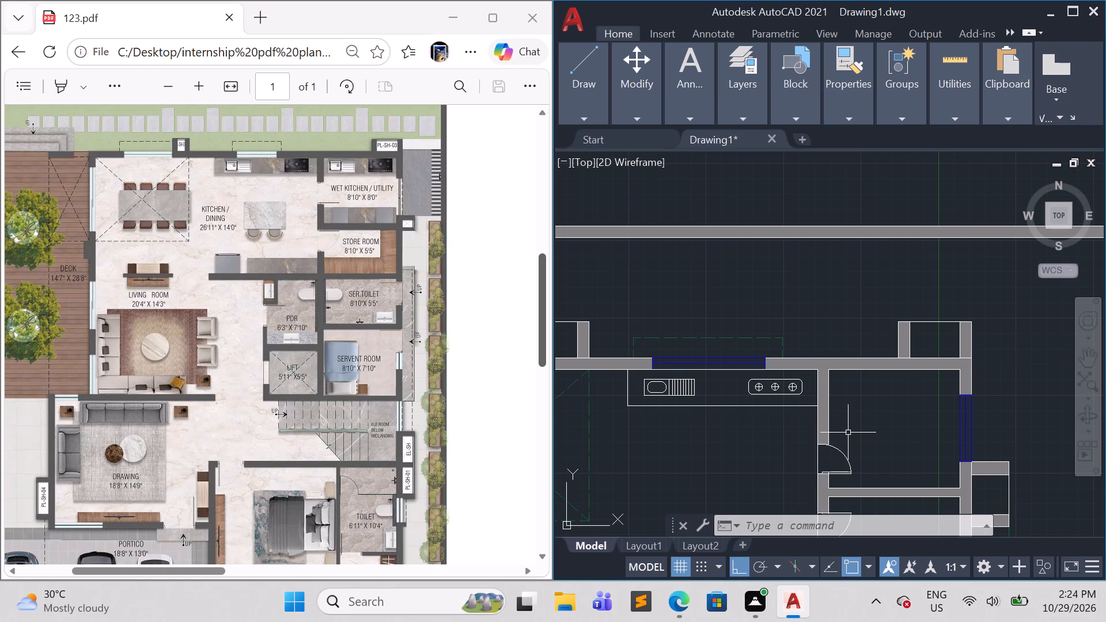
pyautogui.press('l')
pyautogui.press('Return')
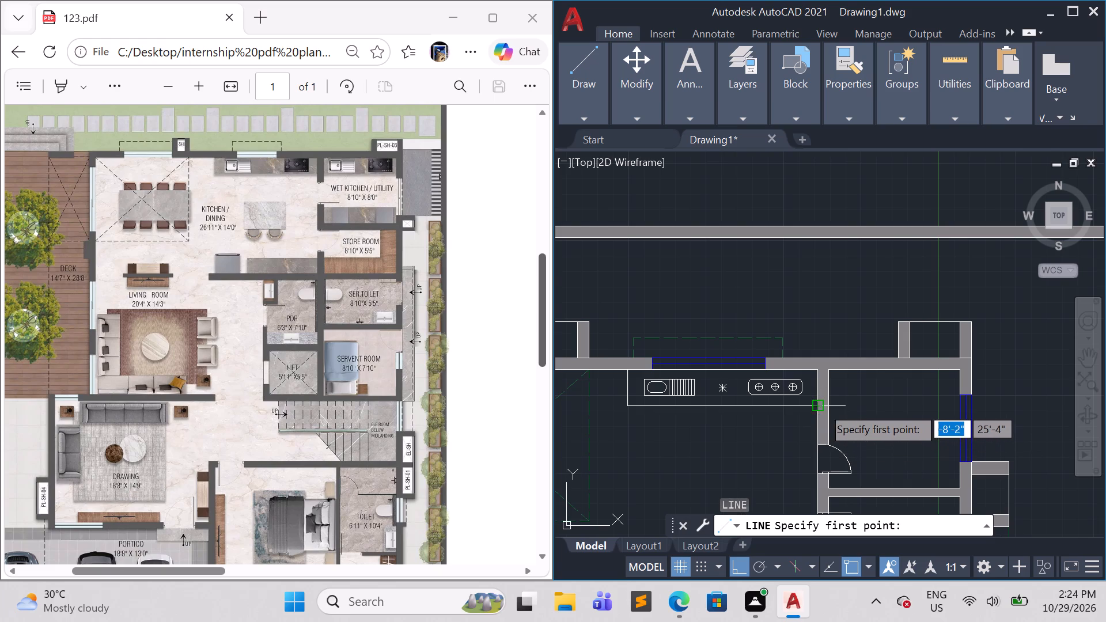
pyautogui.click(825, 406)
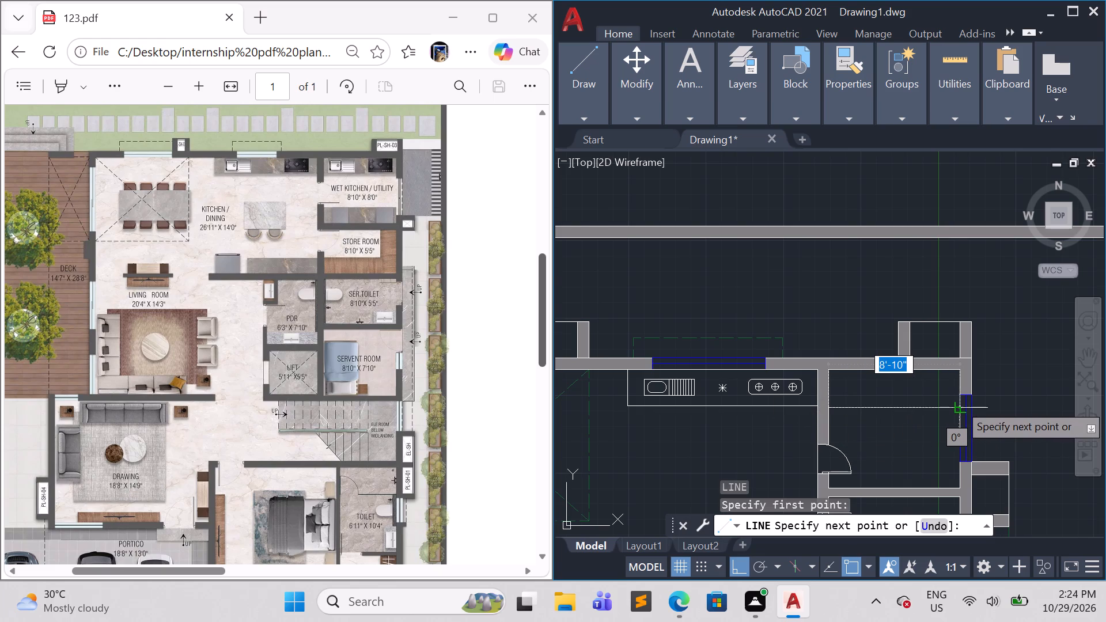
pyautogui.click(957, 407)
pyautogui.press('Escape')
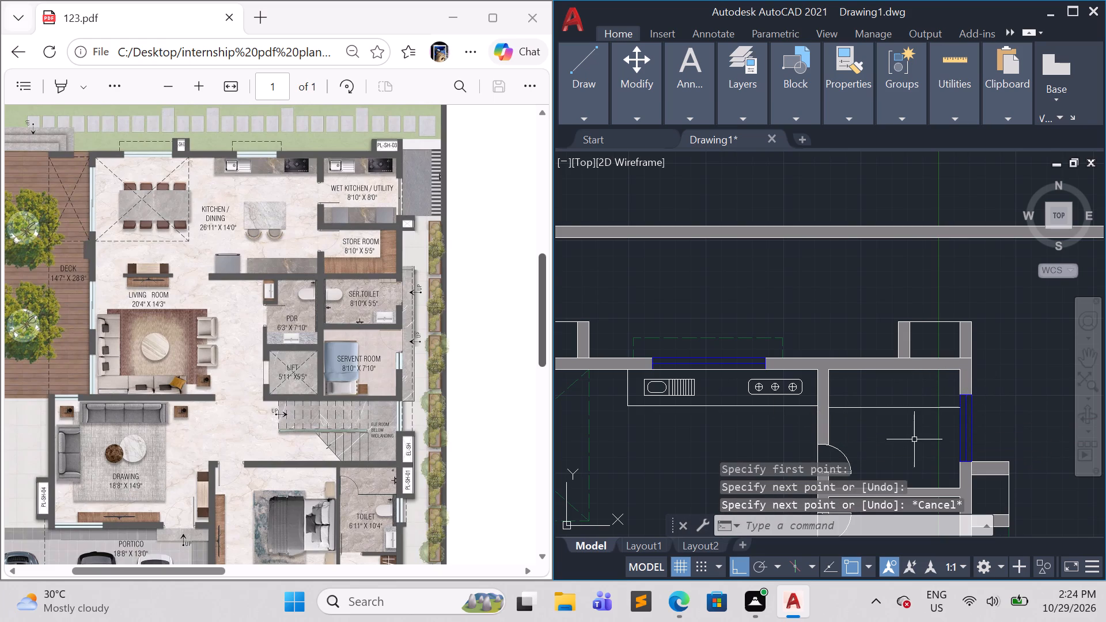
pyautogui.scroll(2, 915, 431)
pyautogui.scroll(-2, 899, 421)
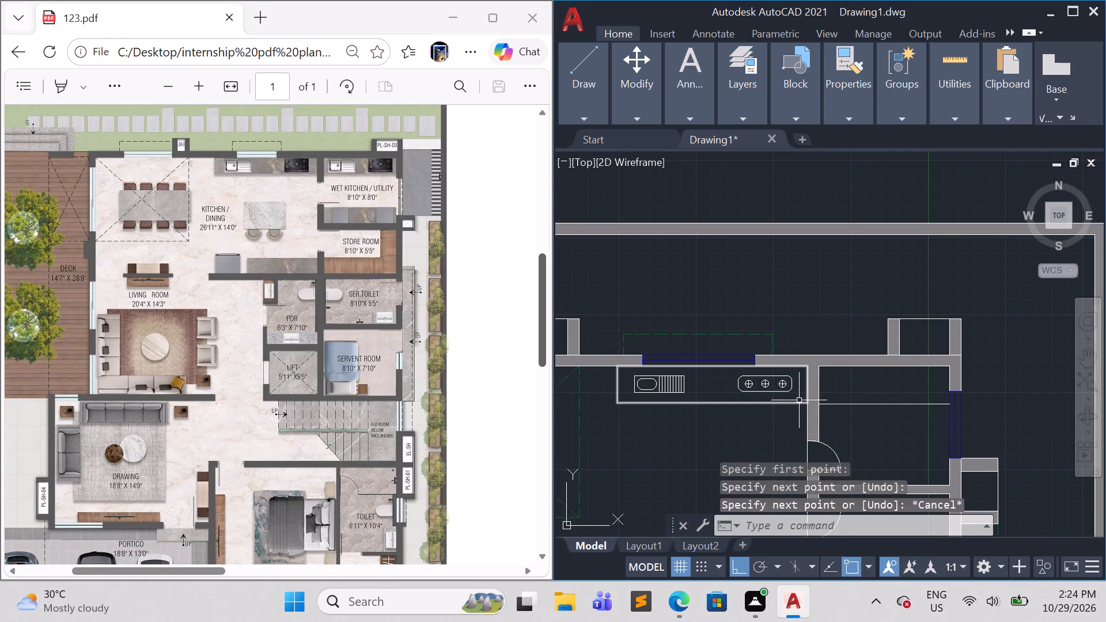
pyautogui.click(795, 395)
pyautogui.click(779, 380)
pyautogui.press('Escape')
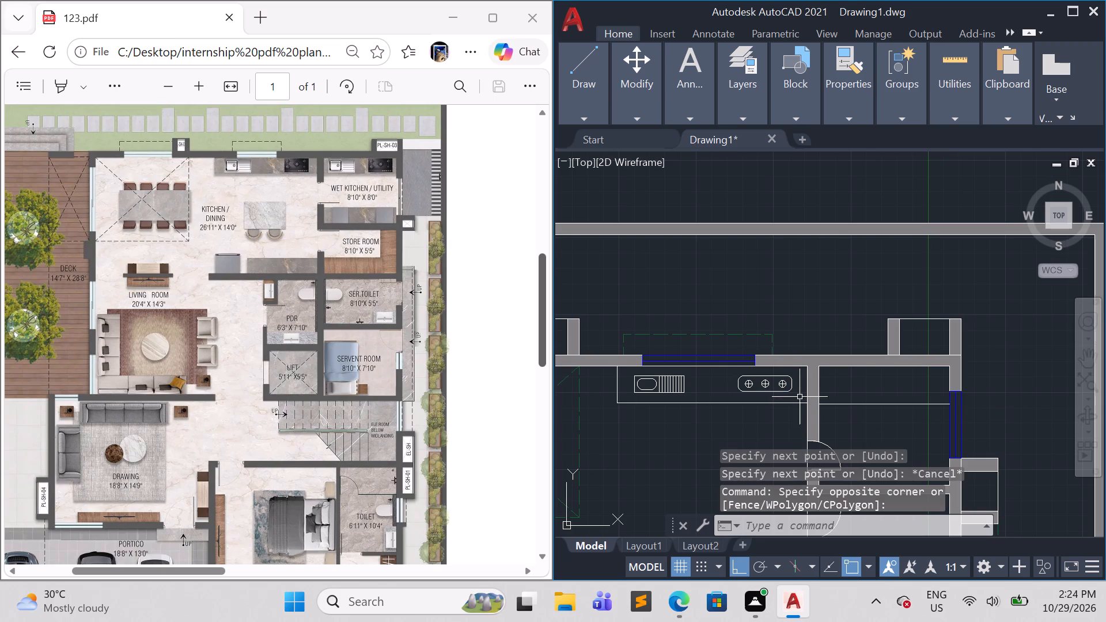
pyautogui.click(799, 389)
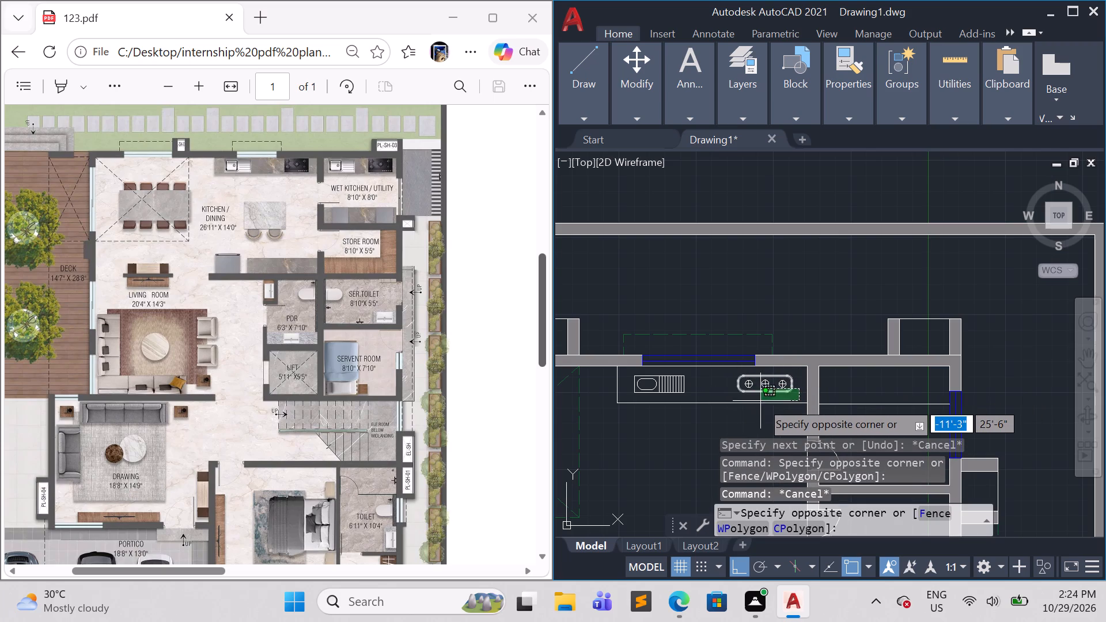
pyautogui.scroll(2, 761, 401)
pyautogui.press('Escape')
# Copy the three-burner hob about 10'-6" due east onto the east end of the wet kitchen counter.
pyautogui.click(859, 394)
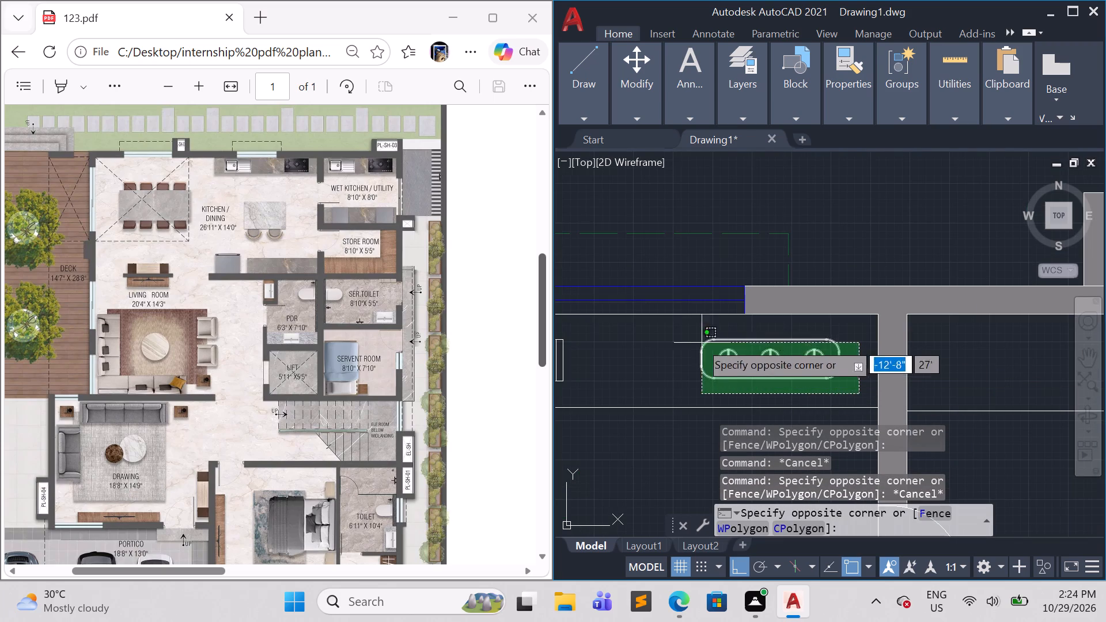
pyautogui.click(661, 335)
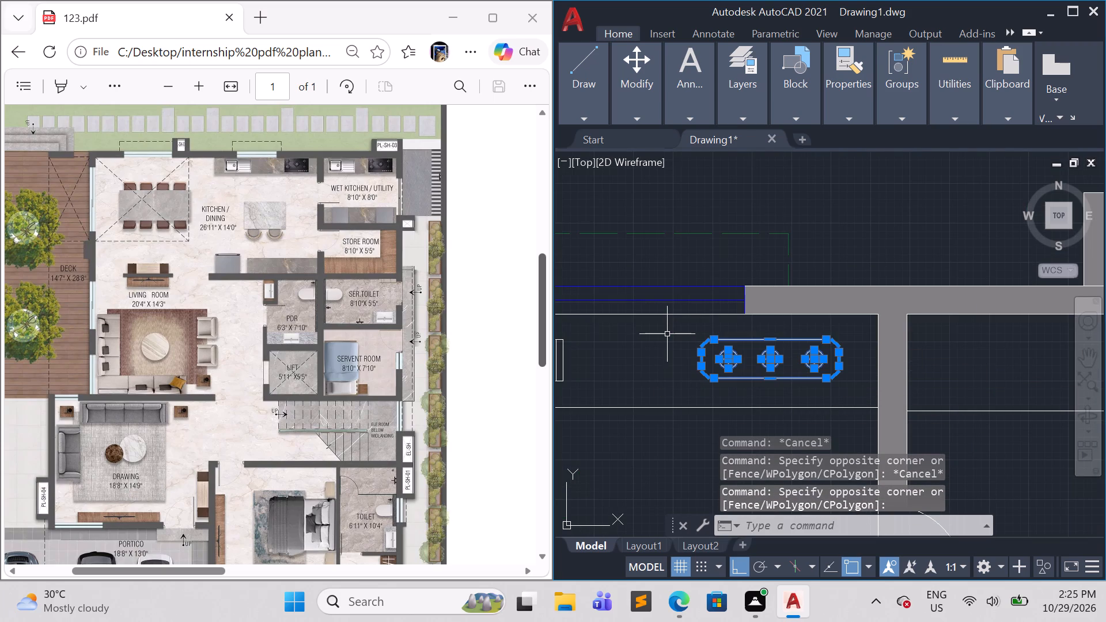
pyautogui.write('co')
pyautogui.press('Return')
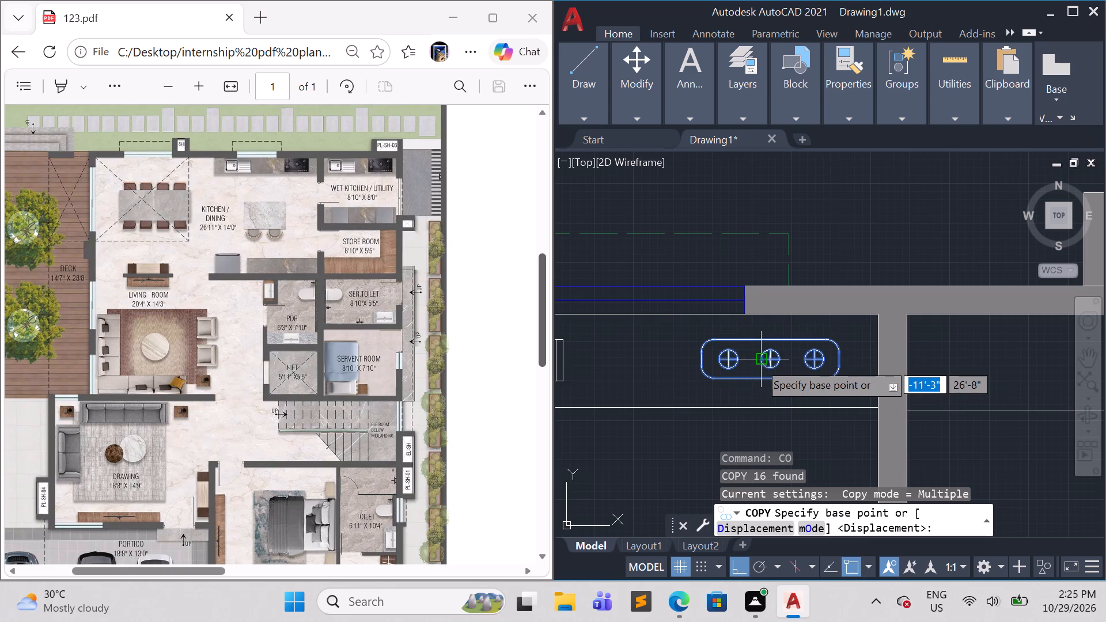
pyautogui.click(772, 361)
pyautogui.scroll(-4, 955, 369)
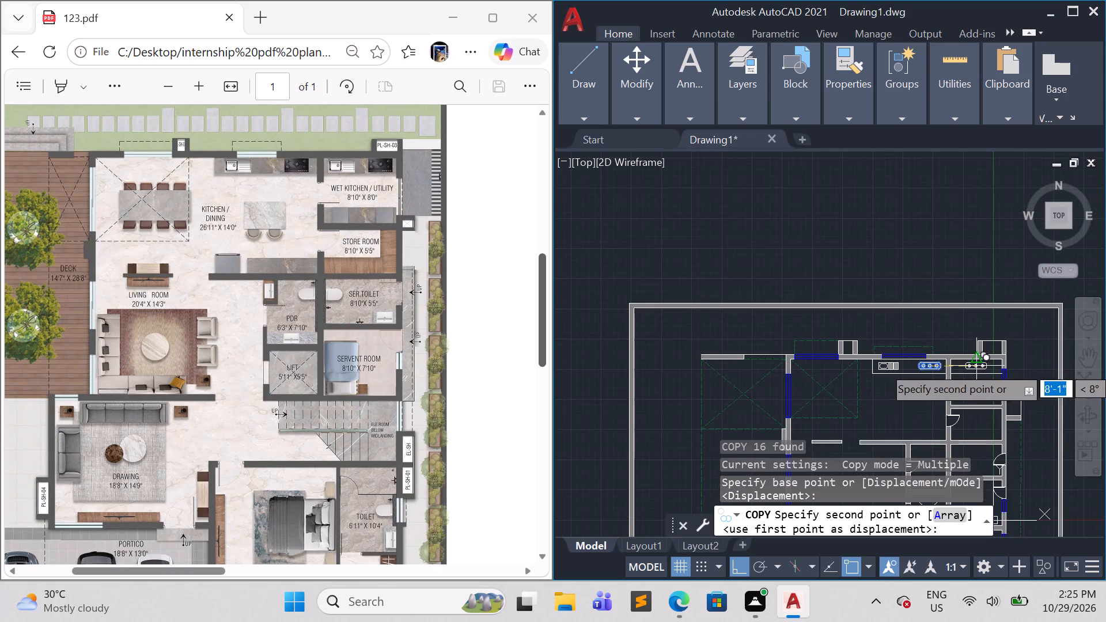
pyautogui.scroll(3, 980, 370)
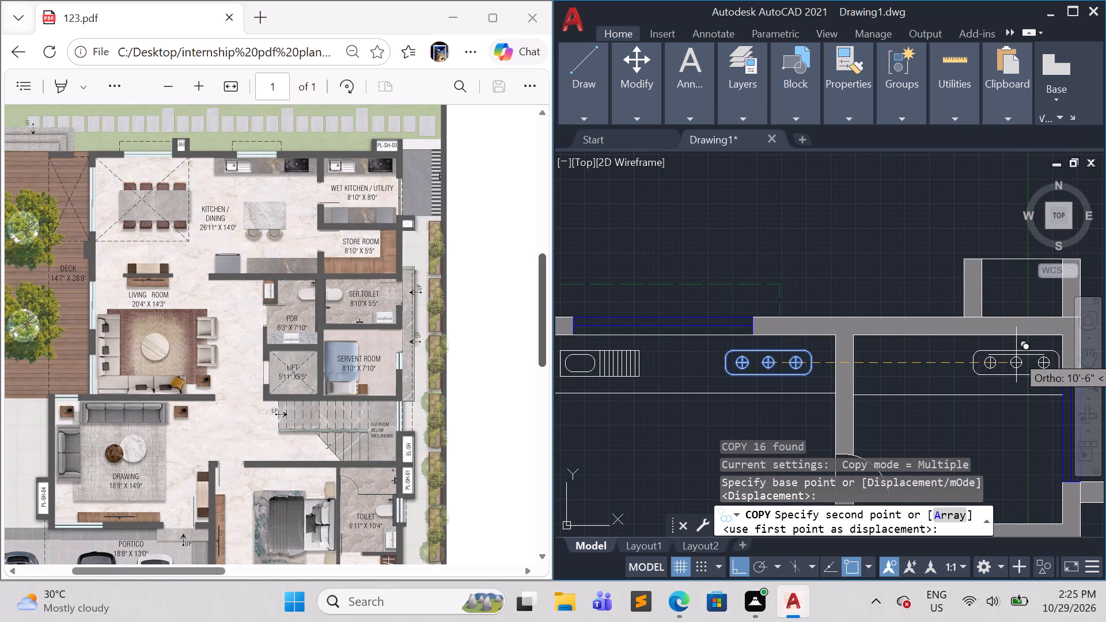
pyautogui.click(1016, 355)
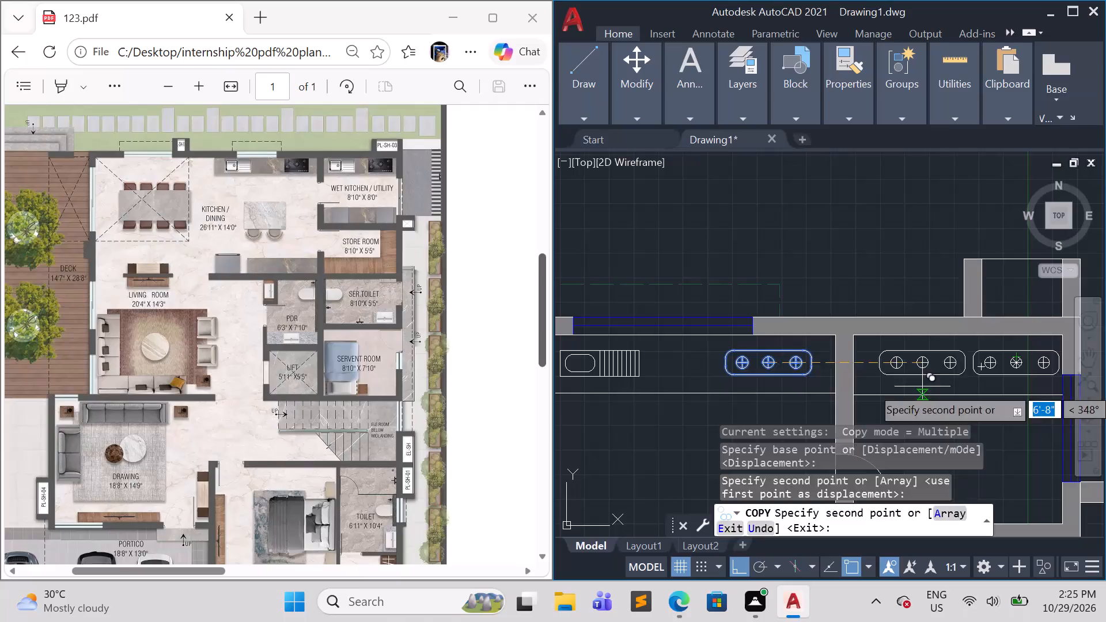
pyautogui.press('Escape')
# Copy the kitchen sink with its drainer due east onto the wet kitchen counter, west of the copied hob.
pyautogui.click(657, 381)
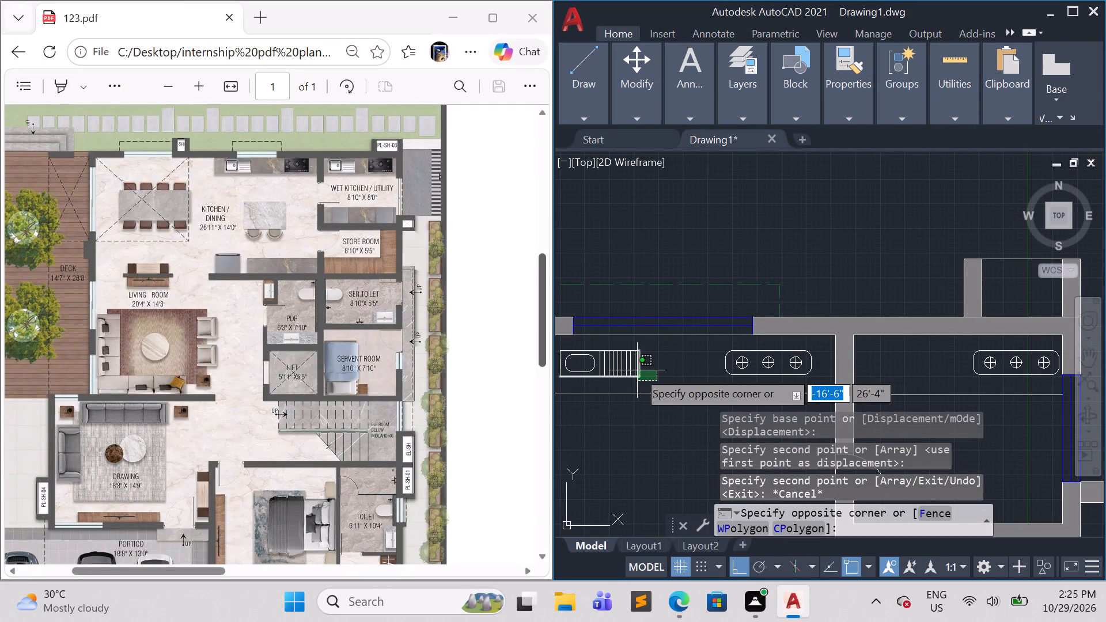
pyautogui.scroll(-1, 1056, 621)
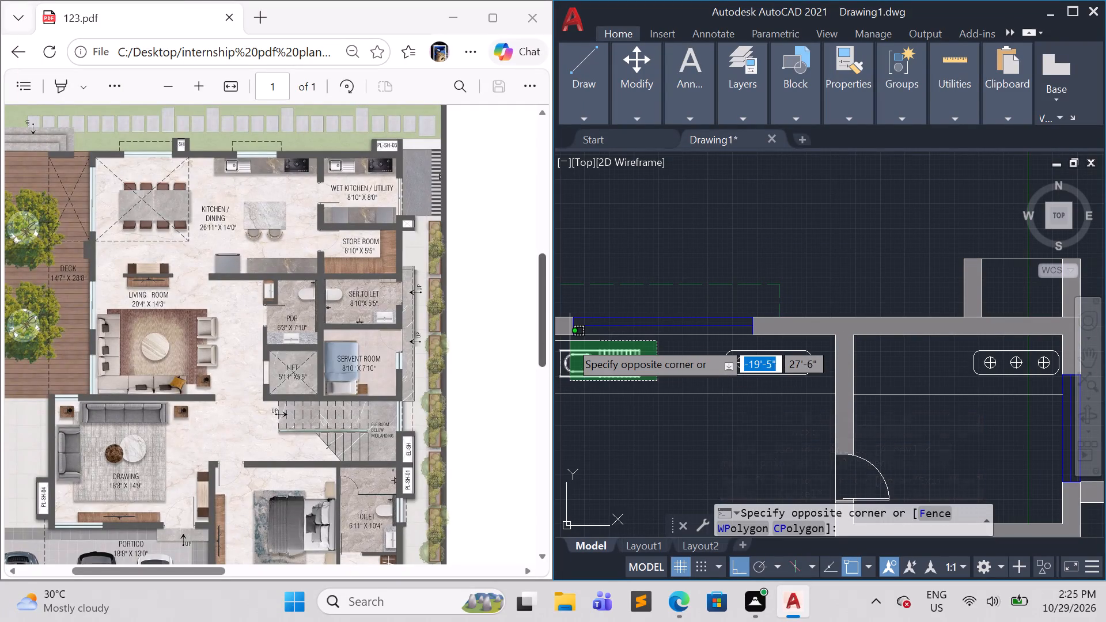
pyautogui.click(555, 347)
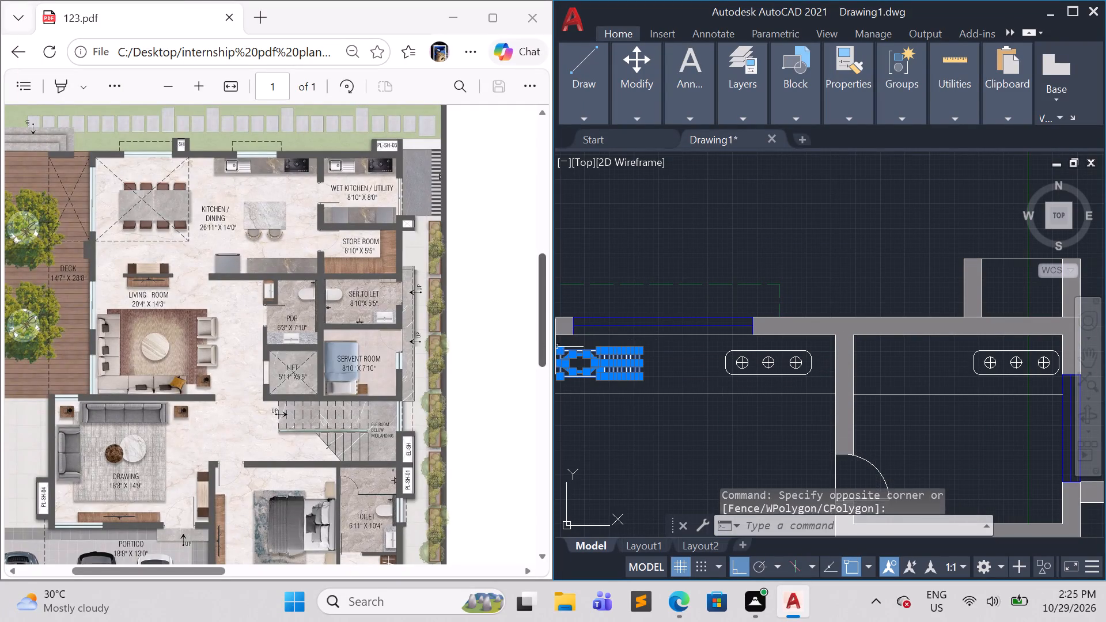
pyautogui.press('m')
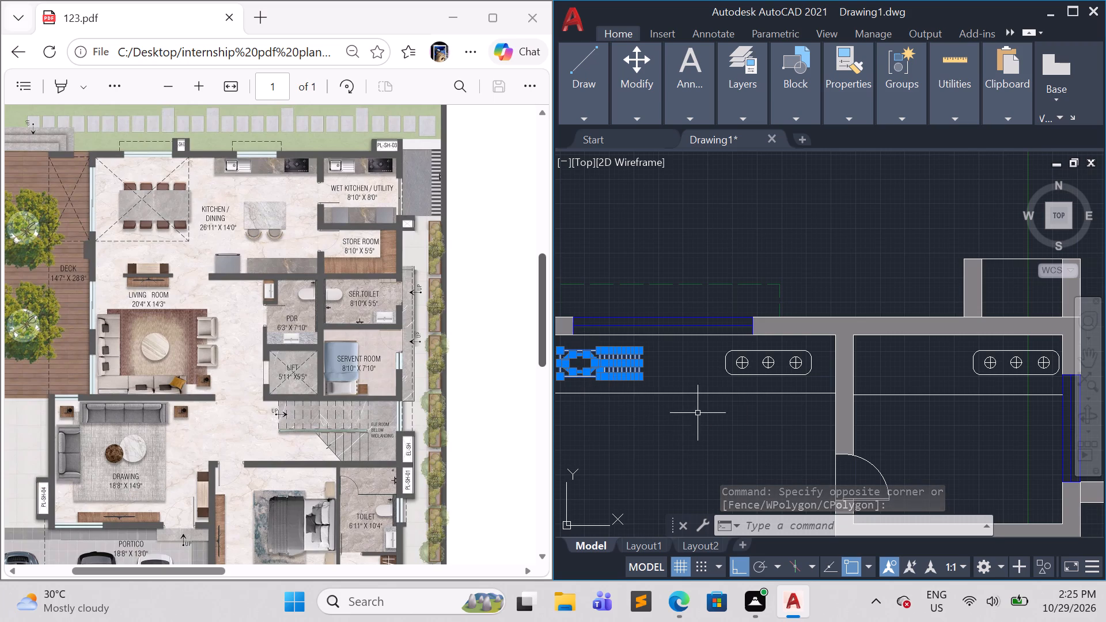
pyautogui.write('co')
pyautogui.press('Return')
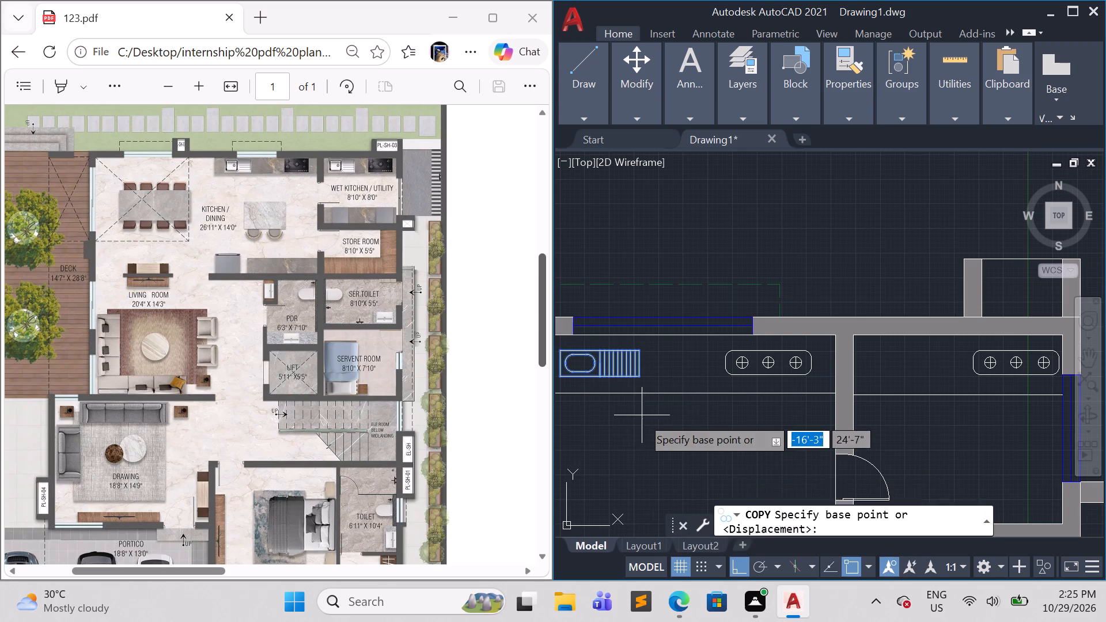
pyautogui.click(599, 359)
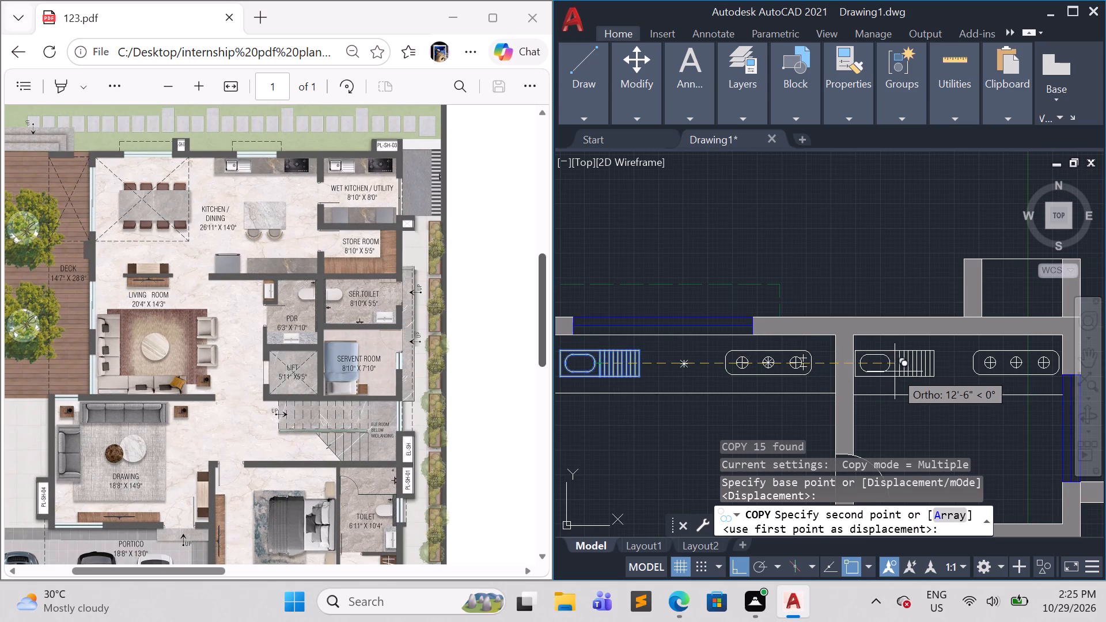
pyautogui.click(906, 373)
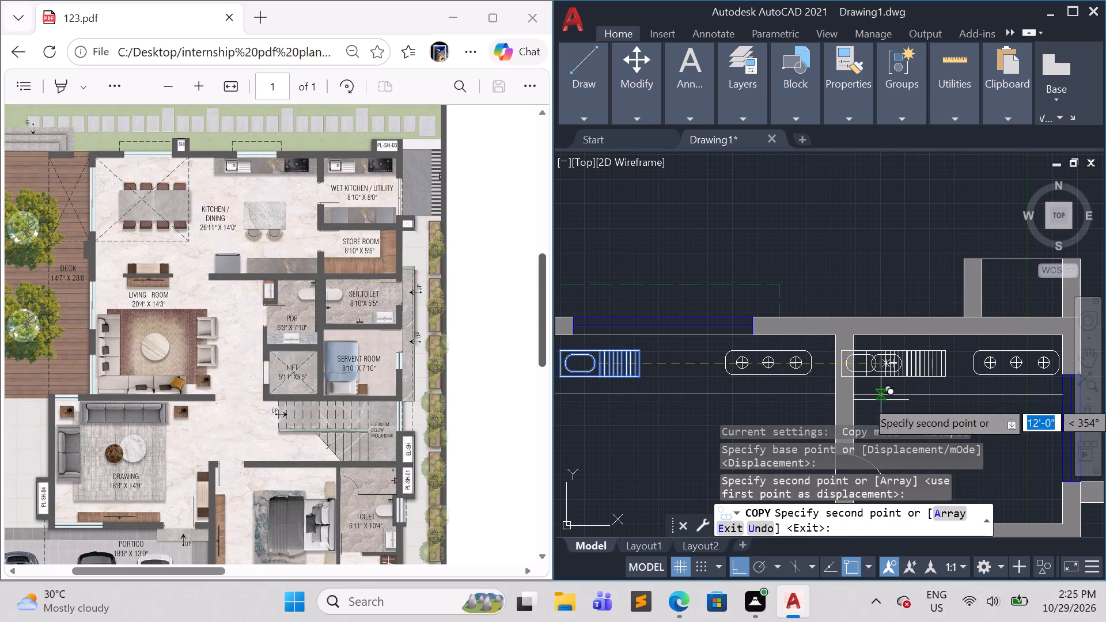
pyautogui.press('Escape')
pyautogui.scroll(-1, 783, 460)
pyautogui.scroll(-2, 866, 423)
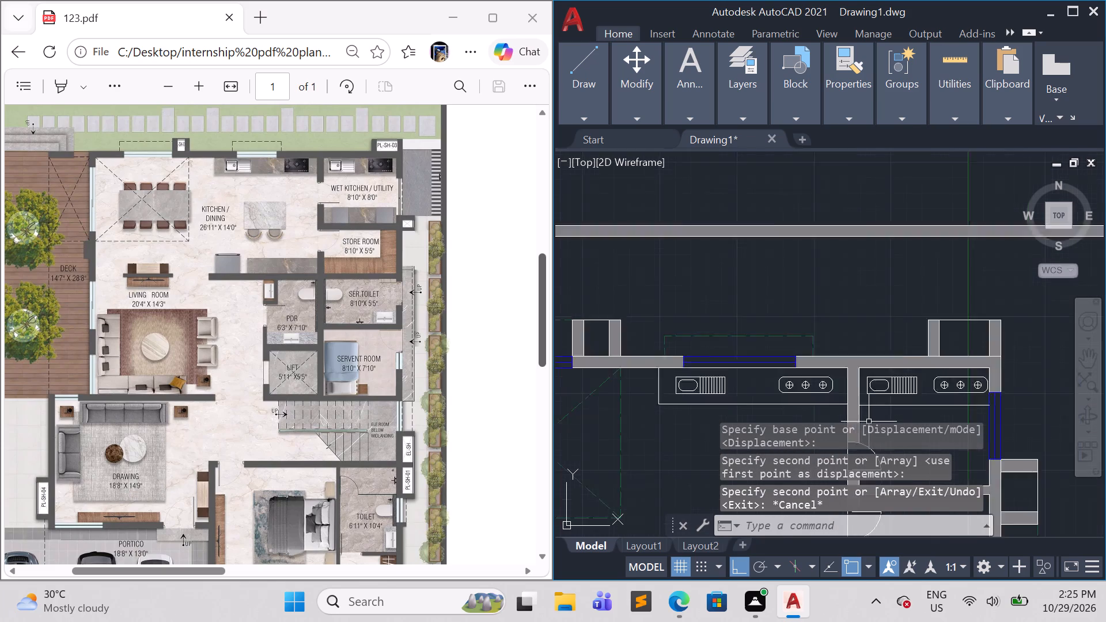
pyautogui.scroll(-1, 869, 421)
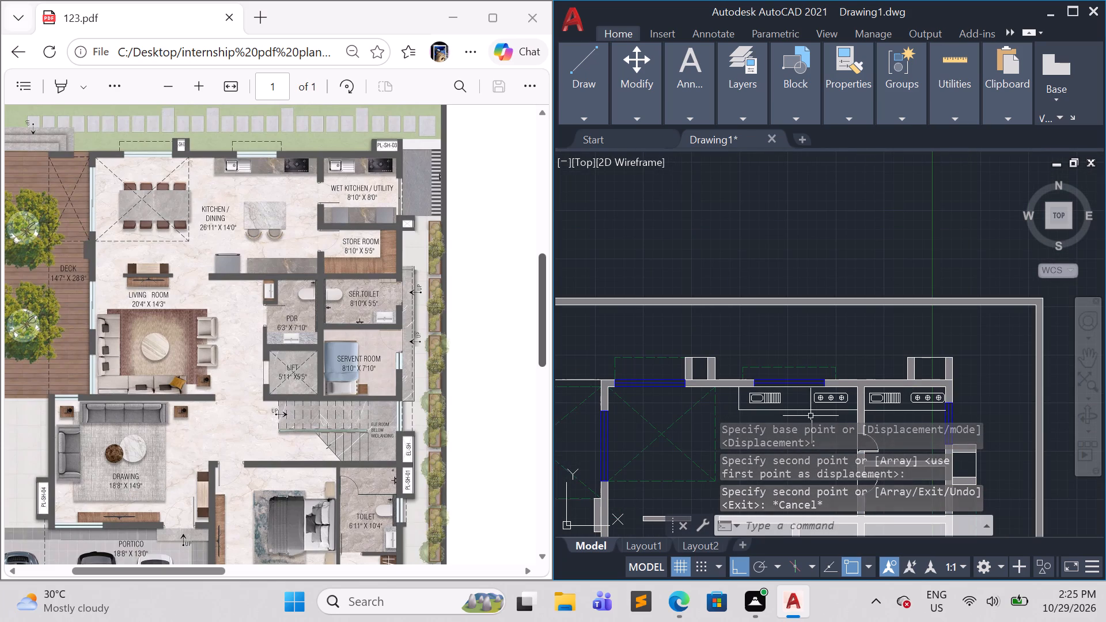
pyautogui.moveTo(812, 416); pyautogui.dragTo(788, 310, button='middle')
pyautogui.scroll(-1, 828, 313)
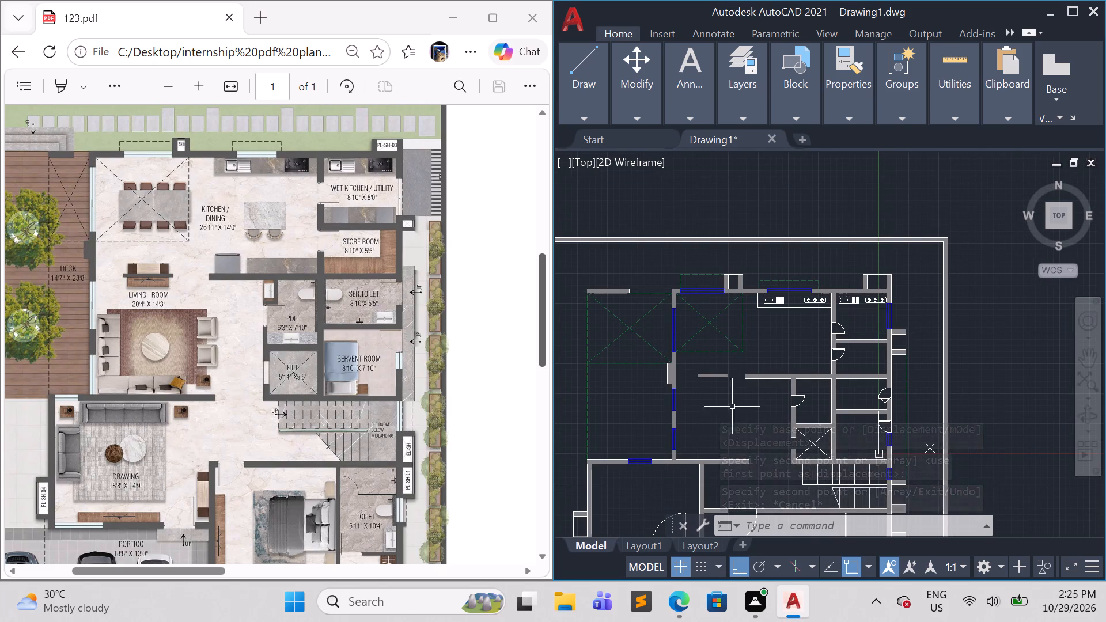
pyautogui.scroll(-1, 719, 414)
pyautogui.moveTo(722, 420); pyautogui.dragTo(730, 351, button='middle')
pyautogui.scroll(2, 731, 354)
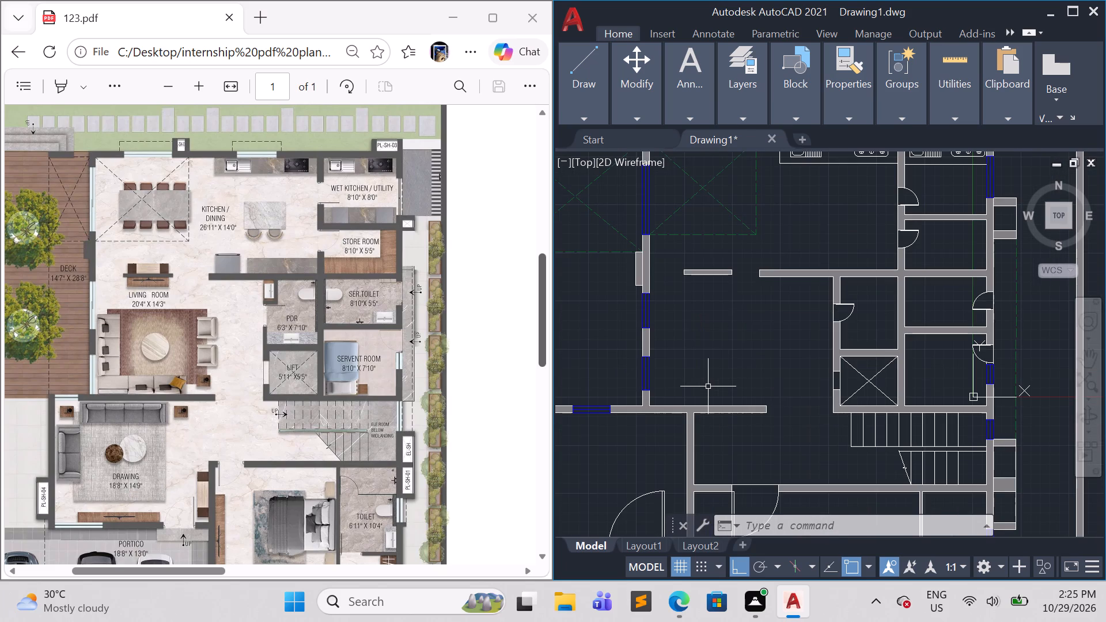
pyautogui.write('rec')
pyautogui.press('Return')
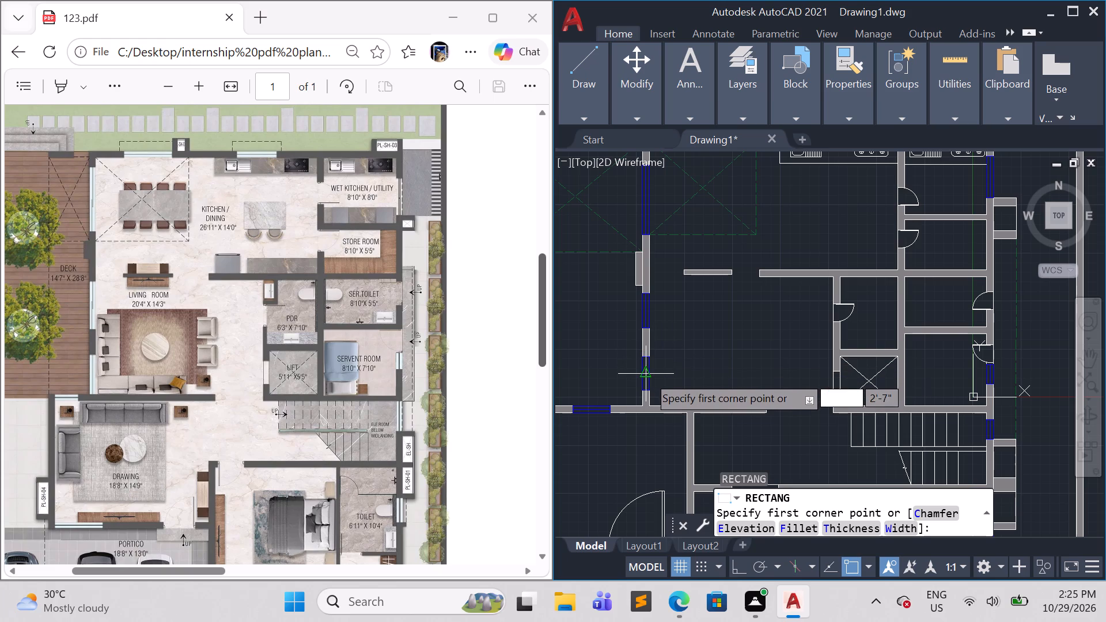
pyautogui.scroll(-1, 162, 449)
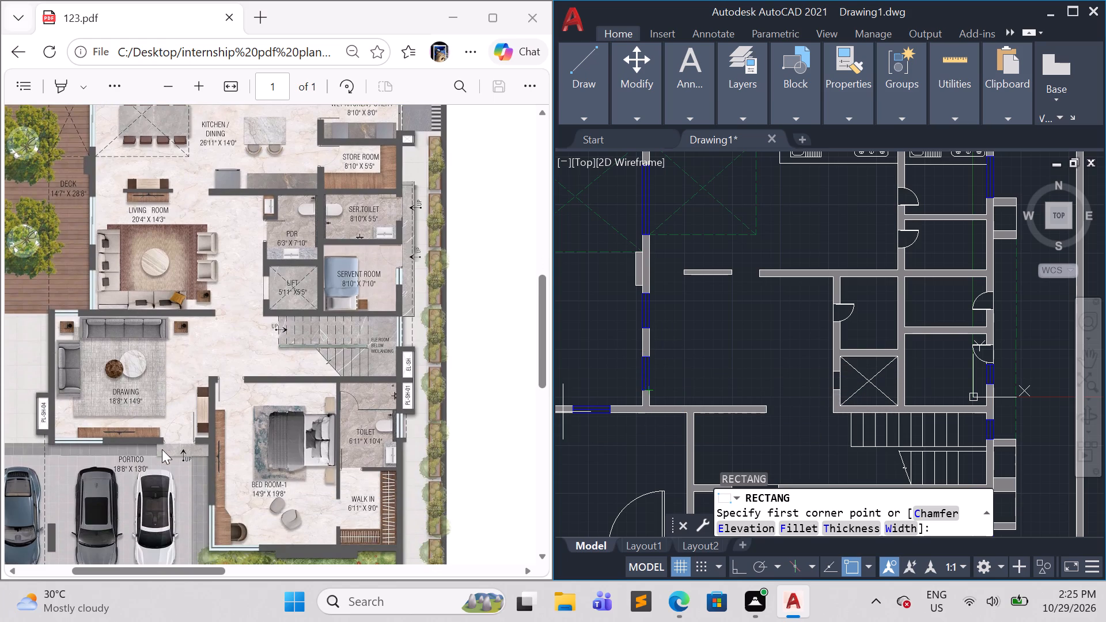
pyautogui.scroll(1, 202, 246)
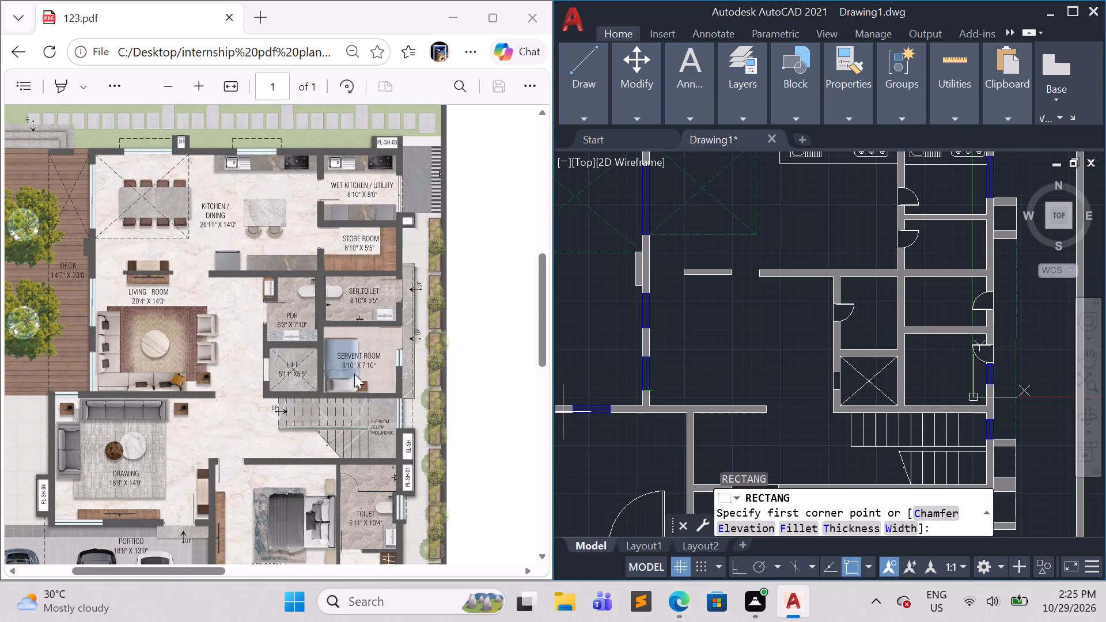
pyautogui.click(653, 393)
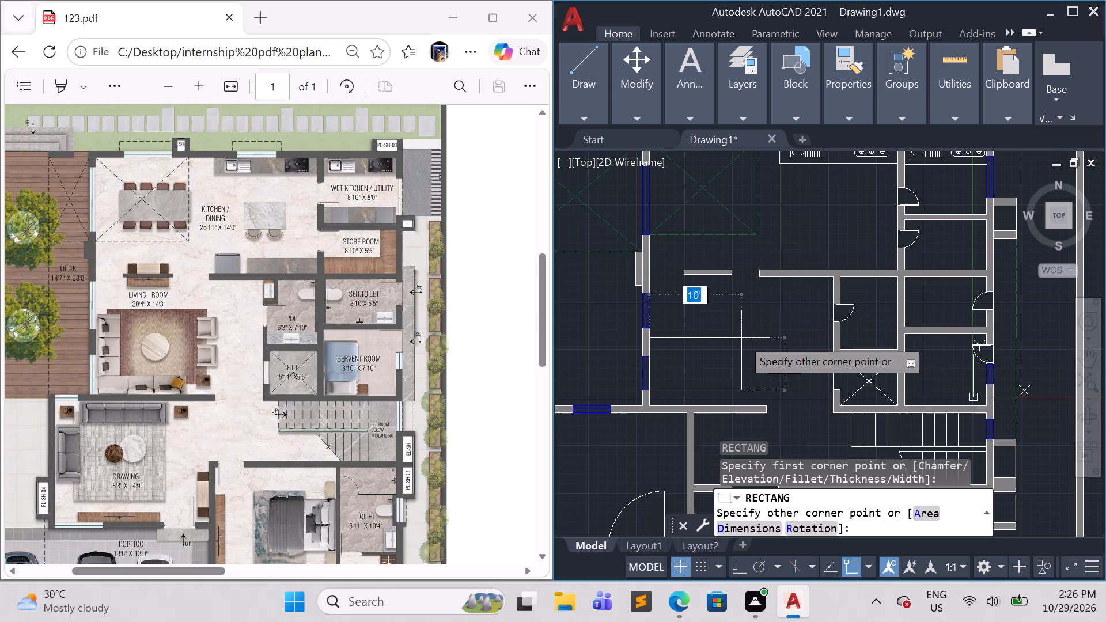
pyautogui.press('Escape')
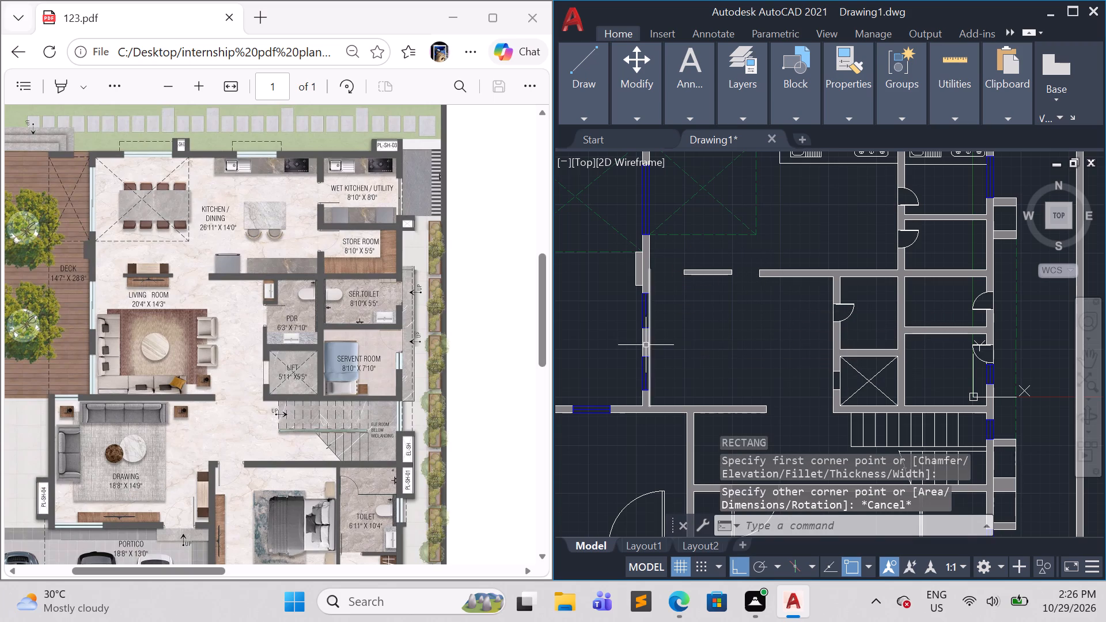
# Draw a rug rectangle about 13' by 8'-4" in the living room, just inside its southwest corner.
pyautogui.scroll(-1, 715, 350)
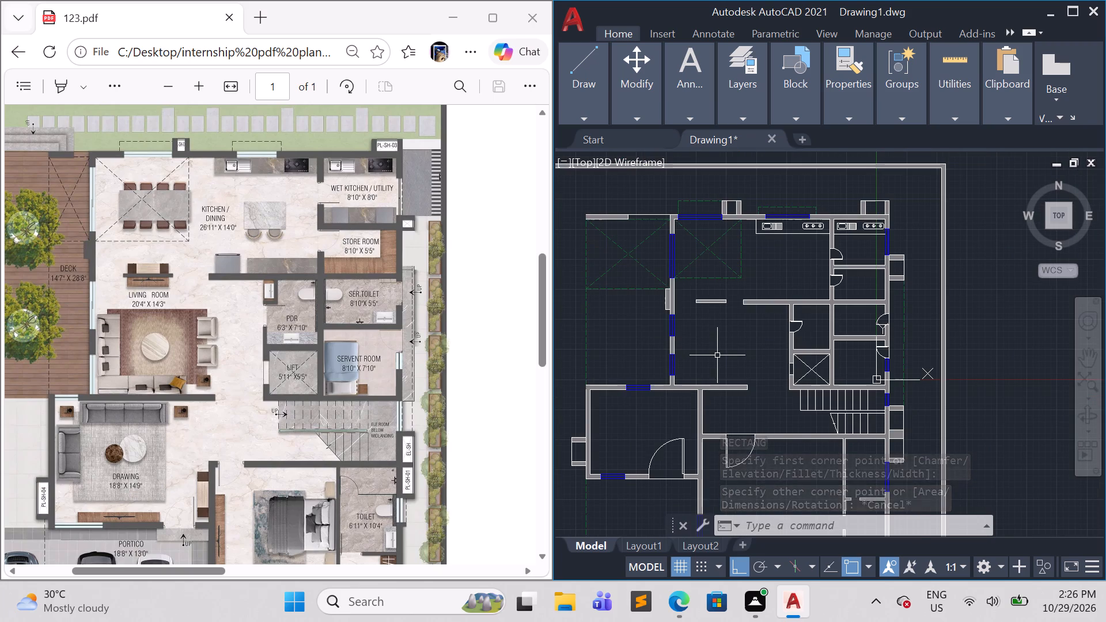
pyautogui.scroll(1, 717, 355)
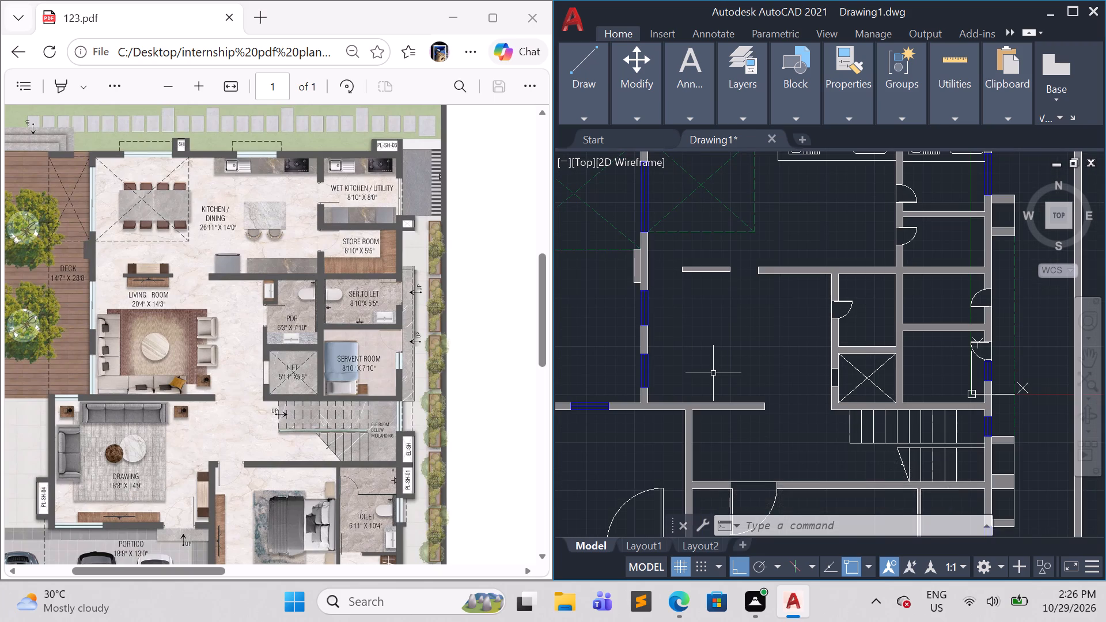
pyautogui.write('rec')
pyautogui.press('Return')
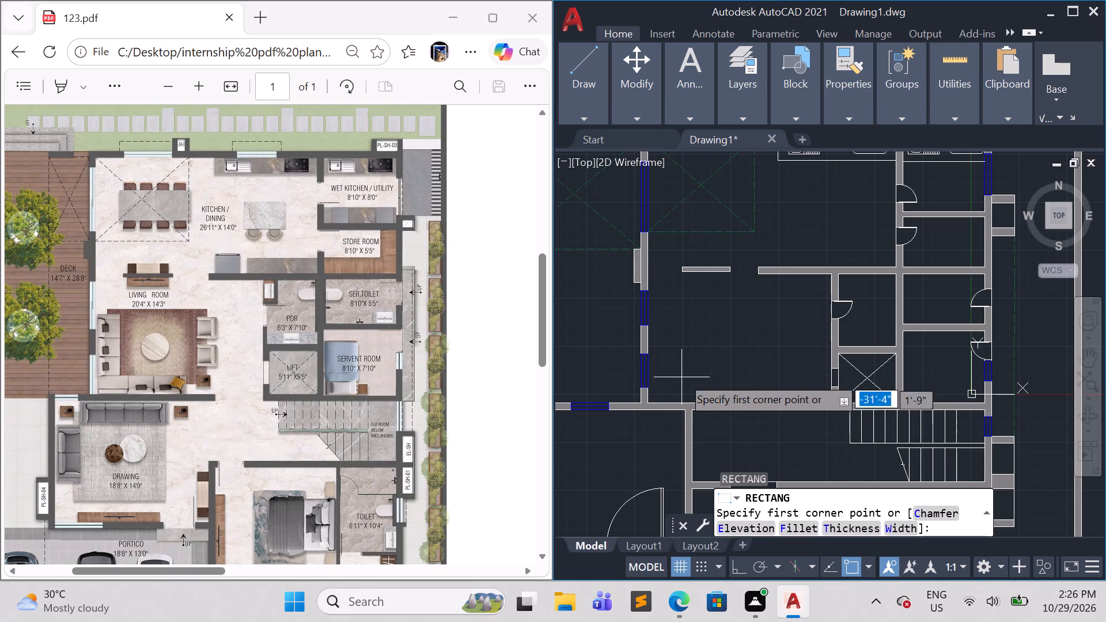
pyautogui.click(664, 386)
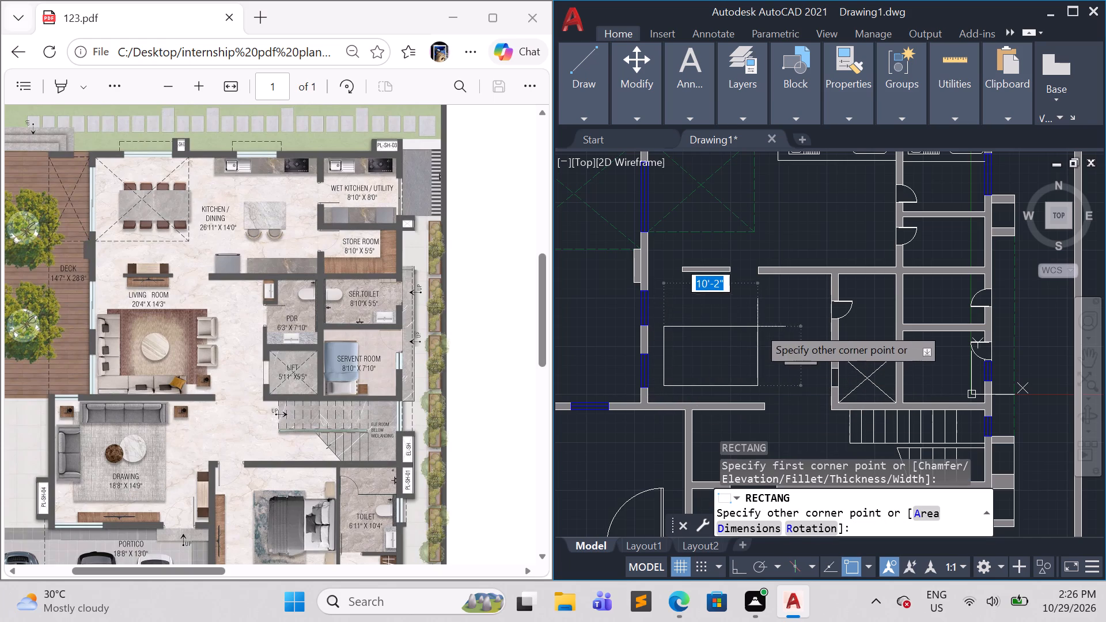
pyautogui.click(783, 309)
pyautogui.press('Escape')
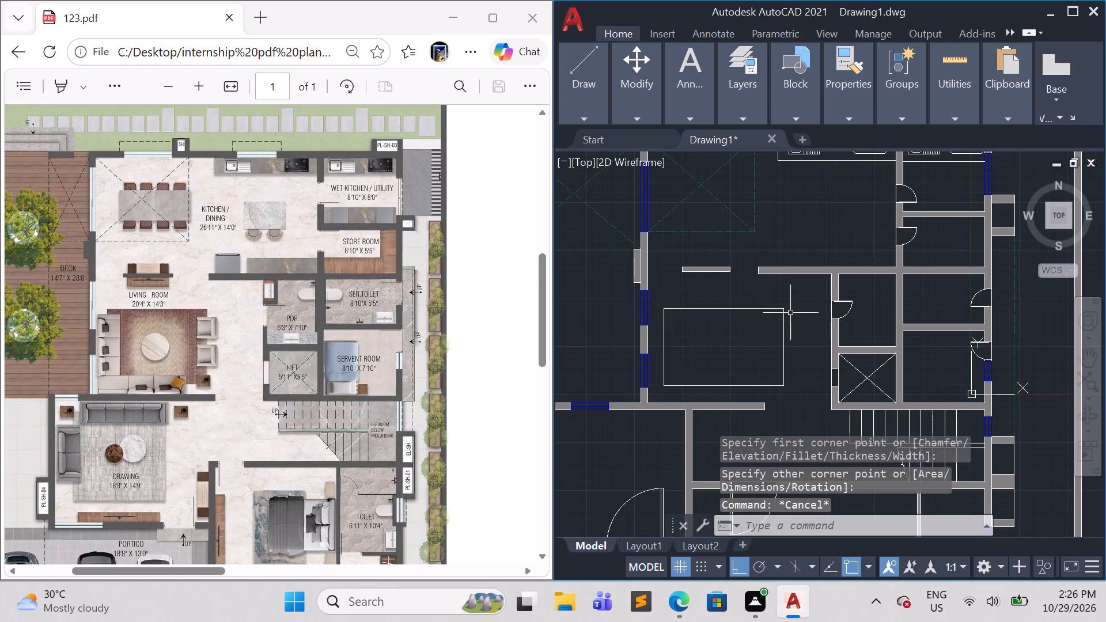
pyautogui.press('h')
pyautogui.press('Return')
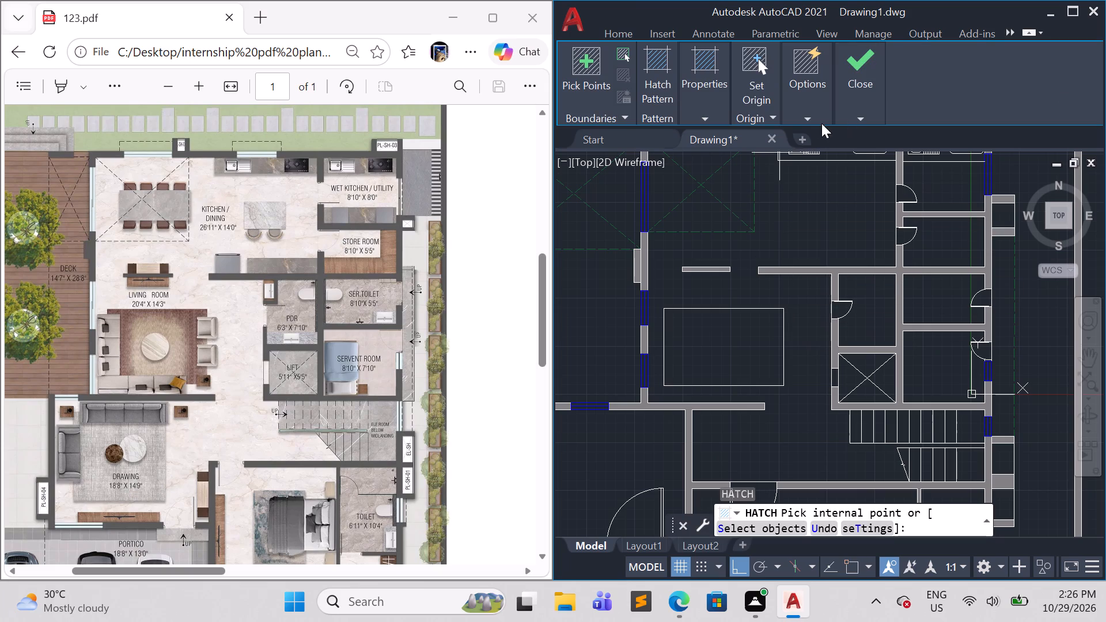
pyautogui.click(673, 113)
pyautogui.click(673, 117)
# Fill the living room rug rectangle with a solid hatch in olive colour 153,155,55.
pyautogui.click(1067, 12)
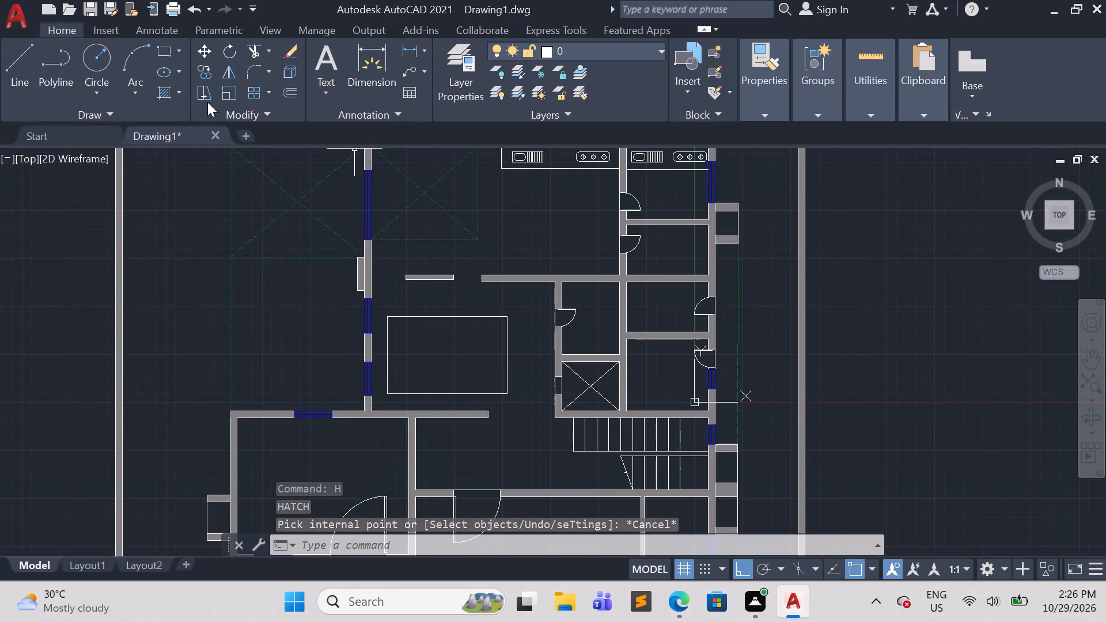
pyautogui.click(166, 93)
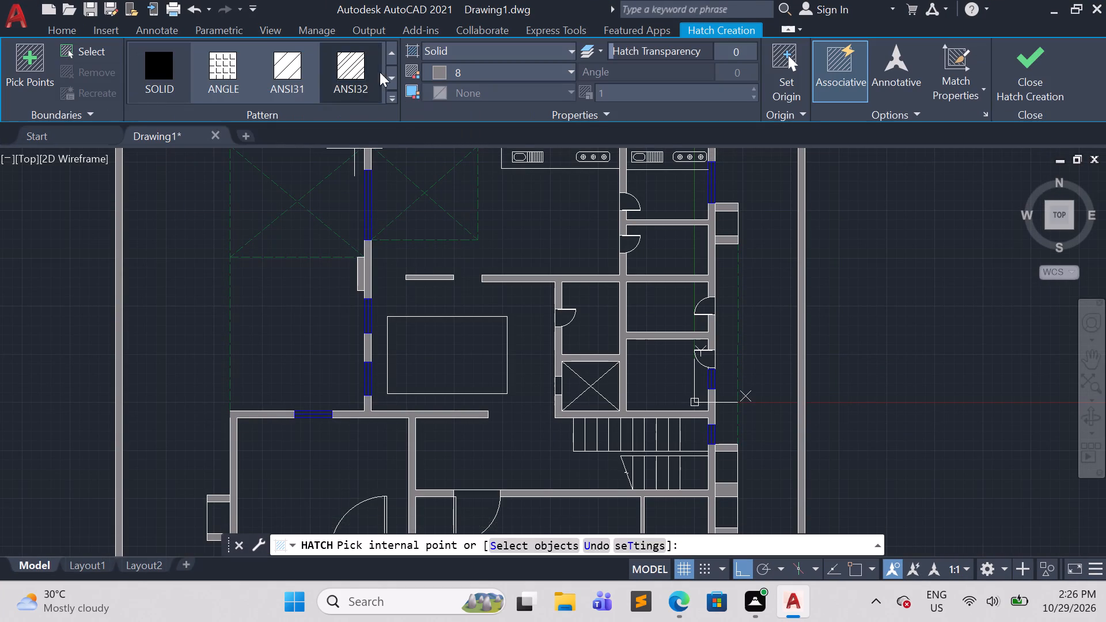
pyautogui.click(478, 51)
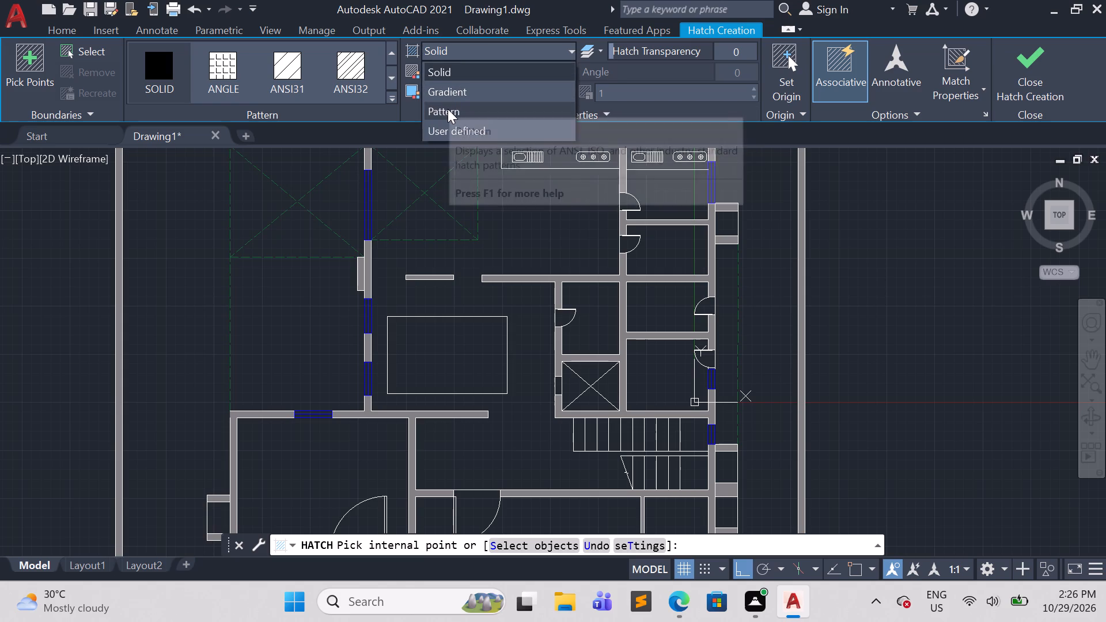
pyautogui.click(452, 70)
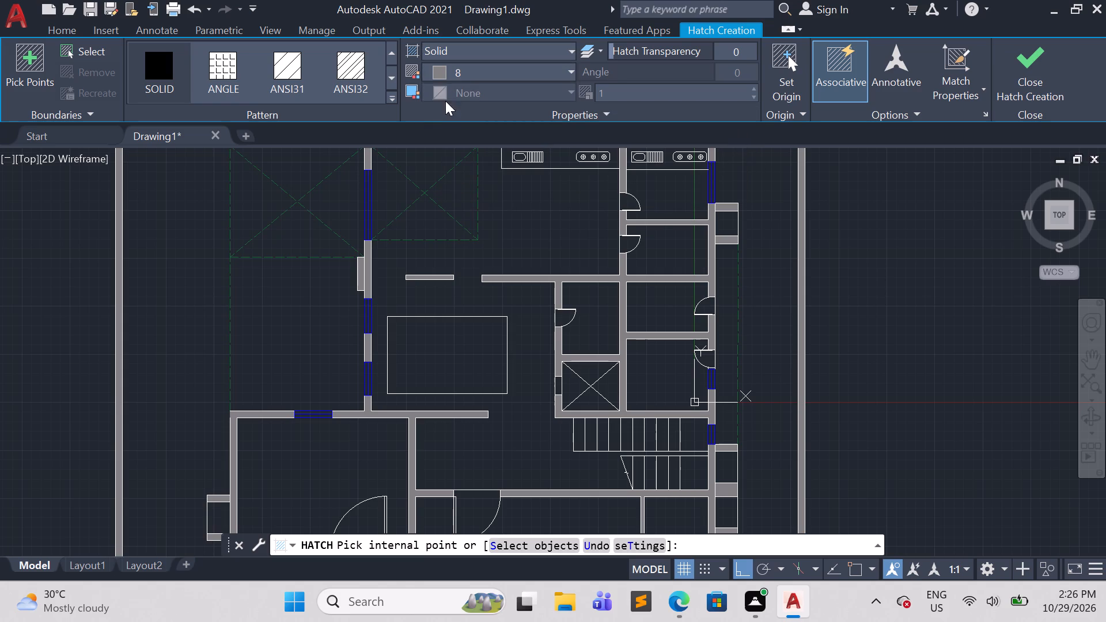
pyautogui.click(565, 73)
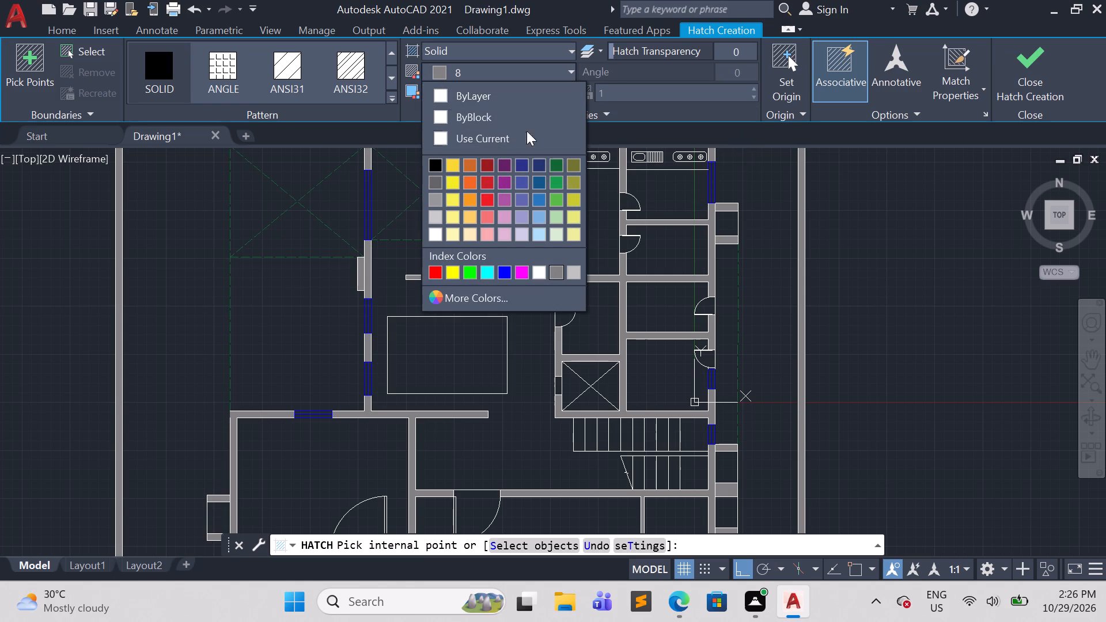
pyautogui.click(568, 183)
pyautogui.click(436, 352)
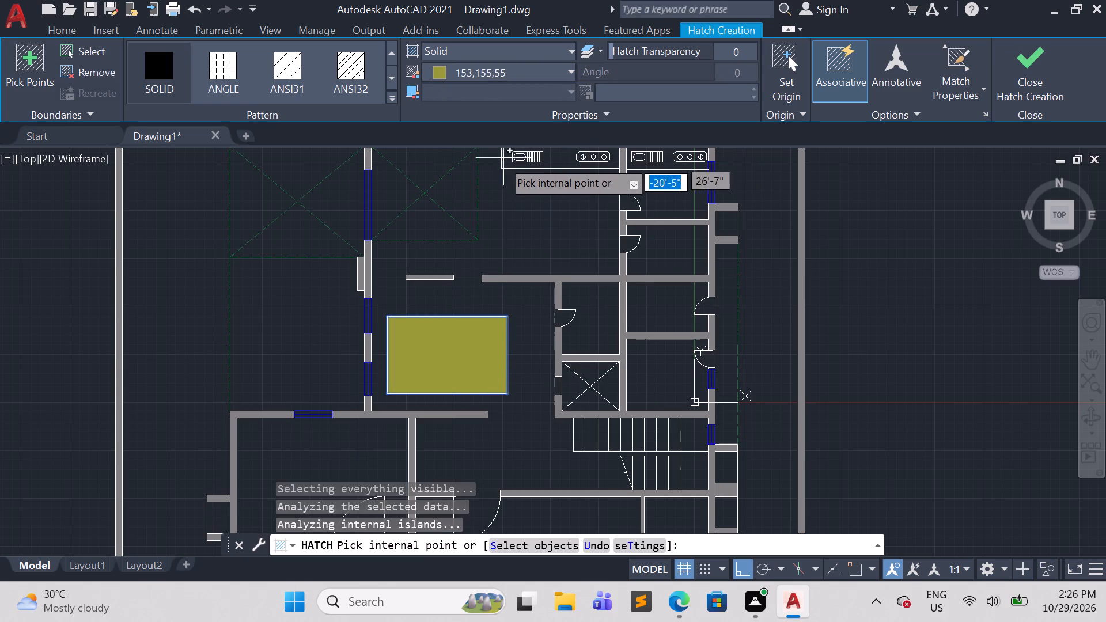
# Replace the living room rug's olive fill with a solid hatch in pale green 215,235,210.
pyautogui.hotkey('ctrl', 'z')
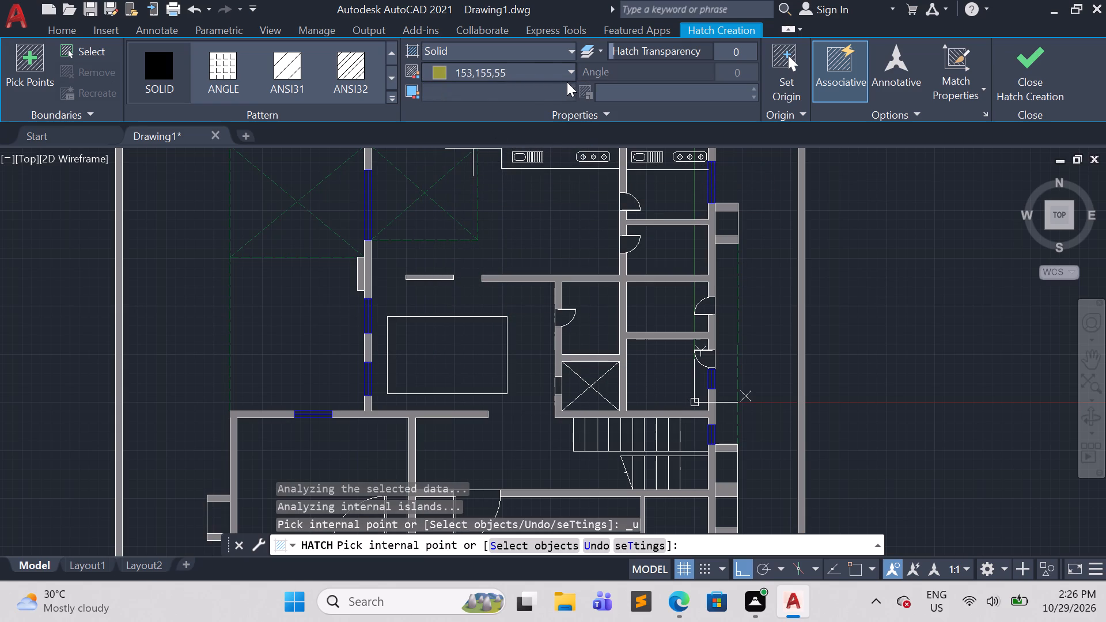
pyautogui.click(570, 69)
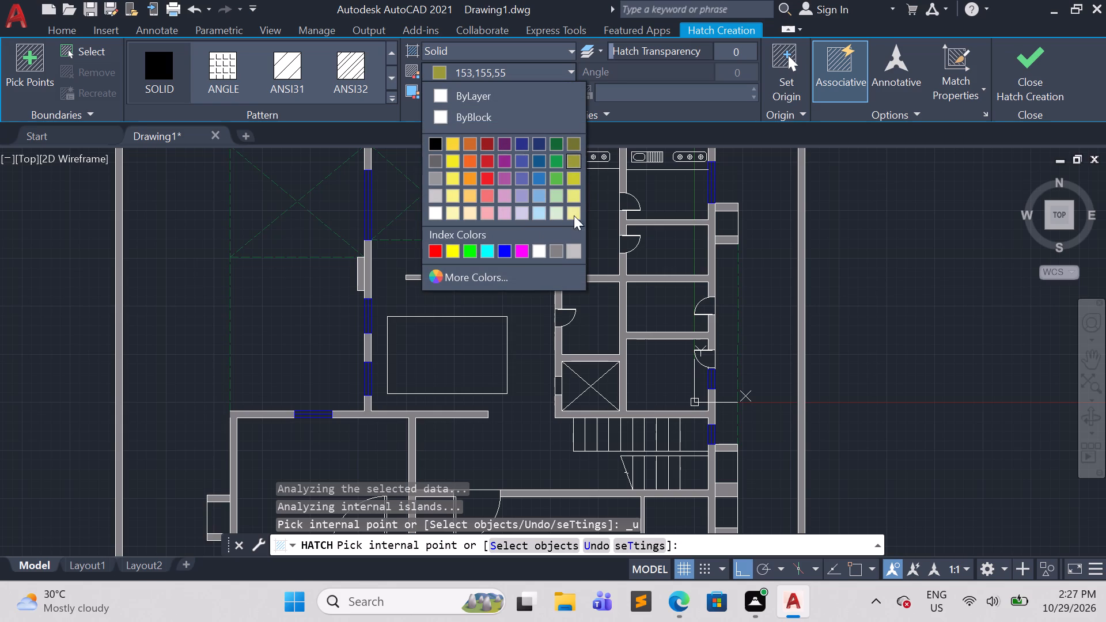
pyautogui.click(552, 211)
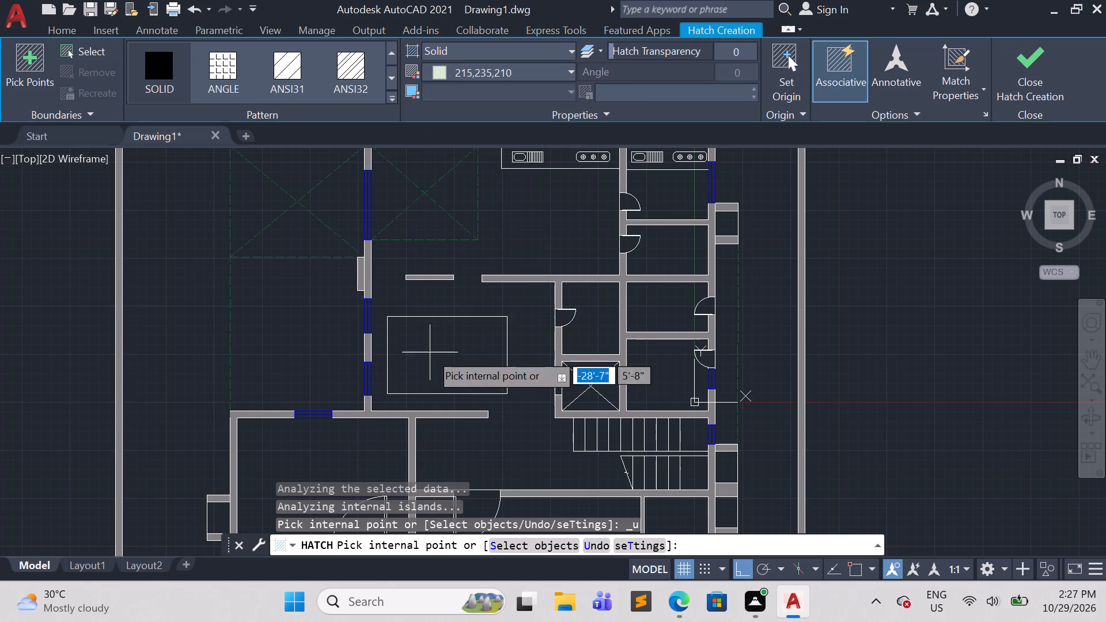
pyautogui.click(427, 351)
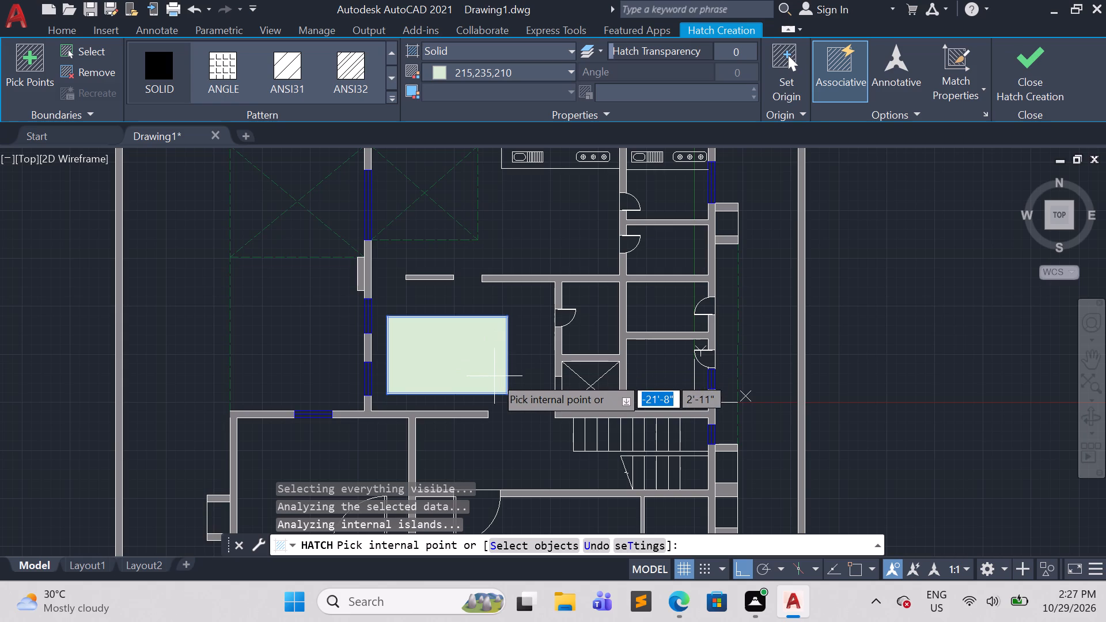
# Undo the pale green fill of the living room rug.
pyautogui.hotkey('ctrl', 'z')
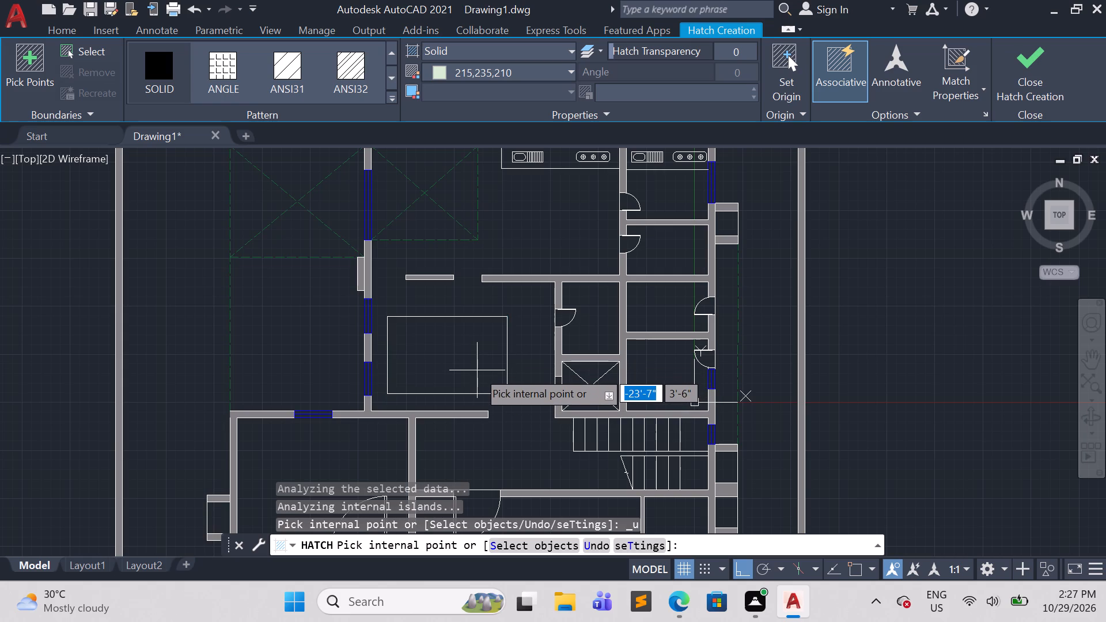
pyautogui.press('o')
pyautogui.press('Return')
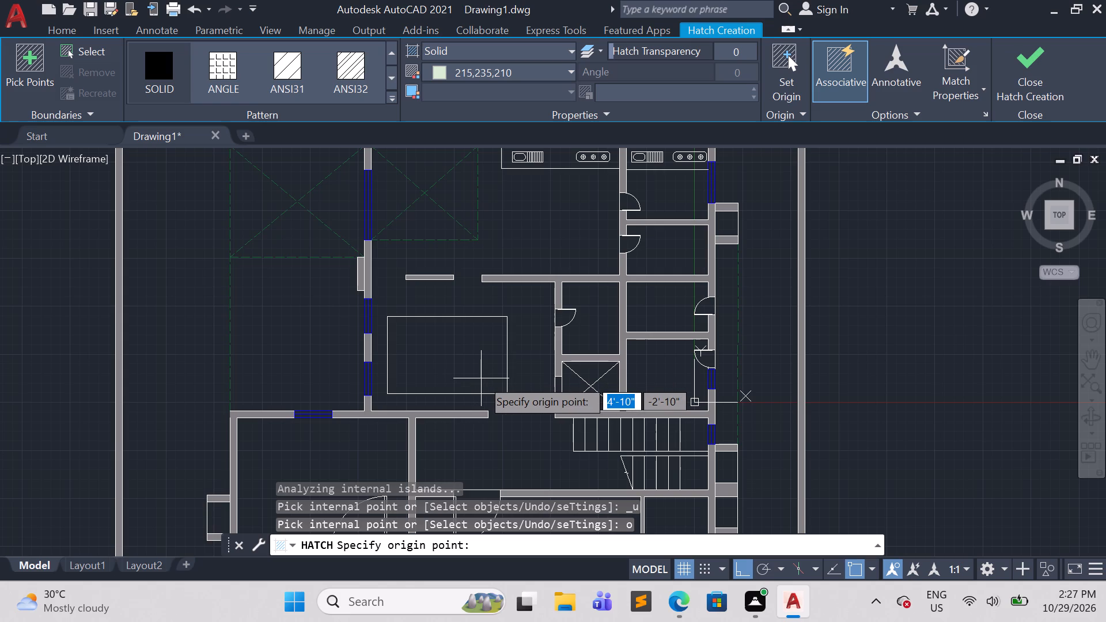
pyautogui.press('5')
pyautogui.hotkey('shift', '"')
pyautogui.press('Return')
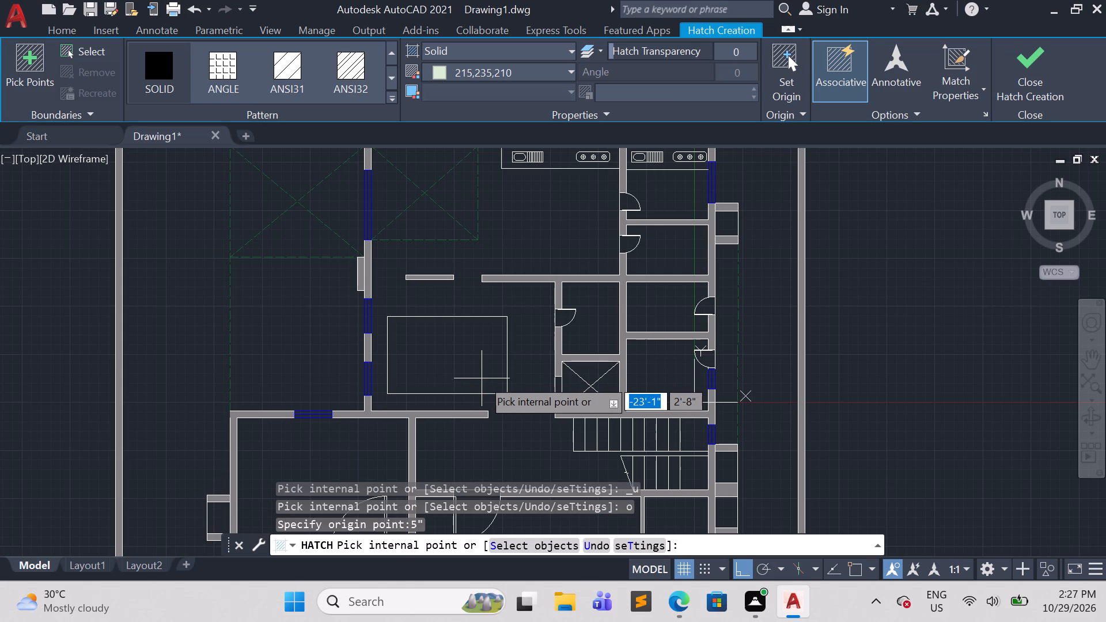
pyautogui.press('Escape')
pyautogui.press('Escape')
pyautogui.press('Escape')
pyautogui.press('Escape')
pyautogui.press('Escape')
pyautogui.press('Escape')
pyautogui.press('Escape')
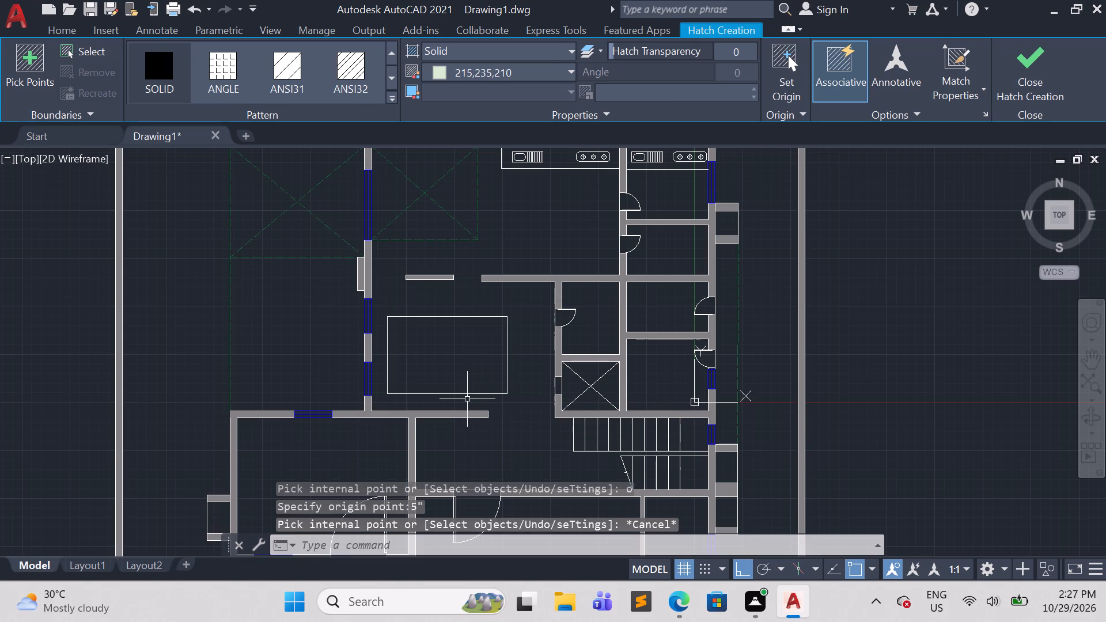
# Offset the living room rug rectangle 5" inward to form a border band.
pyautogui.press('o')
pyautogui.press('Return')
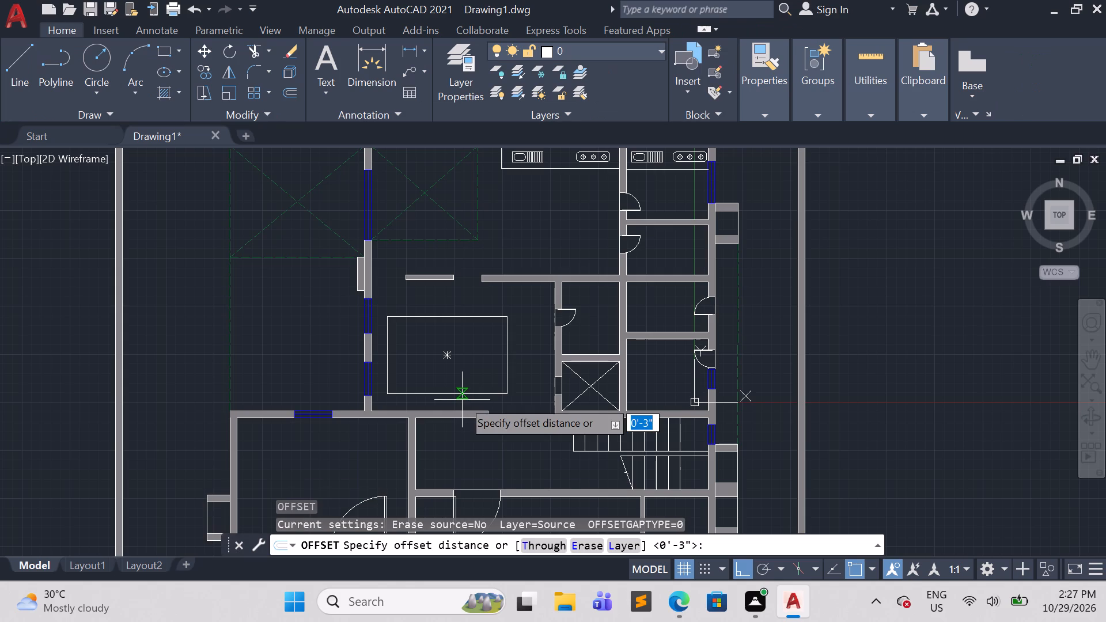
pyautogui.write('5"')
pyautogui.press('Return')
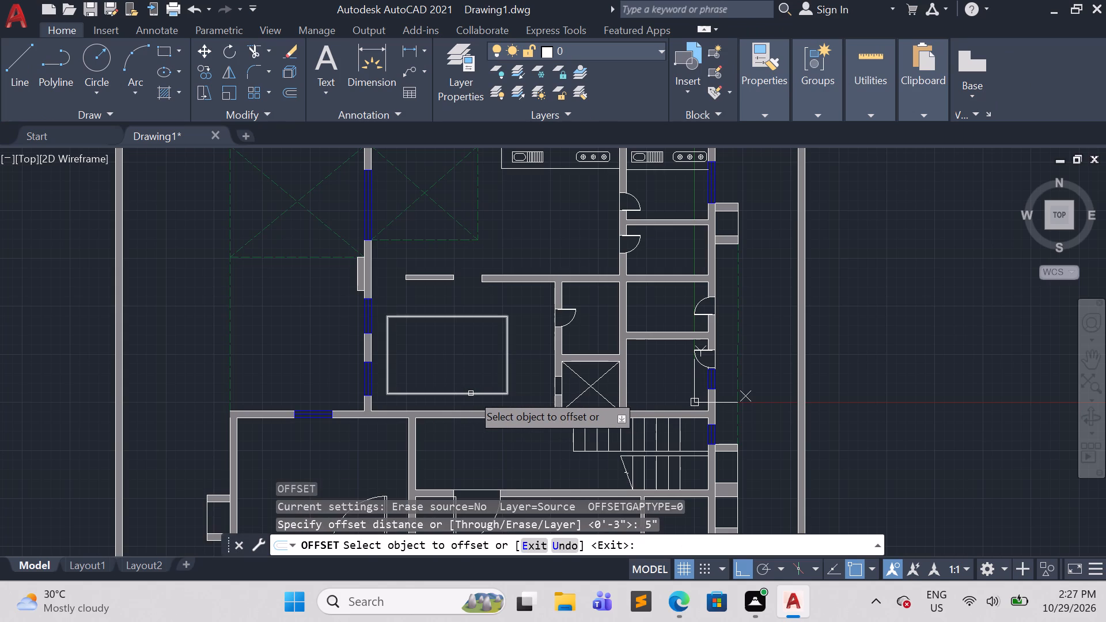
pyautogui.click(471, 389)
pyautogui.click(469, 392)
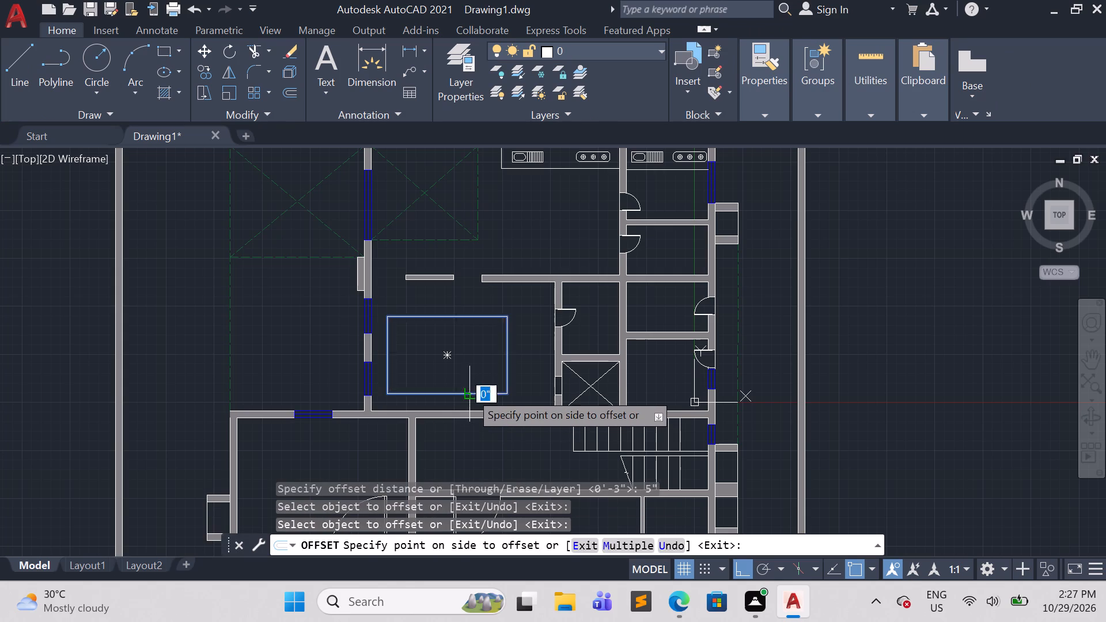
pyautogui.click(469, 374)
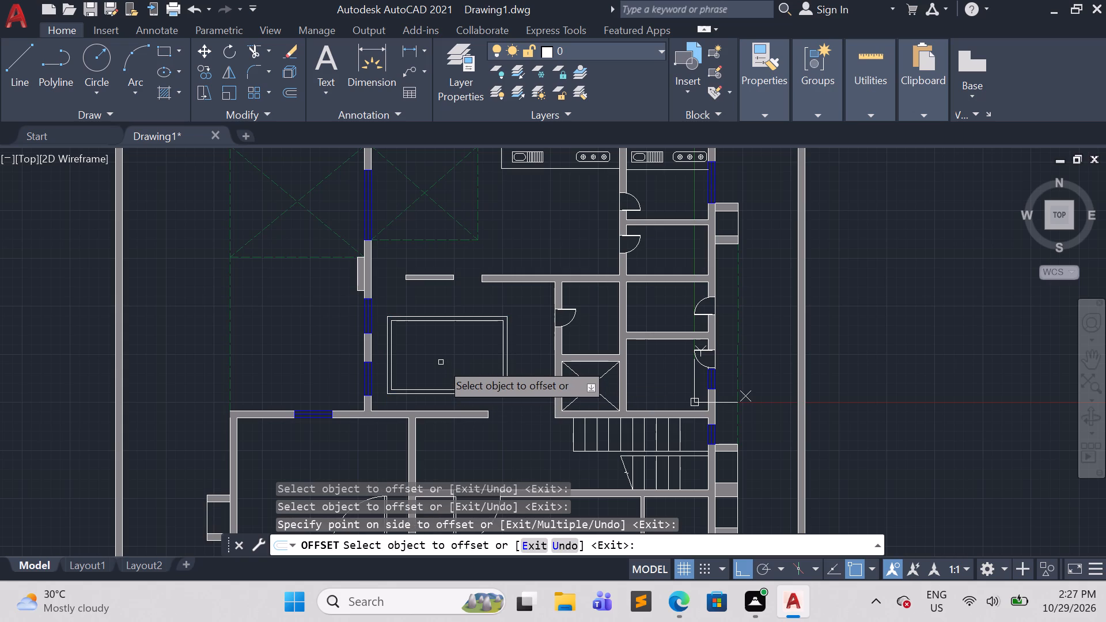
pyautogui.press('h')
pyautogui.press('Return')
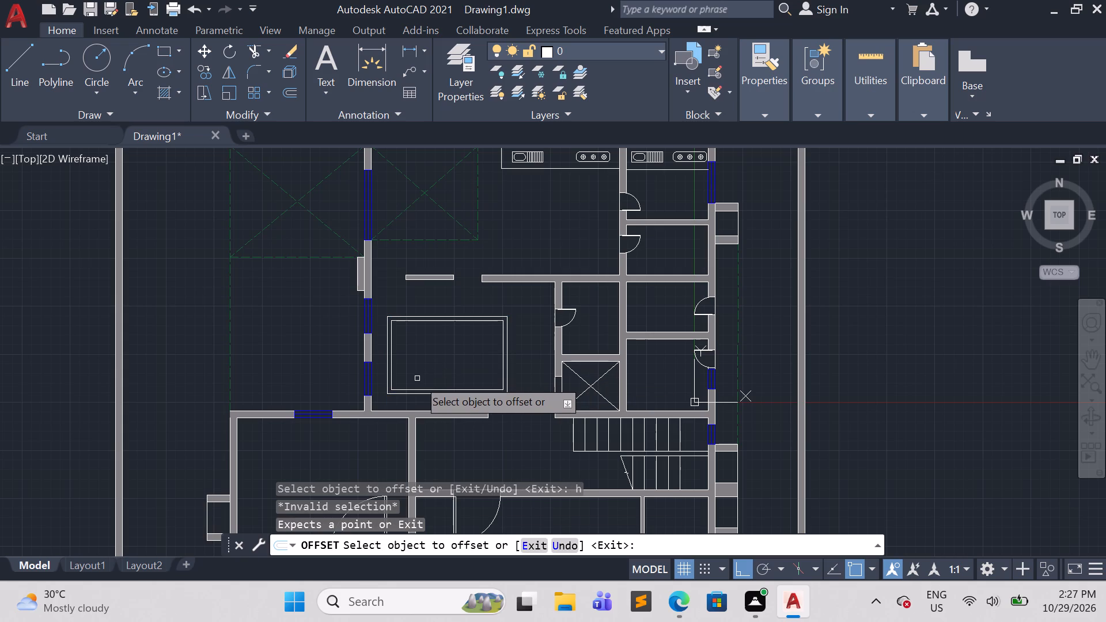
pyautogui.press('Escape')
pyautogui.press('Escape')
pyautogui.press('Escape')
# Fill the border band between the two rug rectangles with a solid hatch in pale green 215,235,210.
pyautogui.press('h')
pyautogui.press('Return')
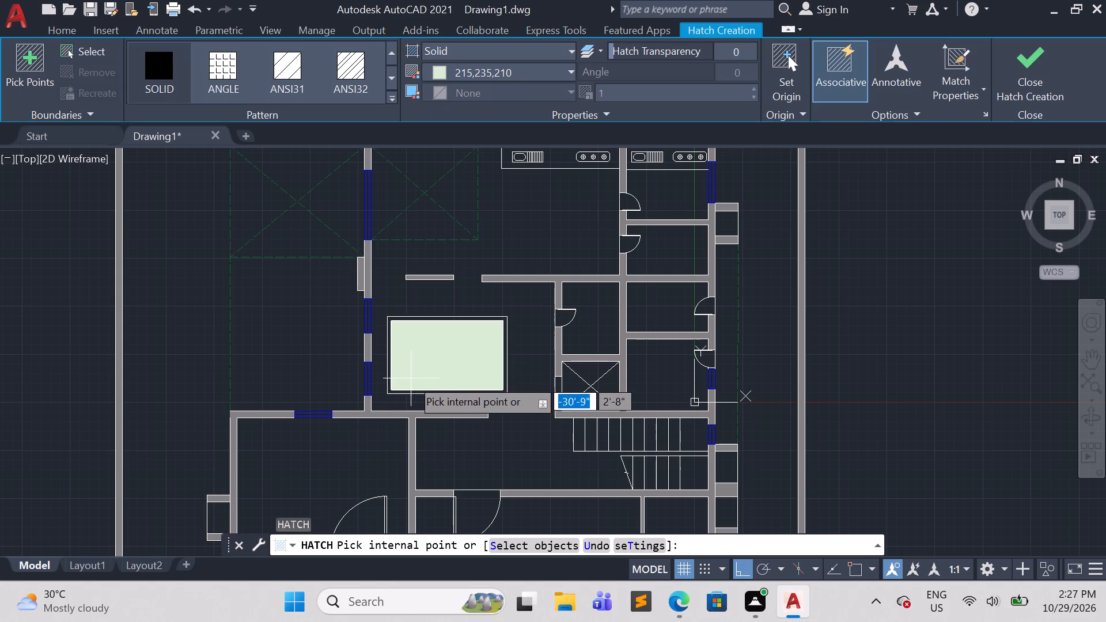
pyautogui.scroll(2, 380, 372)
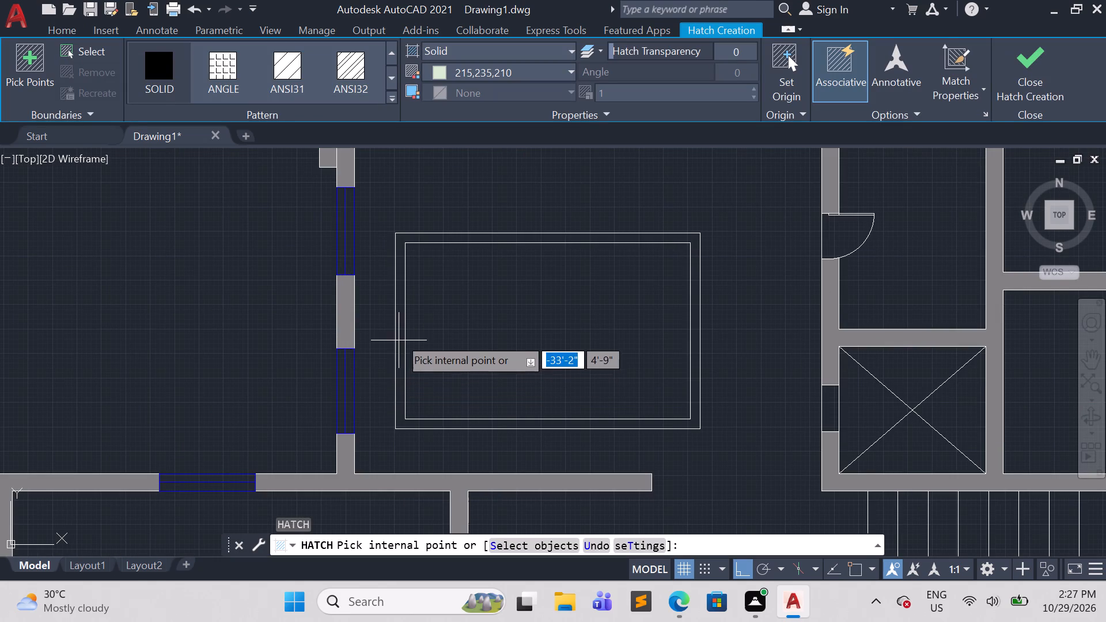
pyautogui.click(399, 333)
pyautogui.press('Escape')
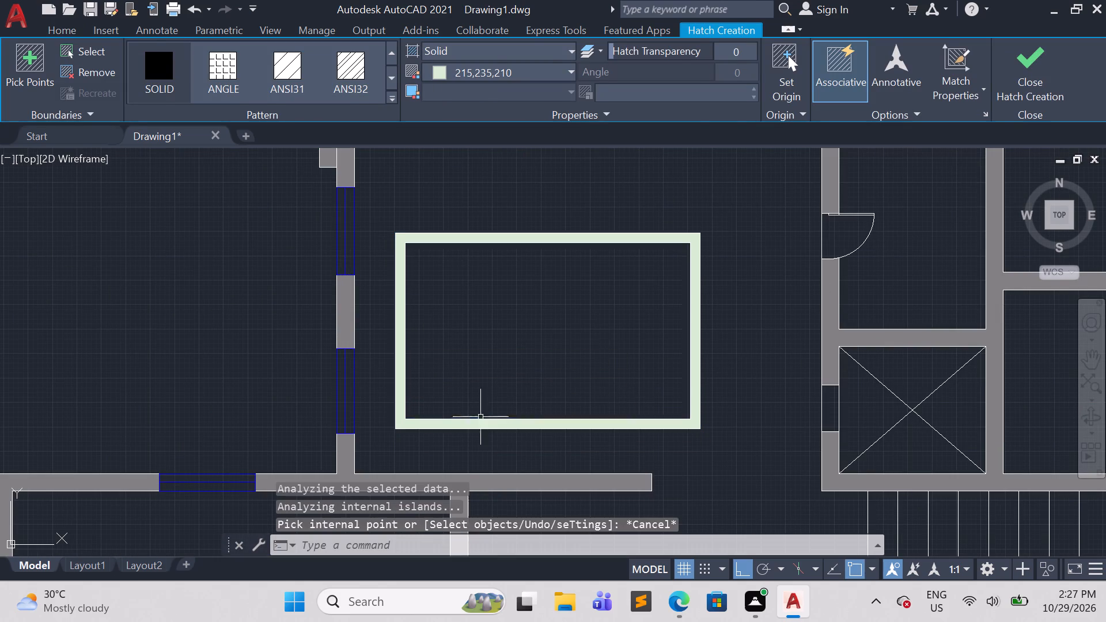
# Switch to the reference plan 123.pdf in Microsoft Edge and tile it side by side with the AutoCAD drawing.
pyautogui.scroll(-2, 547, 416)
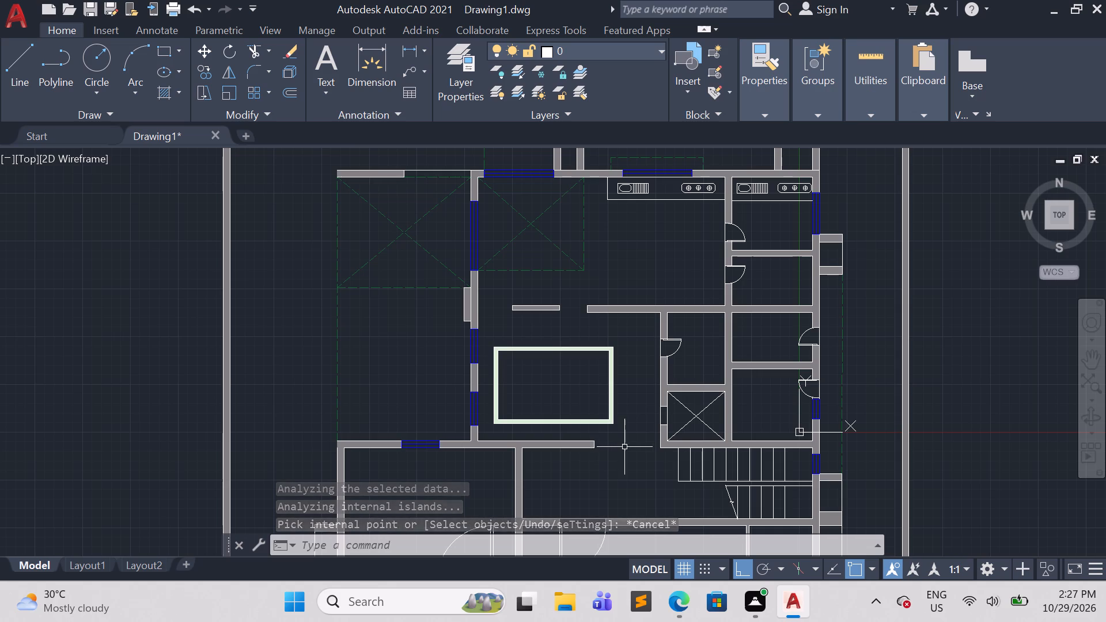
pyautogui.scroll(-2, 619, 453)
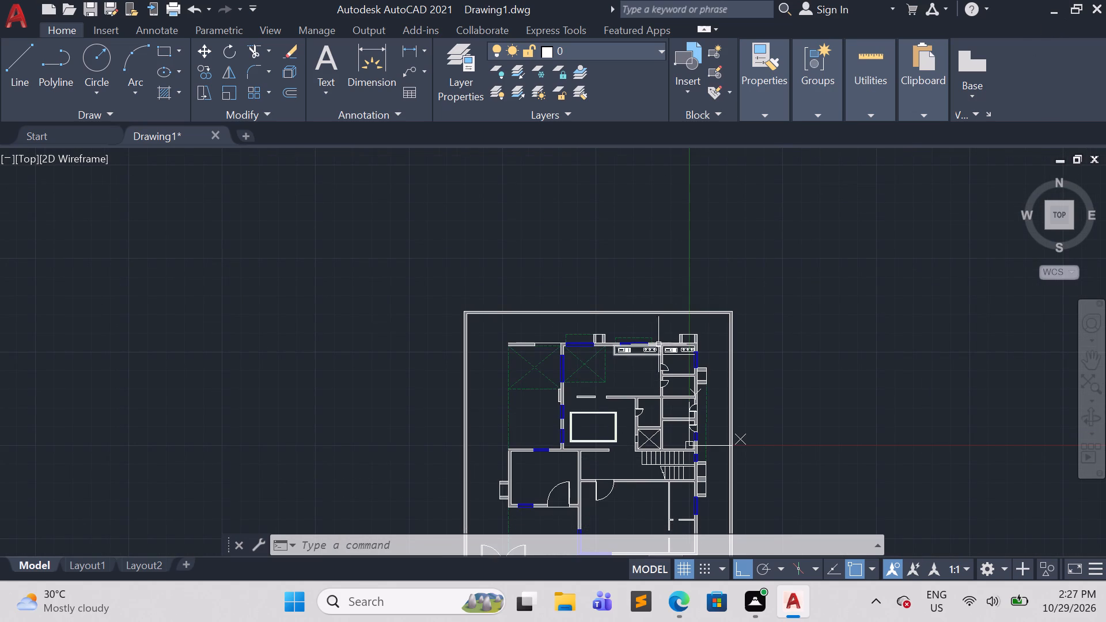
pyautogui.click(1058, 8)
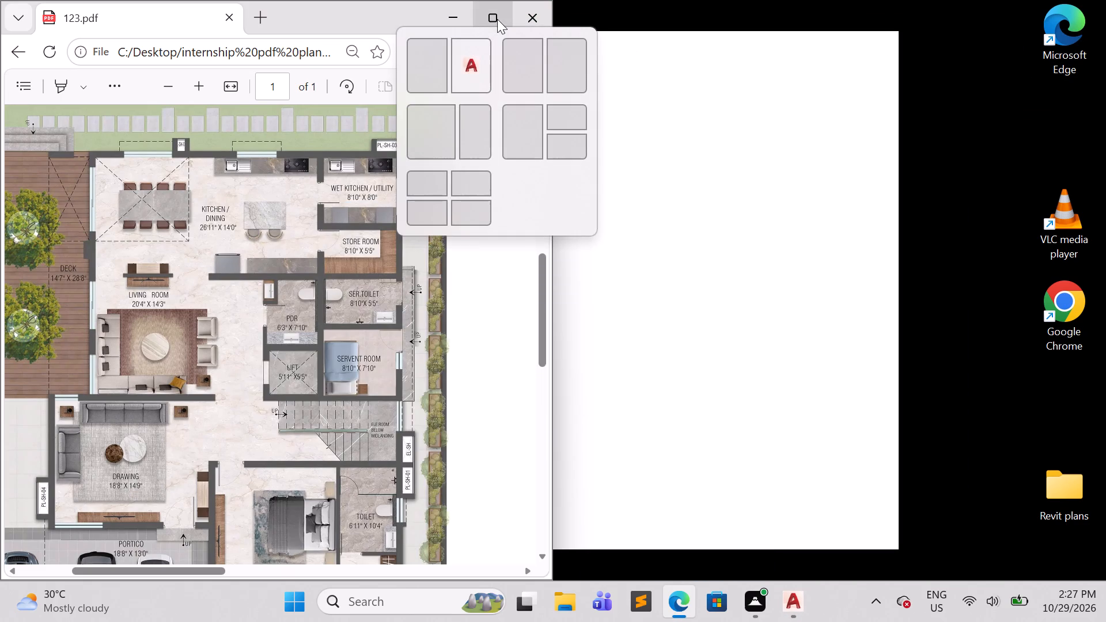
pyautogui.click(461, 68)
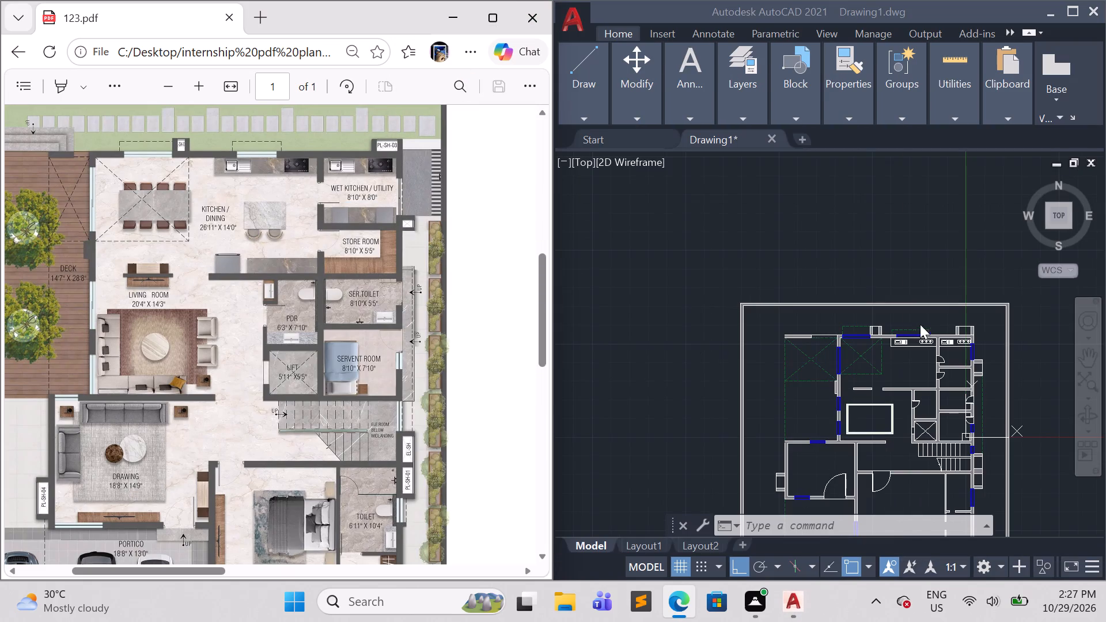
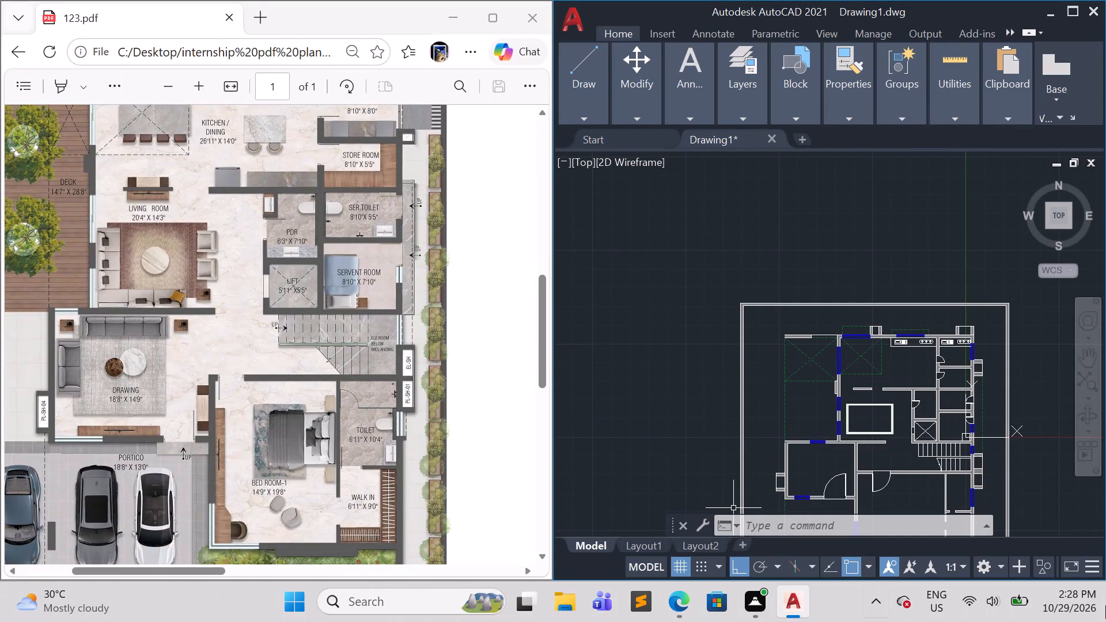
# Draw a rectangle about 14'-10" by 8'-6" for the bed in Bed Room-1, against the toilet-side wall.
pyautogui.scroll(-1, 948, 614)
pyautogui.scroll(1, 714, 621)
pyautogui.scroll(-2, 941, 366)
pyautogui.scroll(3, 952, 412)
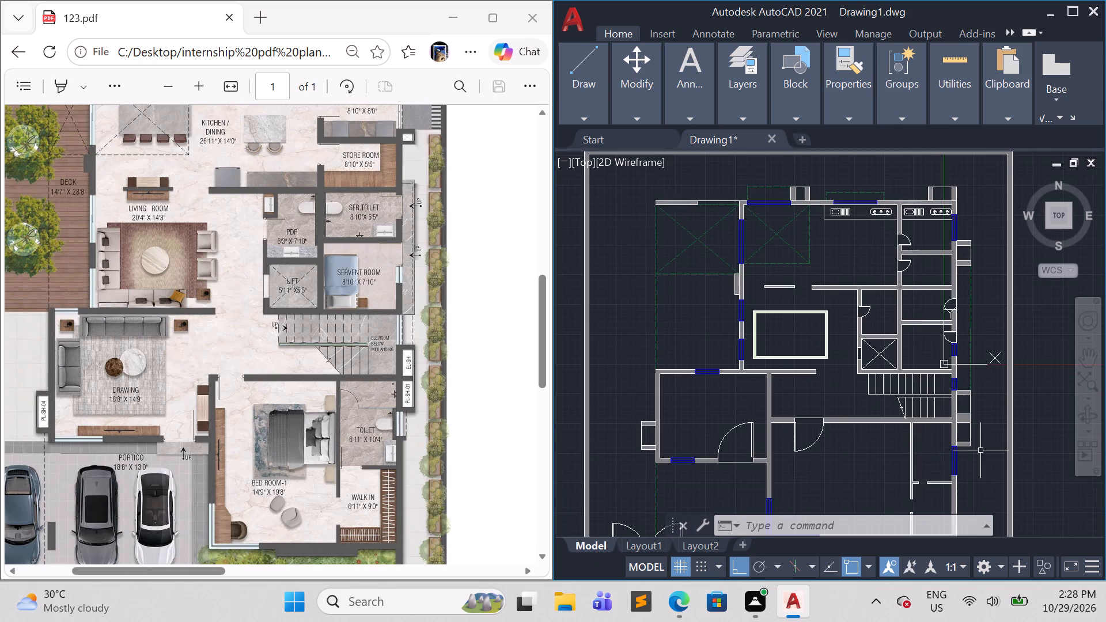
pyautogui.scroll(-1, 985, 450)
pyautogui.moveTo(1033, 449); pyautogui.dragTo(884, 369, button='middle')
pyautogui.scroll(1, 783, 416)
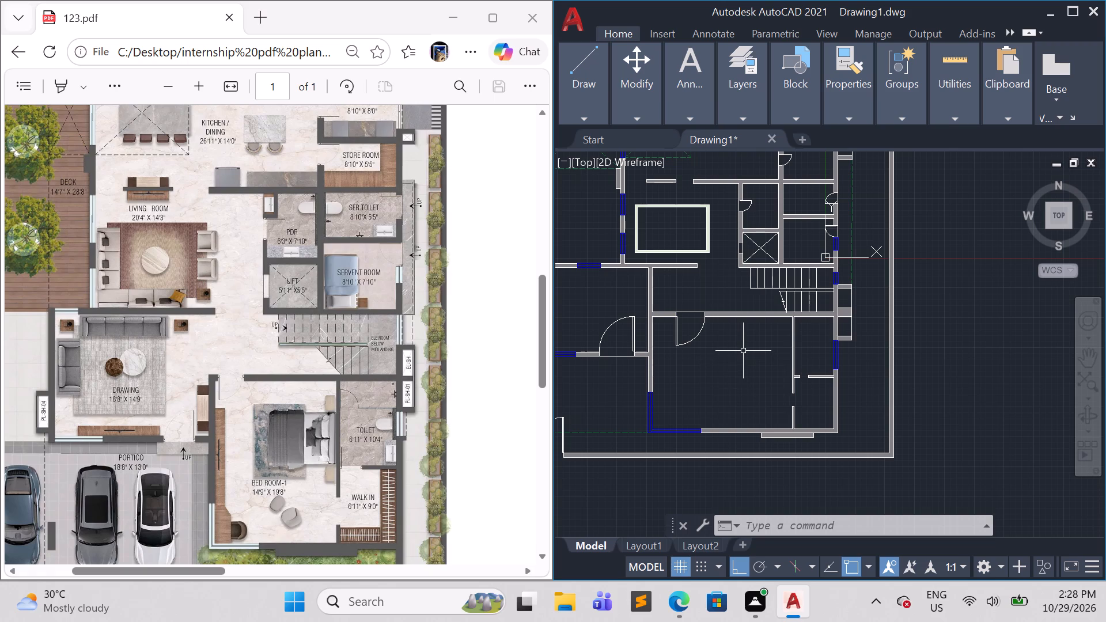
pyautogui.scroll(1, 747, 354)
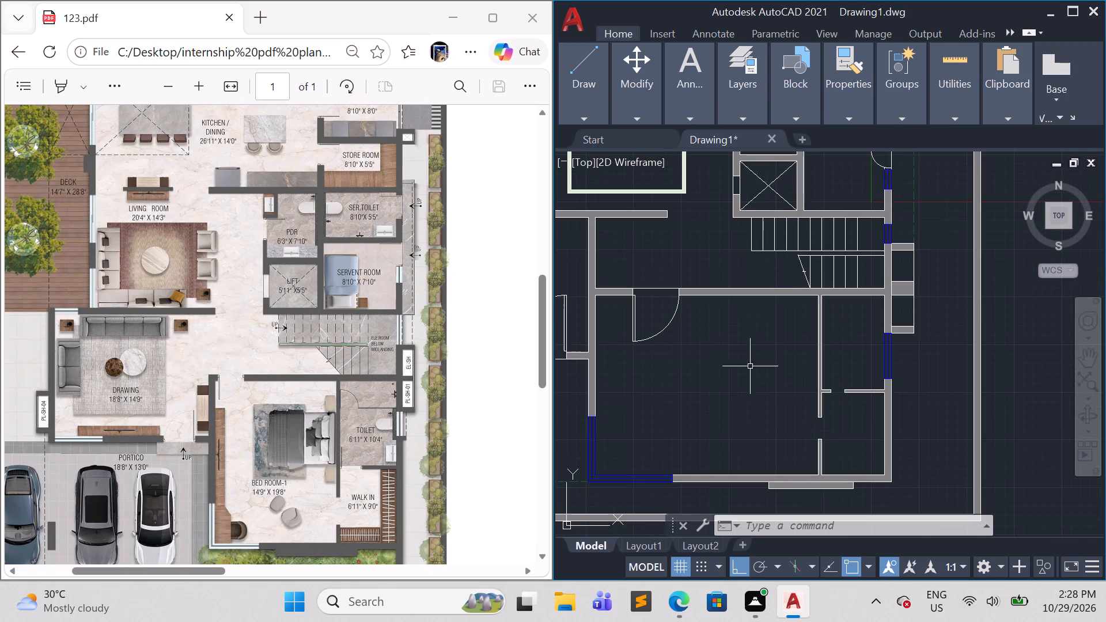
pyautogui.write('rec')
pyautogui.press('Return')
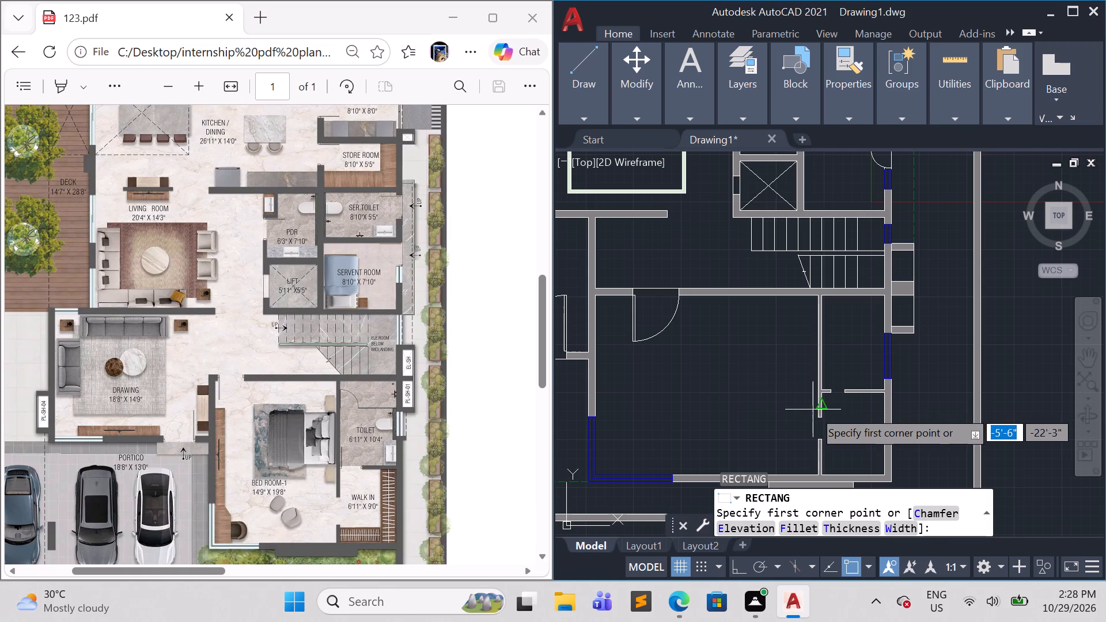
pyautogui.scroll(2, 813, 402)
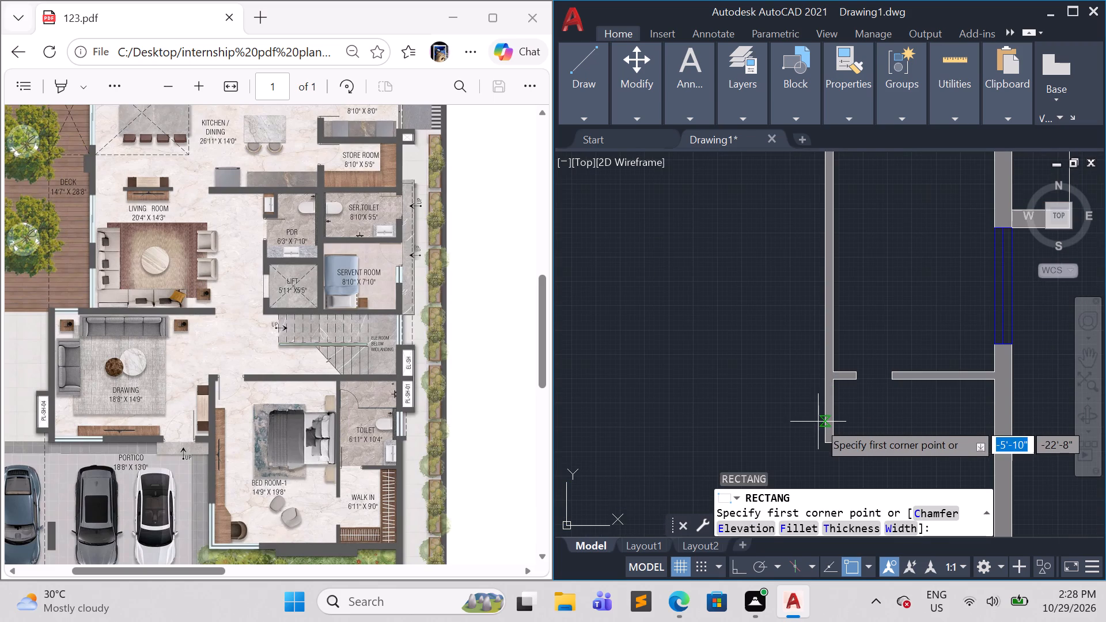
pyautogui.click(823, 413)
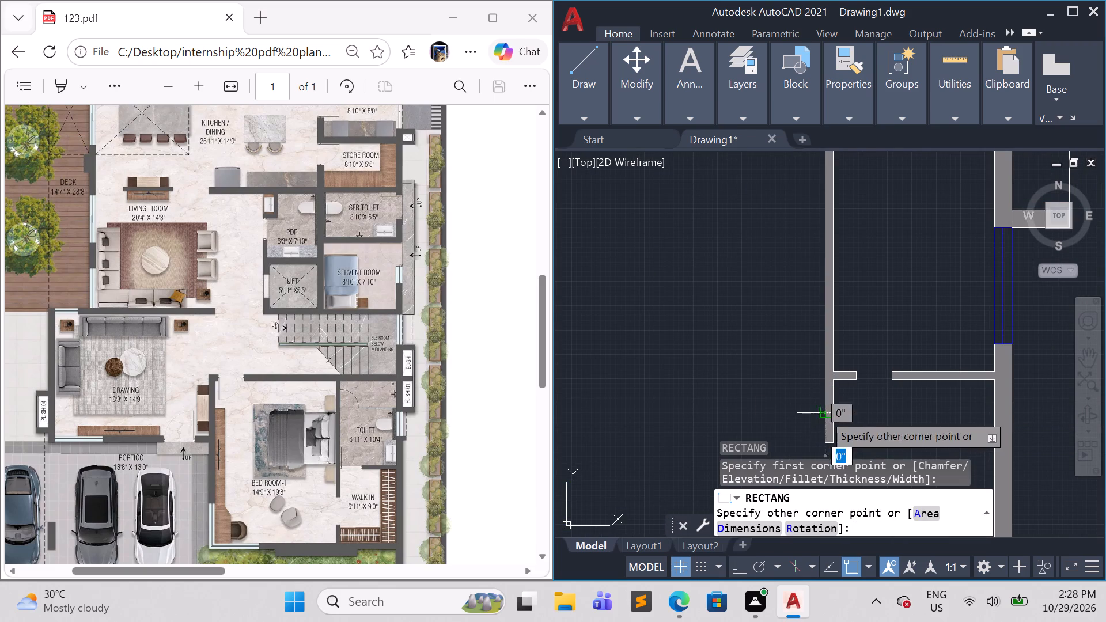
pyautogui.scroll(-4, 669, 377)
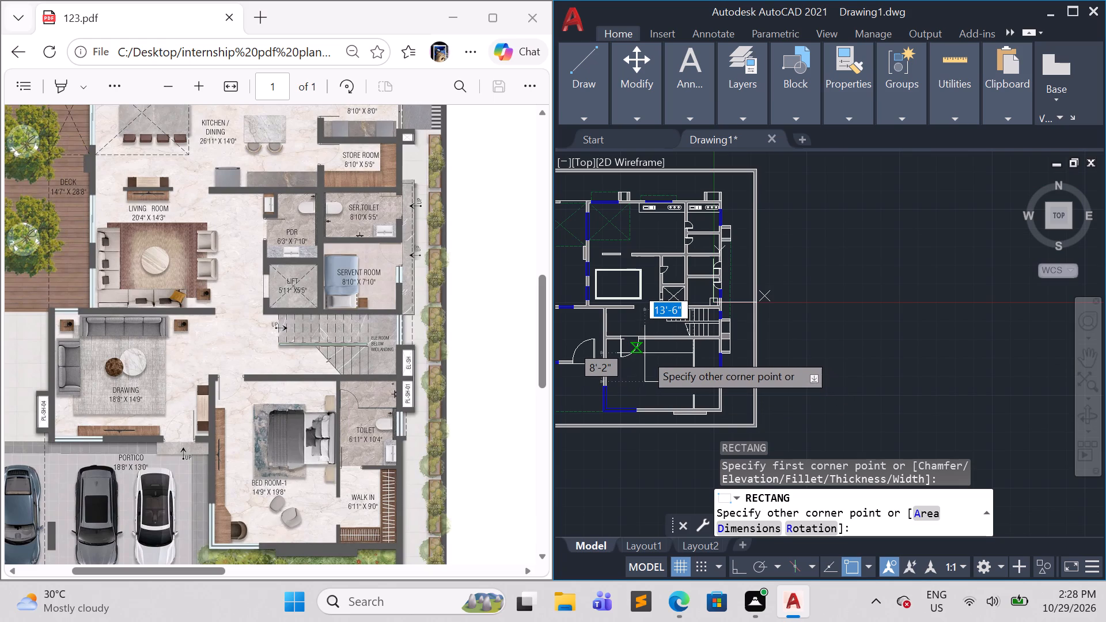
pyautogui.scroll(1, 645, 353)
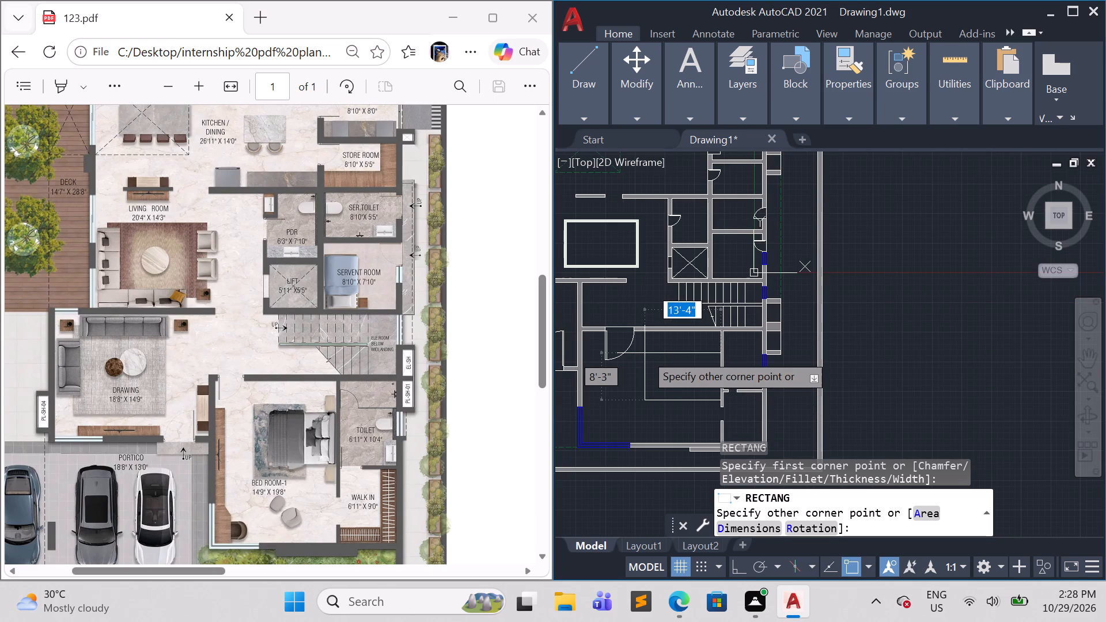
pyautogui.scroll(2, 645, 353)
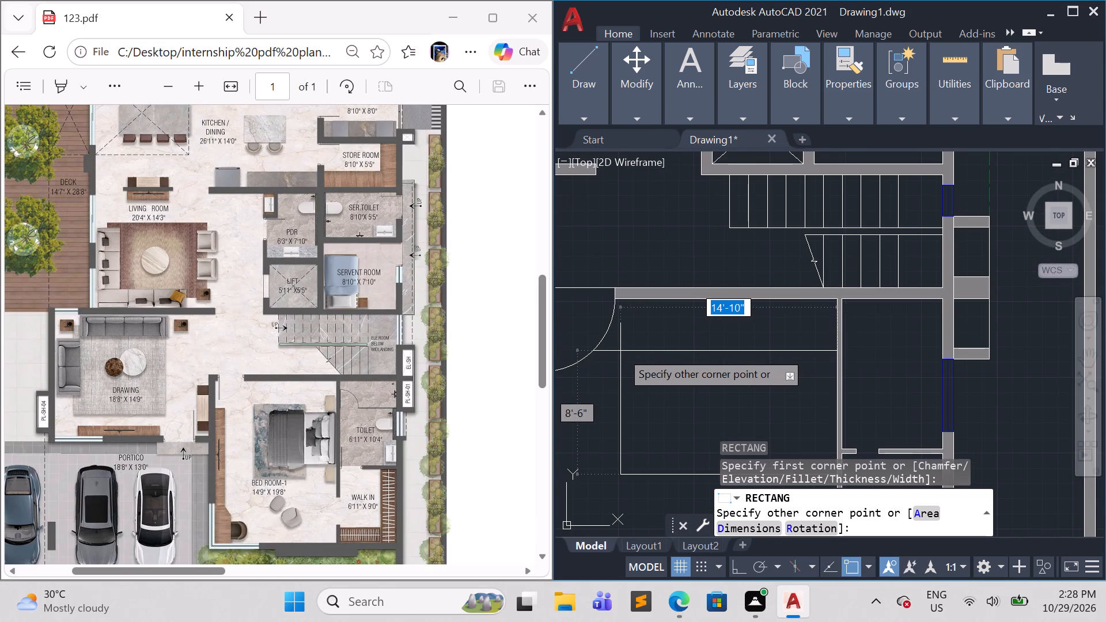
pyautogui.click(622, 350)
pyautogui.press('Escape')
# Offset the bed rectangle 5" inward to form a border band.
pyautogui.scroll(-1, 694, 373)
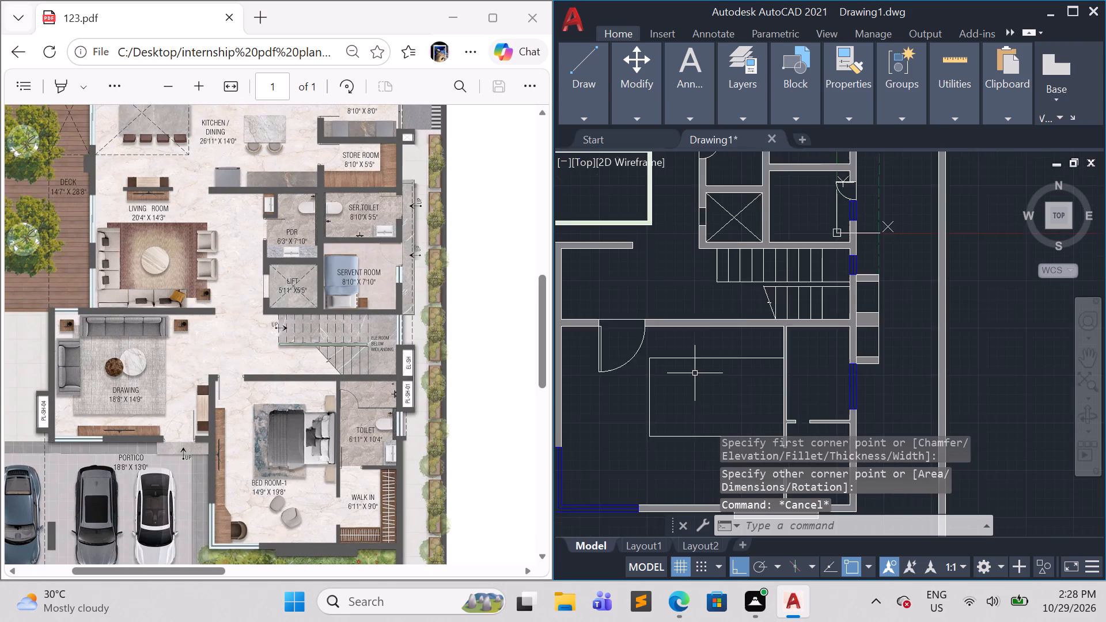
pyautogui.scroll(-1, 695, 373)
pyautogui.moveTo(702, 381); pyautogui.dragTo(808, 332, button='middle')
pyautogui.scroll(2, 805, 355)
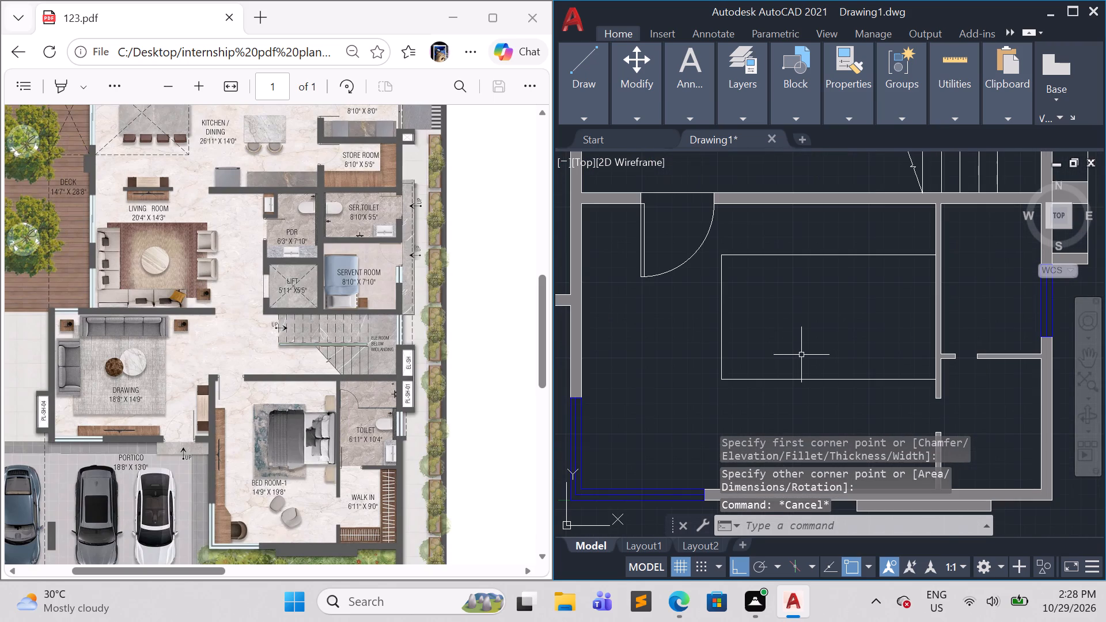
pyautogui.press('o')
pyautogui.press('Return')
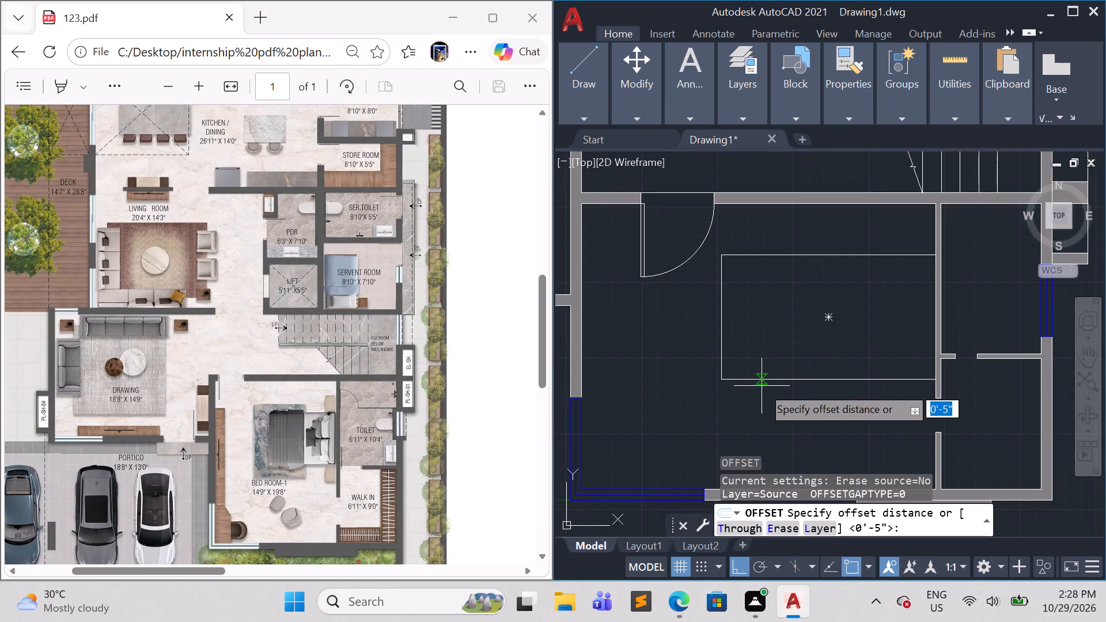
pyautogui.press('Return')
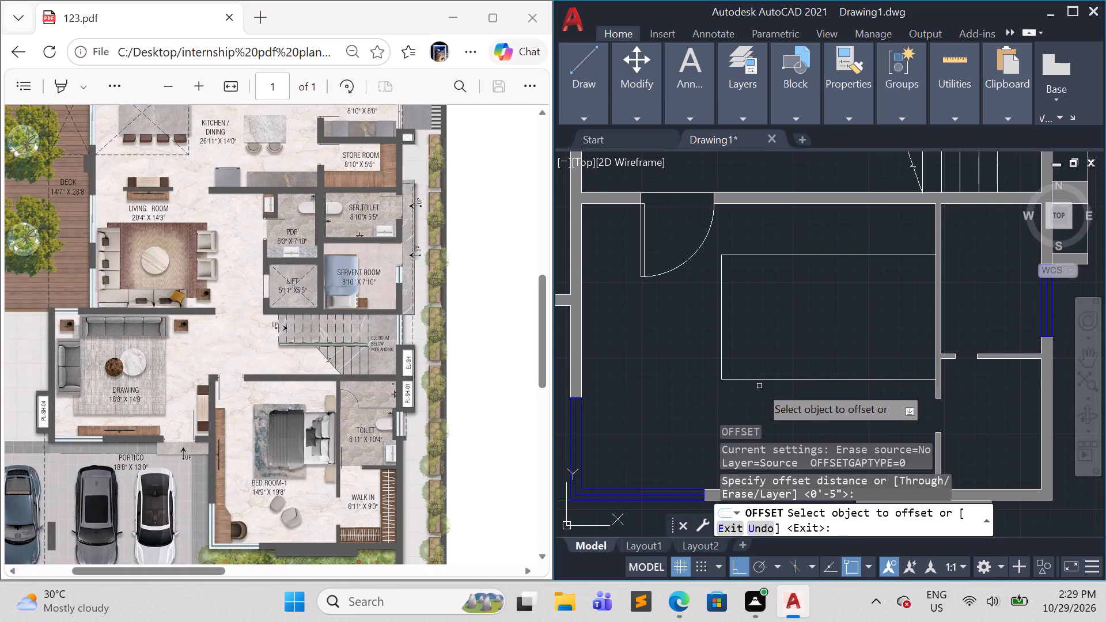
pyautogui.click(763, 378)
pyautogui.click(774, 337)
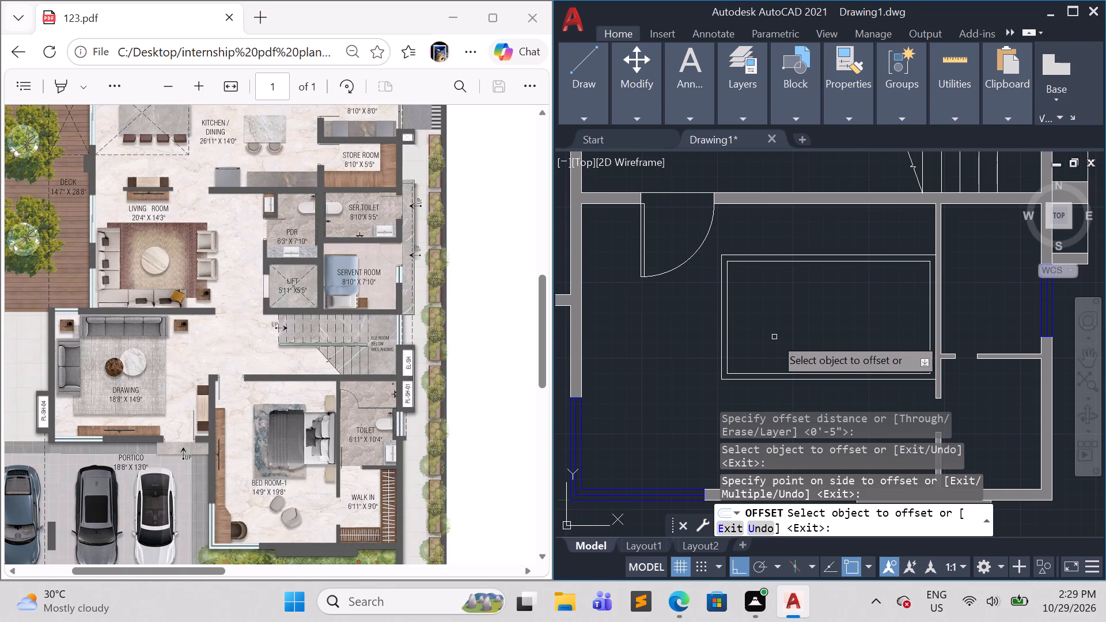
pyautogui.press('h')
pyautogui.press('Return')
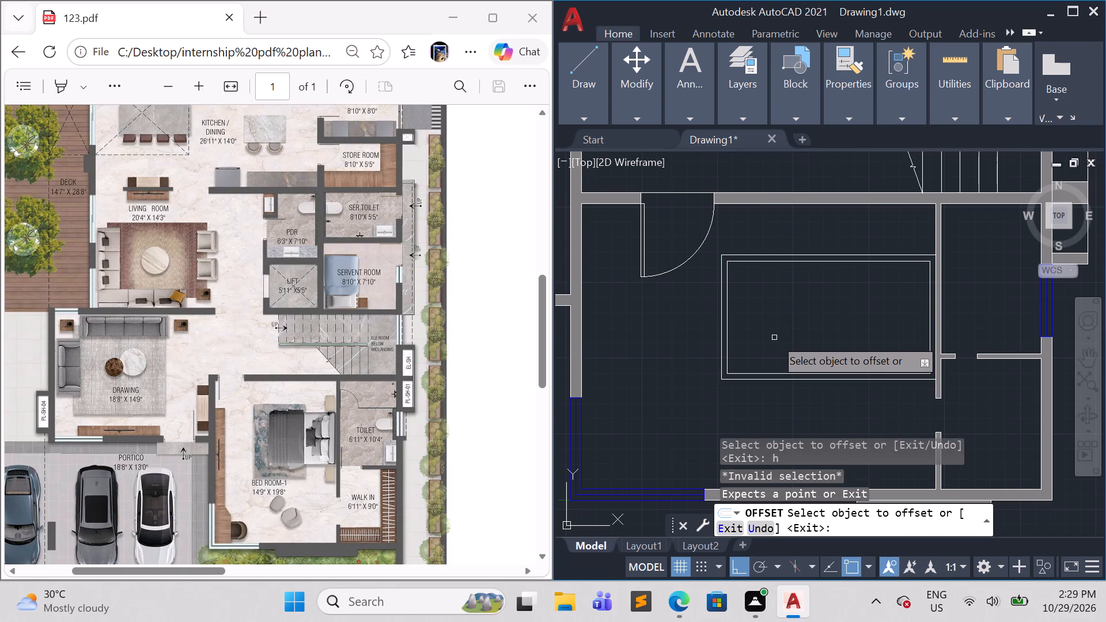
pyautogui.press('Escape')
# Fill the band between the two bed rectangles with the same pale green solid hatch as the living room rug.
pyautogui.press('h')
pyautogui.press('Return')
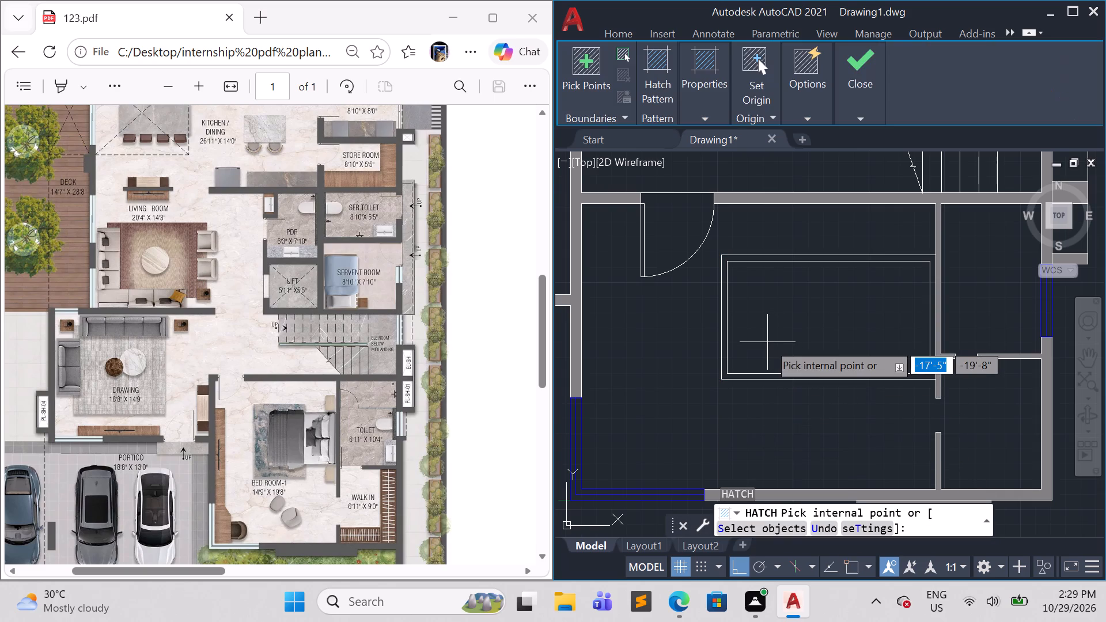
pyautogui.click(724, 362)
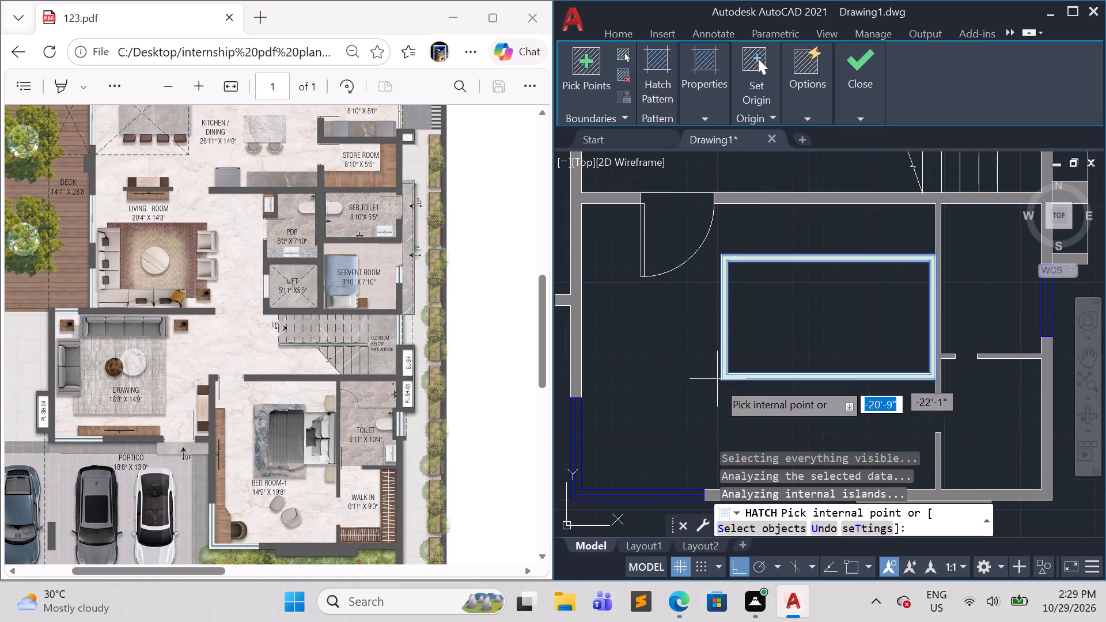
pyautogui.press('Escape')
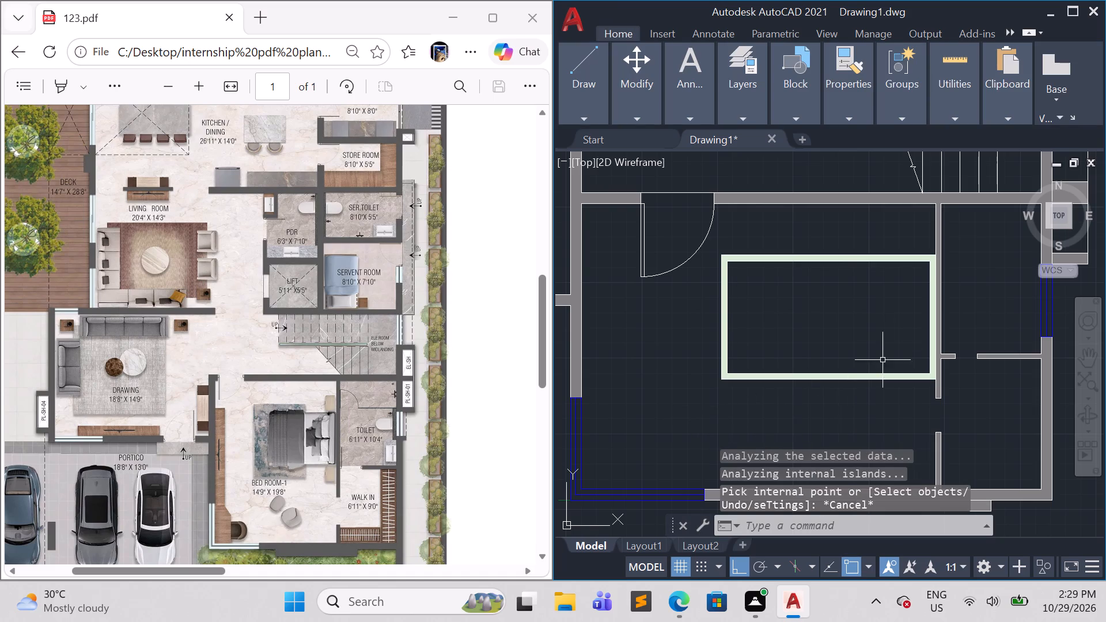
# Draw a line across the bed about 3'-5" from the inner headboard-side edge, and another from its midpoint to that edge, marking two pillow areas.
pyautogui.scroll(1, 905, 314)
pyautogui.press('l')
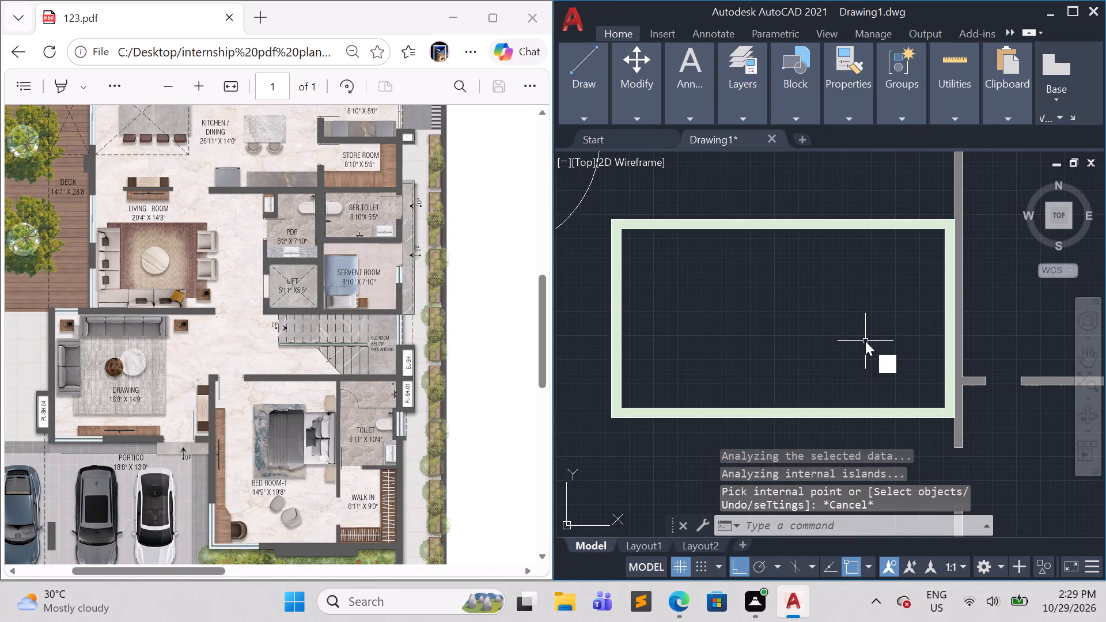
pyautogui.press('Return')
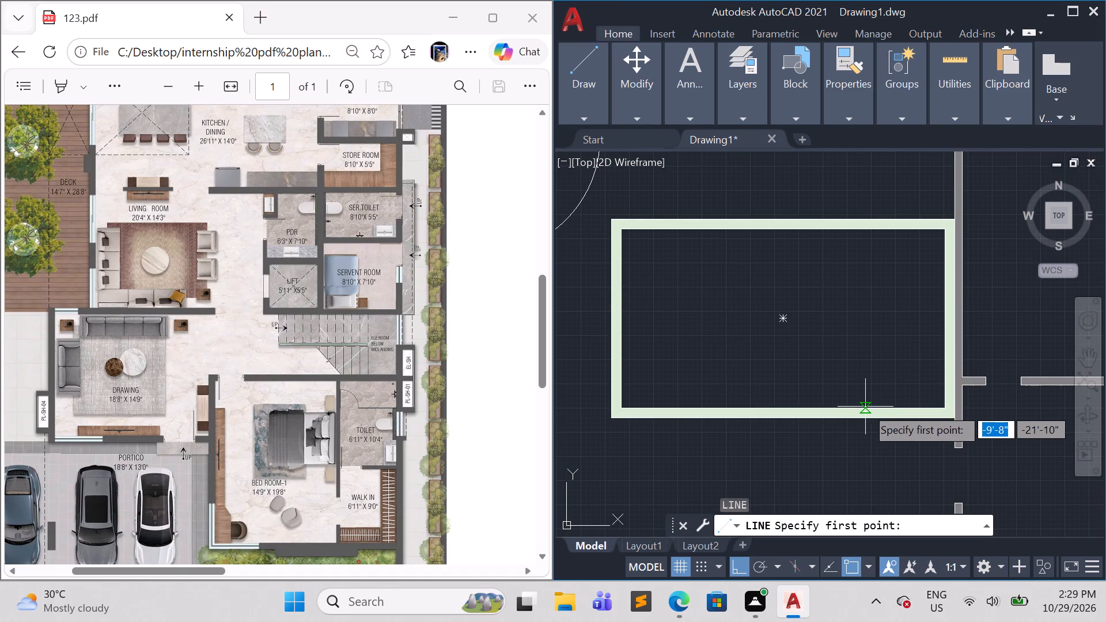
pyautogui.click(865, 407)
pyautogui.click(862, 231)
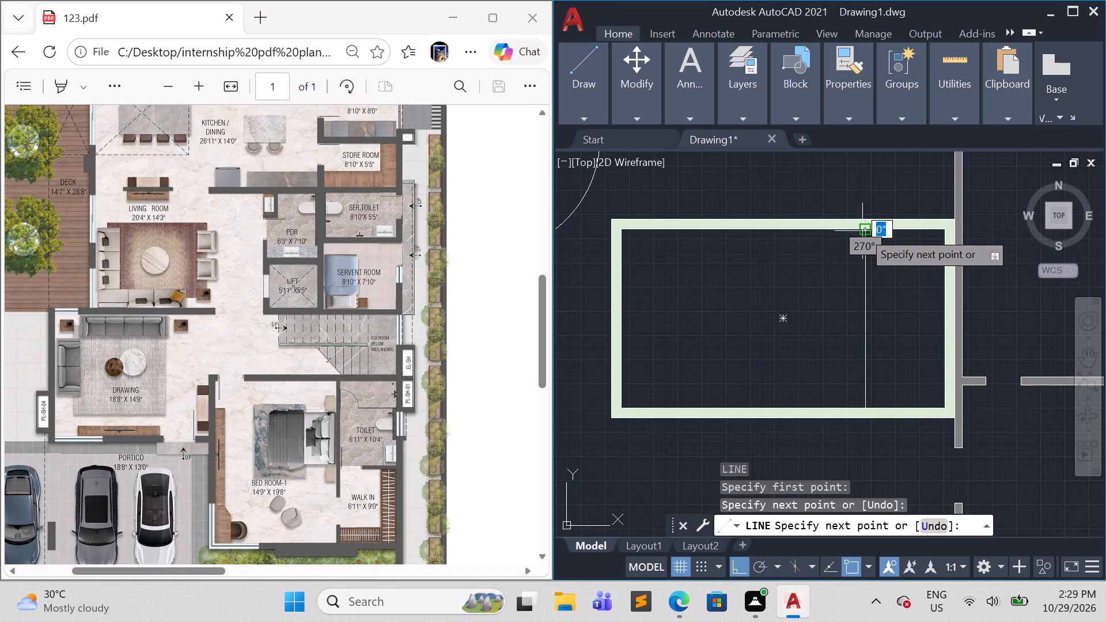
pyautogui.press('Escape')
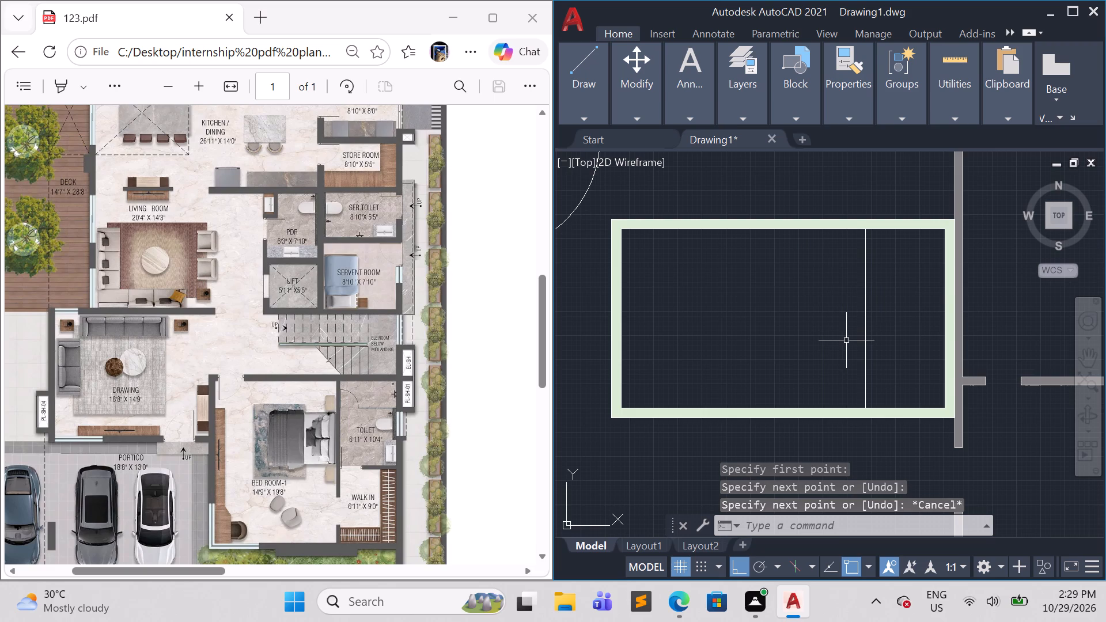
pyautogui.press('l')
pyautogui.press('Return')
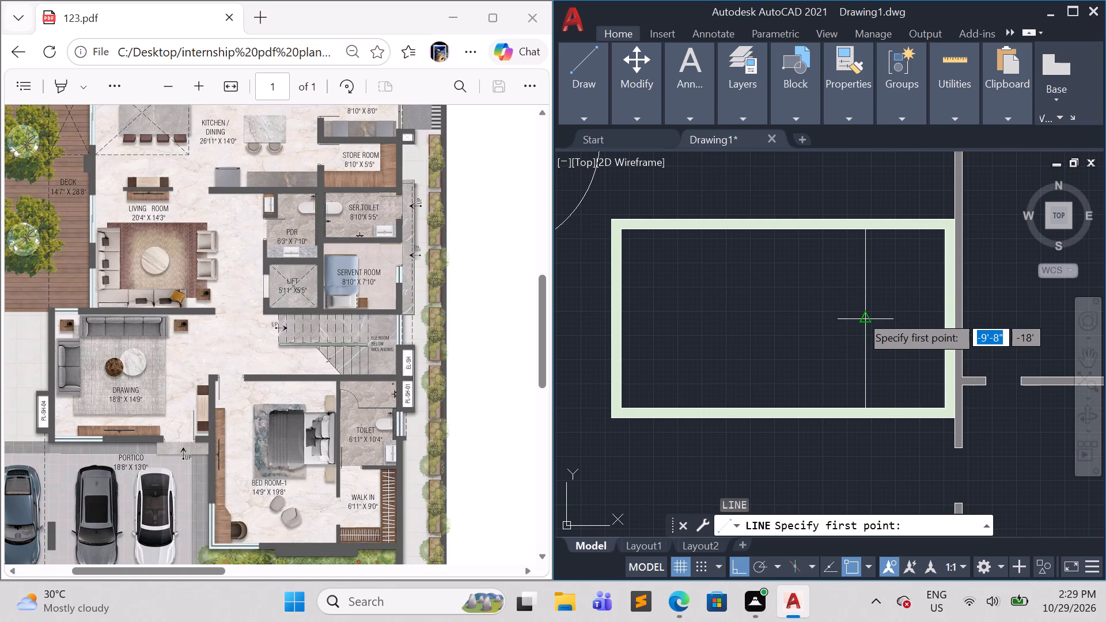
pyautogui.click(860, 314)
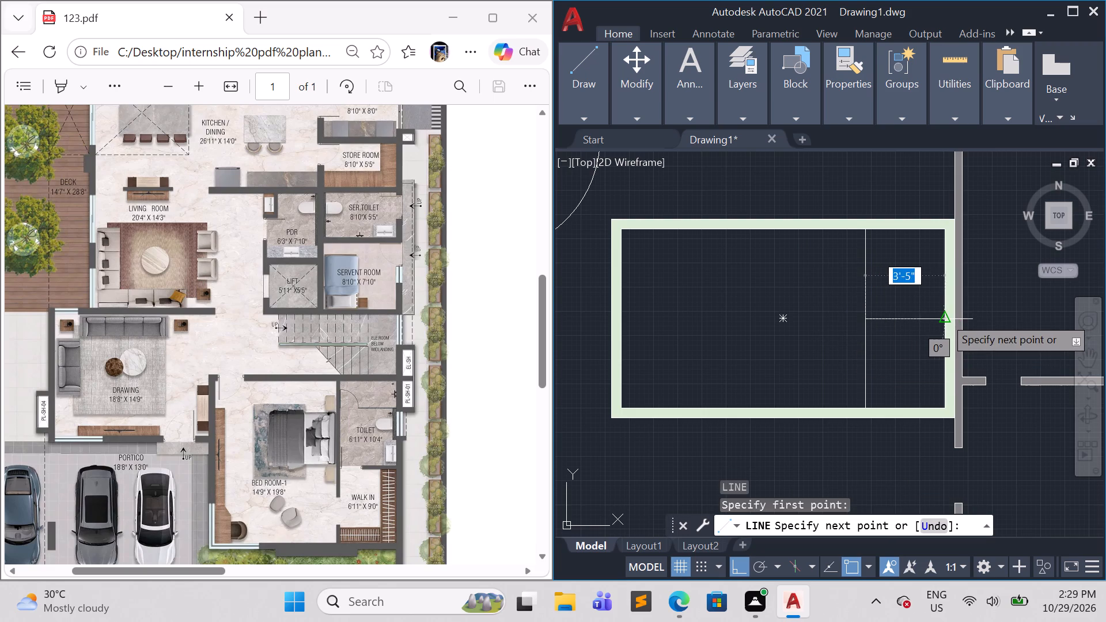
pyautogui.click(944, 316)
pyautogui.press('Escape')
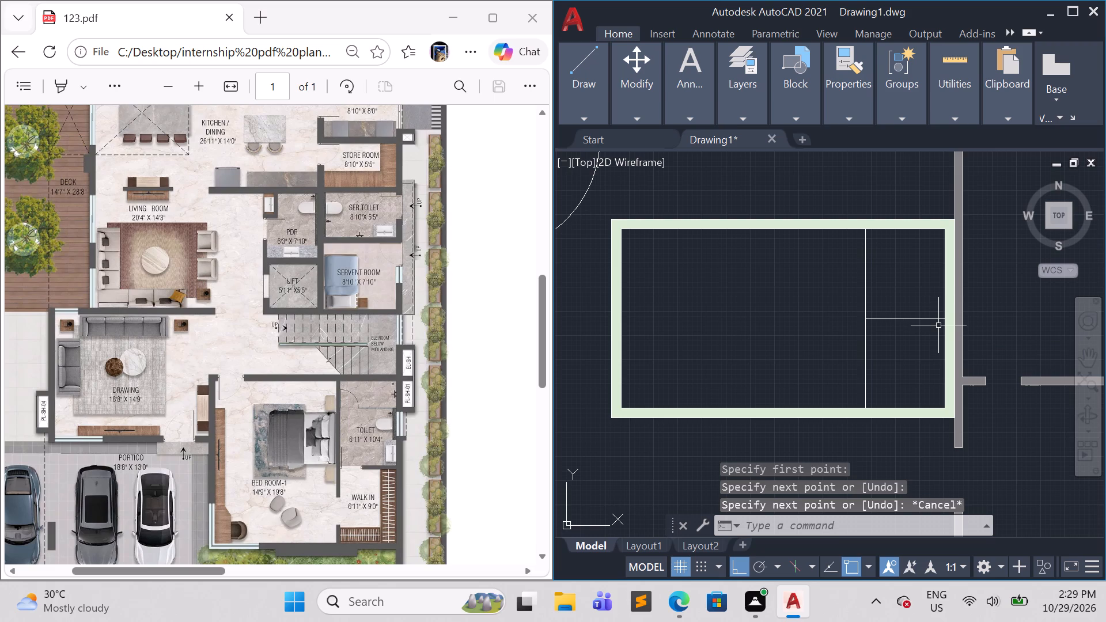
# Draw a pillow rectangle about 3' long inside the upper half of the bed's head area.
pyautogui.write('rec')
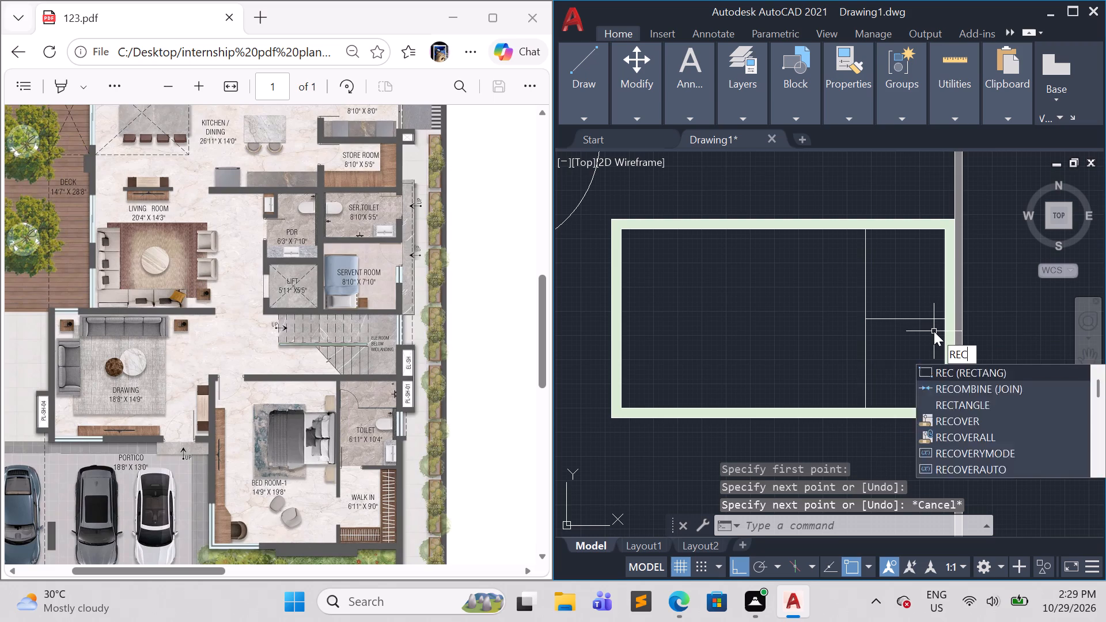
pyautogui.press('Return')
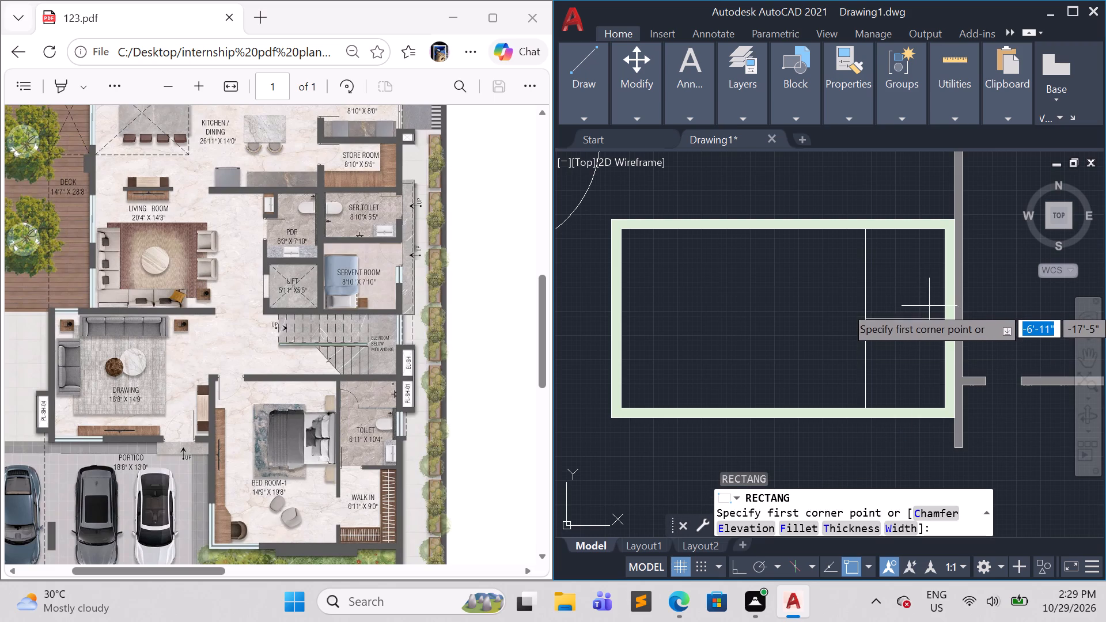
pyautogui.click(933, 309)
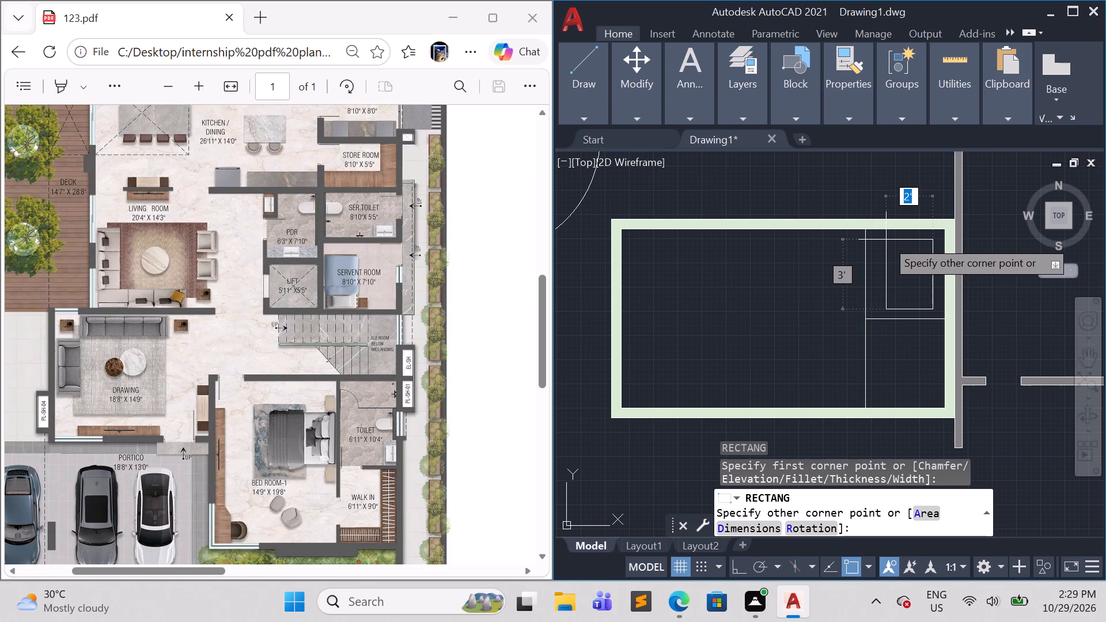
pyautogui.click(878, 238)
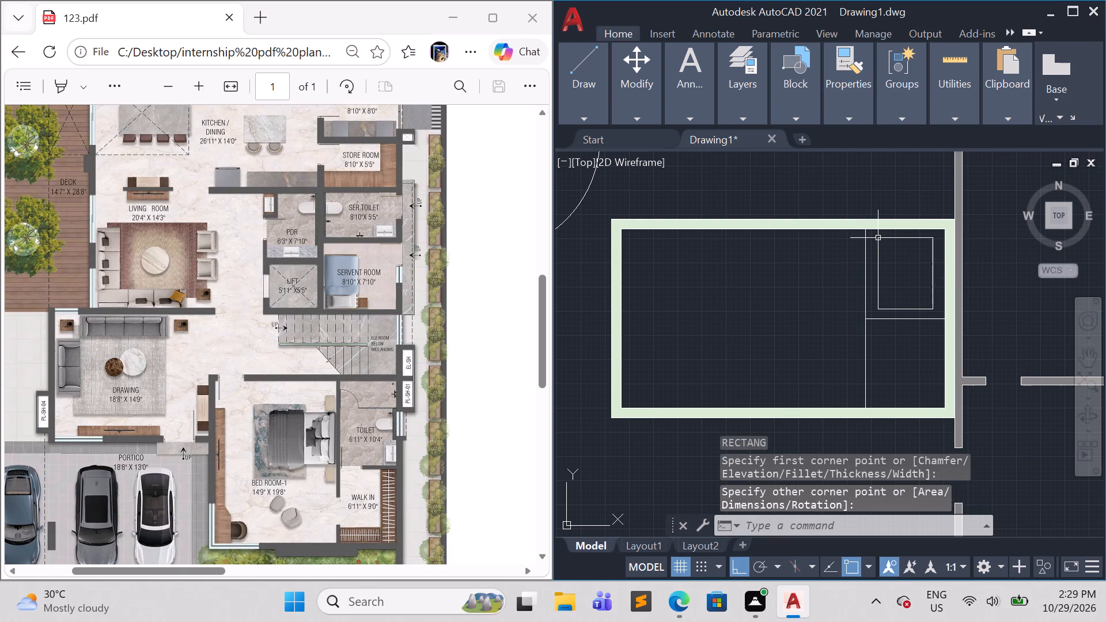
# Fillet all four corners of the upper pillow rectangle with a 4" radius.
pyautogui.scroll(1, 887, 273)
pyautogui.press('f')
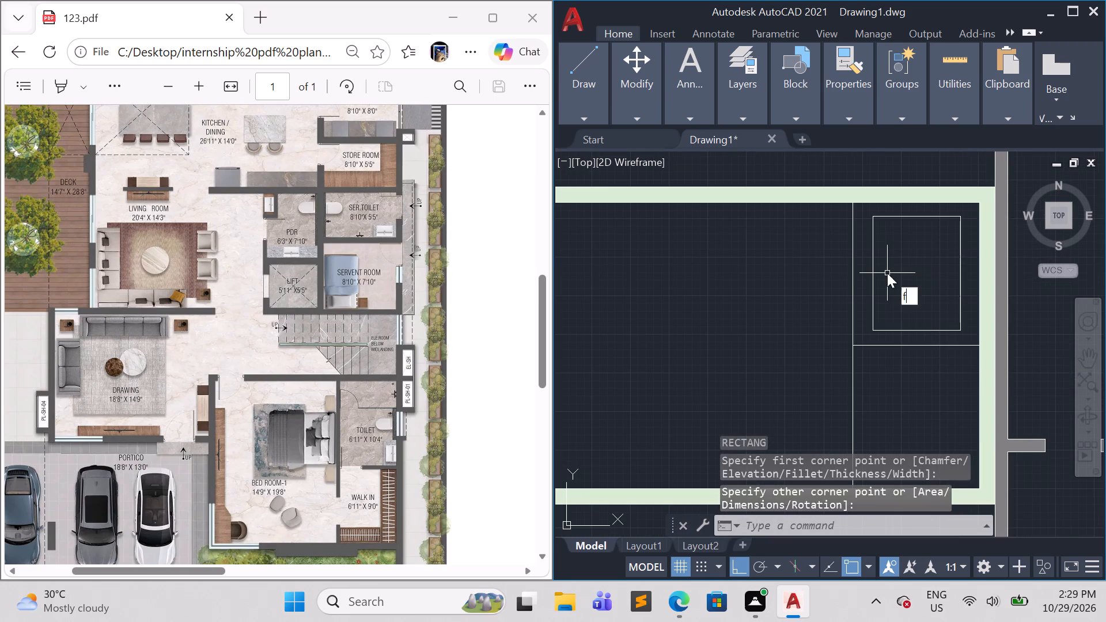
pyautogui.press('Return')
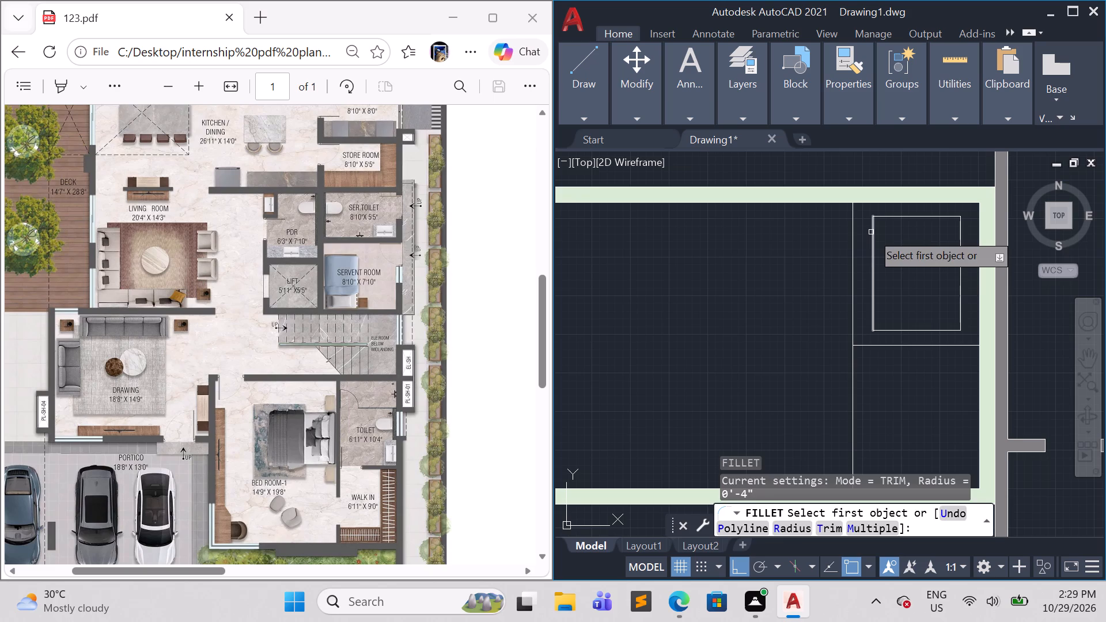
pyautogui.click(871, 232)
pyautogui.click(885, 219)
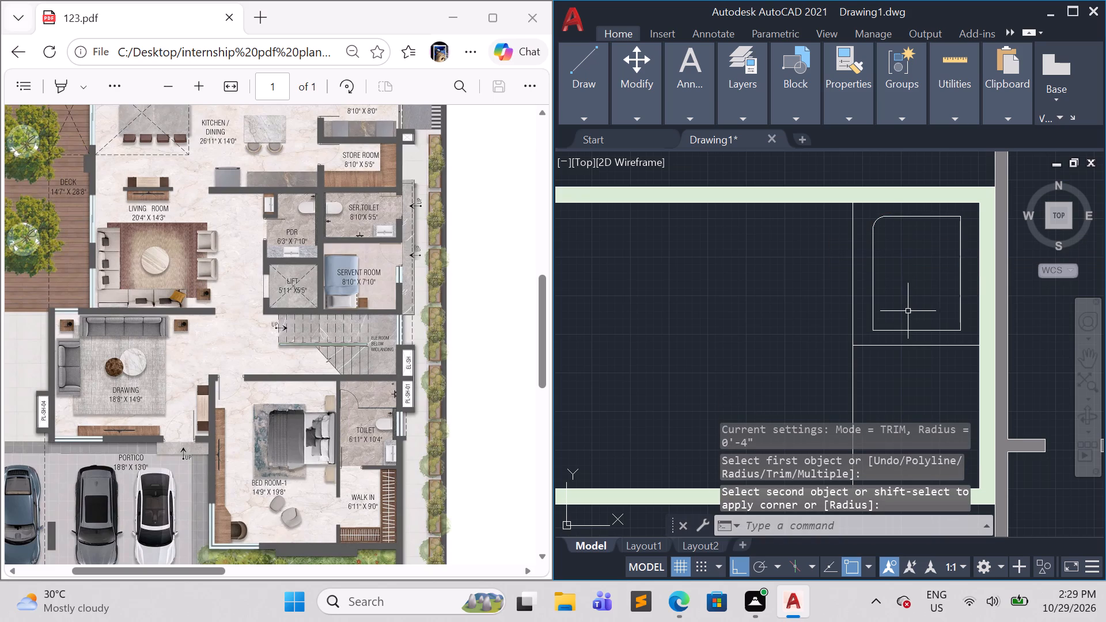
pyautogui.press('c')
pyautogui.press('BackSpace')
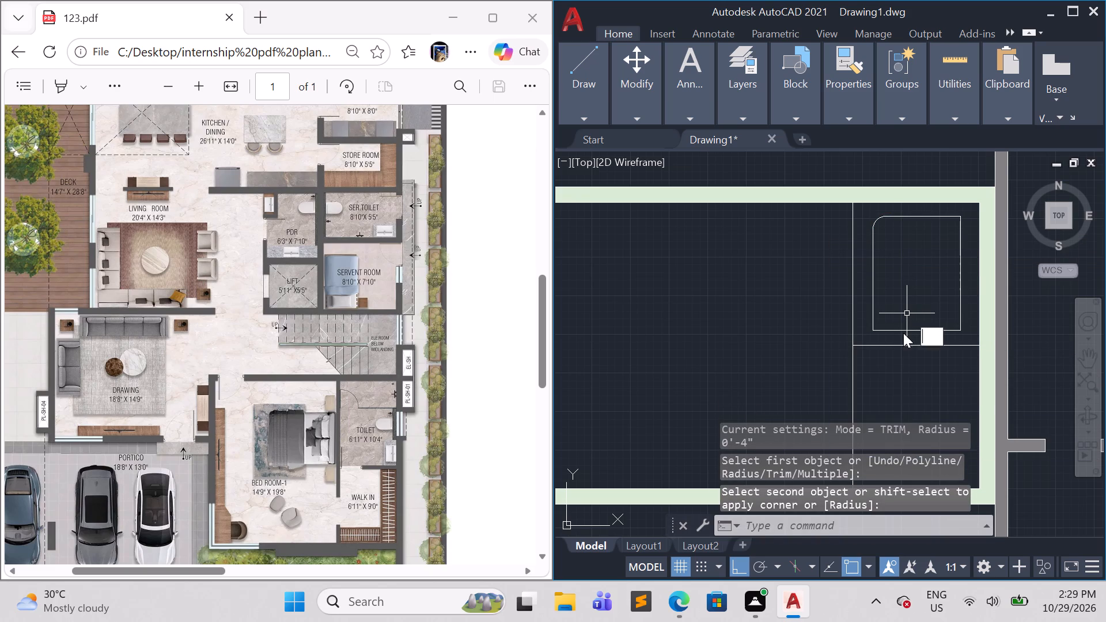
pyautogui.press('space')
pyautogui.press('space')
pyautogui.click(903, 330)
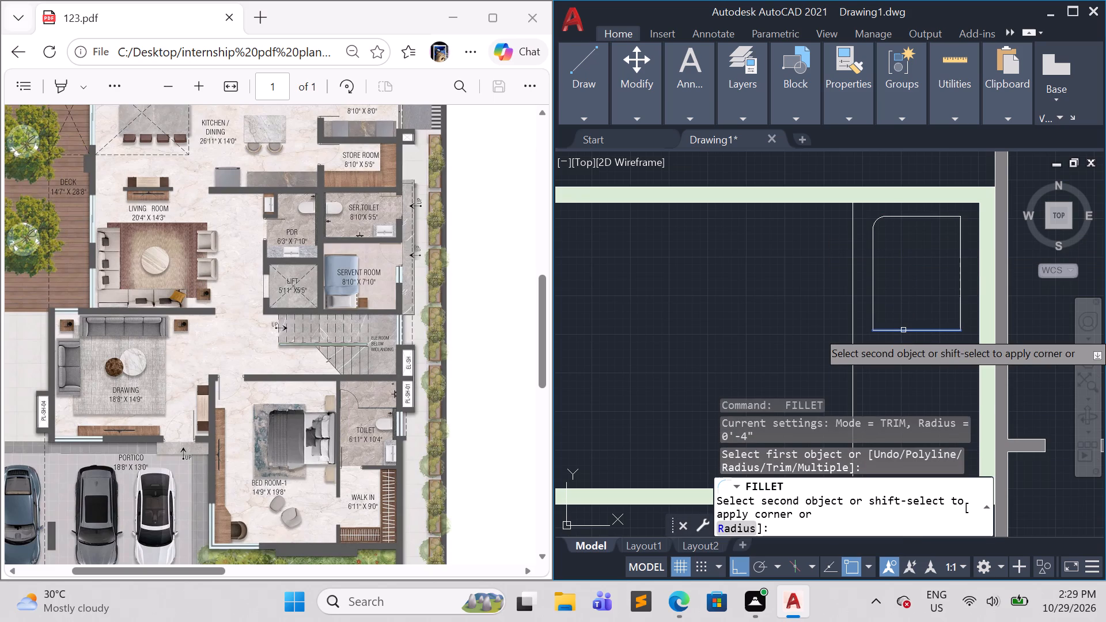
pyautogui.press('space')
pyautogui.press('space')
pyautogui.press('Escape')
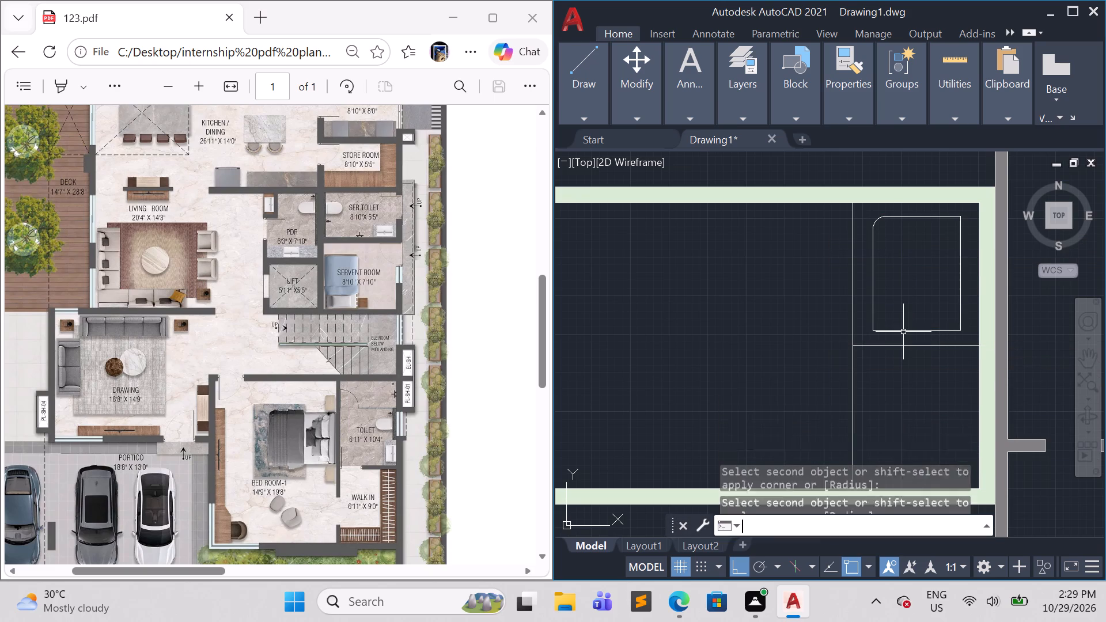
pyautogui.press('space')
pyautogui.click(903, 332)
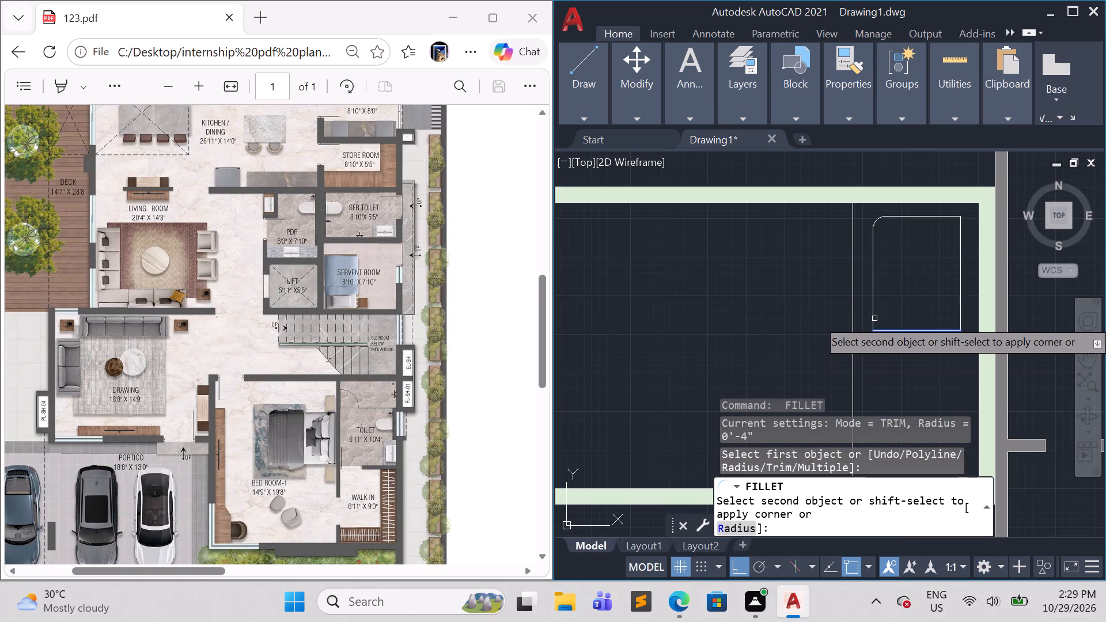
pyautogui.click(874, 318)
pyautogui.press('space')
pyautogui.click(954, 332)
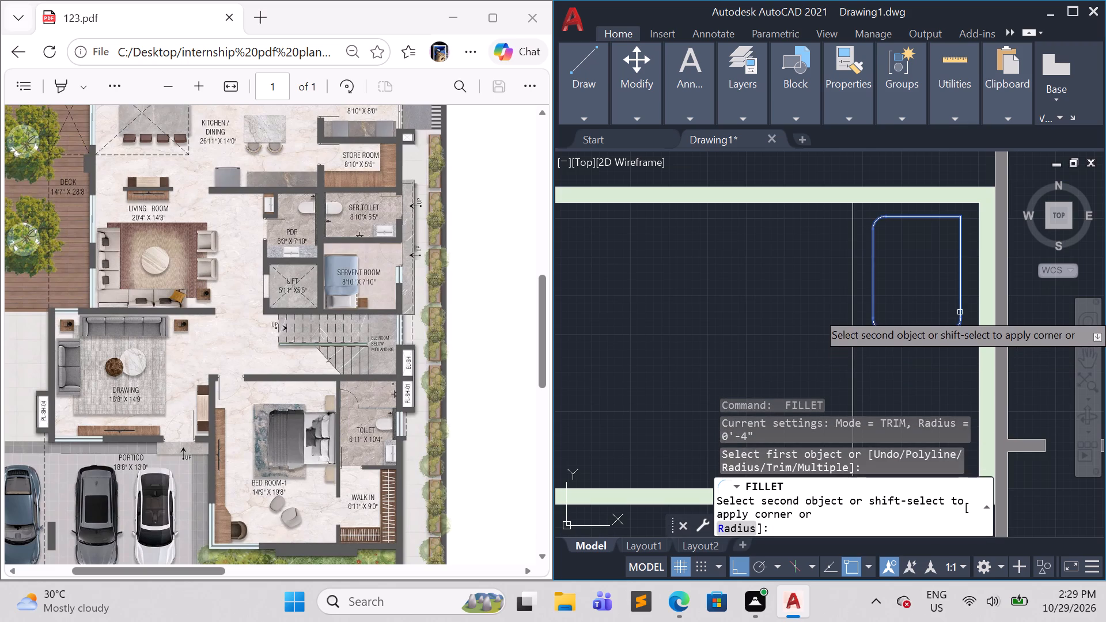
pyautogui.click(961, 309)
pyautogui.press('space')
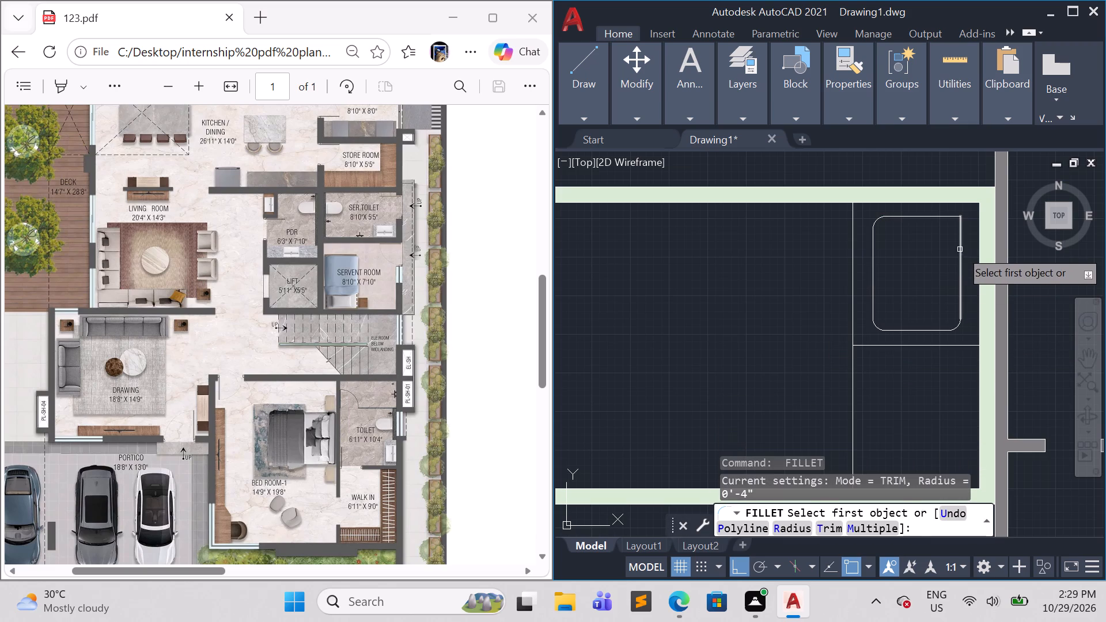
pyautogui.click(960, 249)
pyautogui.click(941, 217)
pyautogui.press('space')
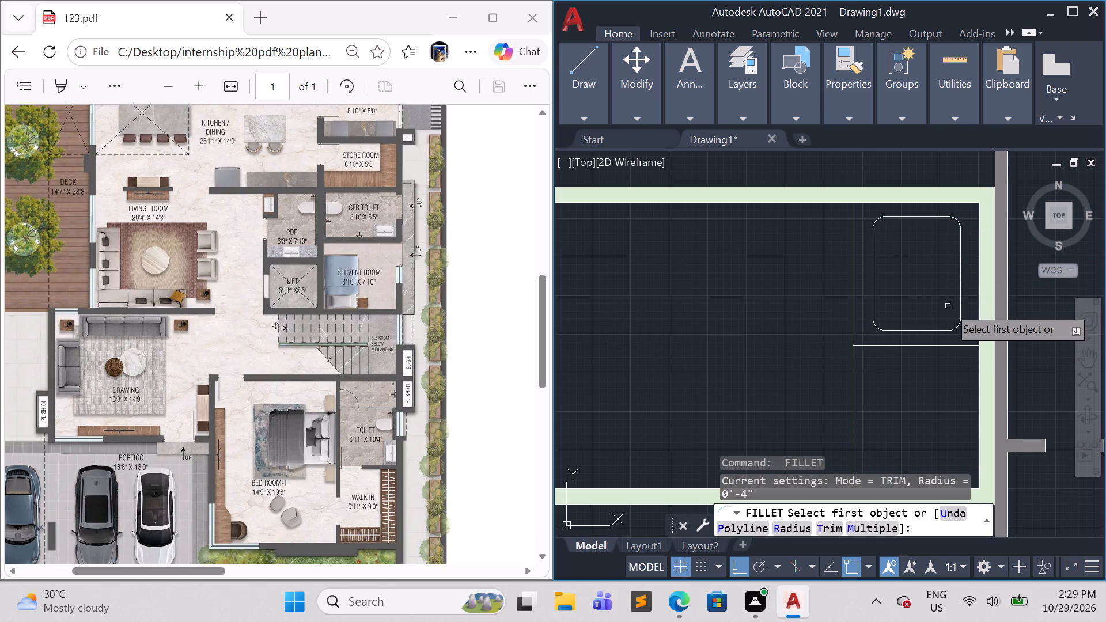
# Draw a diagonal line from the junction of the two pillow dividing lines to the bed's upper inner edge, toward the foot end.
pyautogui.scroll(-2, 924, 326)
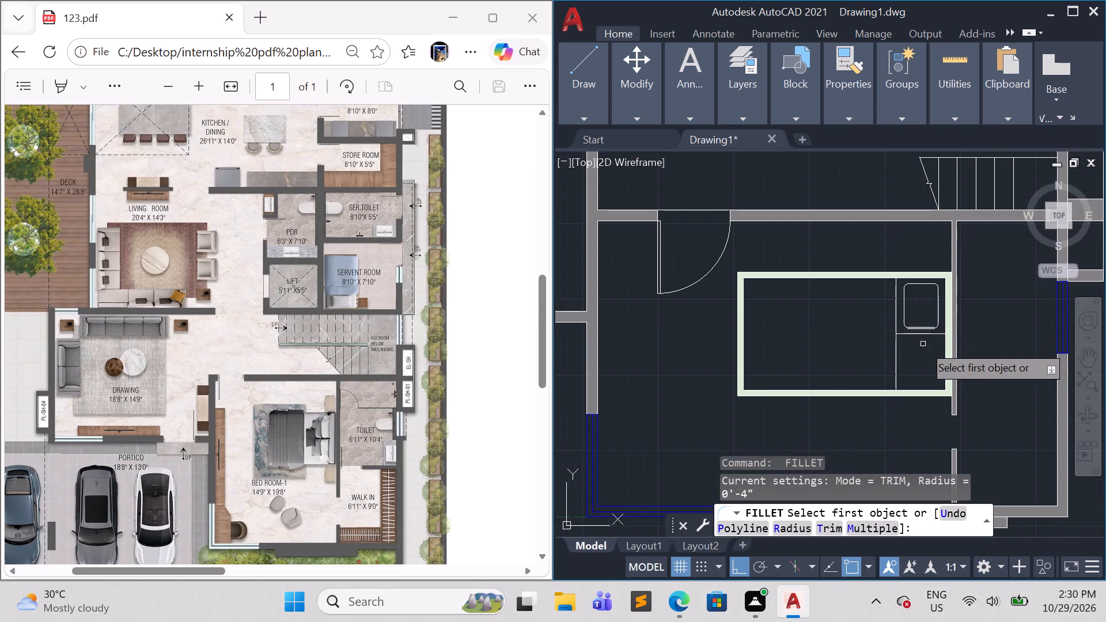
pyautogui.scroll(2, 898, 345)
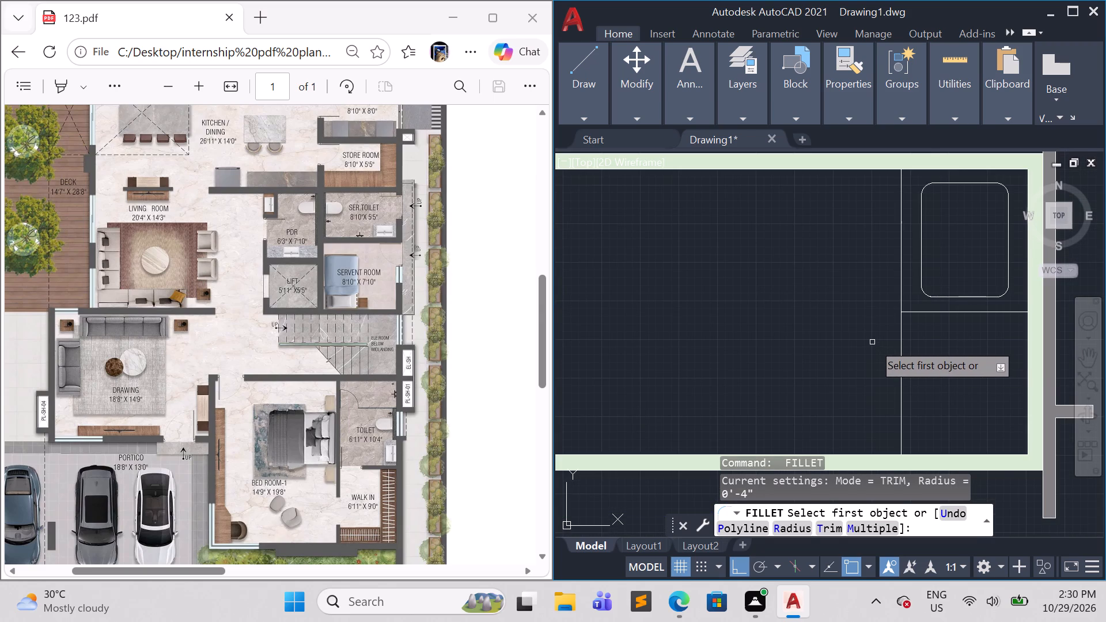
pyautogui.press('l')
pyautogui.press('Return')
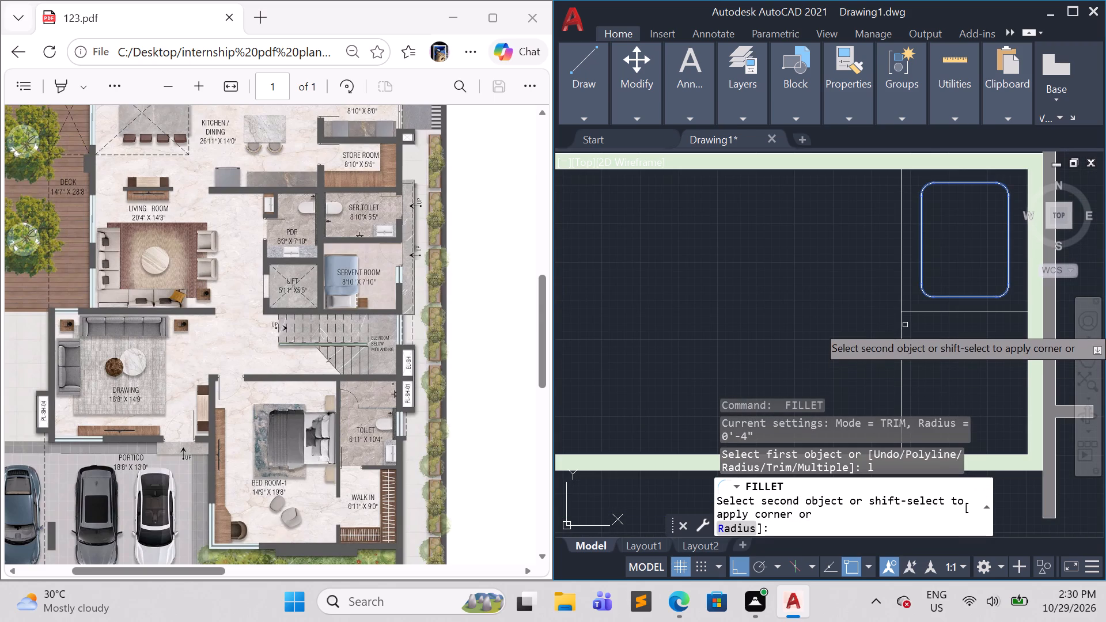
pyautogui.press('Escape')
pyautogui.press('l')
pyautogui.press('Return')
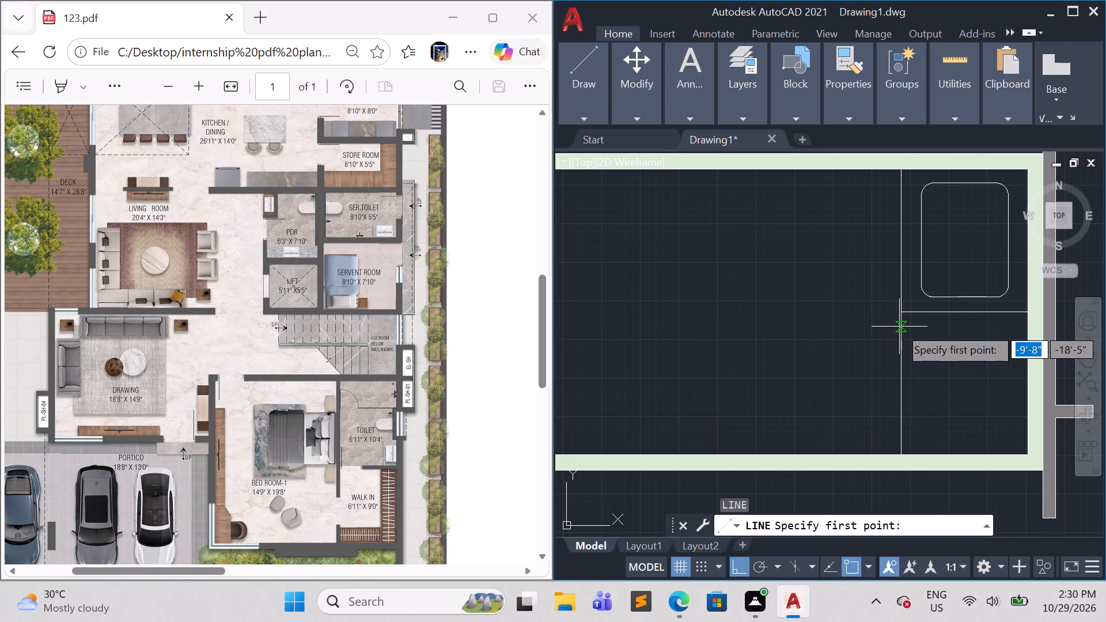
pyautogui.click(897, 313)
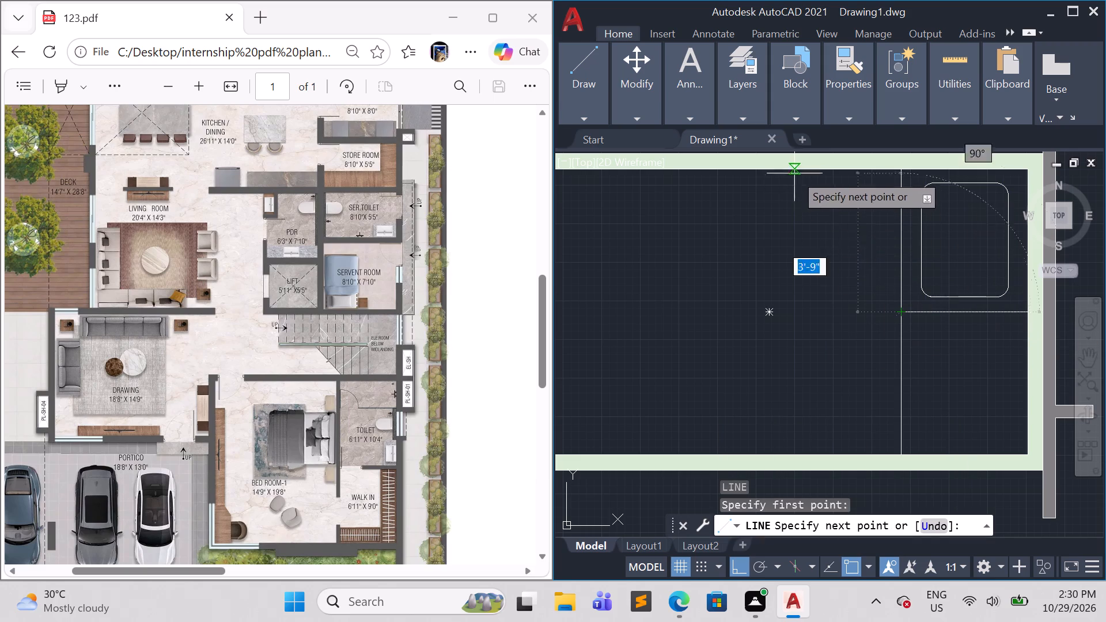
pyautogui.click(797, 169)
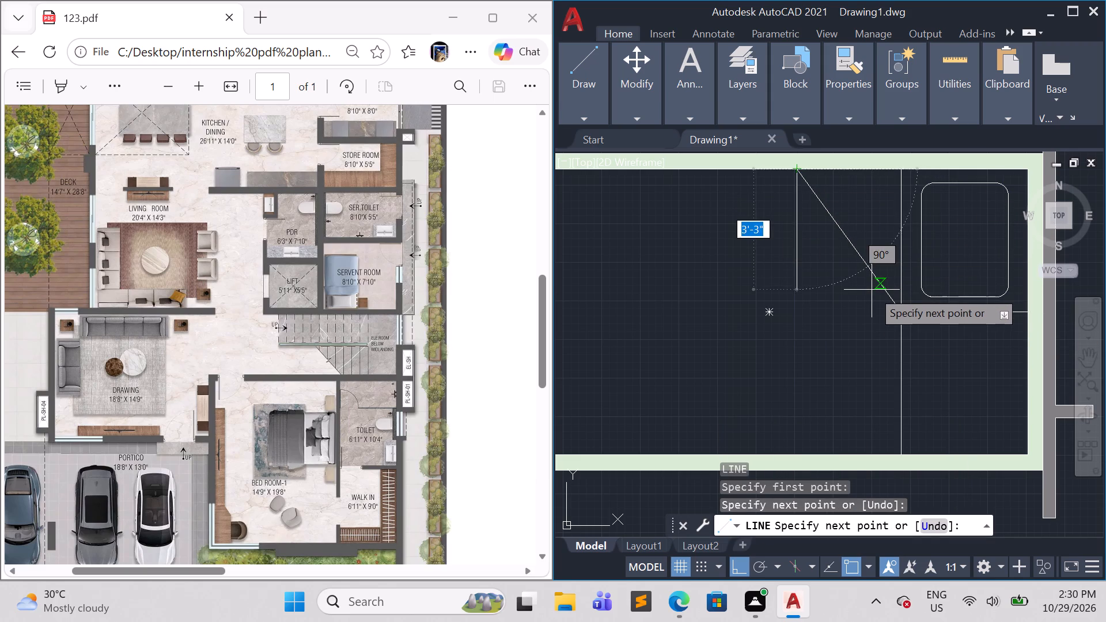
pyautogui.press('Escape')
# With Ortho off, draw a second line from the same junction, about 2'-10" long at about 142°, as the blanket fold's lower edge.
pyautogui.press('l')
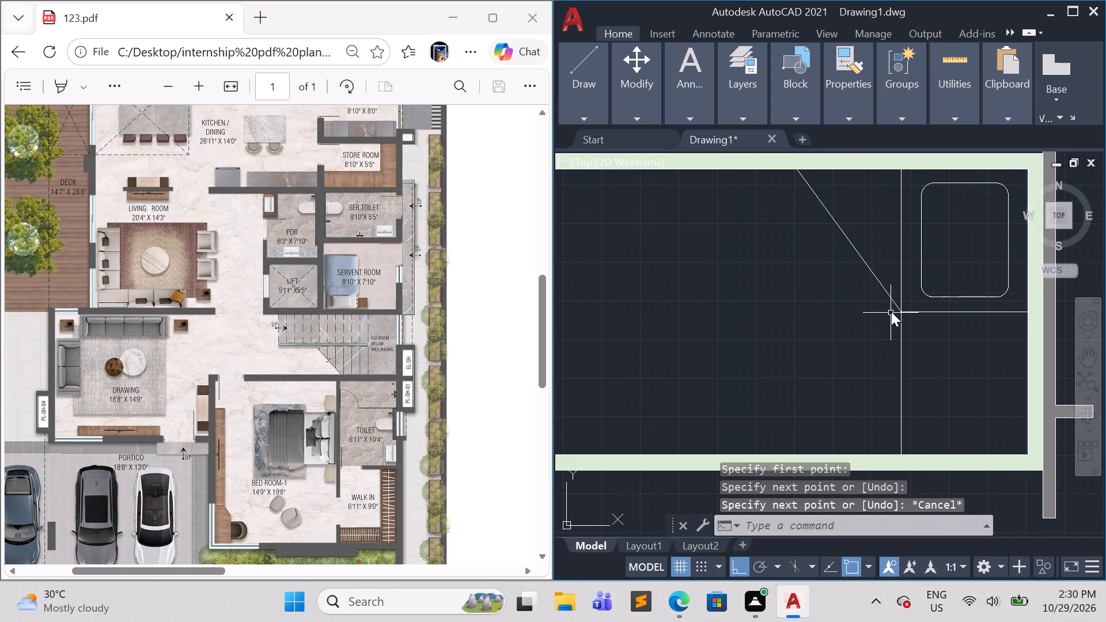
pyautogui.press('Return')
pyautogui.click(902, 312)
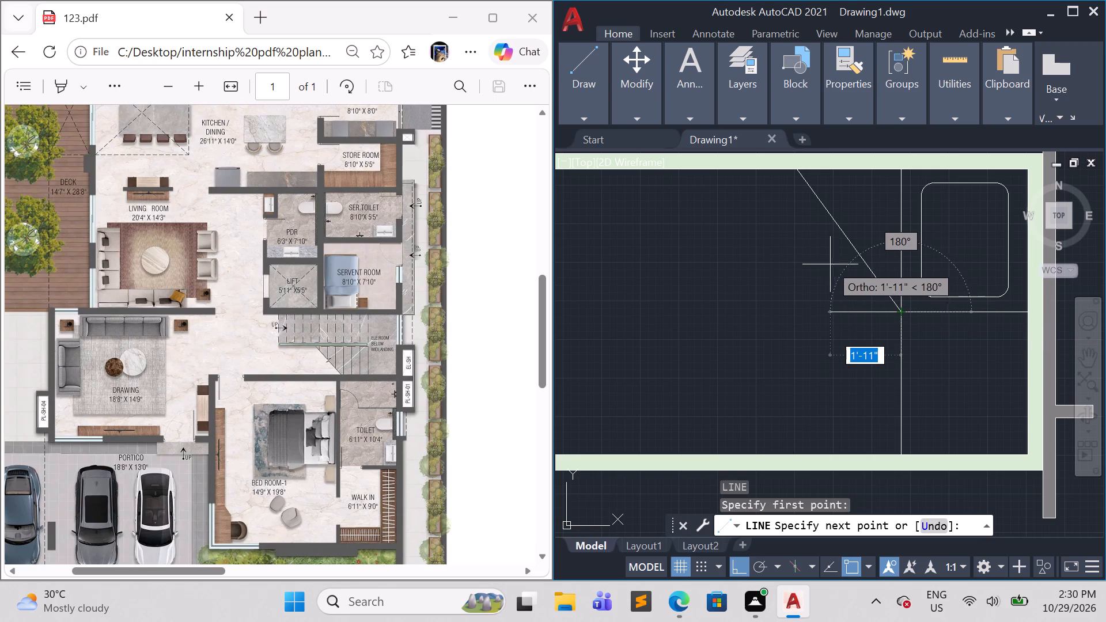
pyautogui.press('F8')
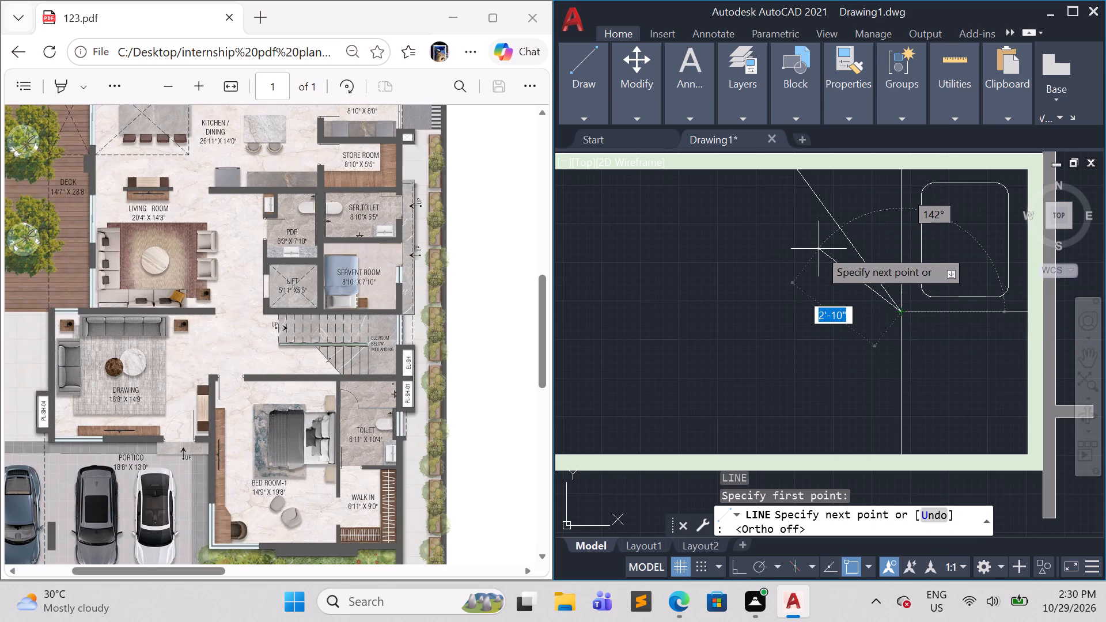
pyautogui.click(819, 249)
pyautogui.press('Escape')
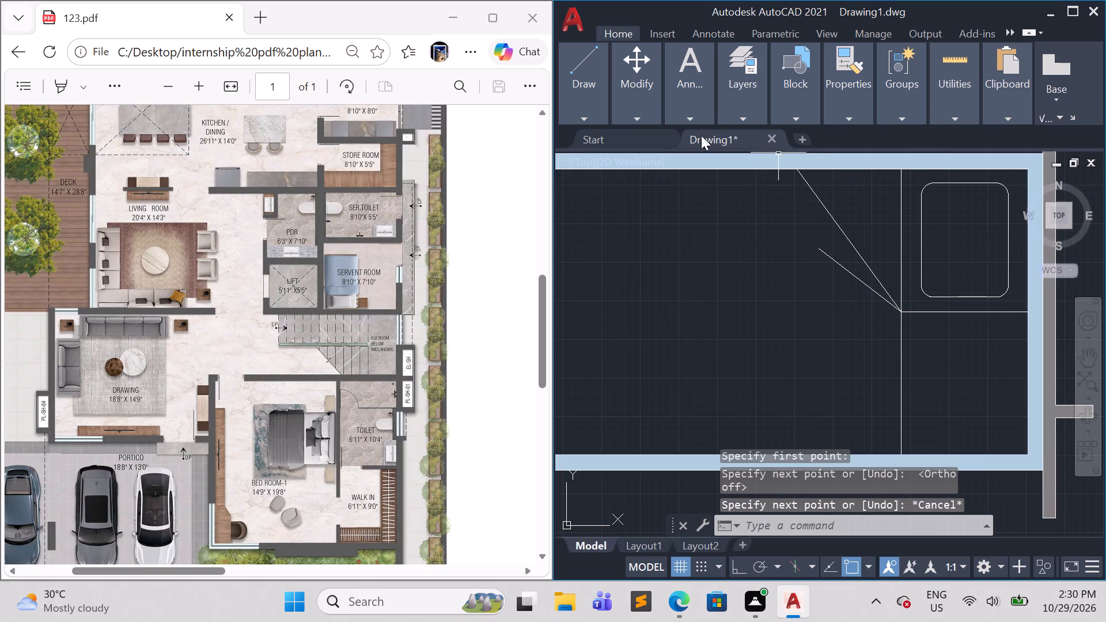
# Join the outer ends of the two fold lines with a Start, End, Direction arc, its tangent running roughly along the longer diagonal.
pyautogui.click(584, 120)
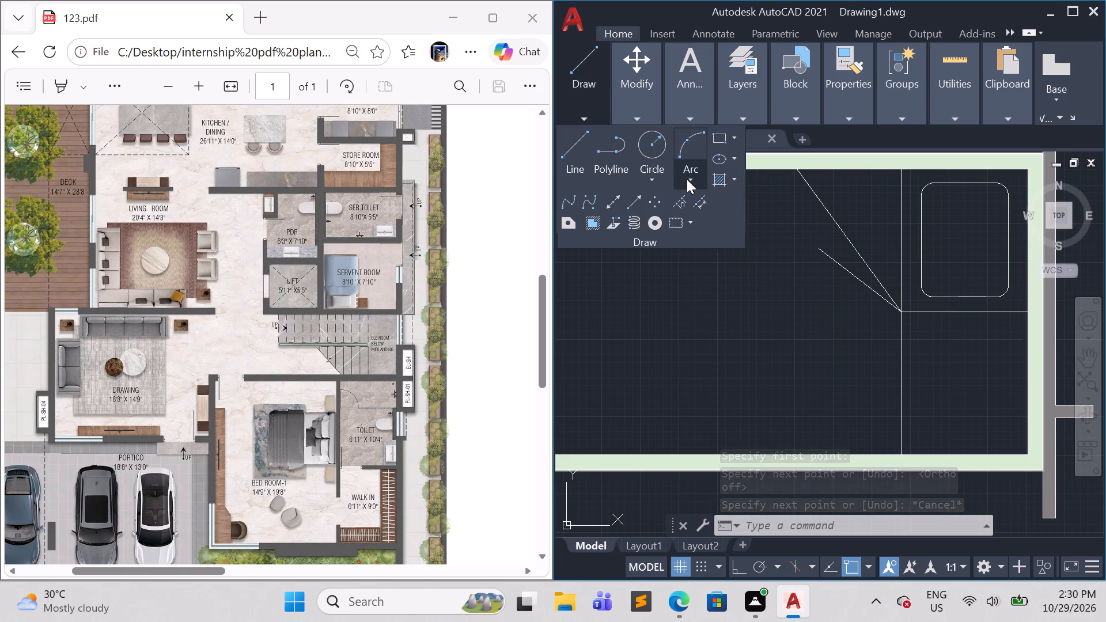
pyautogui.click(687, 179)
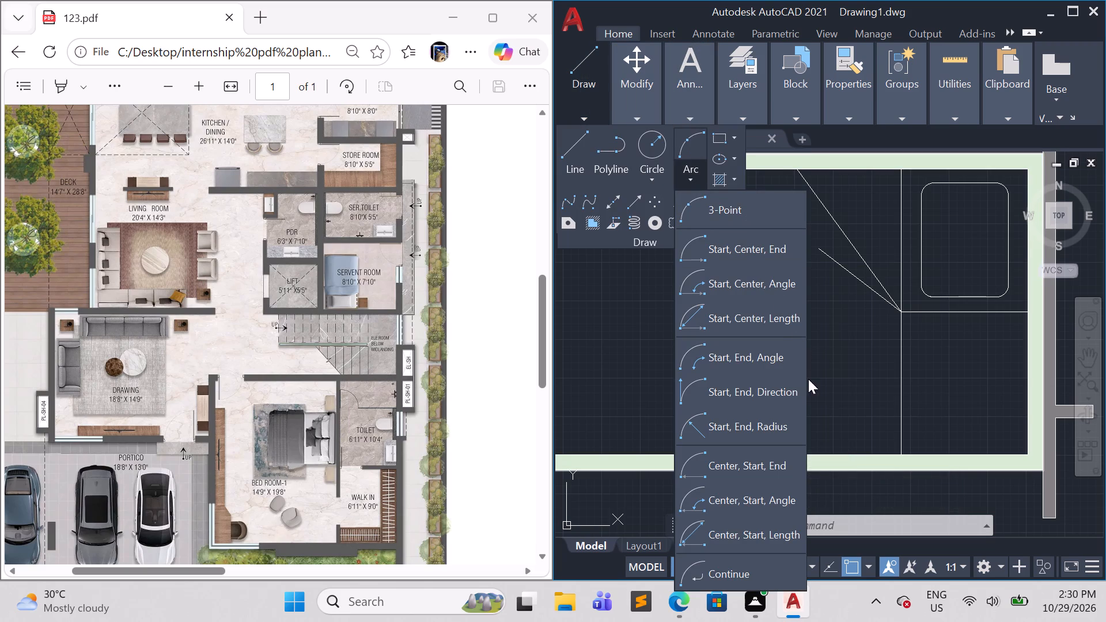
pyautogui.click(777, 390)
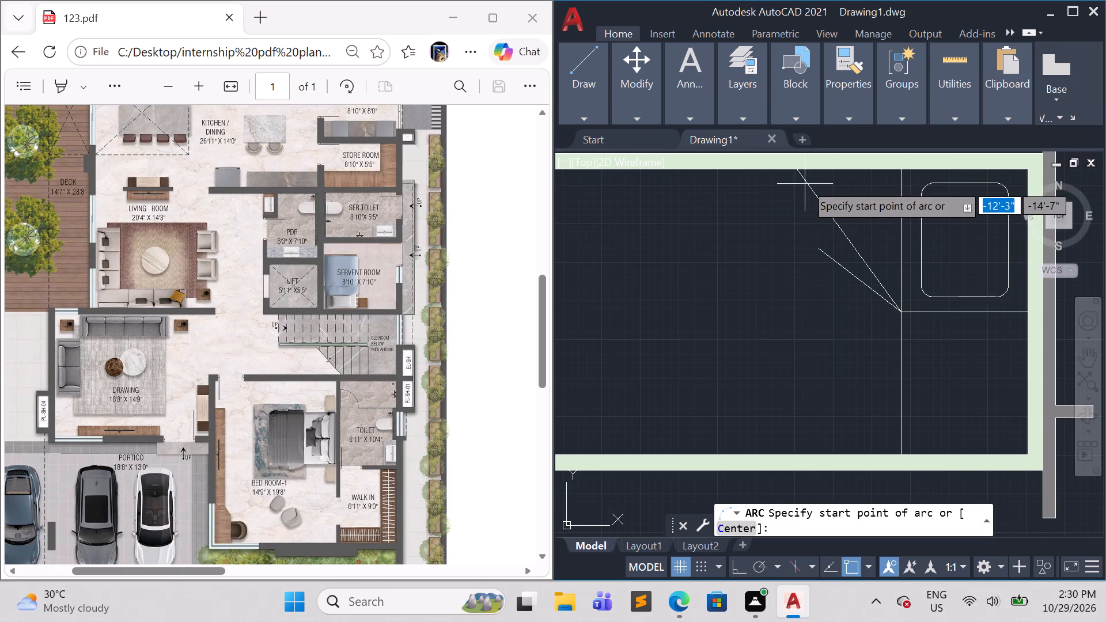
pyautogui.click(794, 166)
pyautogui.click(821, 250)
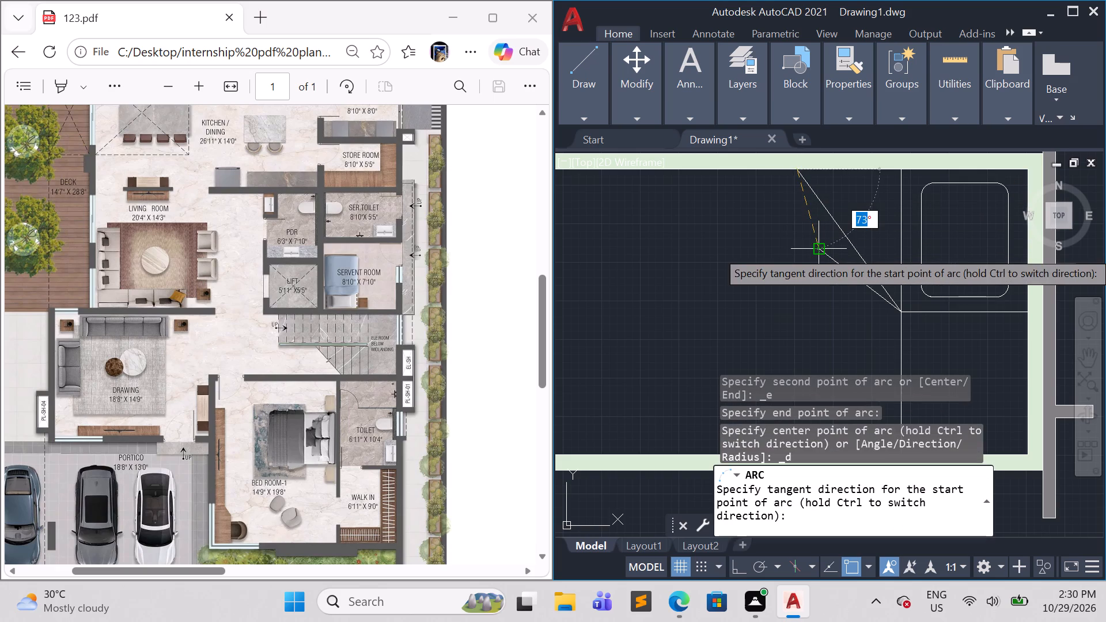
pyautogui.click(853, 243)
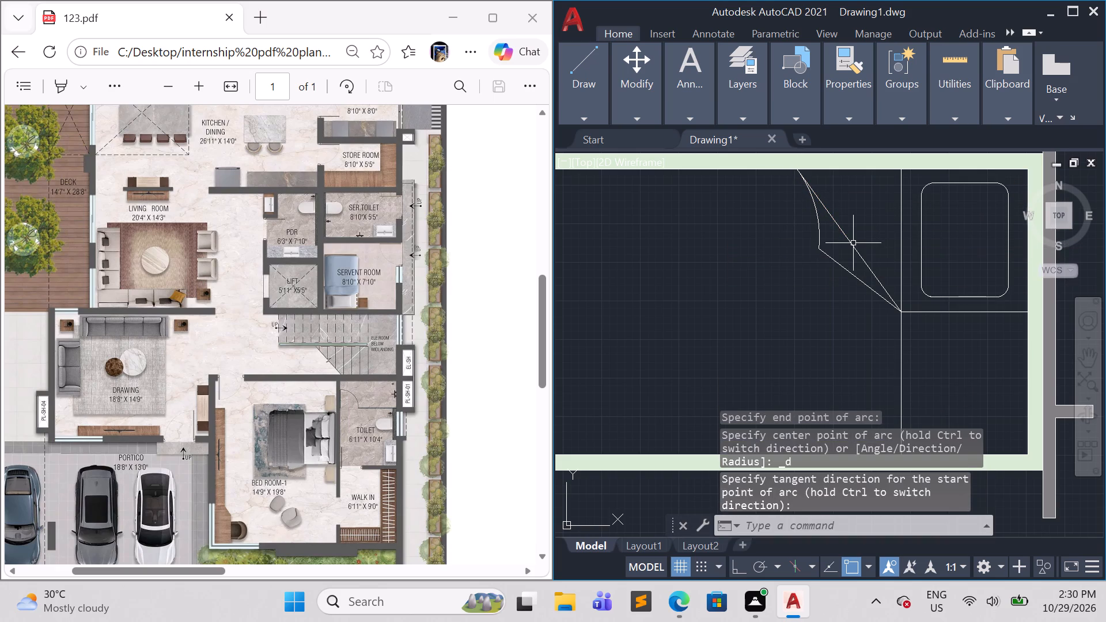
pyautogui.press('Escape')
# Mirror the blanket fold lines, arc and rounded pillow across the line between the pillow areas, keeping the originals.
pyautogui.scroll(-1, 884, 350)
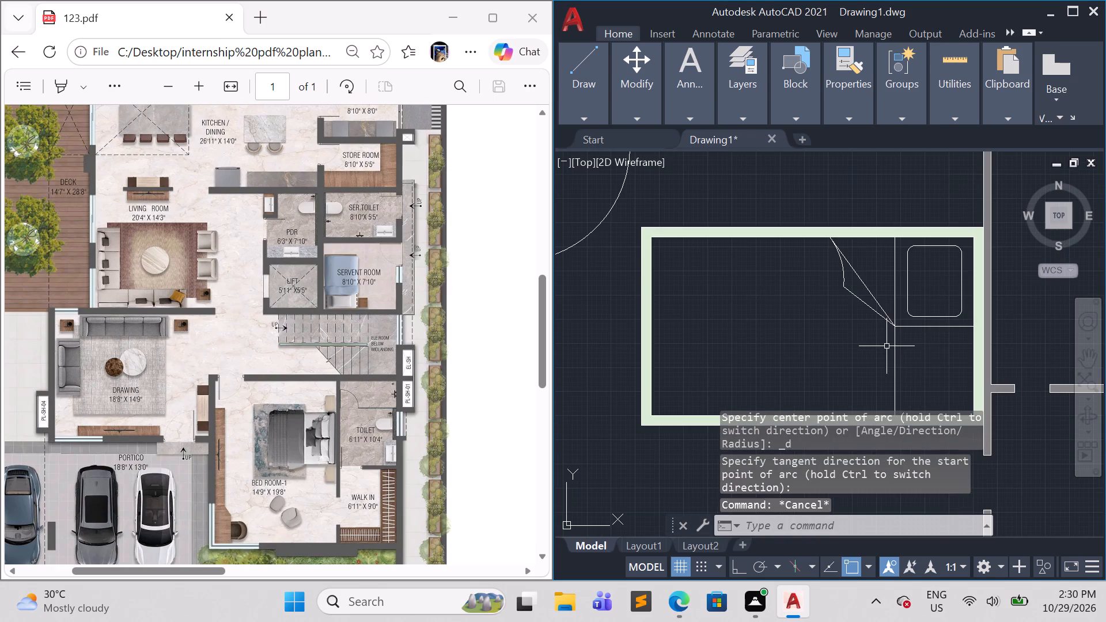
pyautogui.click(887, 346)
pyautogui.click(831, 260)
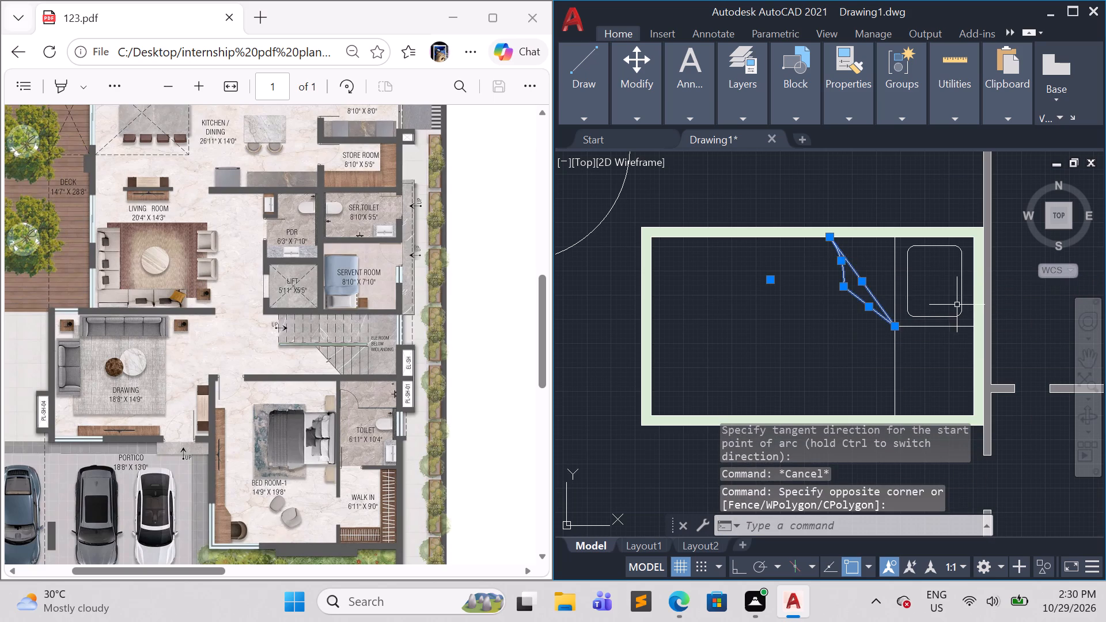
pyautogui.click(960, 312)
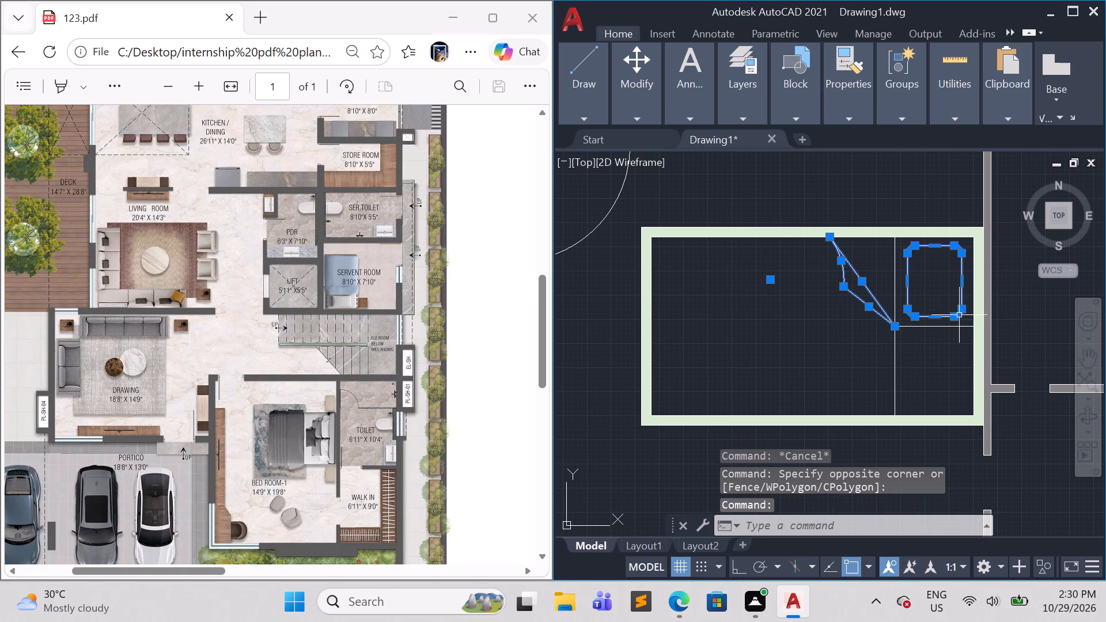
pyautogui.write('mi')
pyautogui.press('Return')
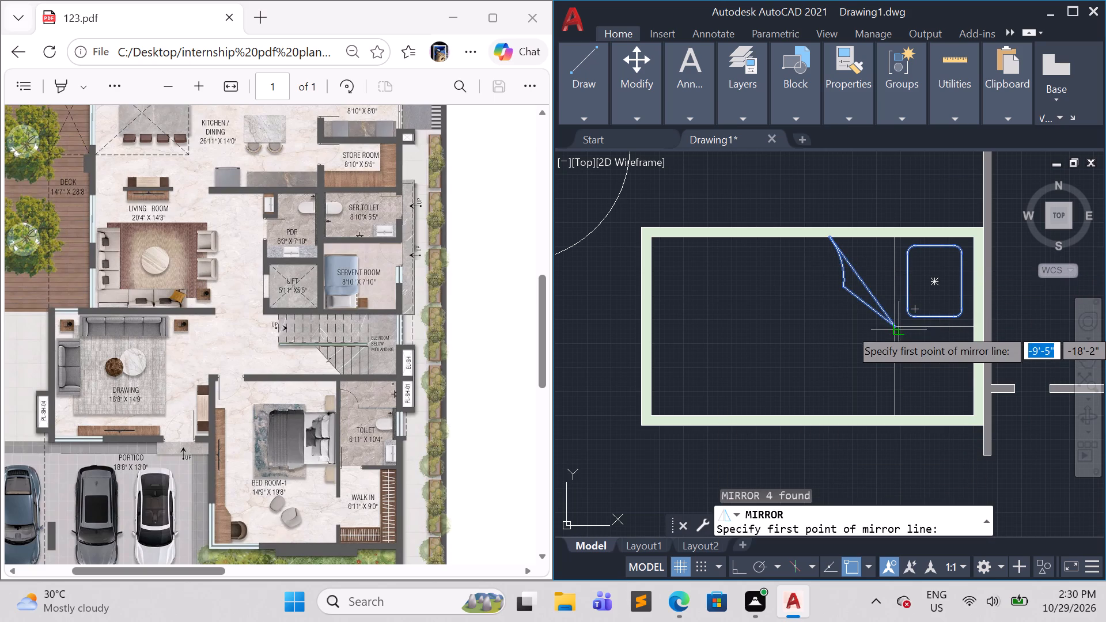
pyautogui.click(975, 326)
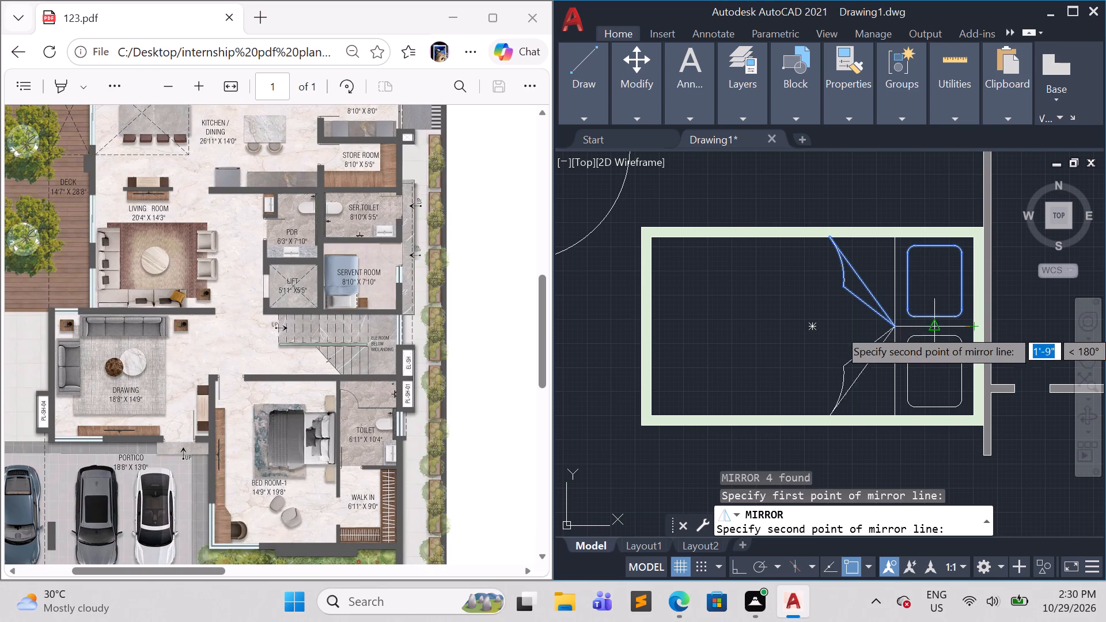
pyautogui.click(895, 325)
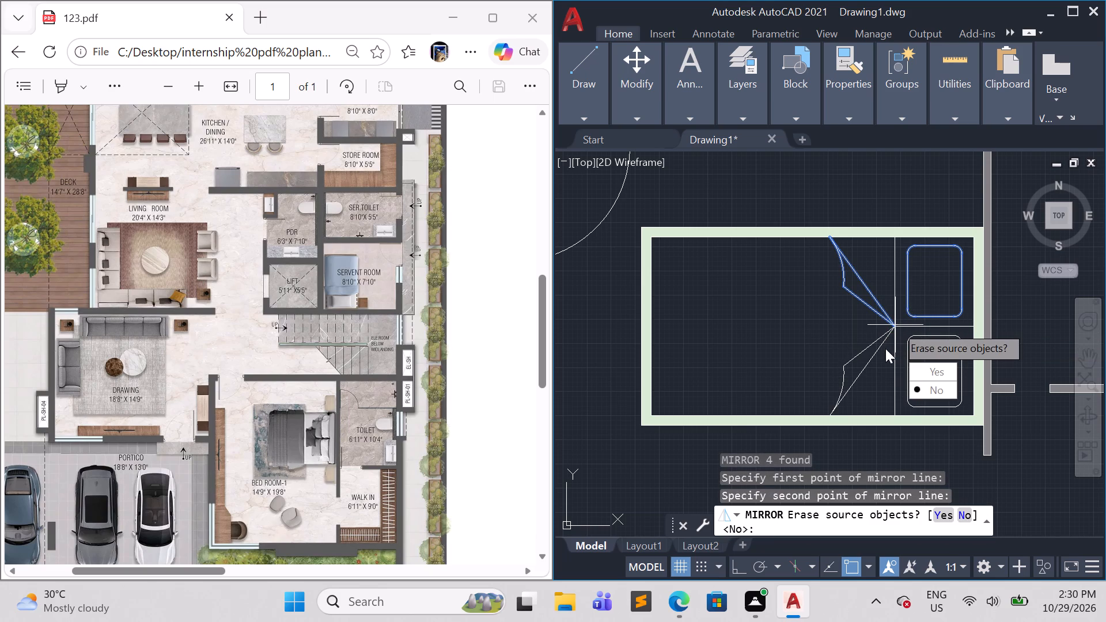
pyautogui.moveTo(924, 390); pyautogui.dragTo(895, 325)
pyautogui.press('Escape')
pyautogui.press('Escape')
pyautogui.press('Escape')
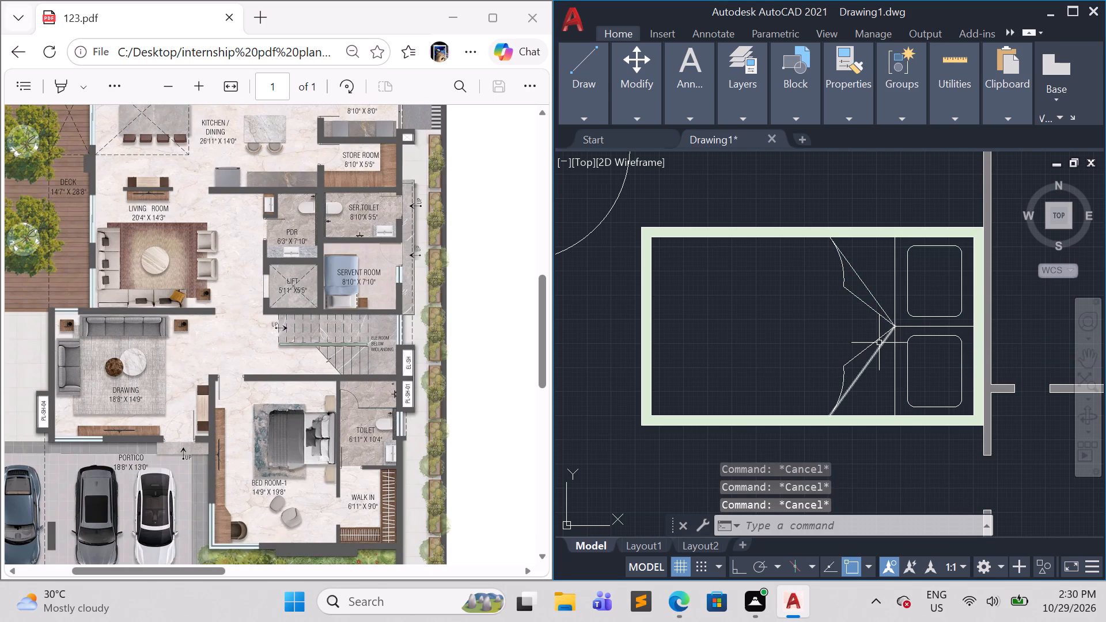
pyautogui.scroll(1, 887, 359)
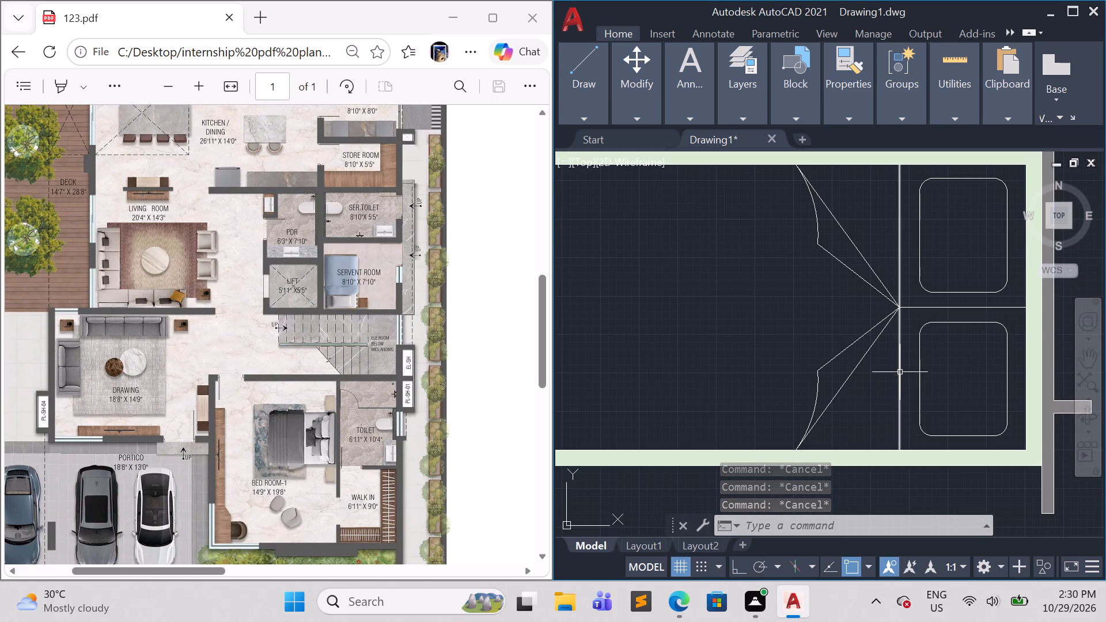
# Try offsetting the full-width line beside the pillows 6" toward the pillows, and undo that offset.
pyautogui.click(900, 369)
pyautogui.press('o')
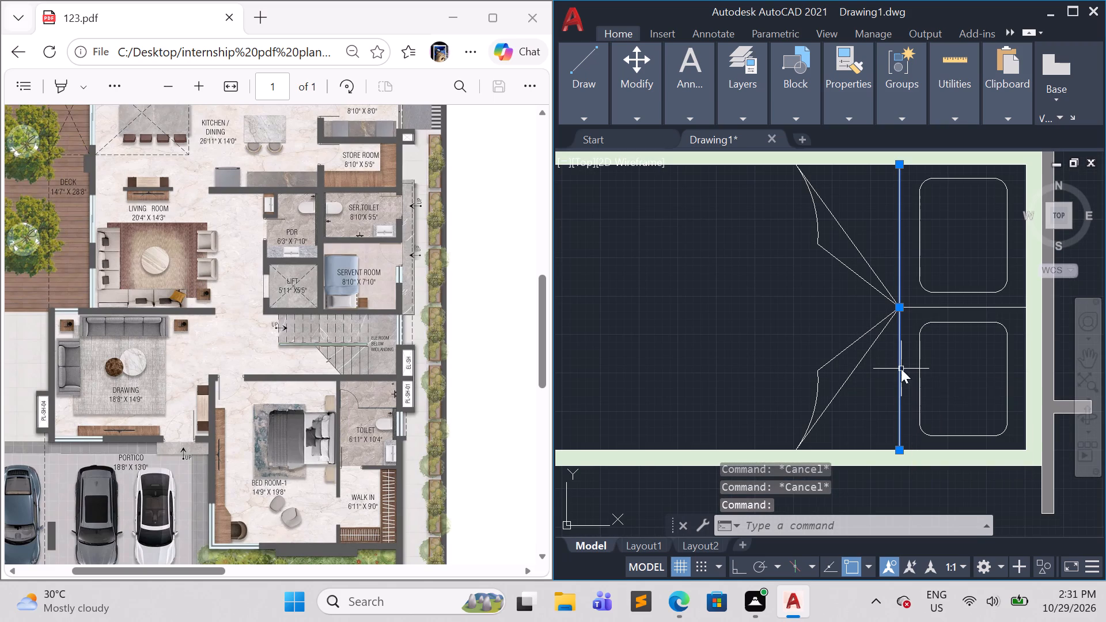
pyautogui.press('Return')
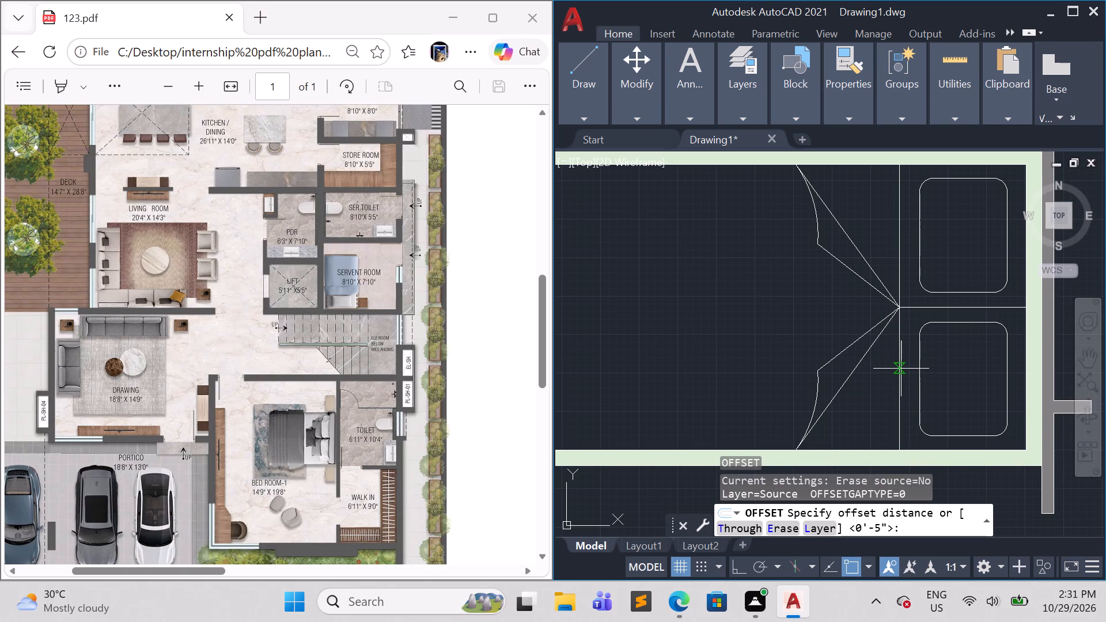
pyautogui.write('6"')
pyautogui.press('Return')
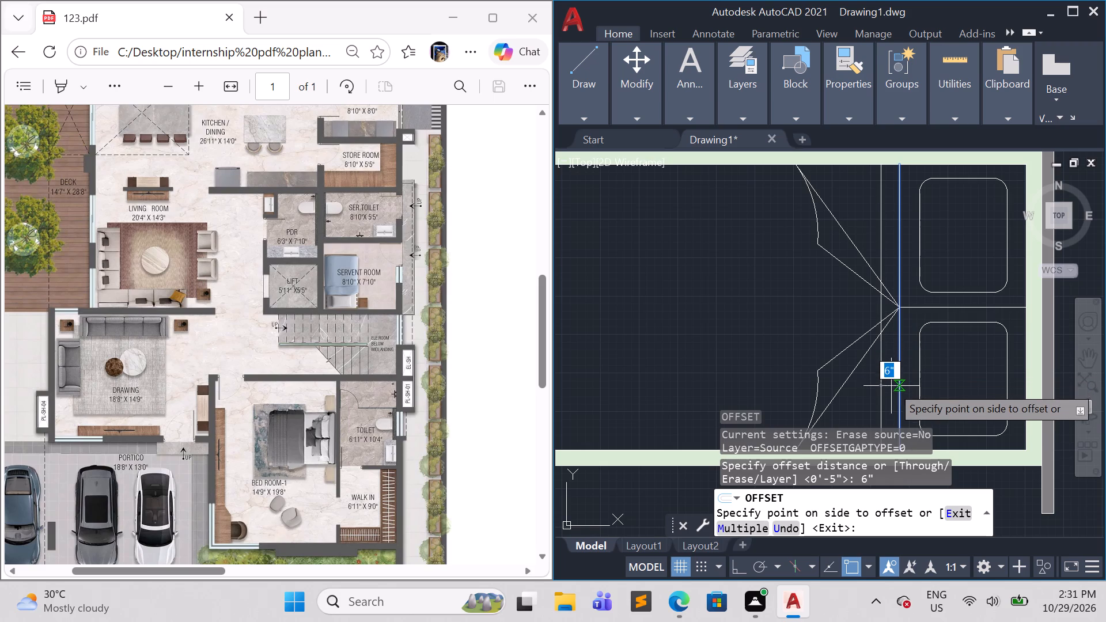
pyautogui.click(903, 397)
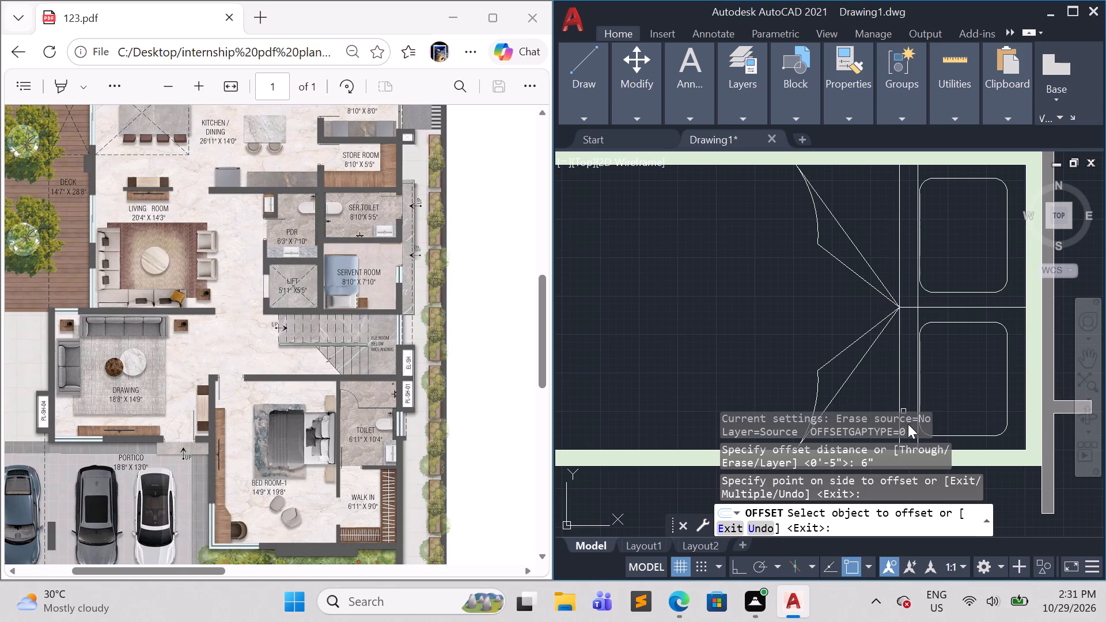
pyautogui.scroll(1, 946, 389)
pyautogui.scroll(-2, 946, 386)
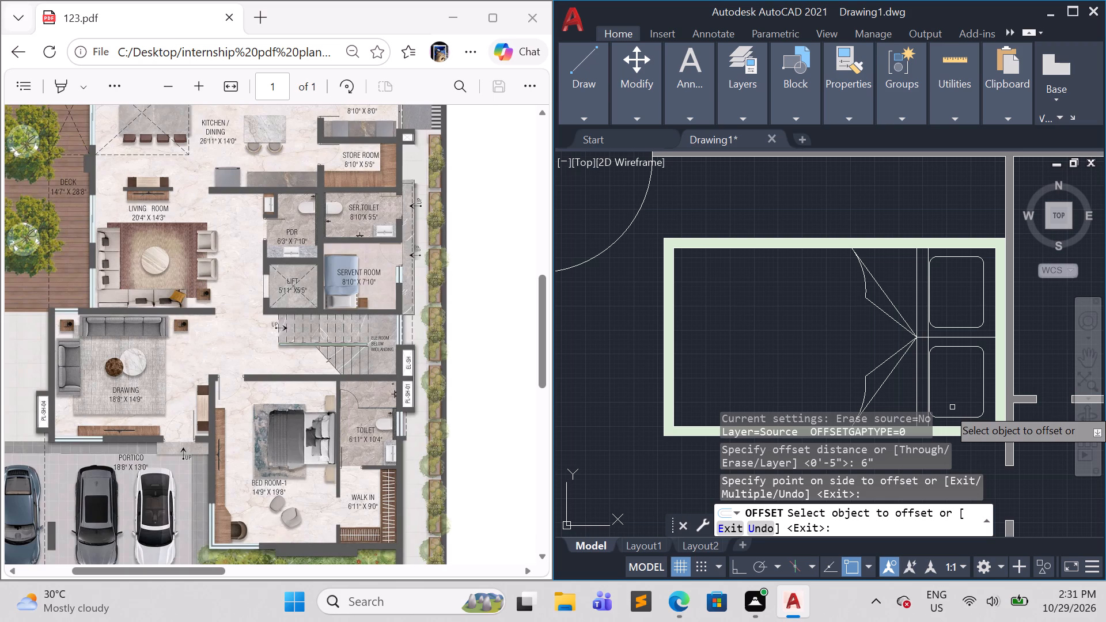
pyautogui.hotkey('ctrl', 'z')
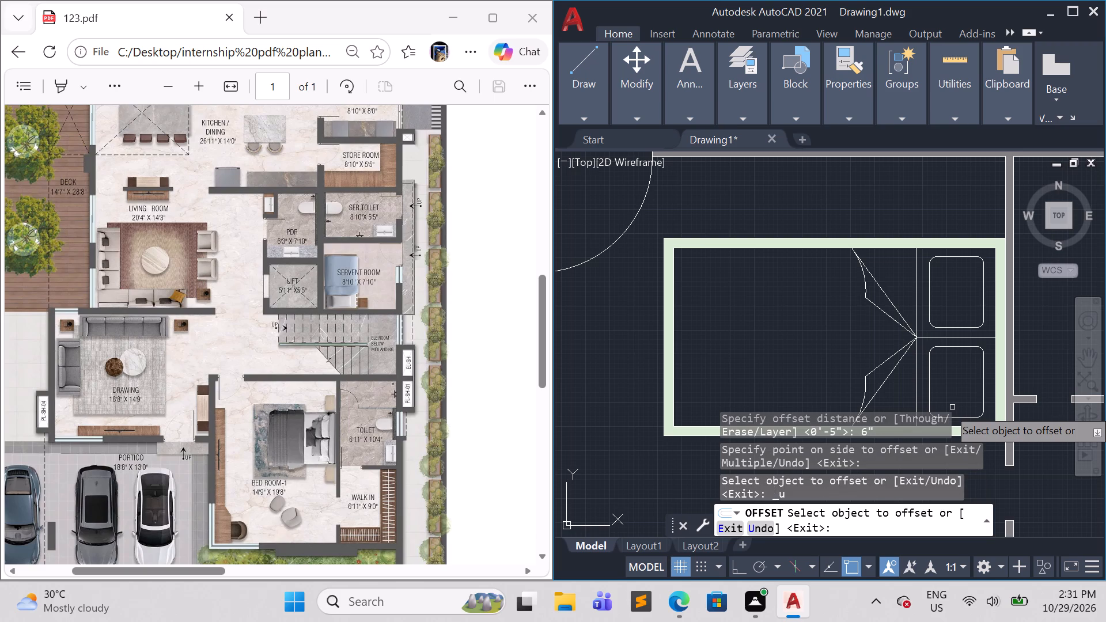
# Offset the full-width line beside the pillows 3" toward the pillows.
pyautogui.press('o')
pyautogui.press('Return')
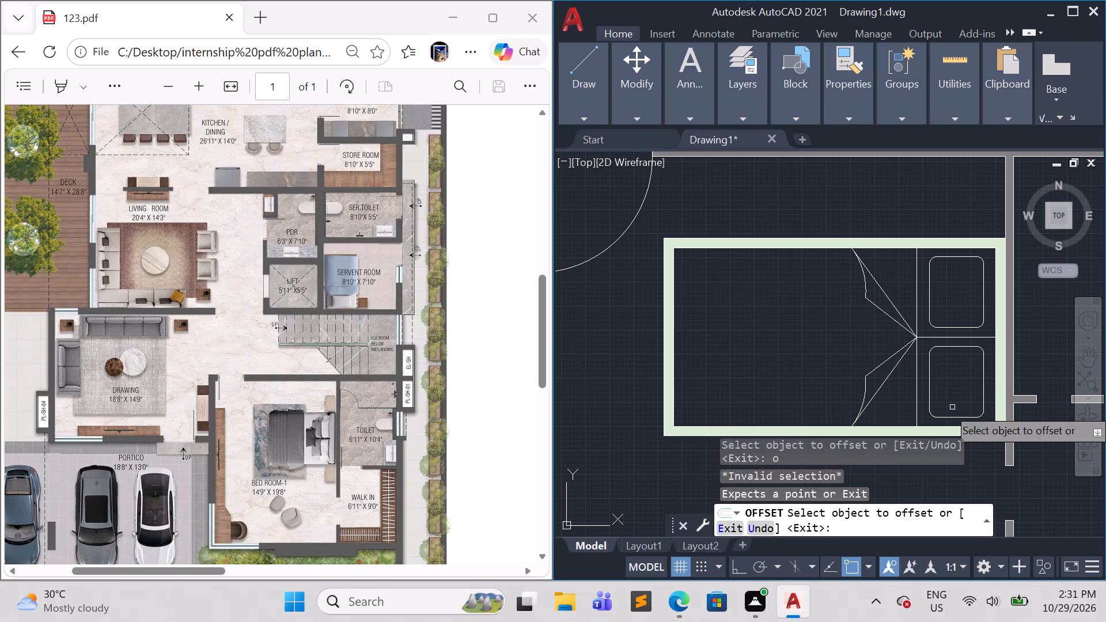
pyautogui.press('Escape')
pyautogui.press('Escape')
pyautogui.press('o')
pyautogui.press('Return')
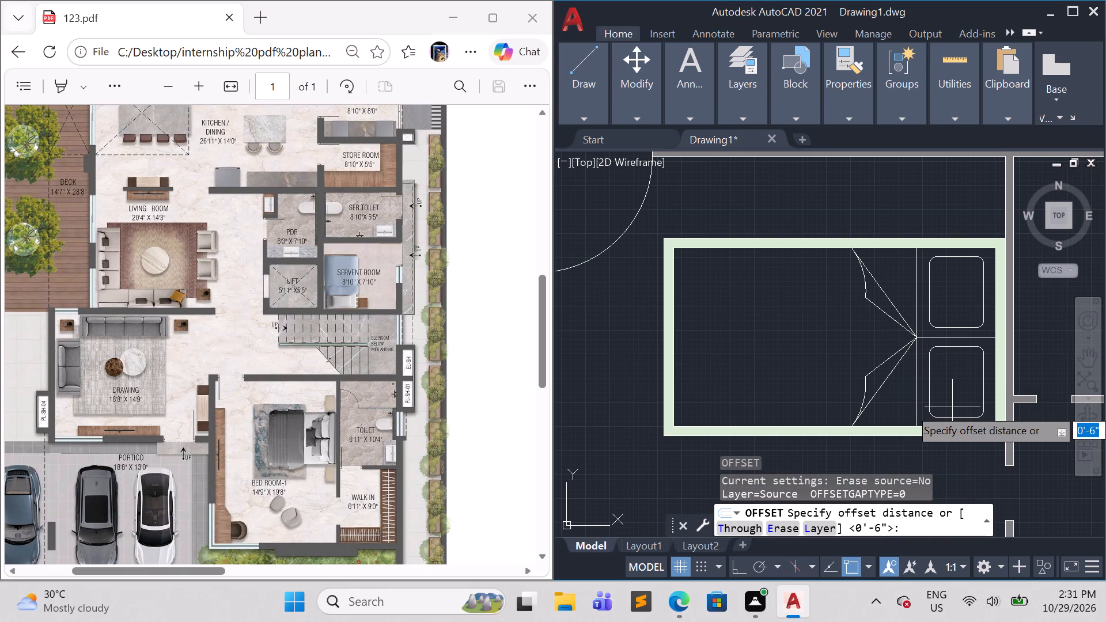
pyautogui.write('3"')
pyautogui.press('Return')
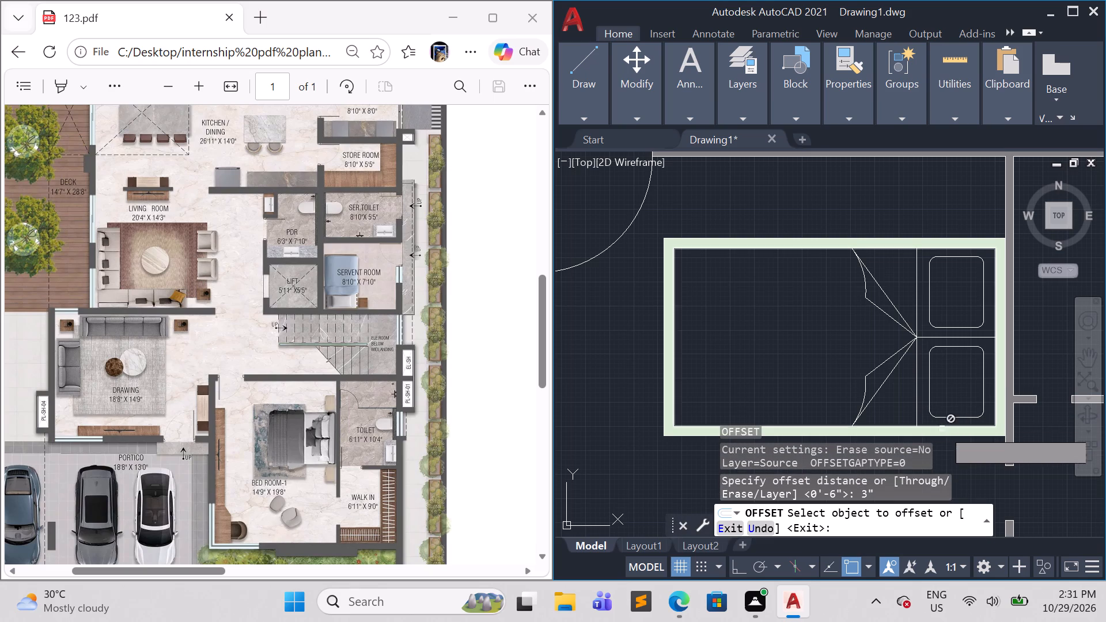
pyautogui.click(916, 402)
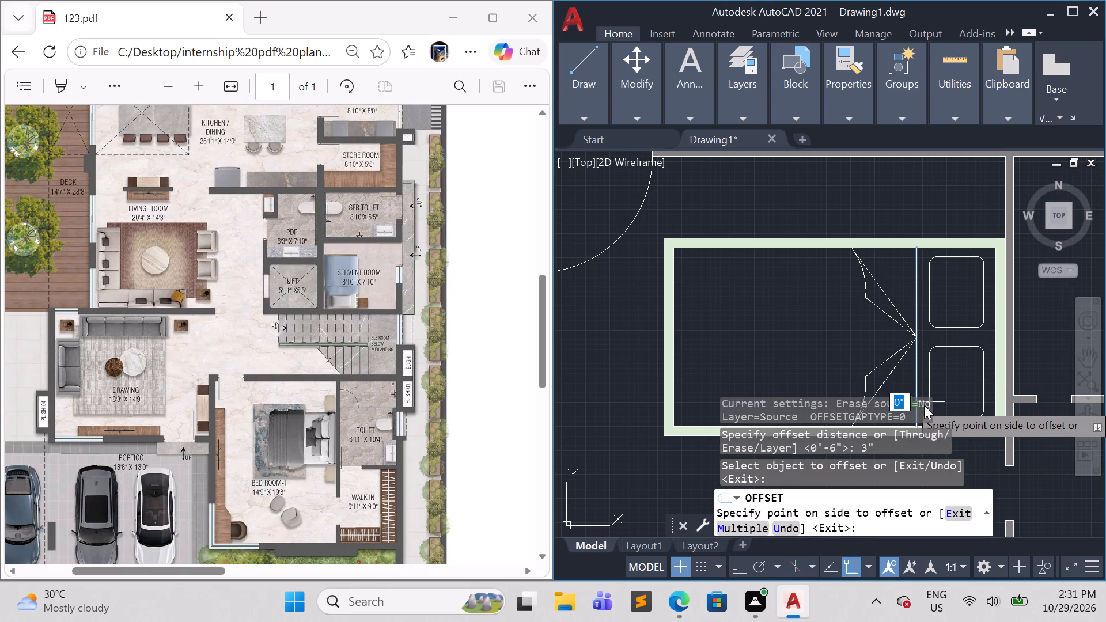
pyautogui.click(922, 388)
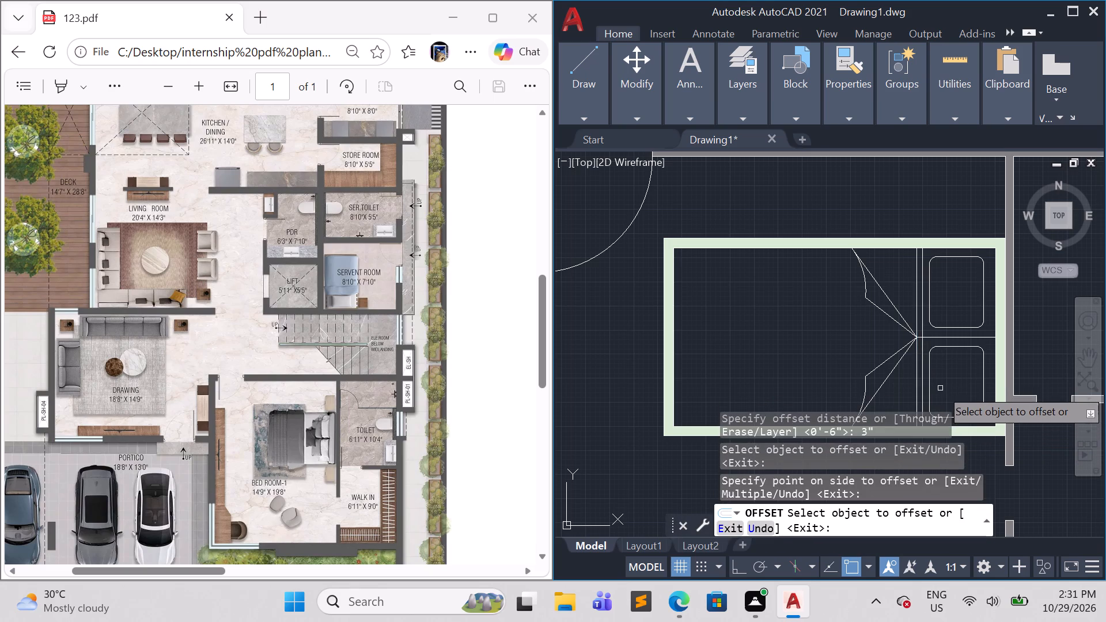
# Hatch both halves of the narrow strip between the two parallel lines with the border's solid light green fill.
pyautogui.scroll(2, 940, 387)
pyautogui.moveTo(969, 376); pyautogui.dragTo(955, 344, button='middle')
pyautogui.scroll(-1, 948, 366)
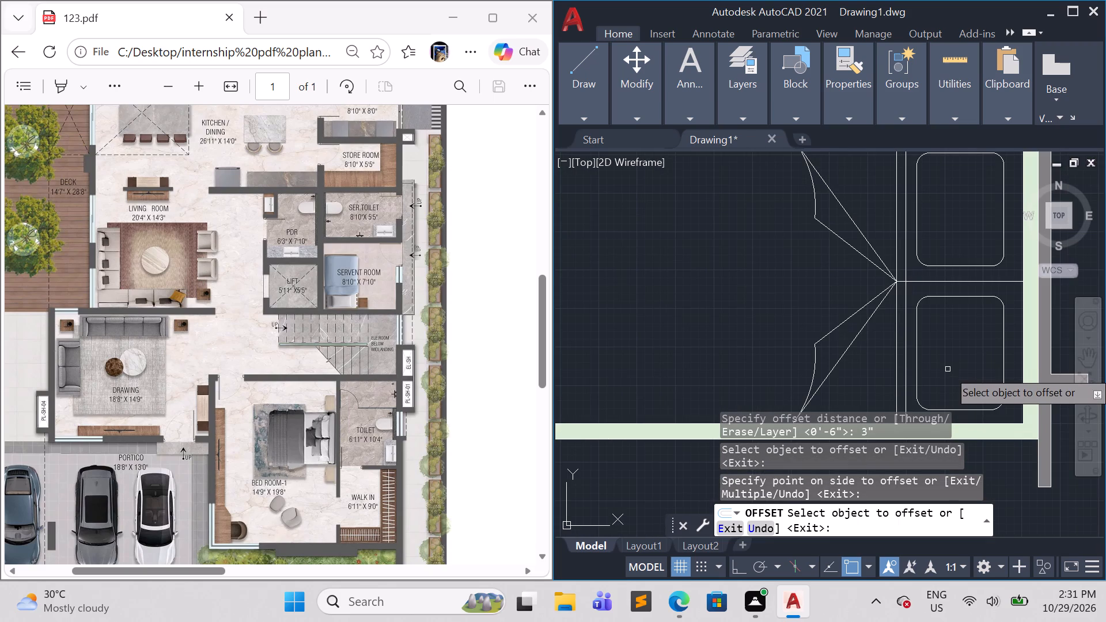
pyautogui.press('h')
pyautogui.press('Return')
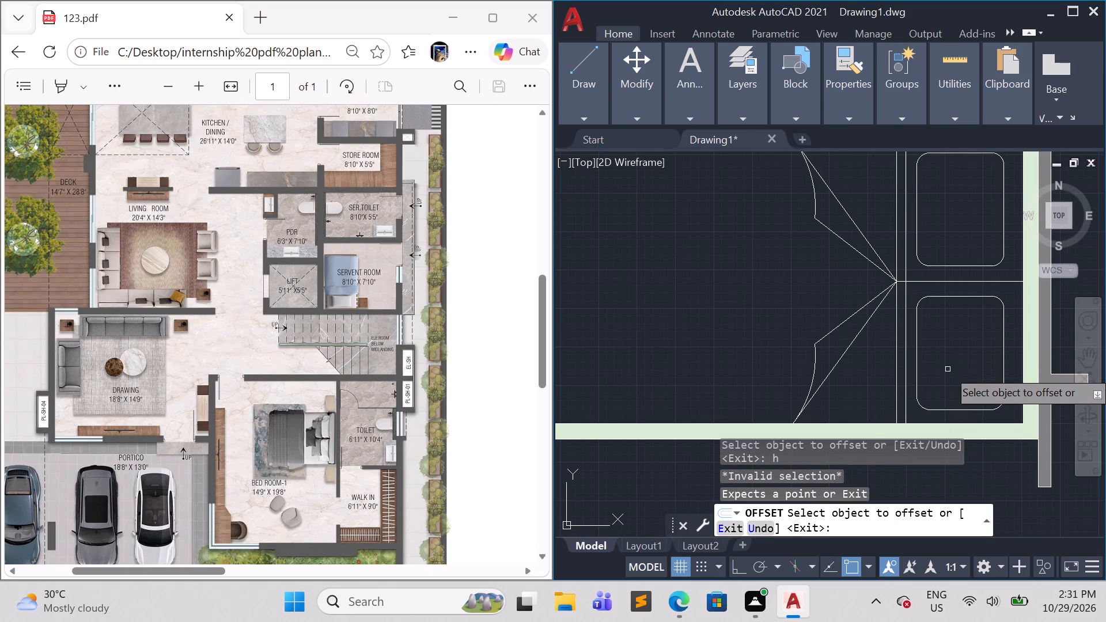
pyautogui.press('Escape')
pyautogui.press('h')
pyautogui.press('Return')
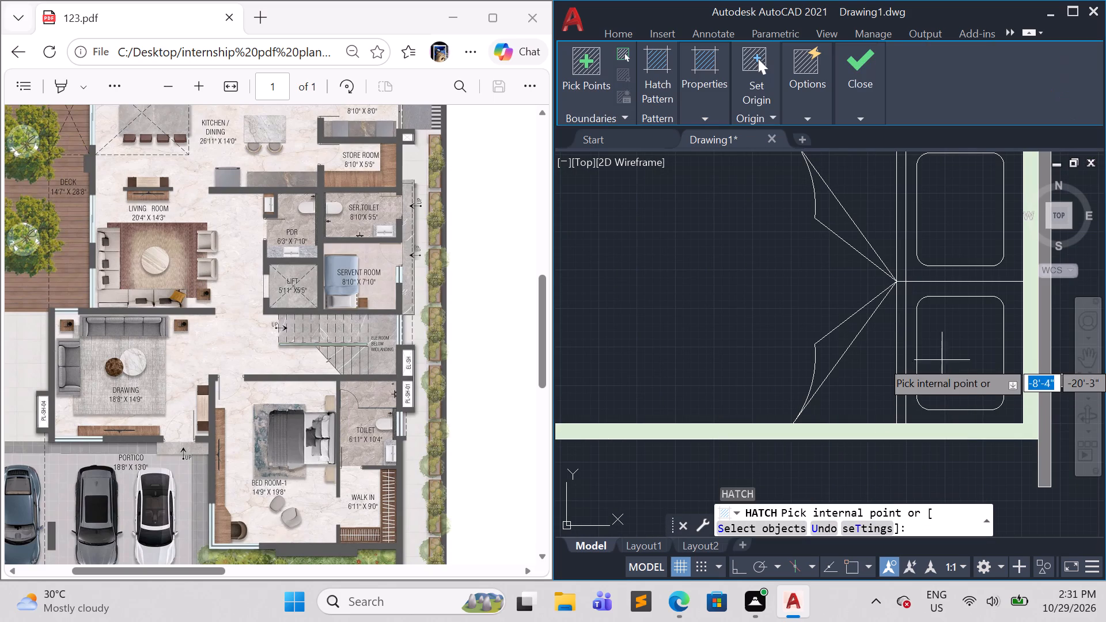
pyautogui.click(901, 304)
pyautogui.click(900, 261)
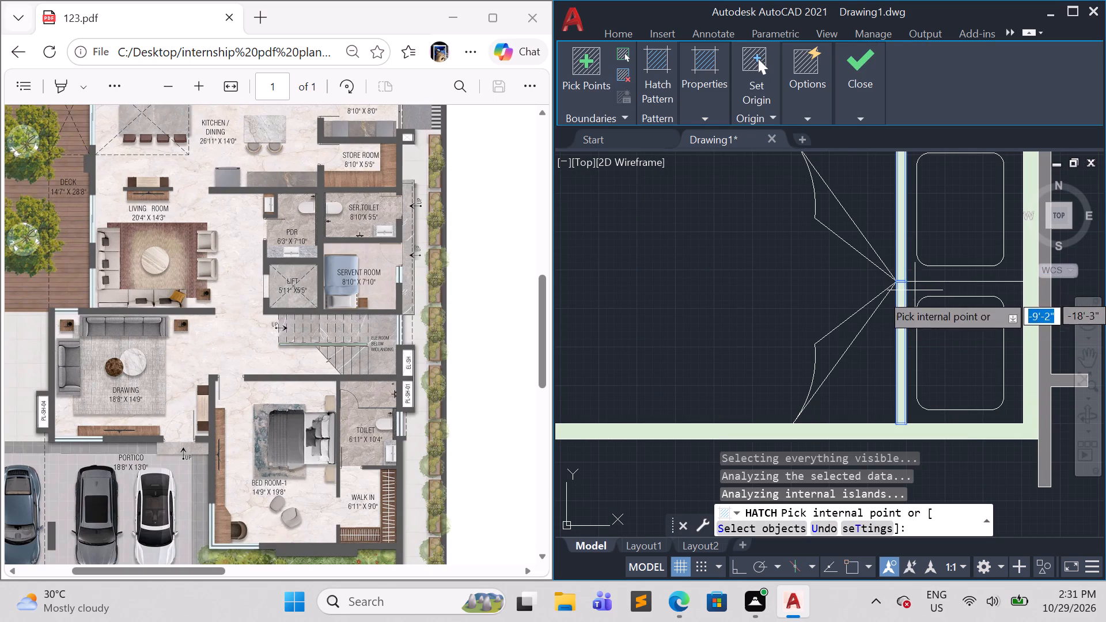
pyautogui.press('Escape')
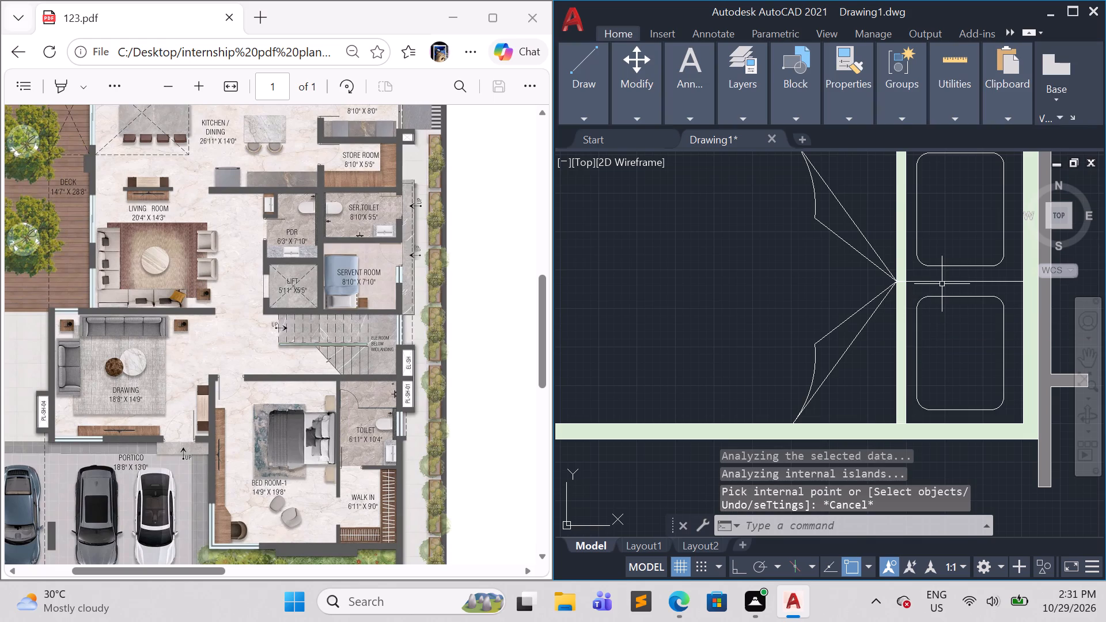
# Erase the dividing line between the two pillows.
pyautogui.click(942, 281)
pyautogui.press('e')
pyautogui.press('Return')
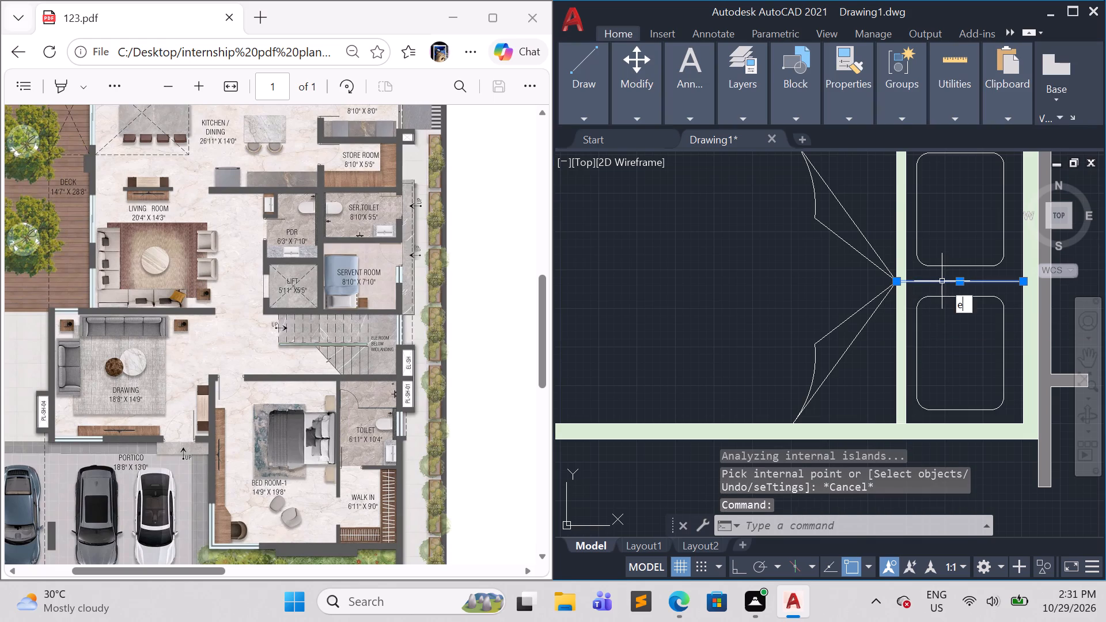
pyautogui.scroll(-2, 969, 307)
pyautogui.press('Escape')
pyautogui.press('Escape')
pyautogui.press('Escape')
pyautogui.press('Escape')
pyautogui.press('Escape')
pyautogui.press('Escape')
pyautogui.press('Escape')
pyautogui.press('Escape')
# Hatch the lower rounded pillow with a solid fill in light yellow, colour 237,238,153.
pyautogui.scroll(1, 969, 313)
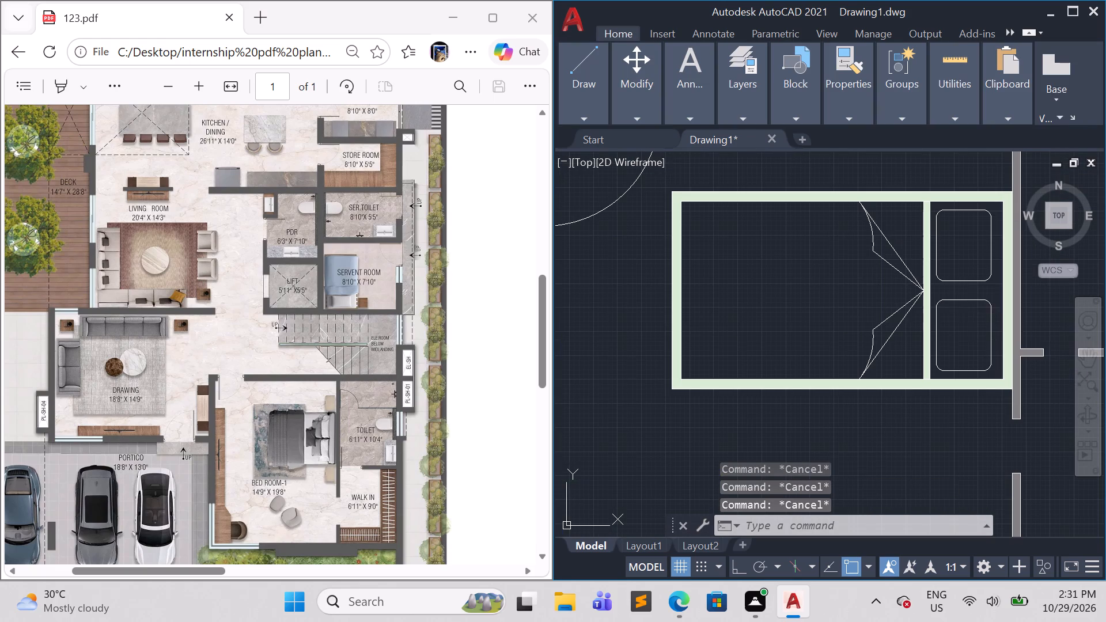
pyautogui.press('h')
pyautogui.press('Return')
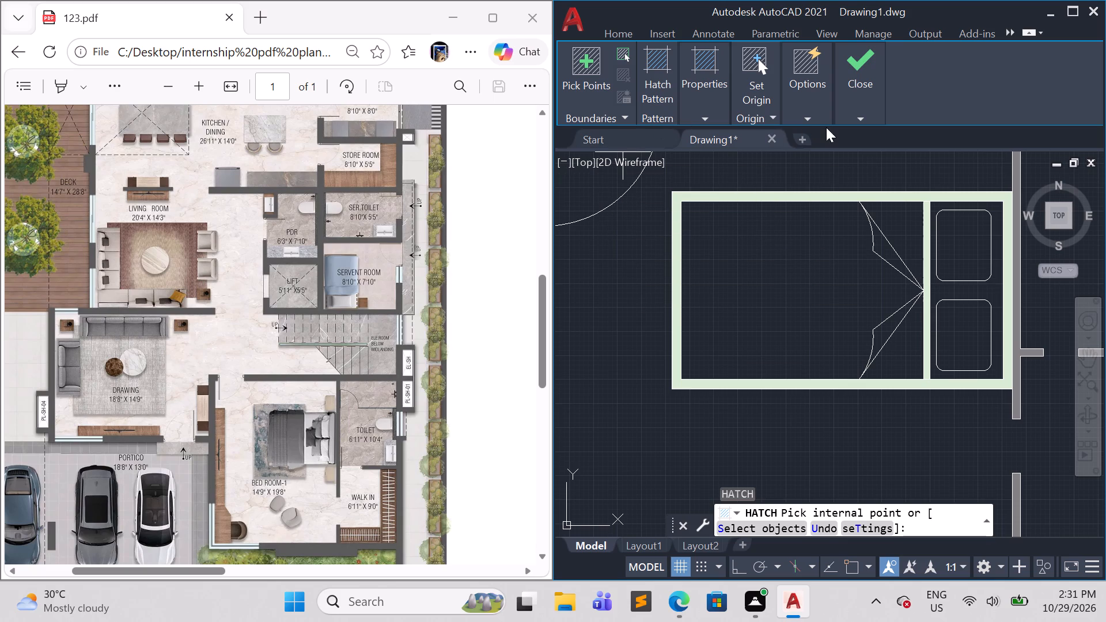
pyautogui.click(707, 116)
pyautogui.click(735, 154)
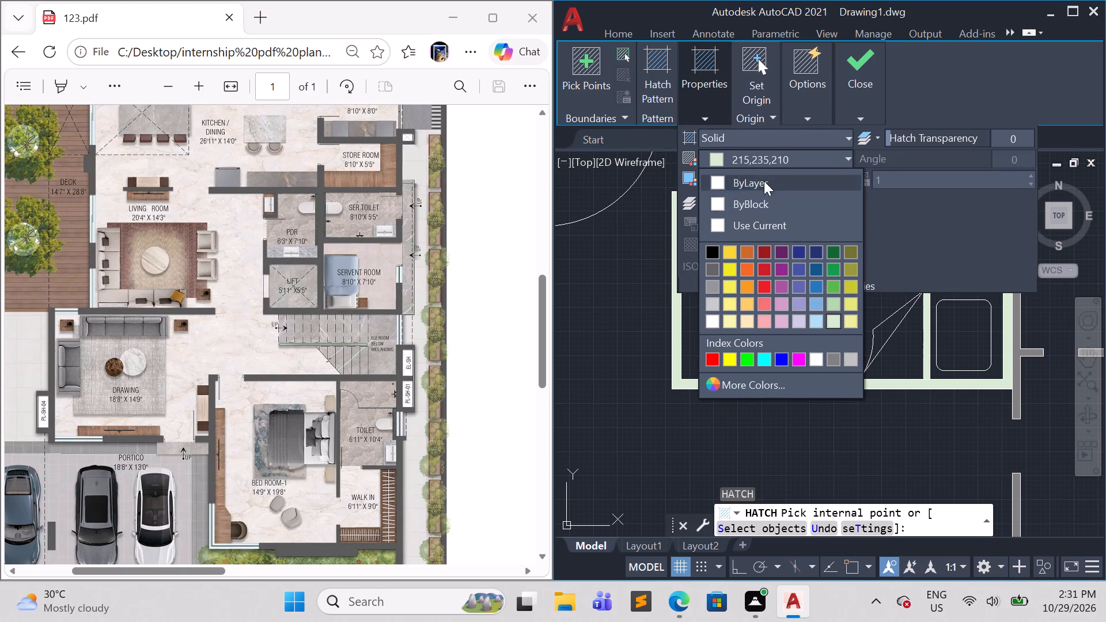
pyautogui.click(849, 323)
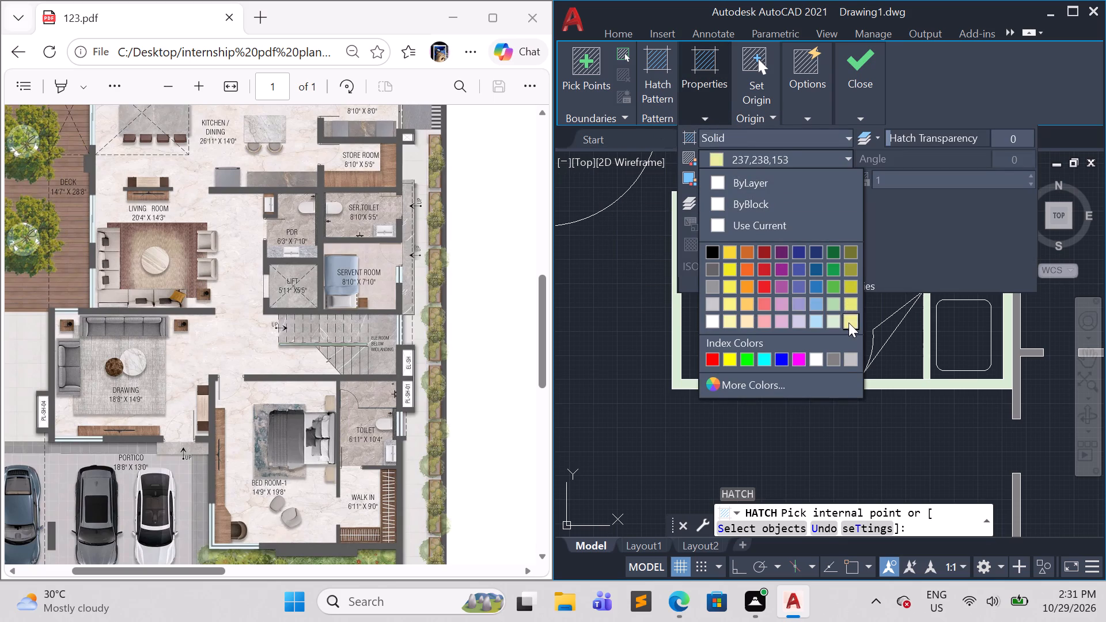
pyautogui.click(951, 337)
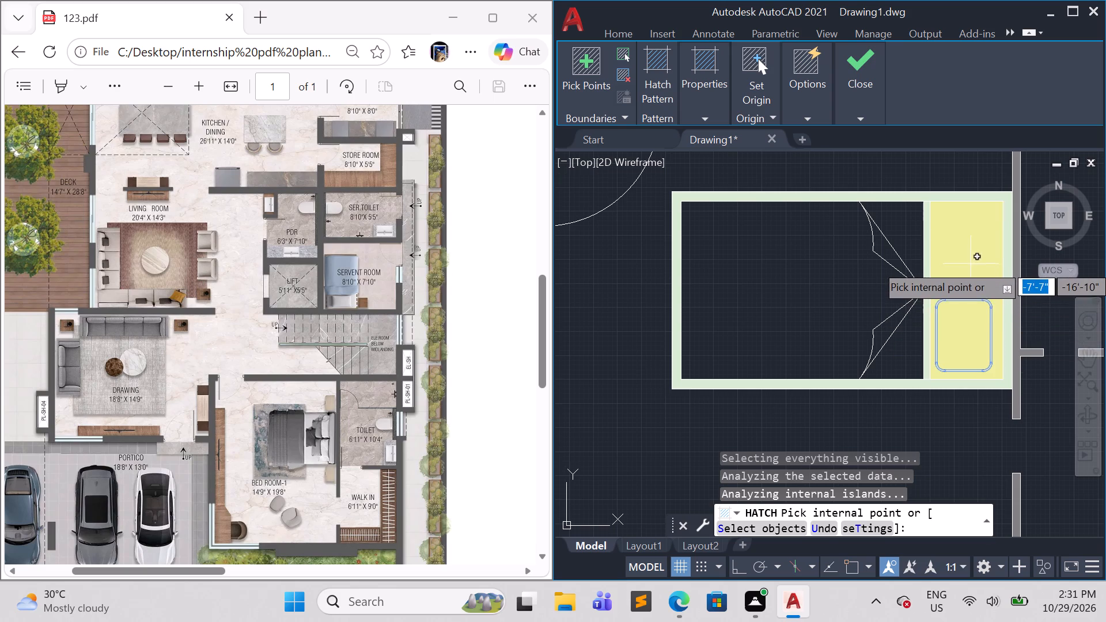
pyautogui.scroll(1, 955, 269)
pyautogui.scroll(-2, 955, 272)
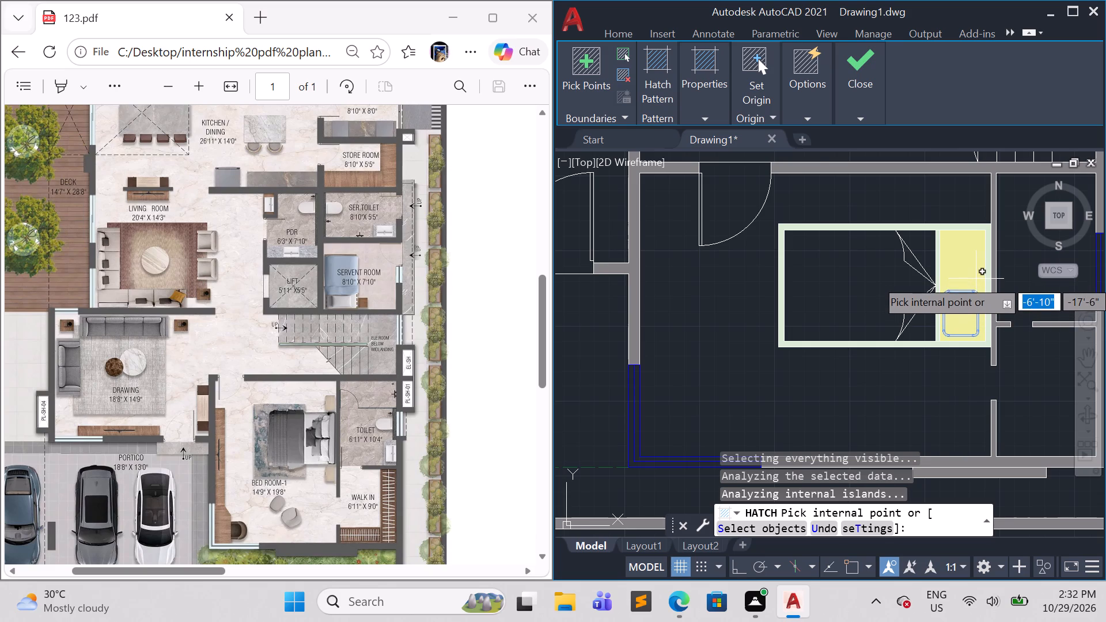
pyautogui.press('Escape')
# Hatch the upper rounded pillow with the same solid light yellow fill.
pyautogui.scroll(1, 972, 306)
pyautogui.scroll(-1, 971, 307)
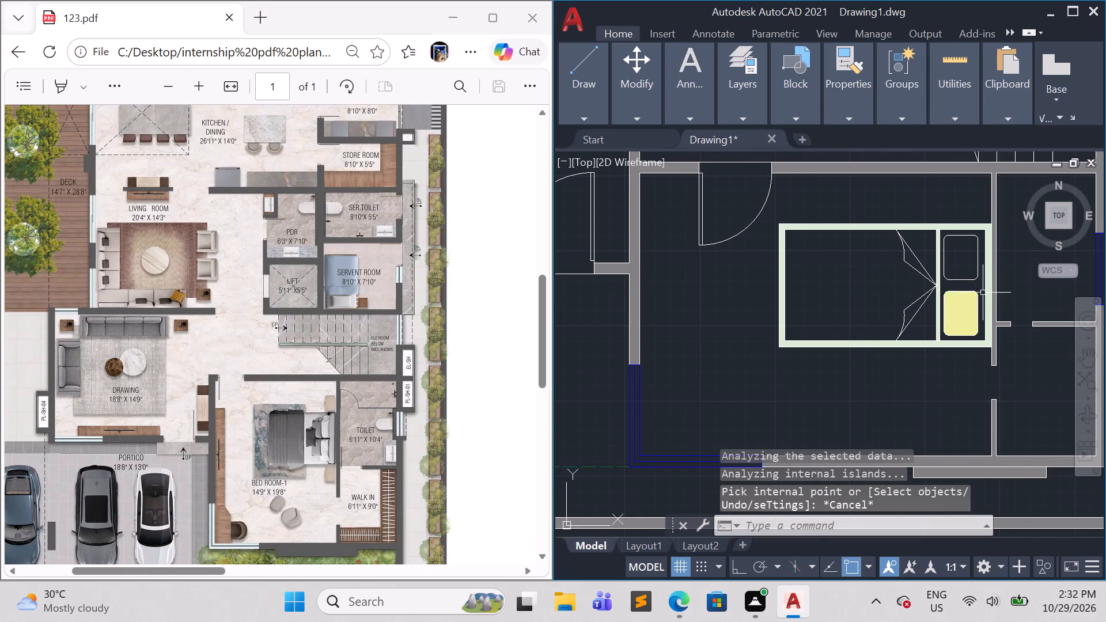
pyautogui.scroll(2, 978, 289)
pyautogui.moveTo(973, 287); pyautogui.dragTo(942, 367, button='middle')
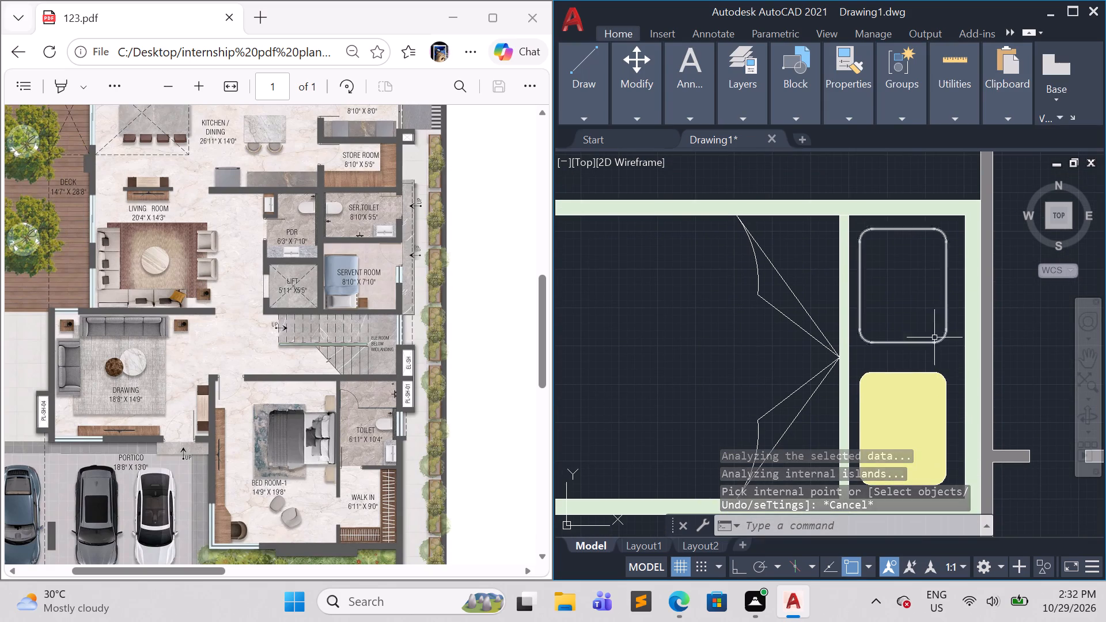
pyautogui.click(926, 318)
pyautogui.press('Escape')
pyautogui.press('Escape')
pyautogui.press('Escape')
pyautogui.press('Escape')
pyautogui.press('Escape')
pyautogui.press('Escape')
pyautogui.press('Escape')
pyautogui.press('Escape')
pyautogui.press('Escape')
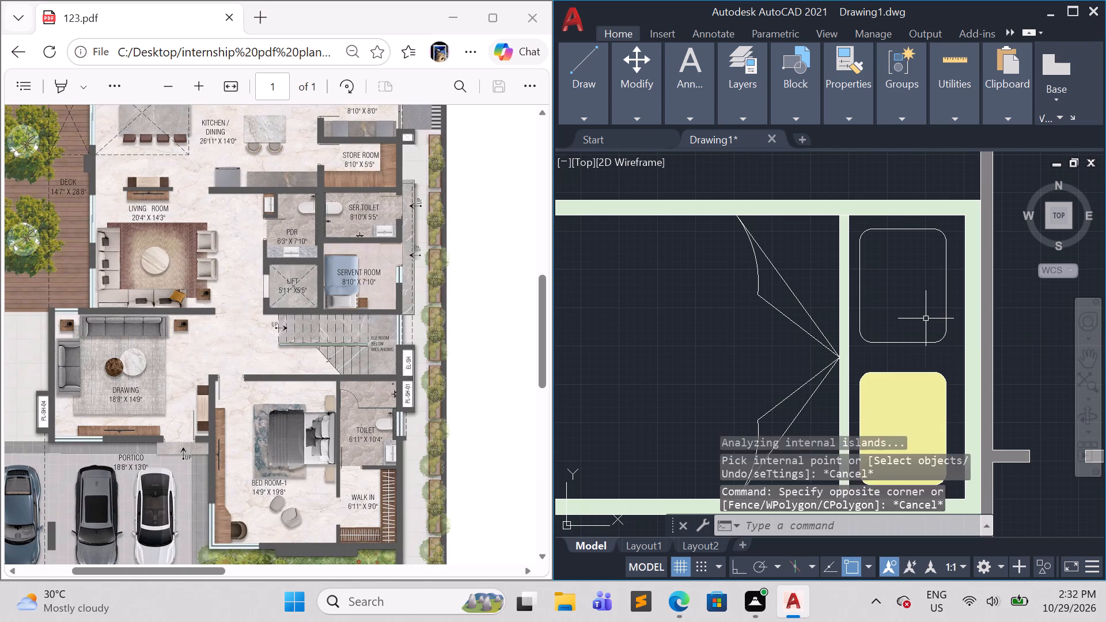
pyautogui.press('h')
pyautogui.press('Return')
pyautogui.click(916, 313)
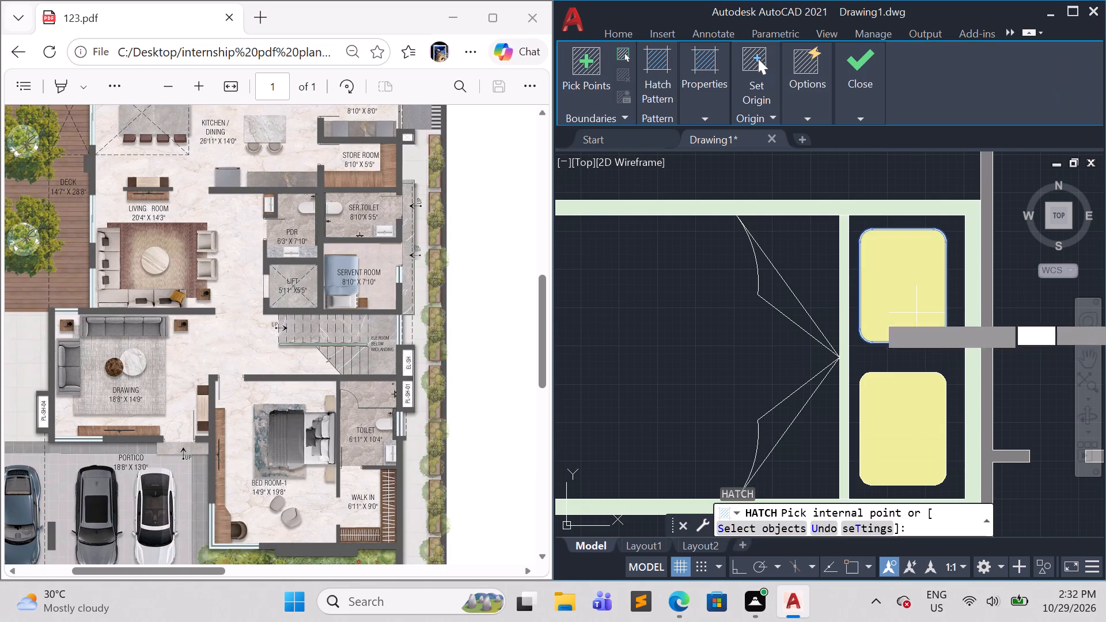
pyautogui.press('Escape')
pyautogui.press('Escape')
pyautogui.press('Escape')
pyautogui.press('Escape')
pyautogui.press('Escape')
# Hatch the upper and lower blanket fold corners with the same solid light yellow fill.
pyautogui.scroll(-1, 944, 372)
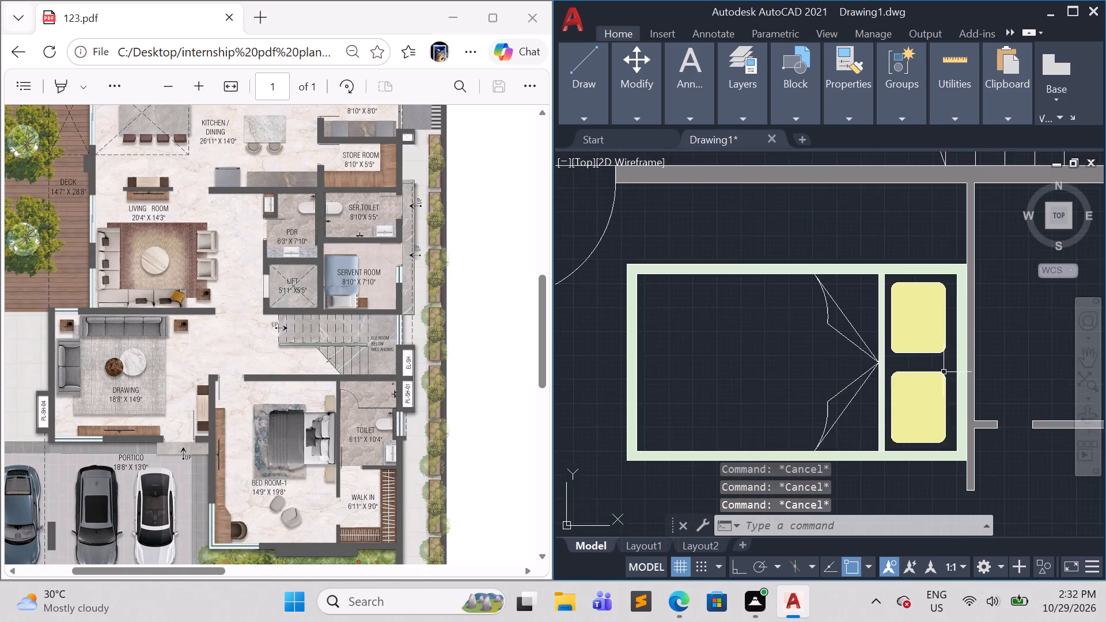
pyautogui.scroll(-1, 944, 372)
pyautogui.scroll(-1, 929, 427)
pyautogui.scroll(2, 909, 446)
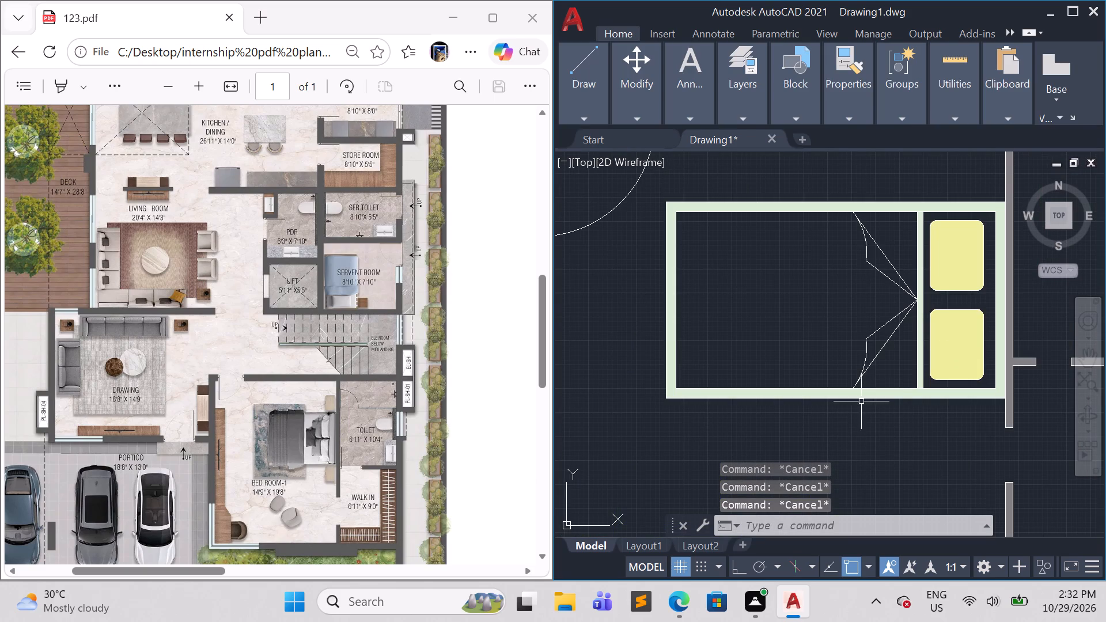
pyautogui.press('h')
pyautogui.press('Return')
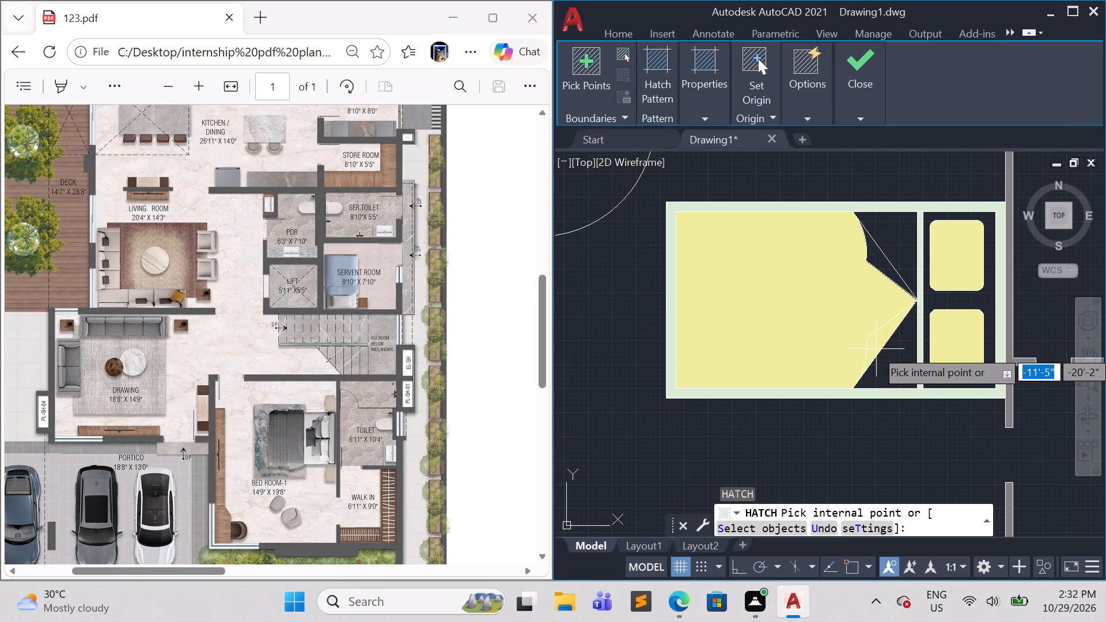
pyautogui.click(887, 263)
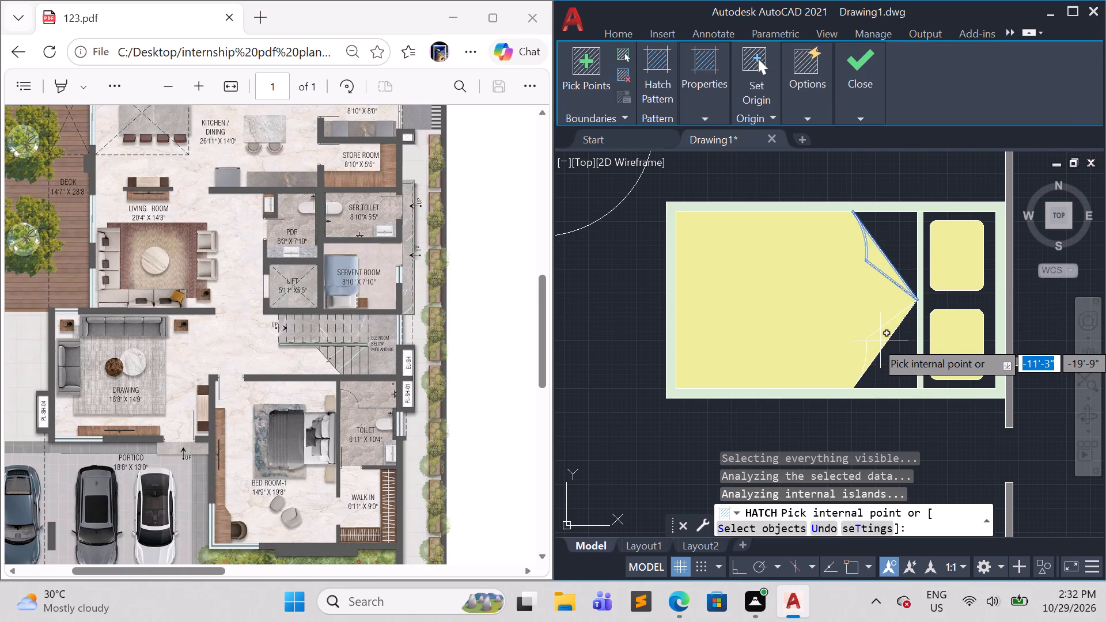
pyautogui.scroll(2, 880, 340)
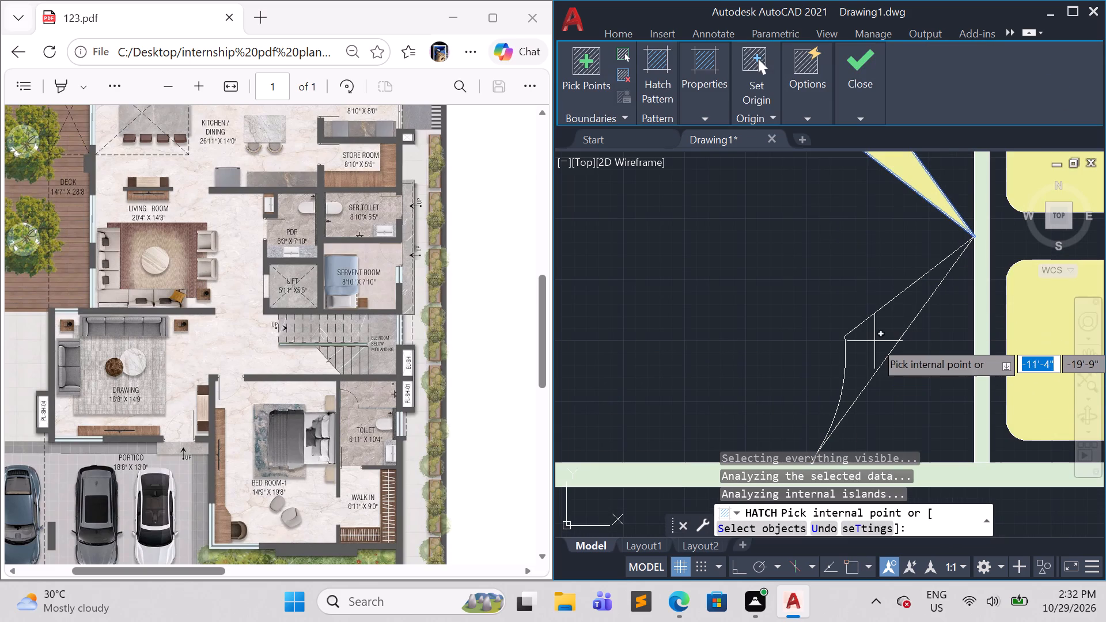
pyautogui.click(874, 341)
pyautogui.scroll(-4, 896, 386)
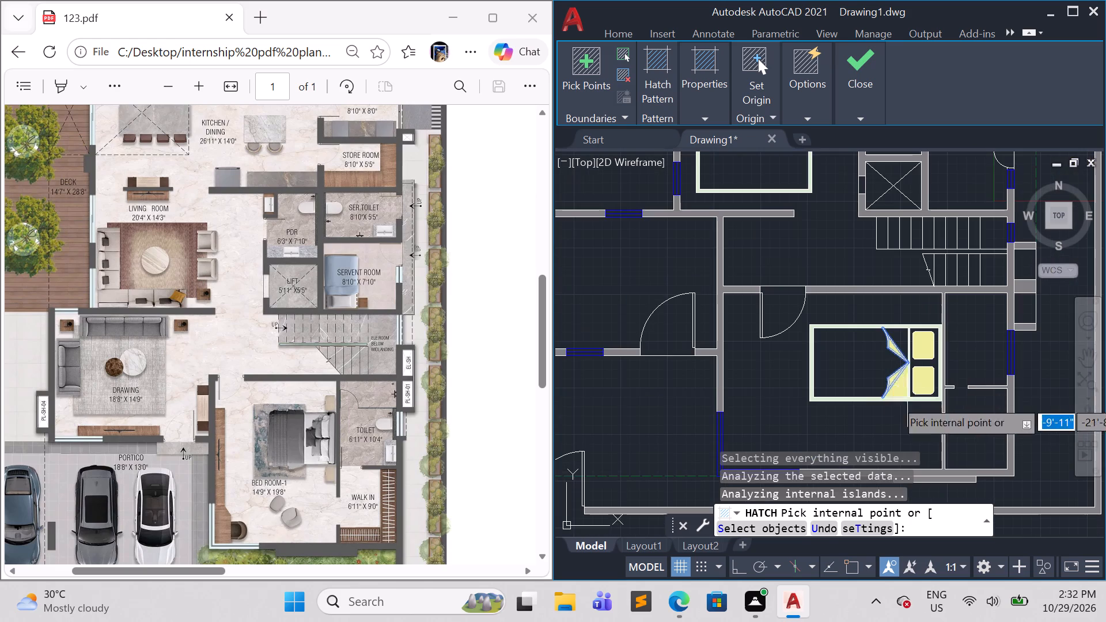
pyautogui.press('Escape')
pyautogui.press('Escape')
pyautogui.scroll(-1, 919, 424)
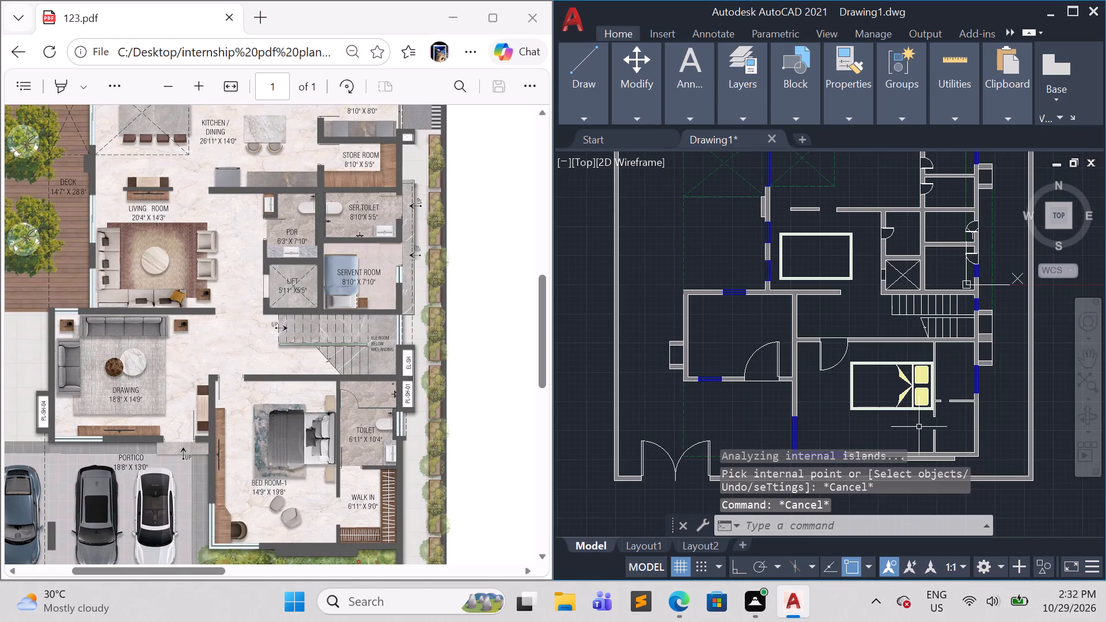
# Copy the complete Bed Room-1 bed, including pillows and folded blanket corners, to the empty area northeast of the plan's outer boundary.
pyautogui.scroll(2, 919, 428)
pyautogui.click(931, 415)
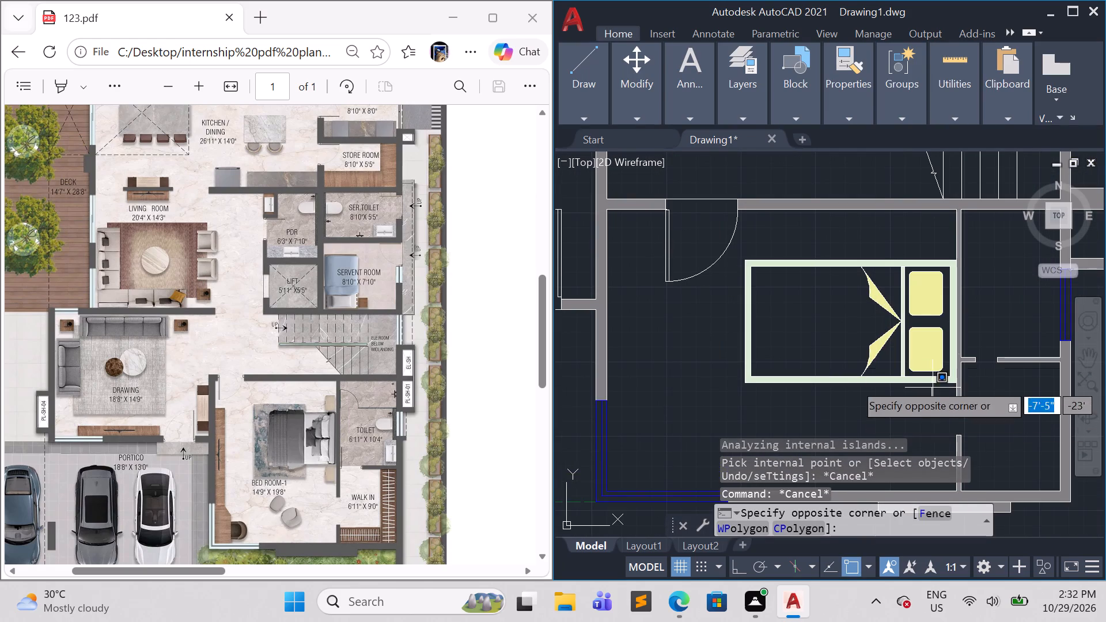
pyautogui.click(850, 241)
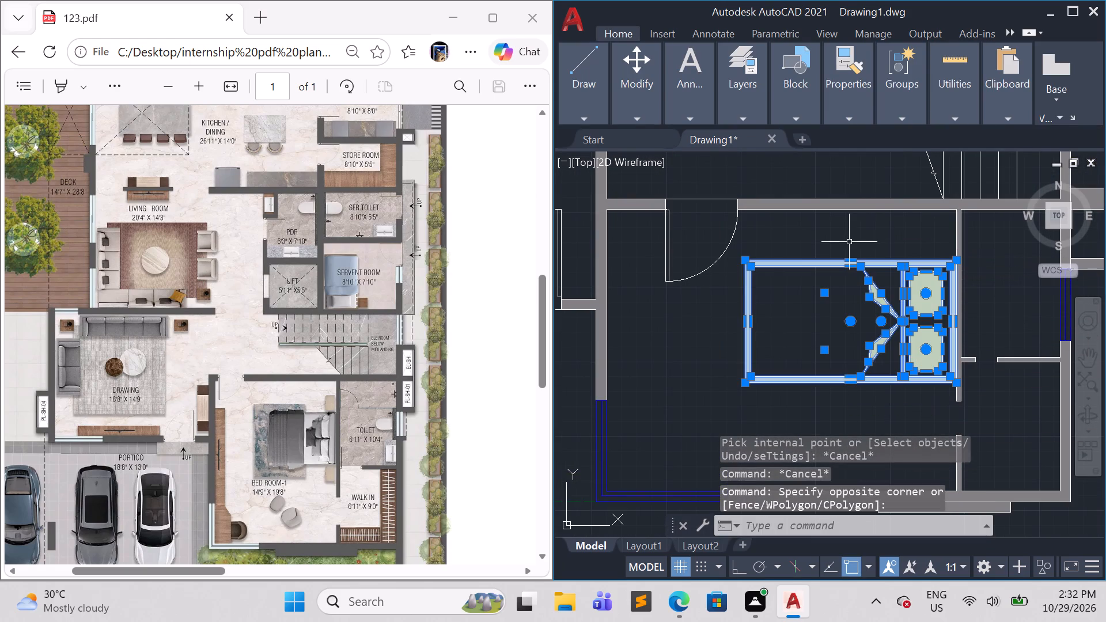
pyautogui.press('c')
pyautogui.press('o')
pyautogui.press('Return')
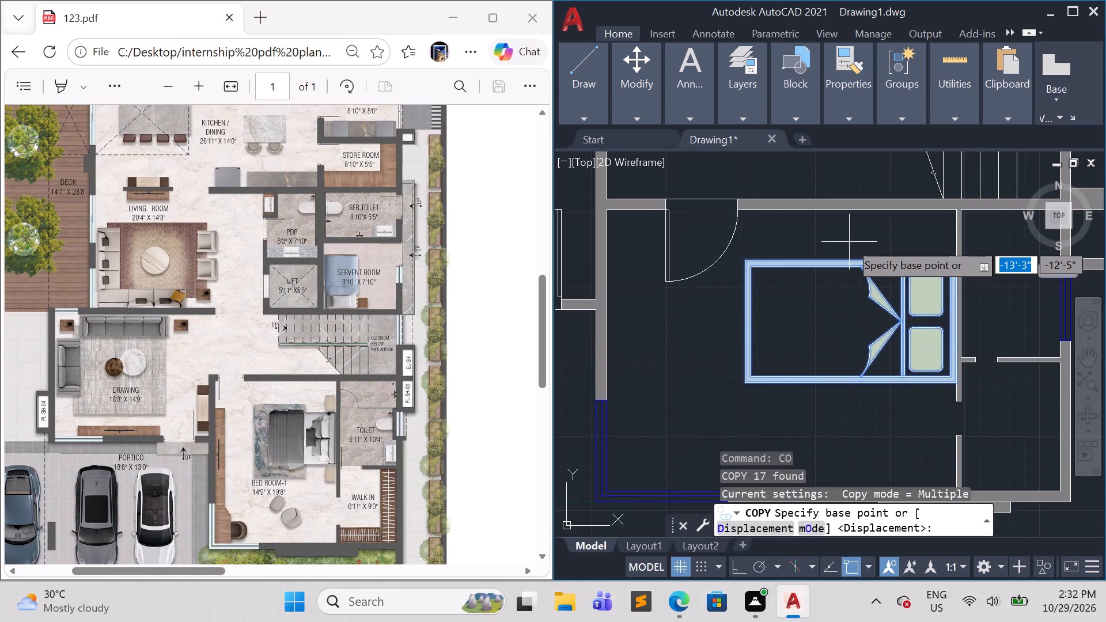
pyautogui.click(910, 322)
pyautogui.scroll(-5, 840, 407)
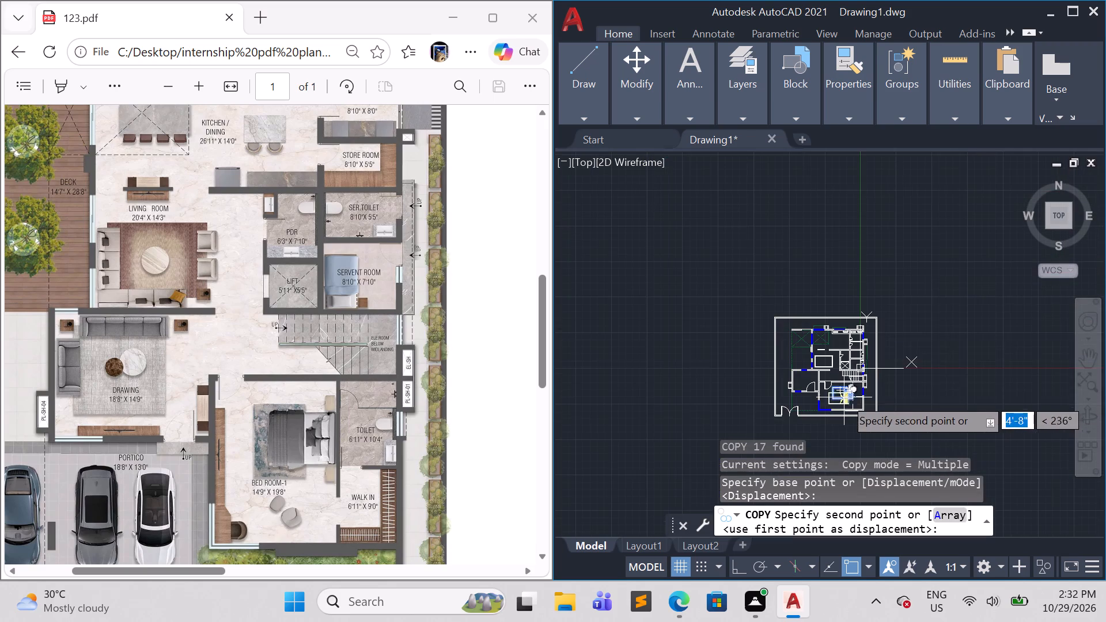
pyautogui.click(910, 271)
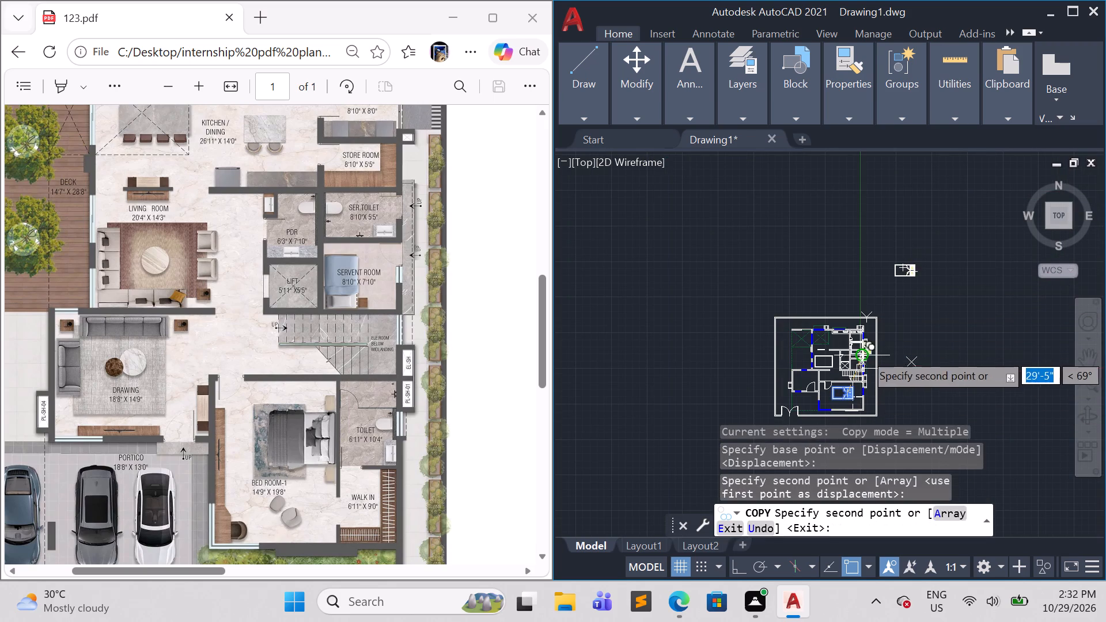
pyautogui.press('Escape')
# Insert the Toilet - Imperial sample block outside the house's east wall, beside the walk-in room.
pyautogui.scroll(2, 893, 333)
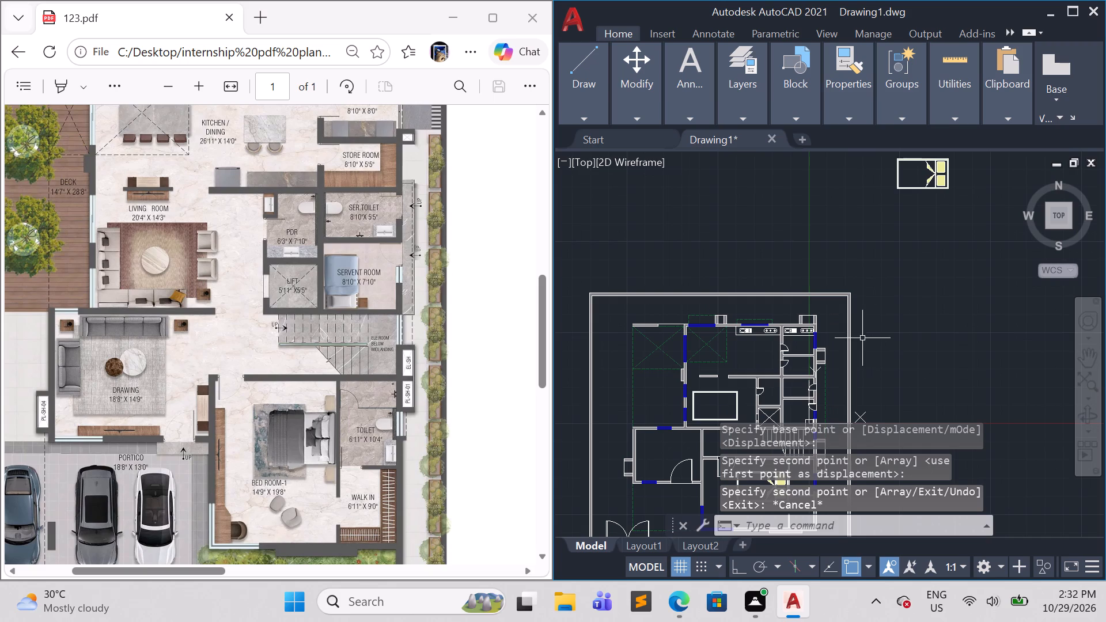
pyautogui.scroll(2, 843, 340)
pyautogui.scroll(-3, 779, 344)
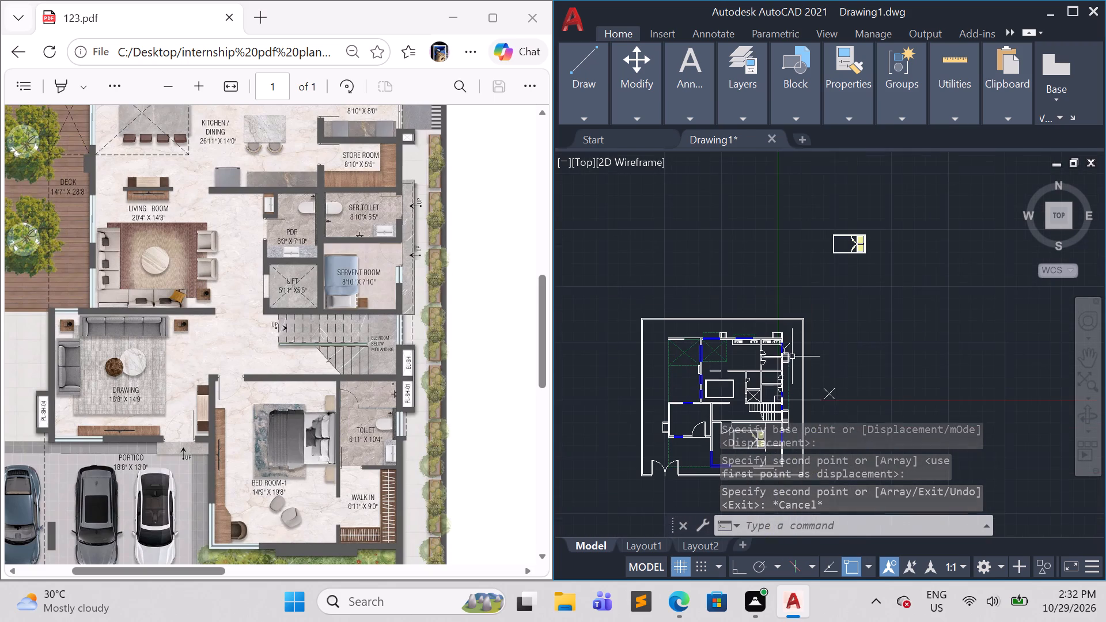
pyautogui.moveTo(840, 361); pyautogui.dragTo(867, 291, button='middle')
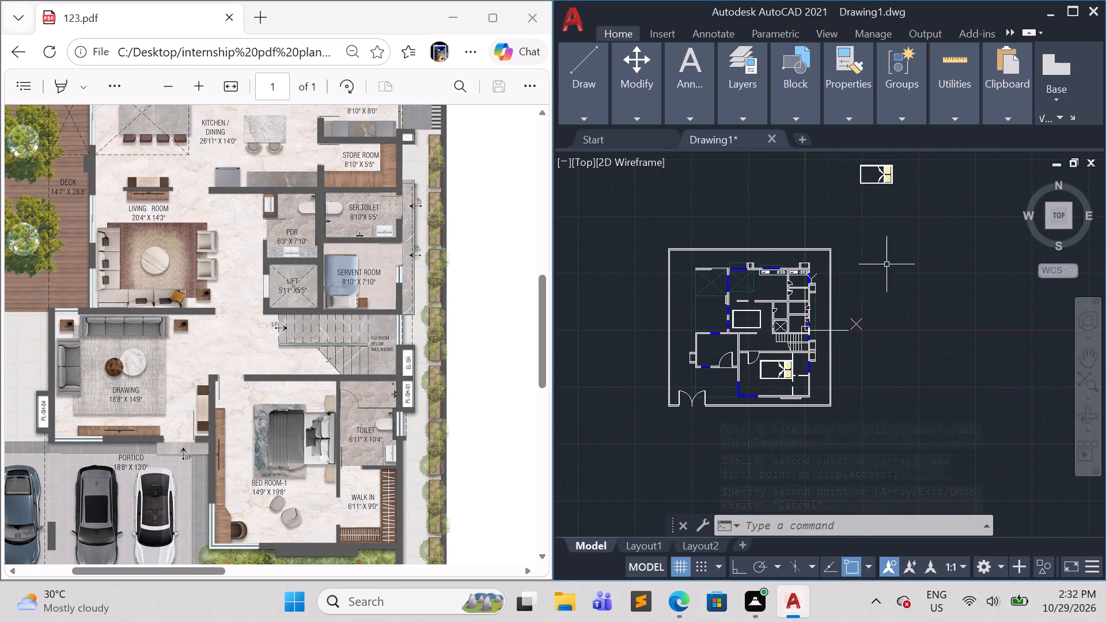
pyautogui.scroll(2, 816, 323)
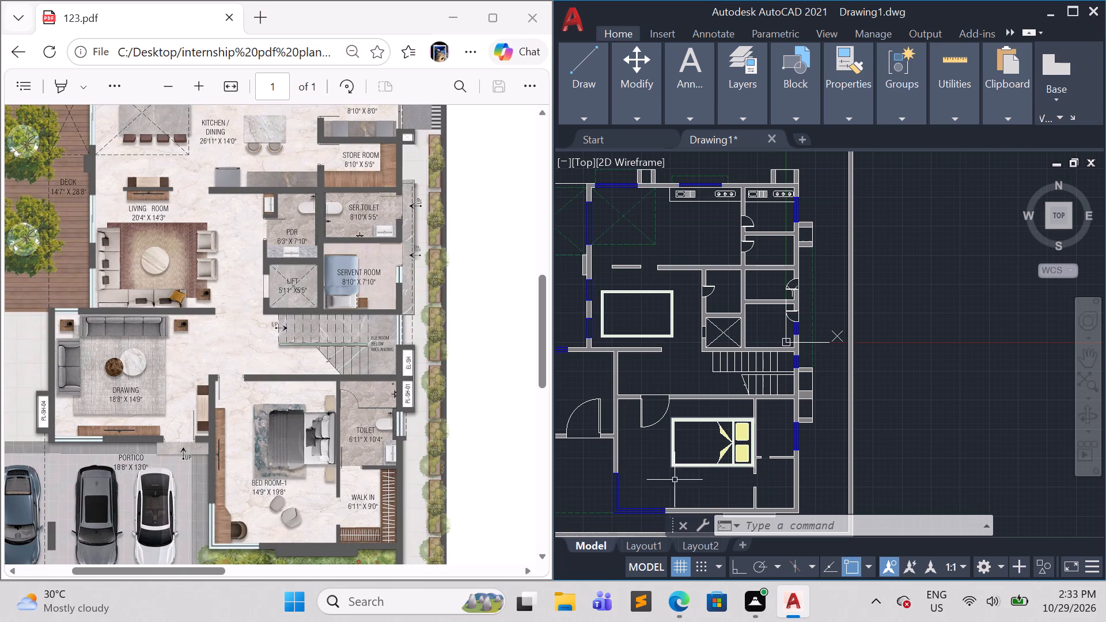
pyautogui.moveTo(659, 493); pyautogui.dragTo(658, 400, button='middle')
pyautogui.scroll(1, 658, 464)
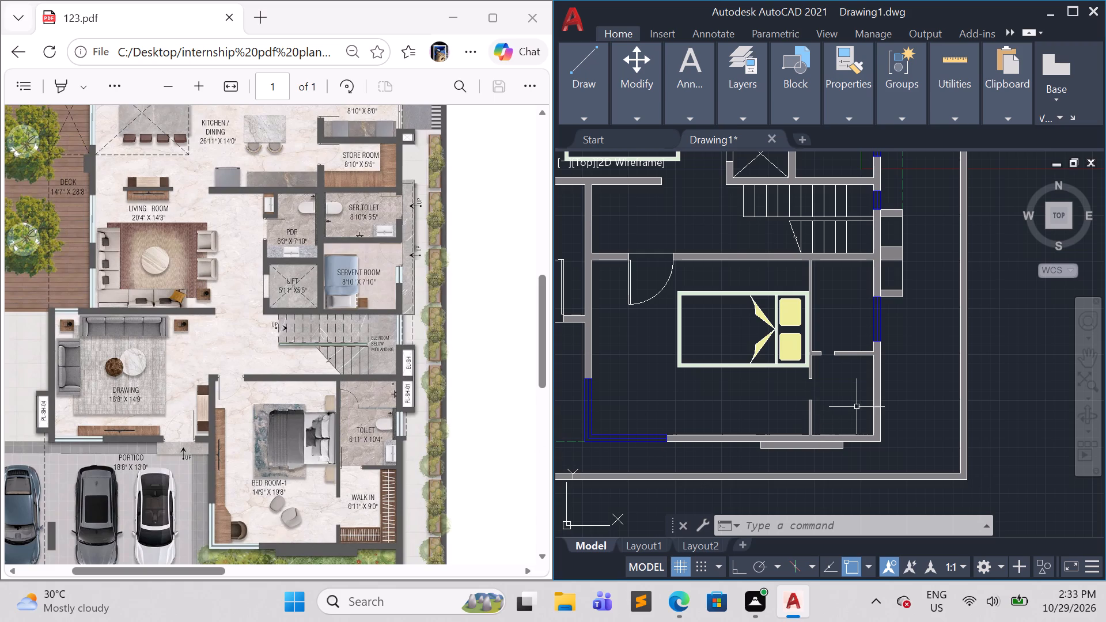
pyautogui.scroll(1, 857, 404)
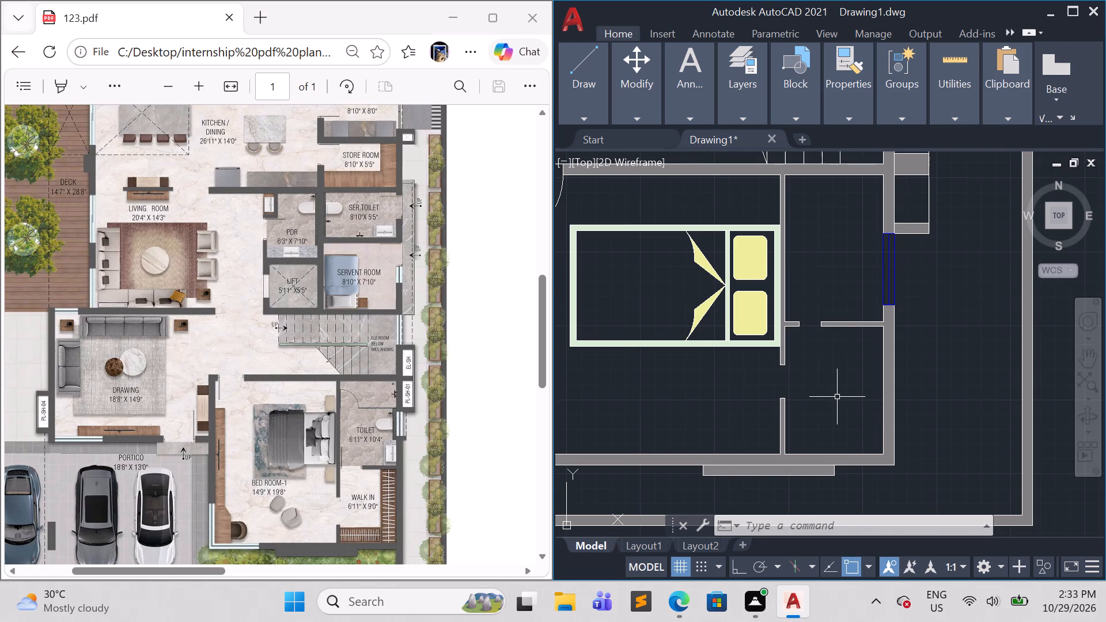
pyautogui.hotkey('ctrl', '3')
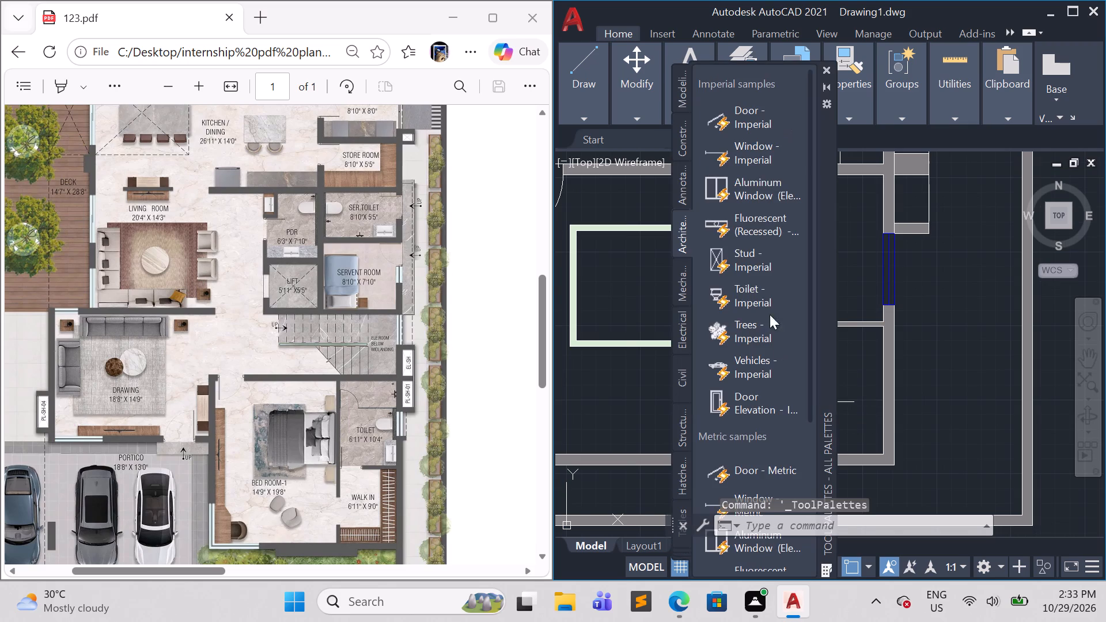
pyautogui.moveTo(736, 294); pyautogui.dragTo(939, 399)
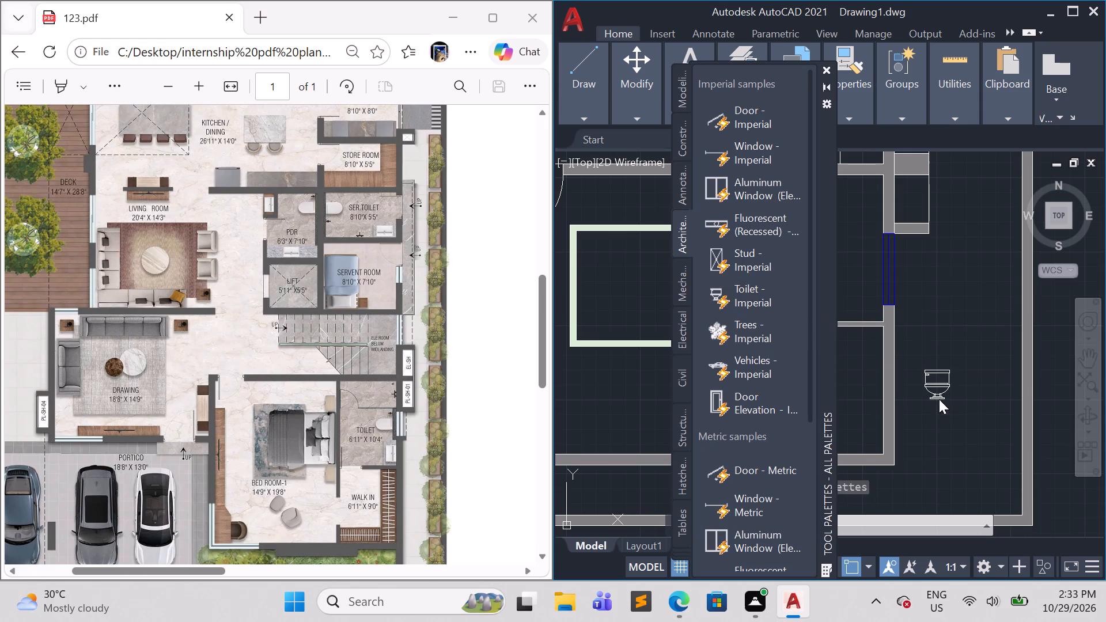
pyautogui.moveTo(939, 399); pyautogui.dragTo(937, 399)
pyautogui.press('Escape')
pyautogui.click(956, 431)
pyautogui.press('Escape')
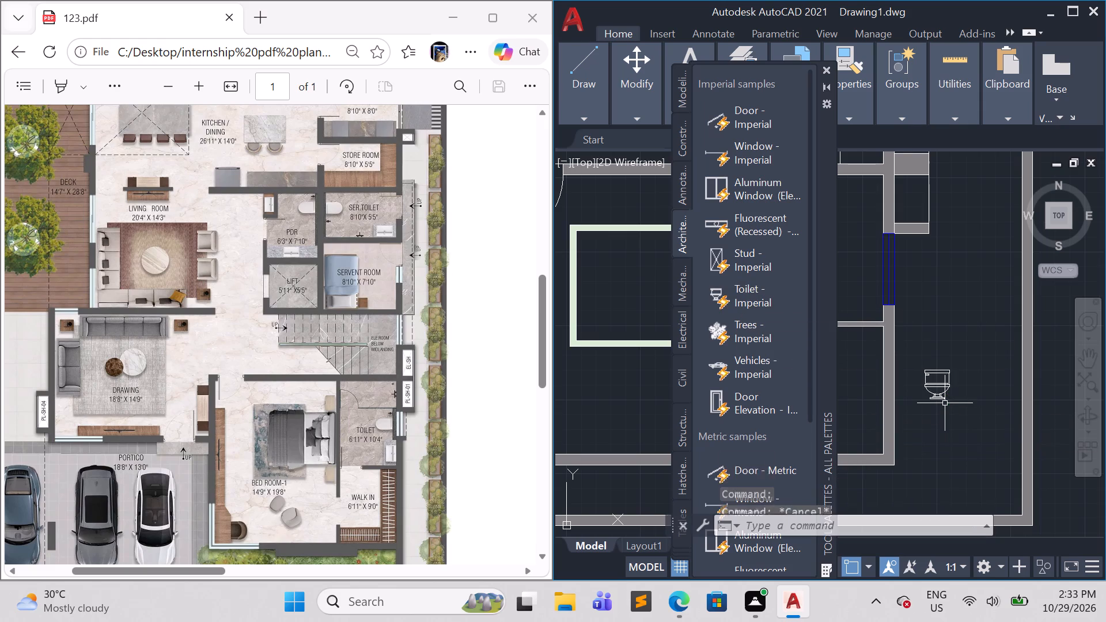
pyautogui.click(825, 69)
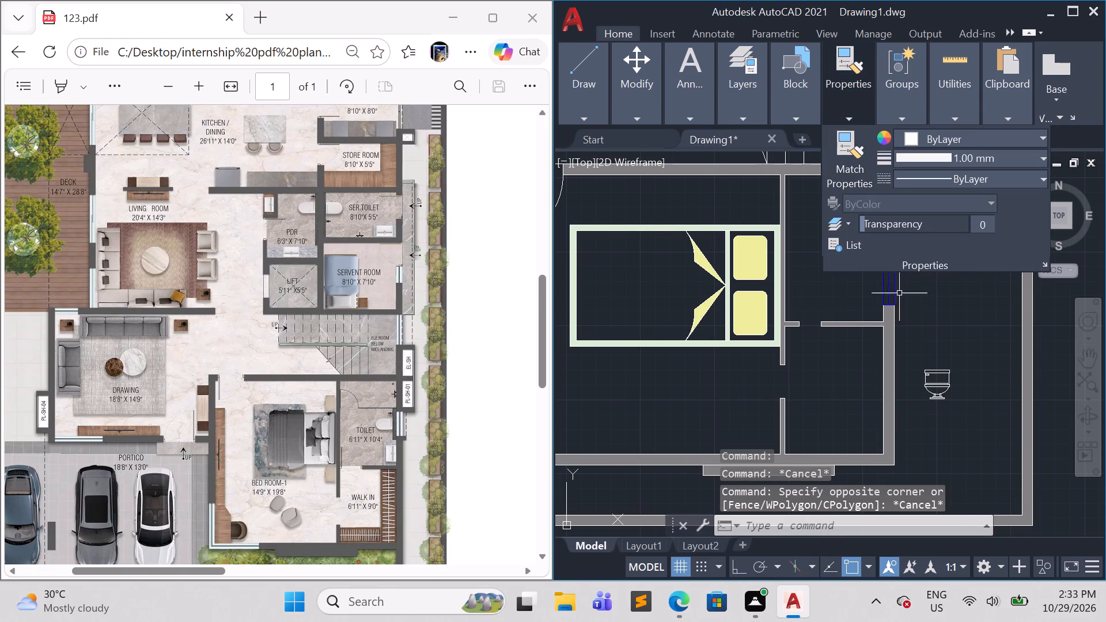
# Switch the inserted toilet block to the Round (Plan) view.
pyautogui.click(942, 394)
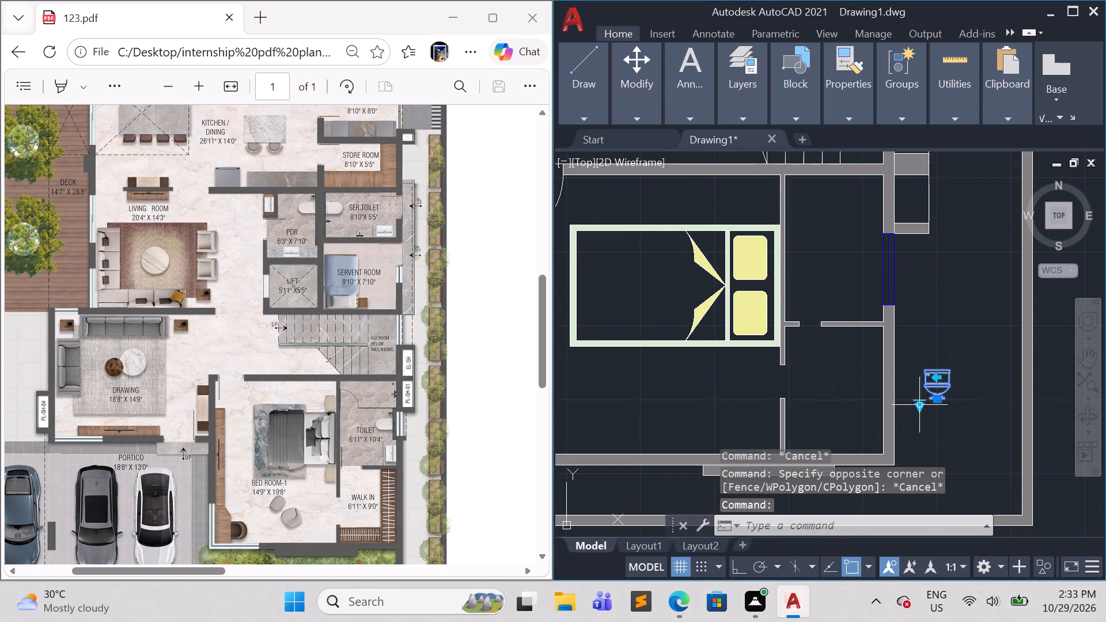
pyautogui.click(921, 405)
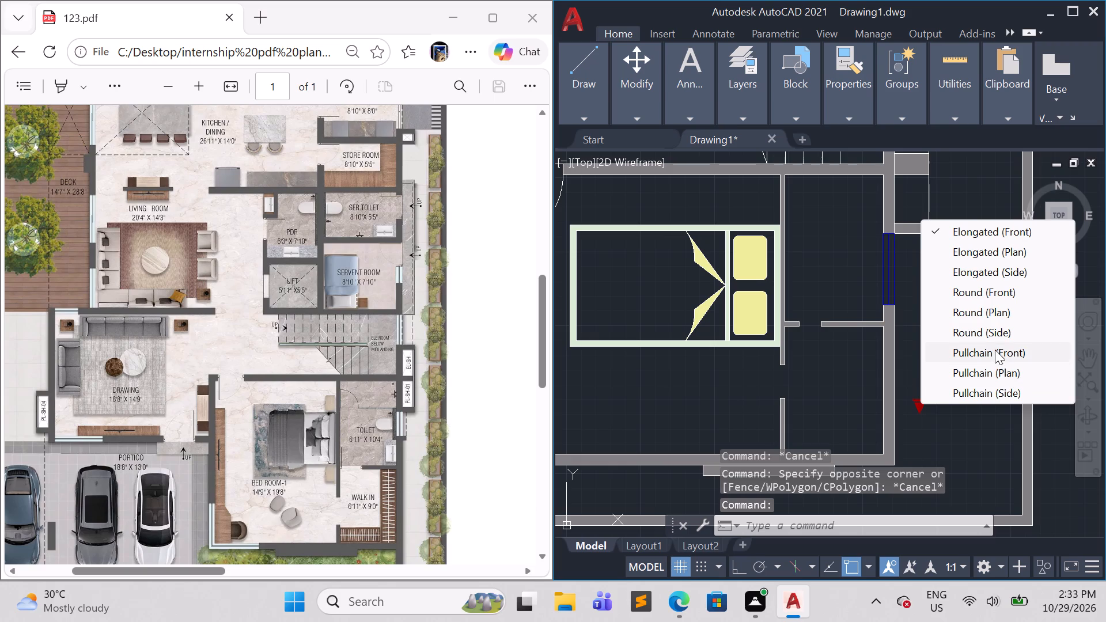
pyautogui.click(1005, 313)
pyautogui.press('Escape')
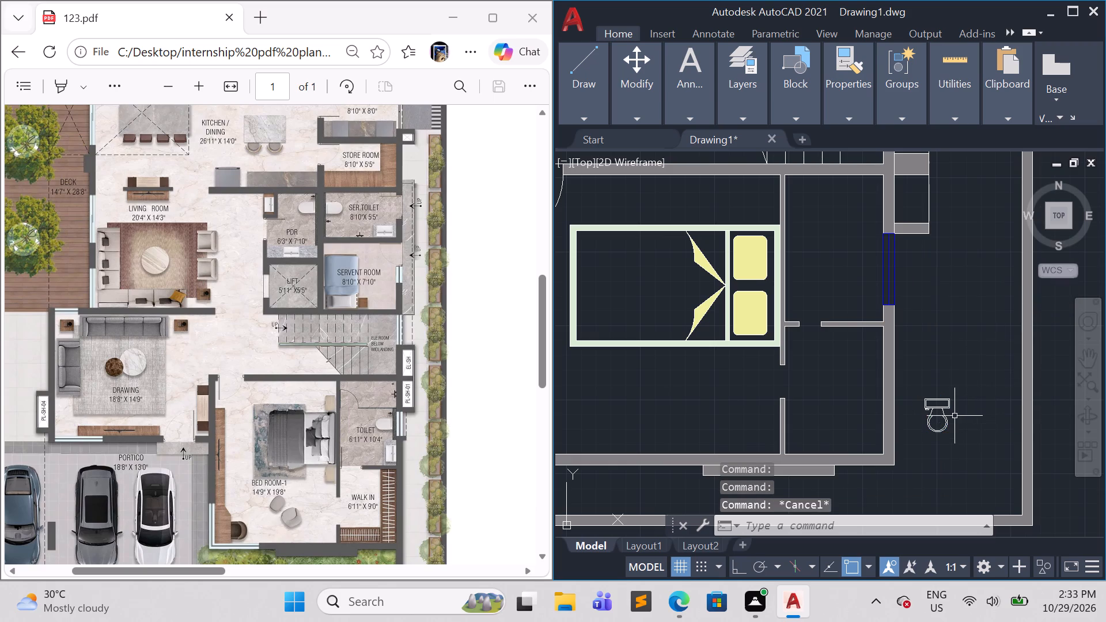
# Rotate the toilet block 90 degrees clockwise about its tank centre with Ortho on, so the bowl faces west.
pyautogui.click(958, 441)
pyautogui.click(918, 405)
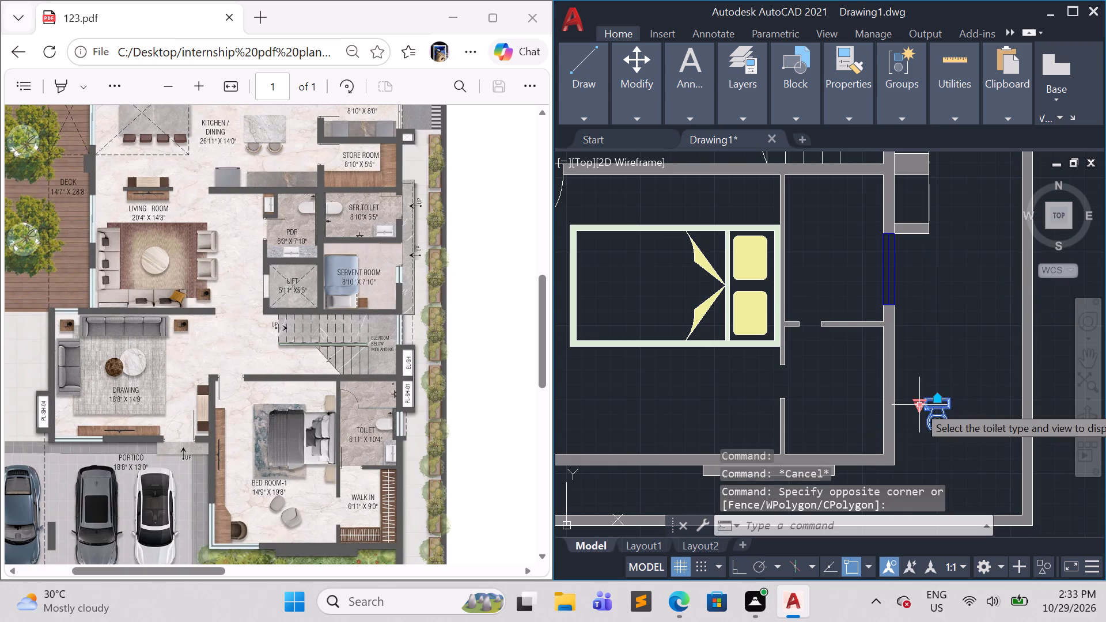
pyautogui.write('ro')
pyautogui.press('Return')
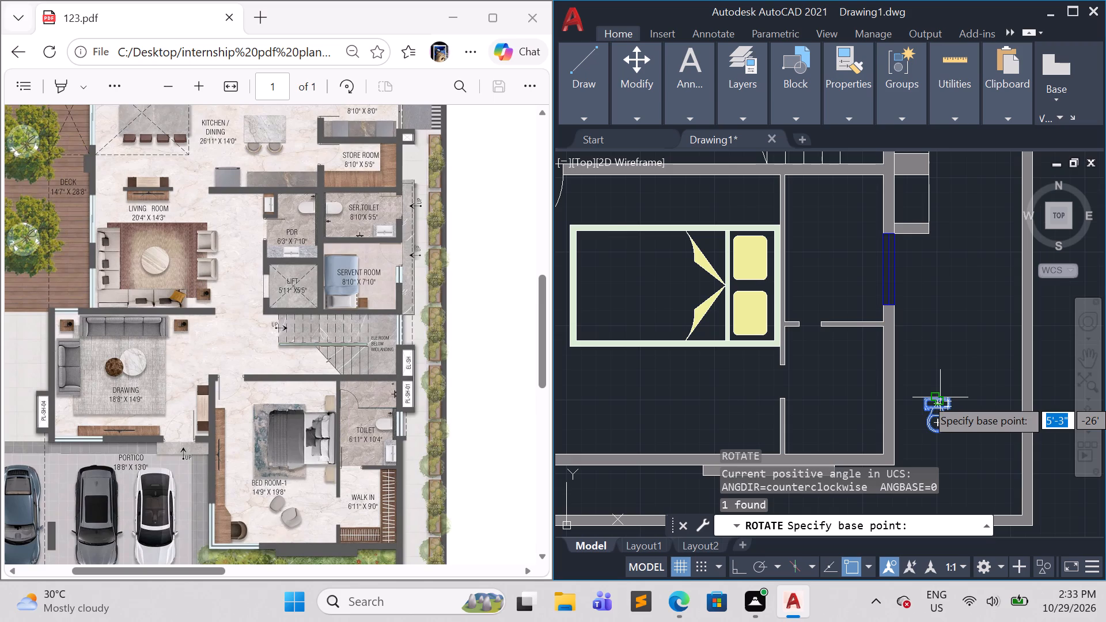
pyautogui.scroll(3, 948, 401)
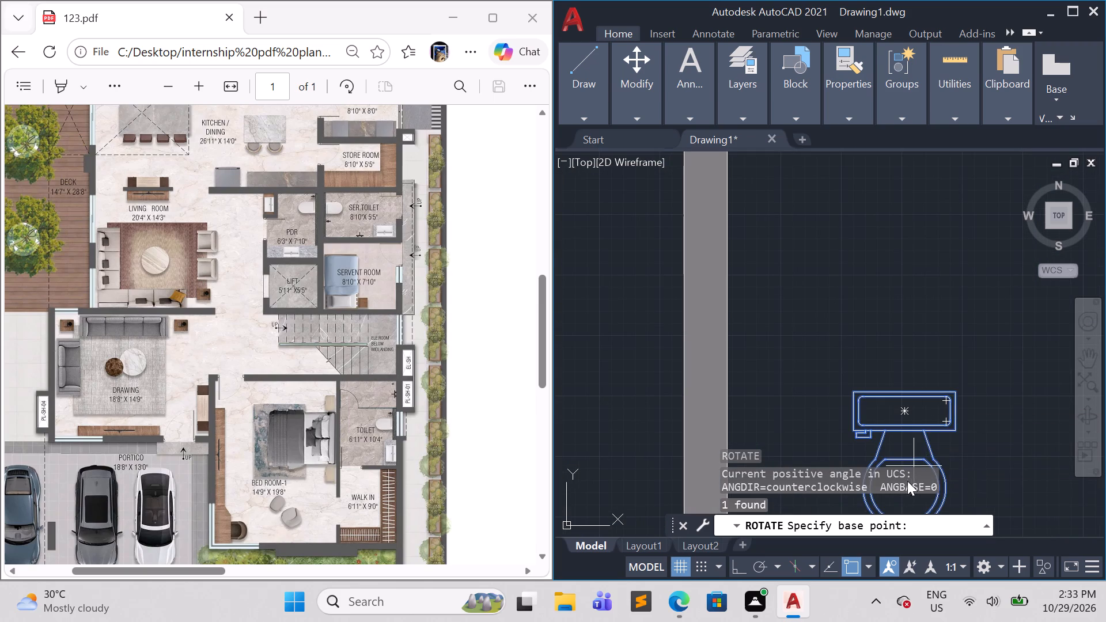
pyautogui.click(903, 407)
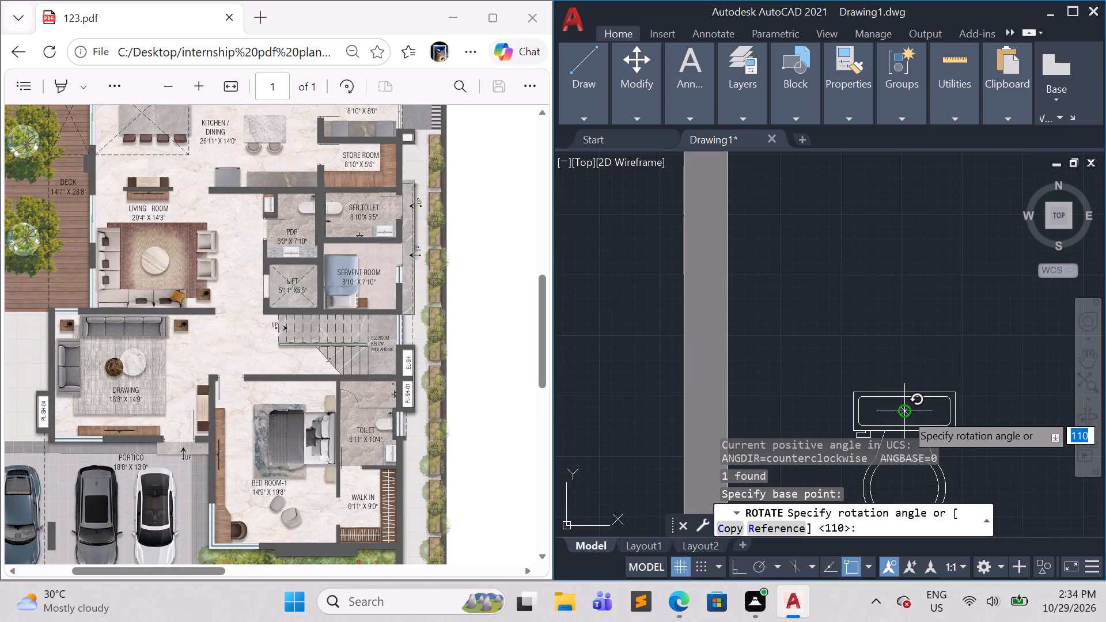
pyautogui.press('F8')
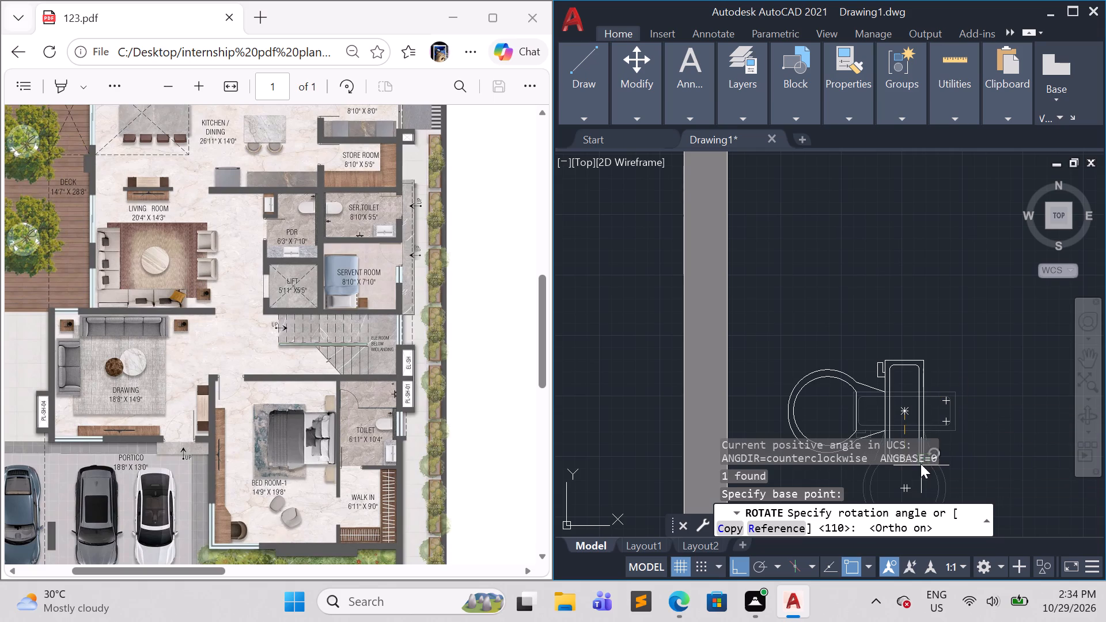
pyautogui.moveTo(950, 418); pyautogui.dragTo(1008, 266, button='middle')
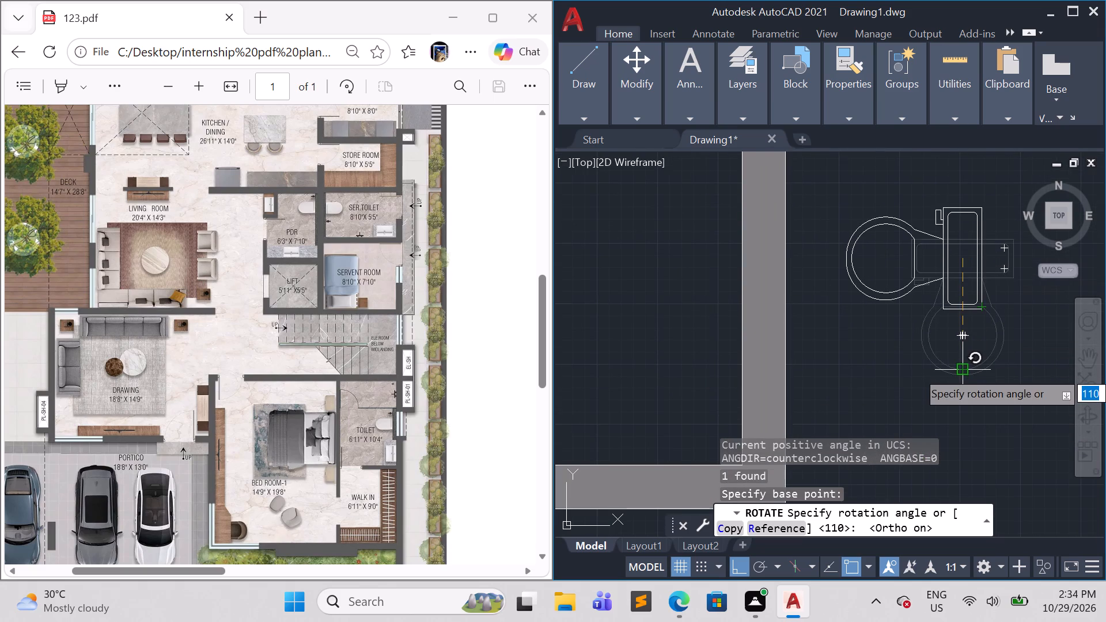
pyautogui.click(964, 370)
pyautogui.scroll(-2, 972, 420)
pyautogui.press('Escape')
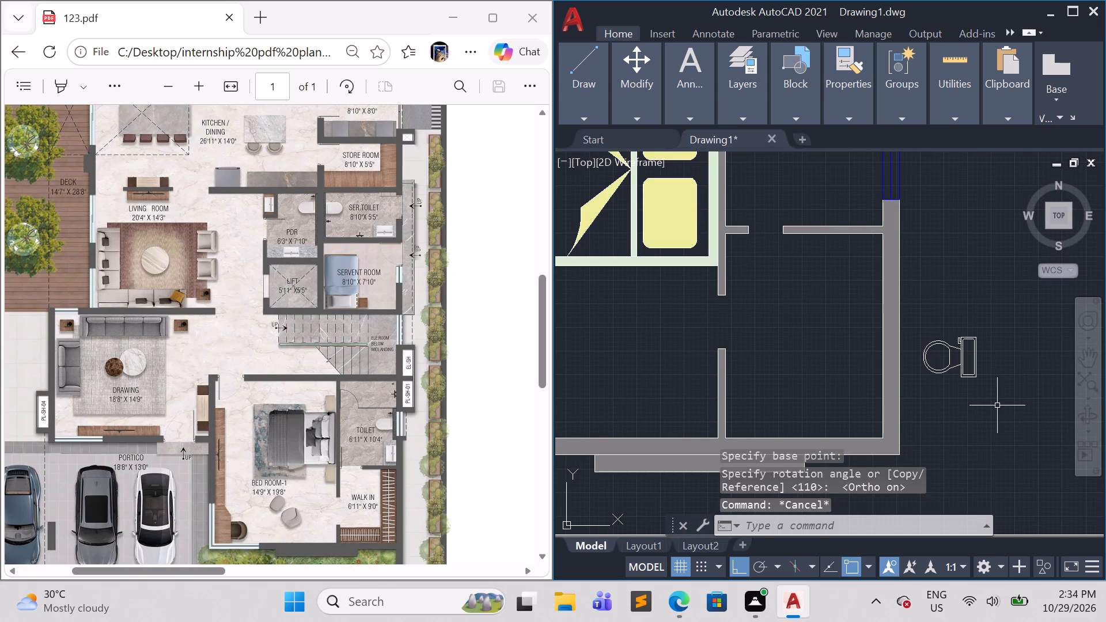
# Move the toilet block by its tank's lower outer corner to the window on the Bed Room-1 toilet's east wall, with Ortho off.
pyautogui.click(997, 403)
pyautogui.click(950, 314)
pyautogui.press('m')
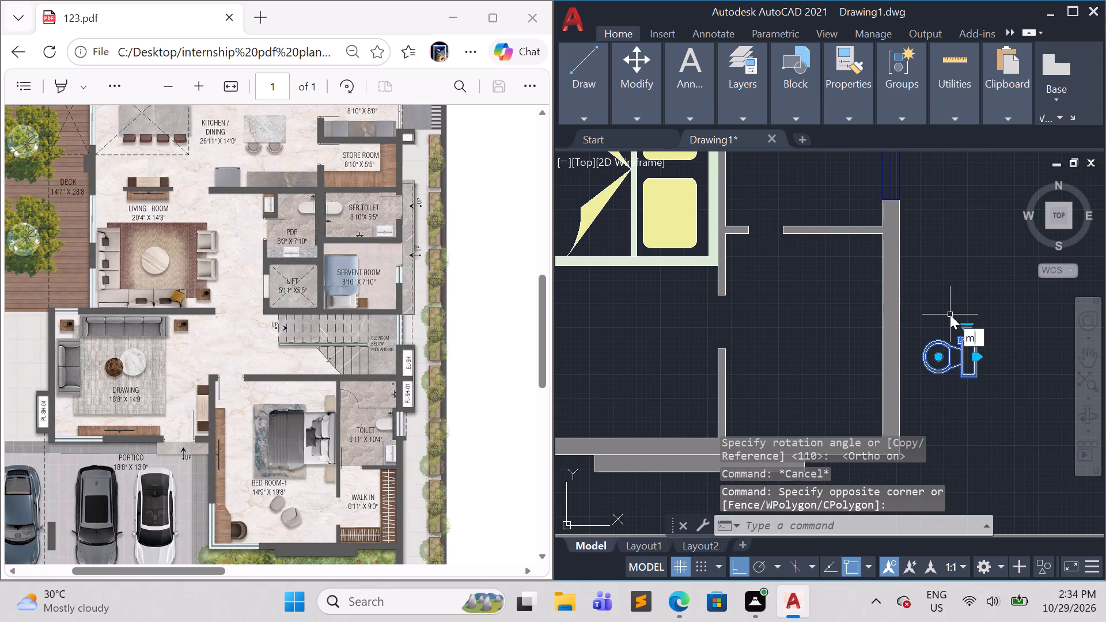
pyautogui.press('Return')
pyautogui.scroll(3, 984, 394)
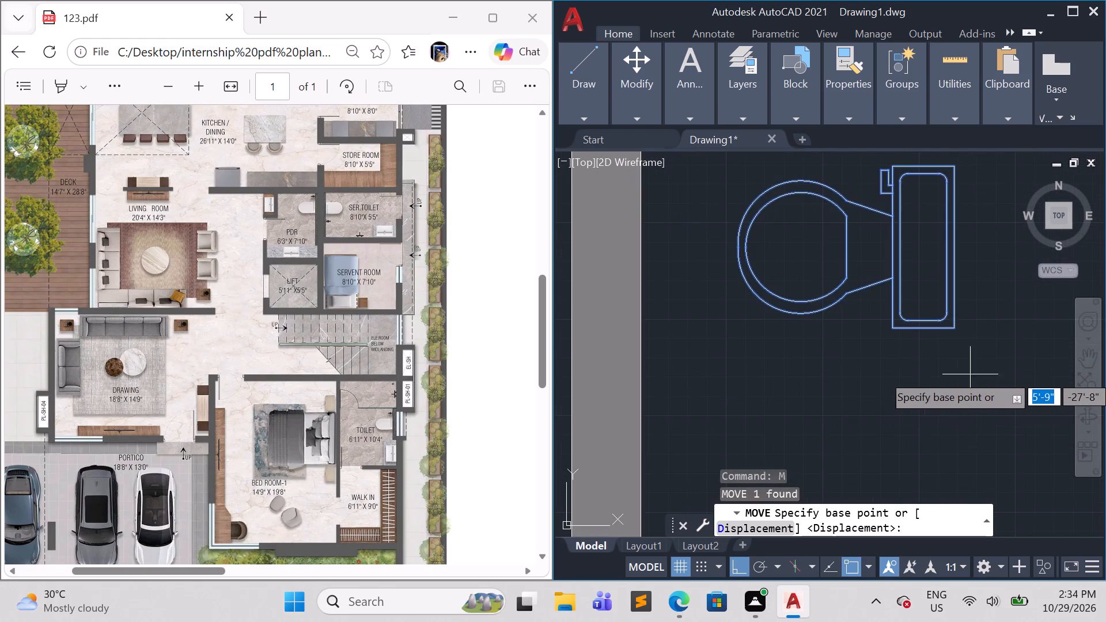
pyautogui.click(962, 325)
pyautogui.scroll(-5, 850, 350)
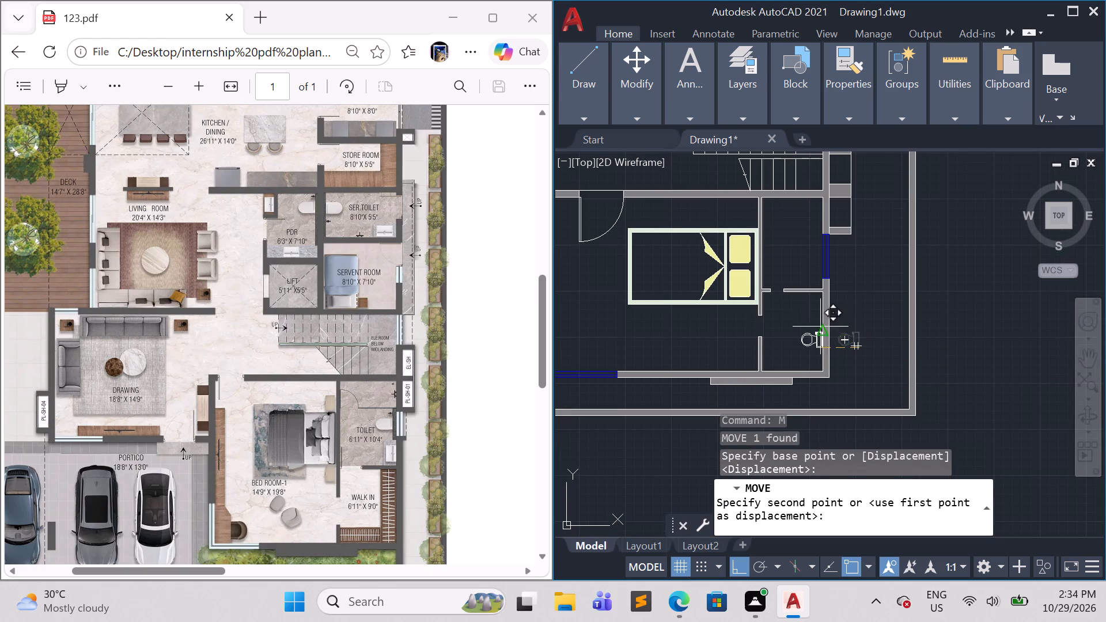
pyautogui.press('F8')
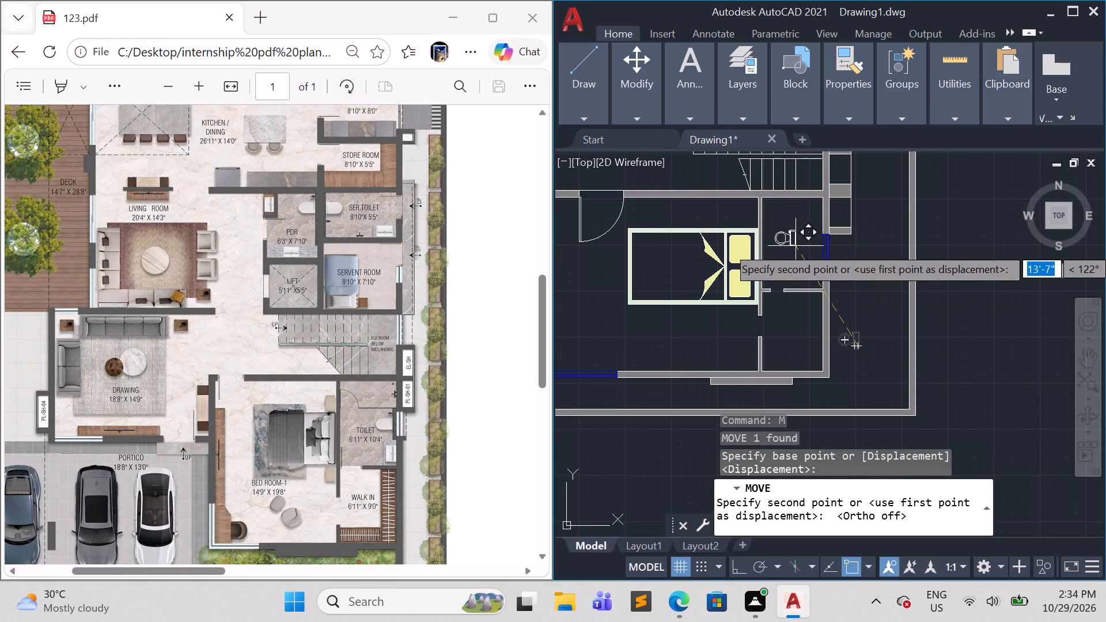
pyautogui.scroll(2, 796, 246)
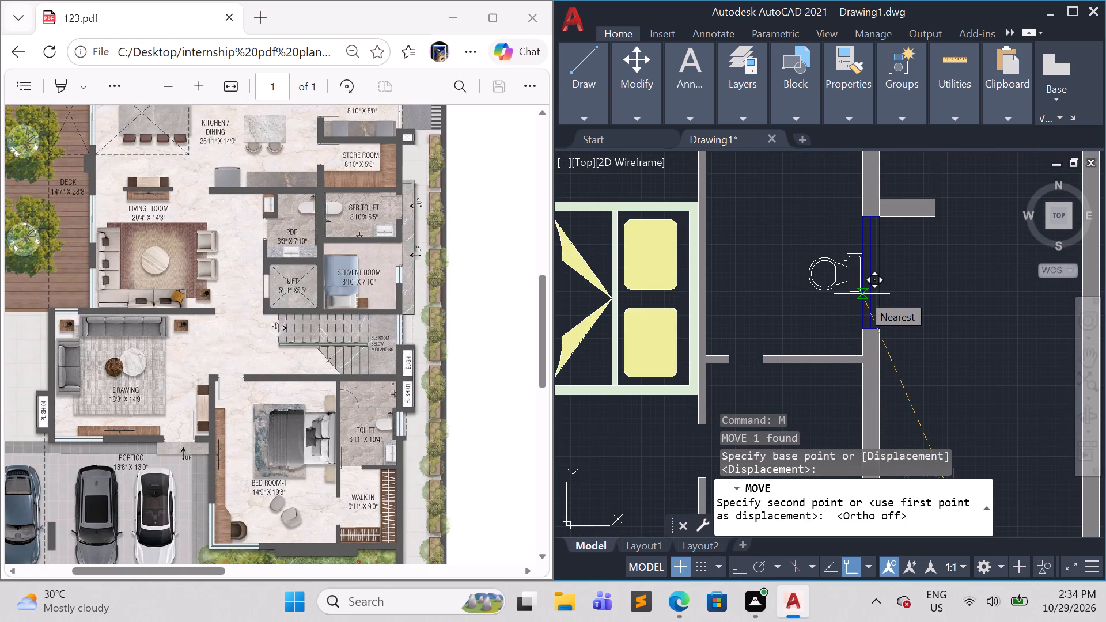
pyautogui.click(862, 294)
pyautogui.press('Escape')
# Erase the nested rectangle outlines in the middle of the living room.
pyautogui.scroll(-2, 853, 356)
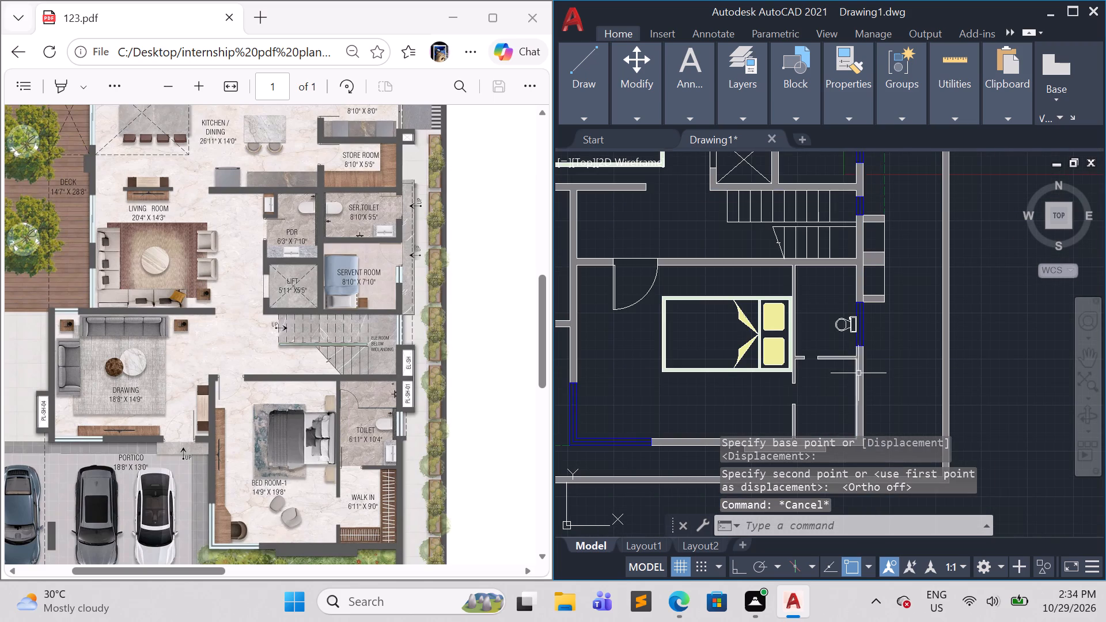
pyautogui.scroll(-1, 839, 389)
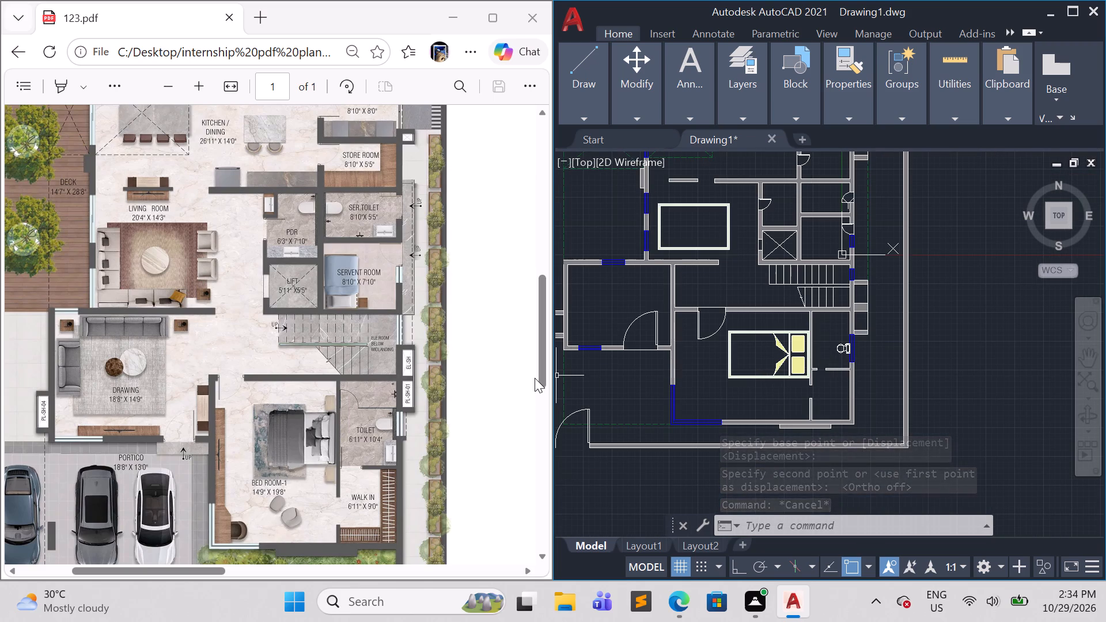
pyautogui.click(748, 260)
pyautogui.click(717, 232)
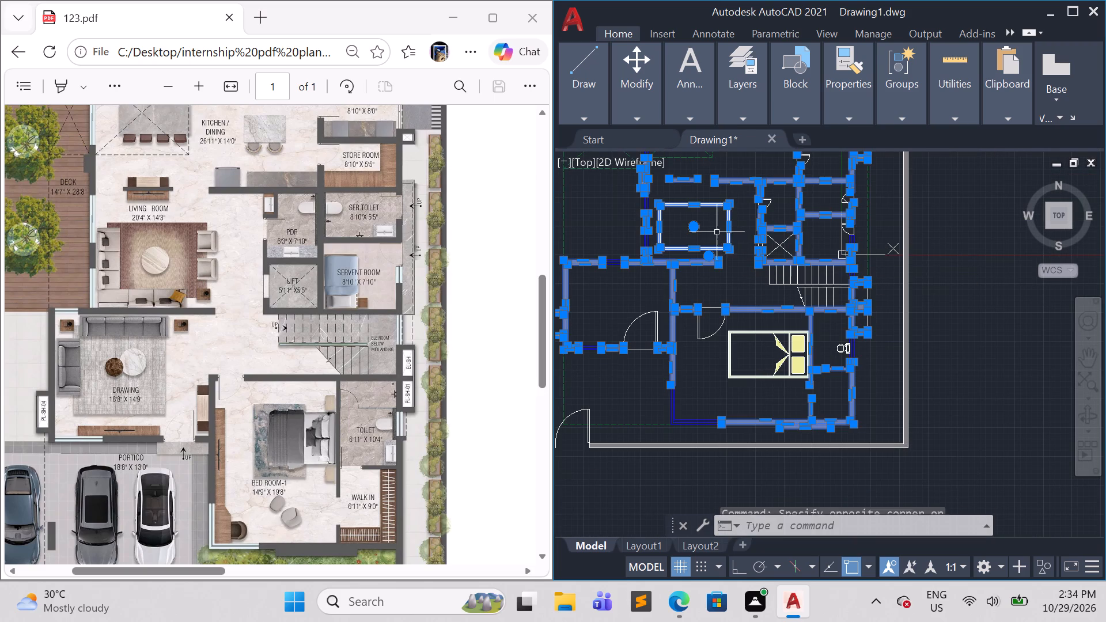
pyautogui.press('Escape')
pyautogui.click(745, 264)
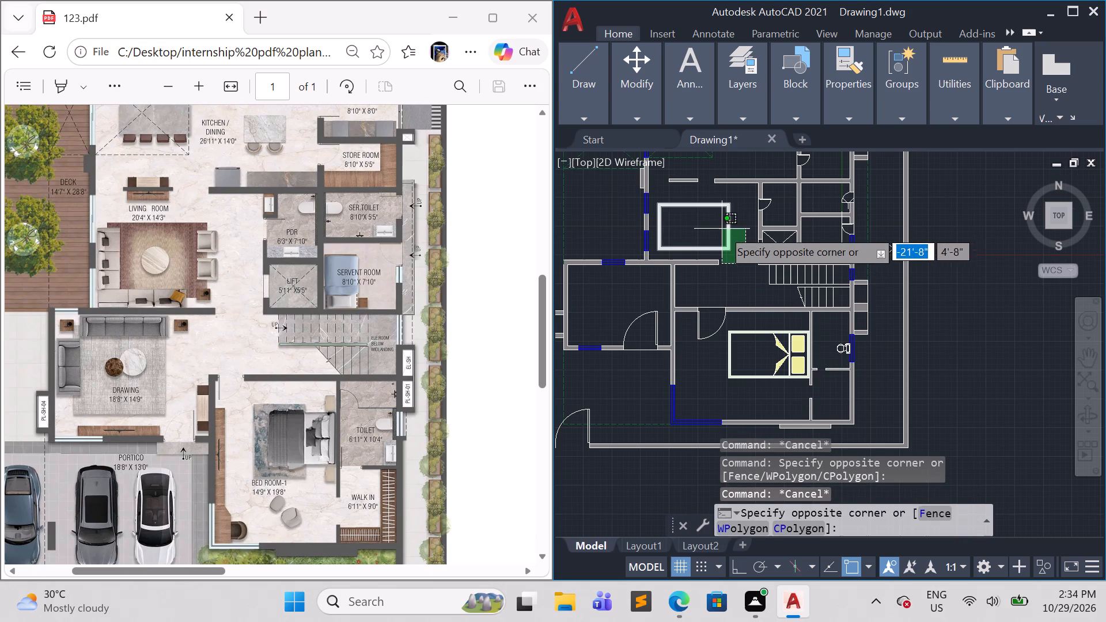
pyautogui.click(725, 229)
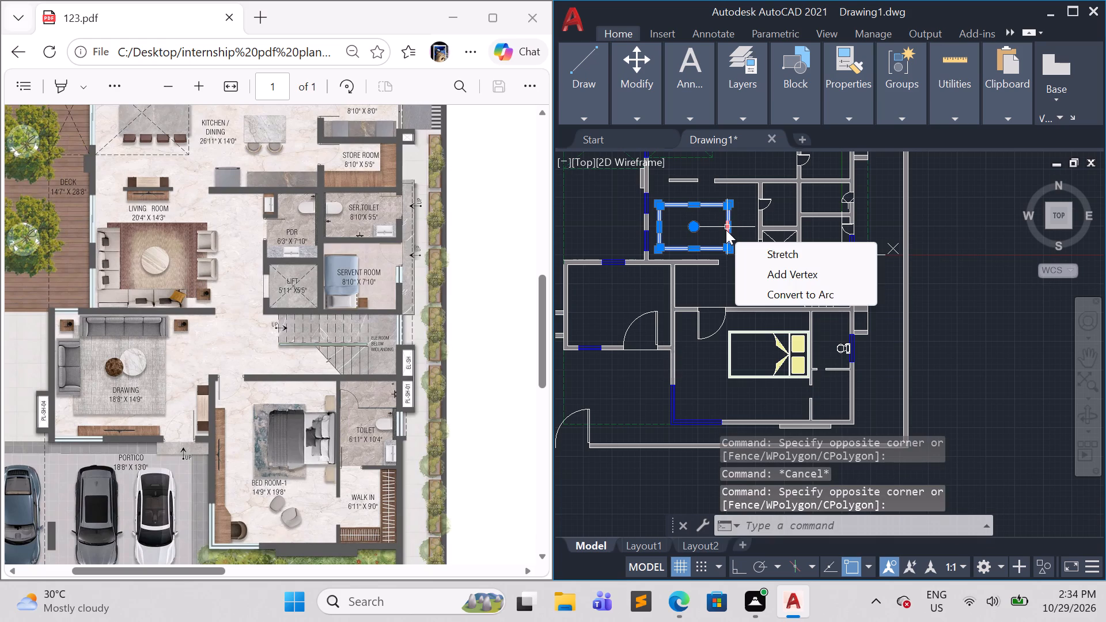
pyautogui.press('e')
pyautogui.press('Return')
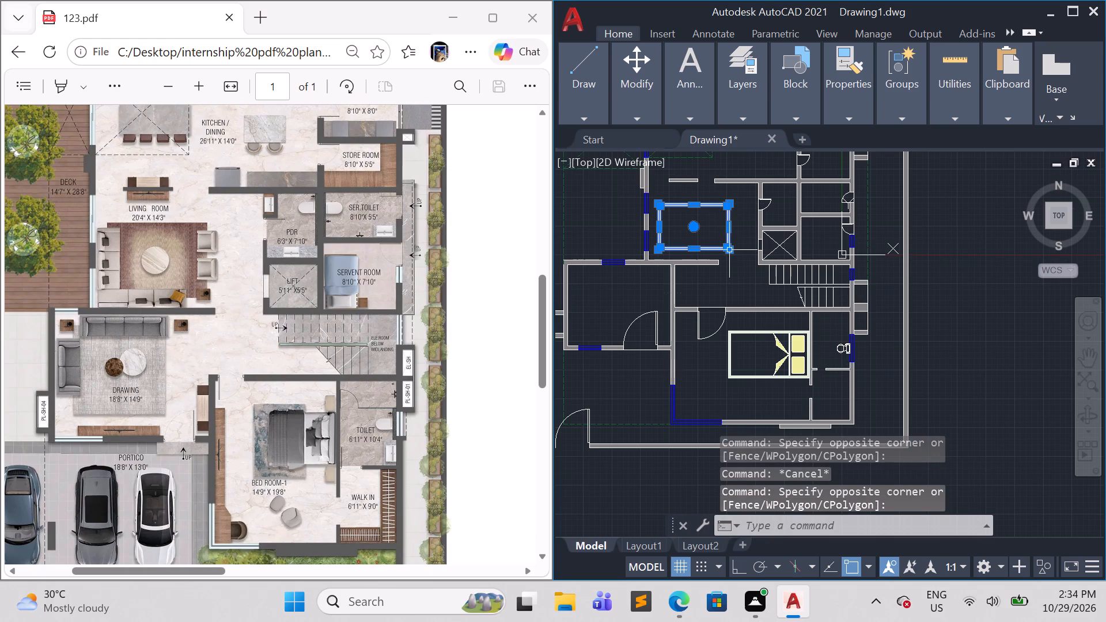
pyautogui.press('e')
pyautogui.press('Return')
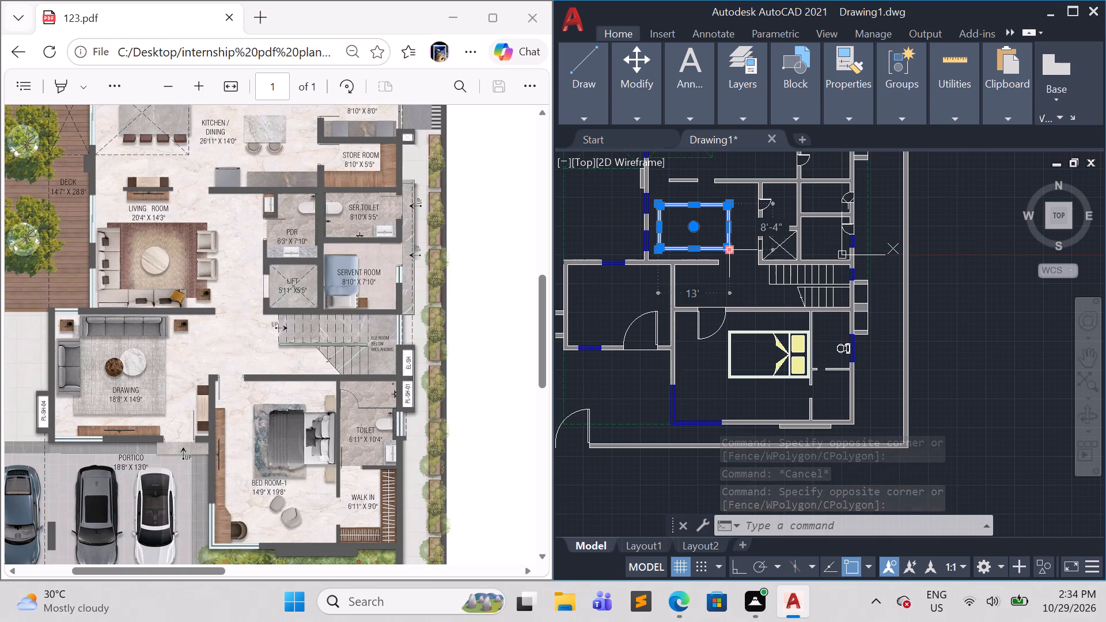
pyautogui.press('e')
pyautogui.press('Return')
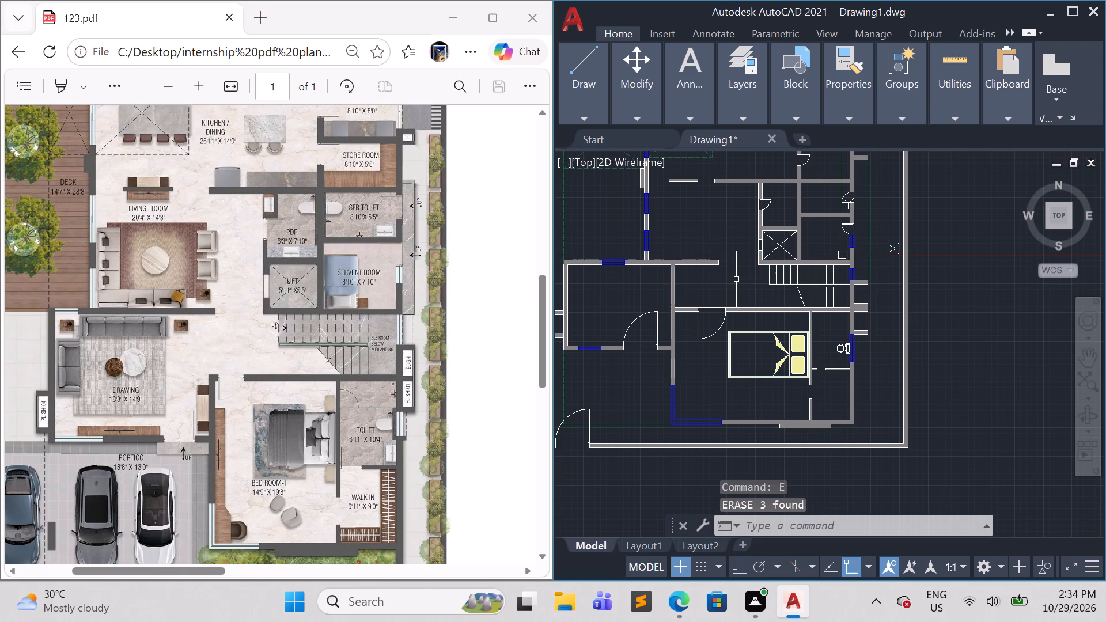
pyautogui.press('Escape')
pyautogui.press('Escape')
pyautogui.press('Escape')
# Place single-line text in the walk-in room with a freehand height and 0 rotation, reading "Walk in" on its first line.
pyautogui.scroll(-1, 737, 281)
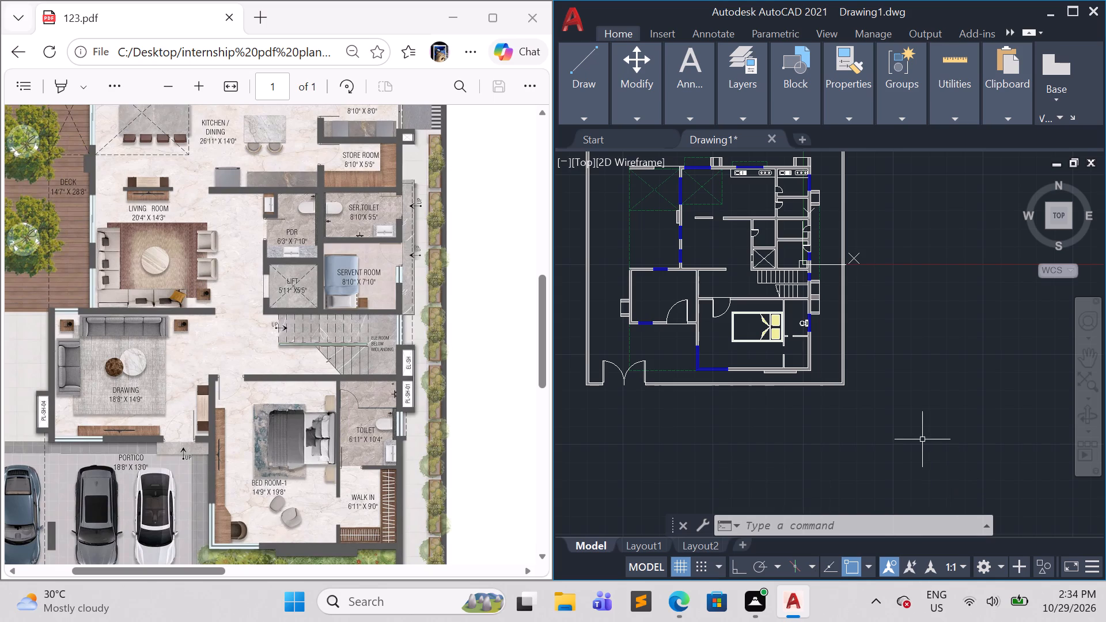
pyautogui.scroll(1, 876, 357)
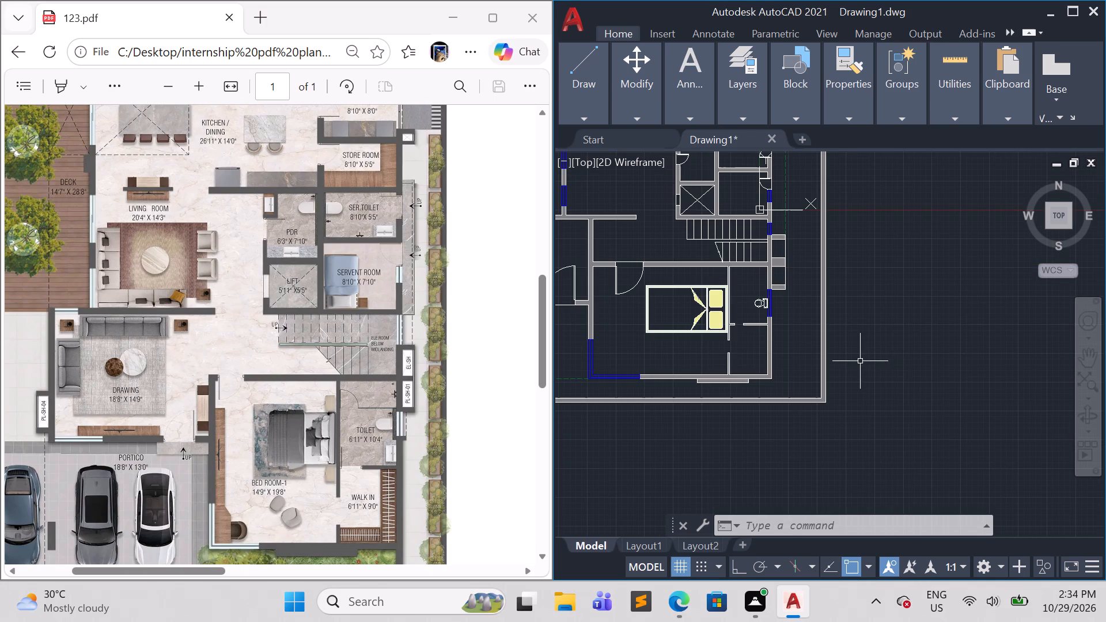
pyautogui.moveTo(858, 393); pyautogui.dragTo(870, 497, button='middle')
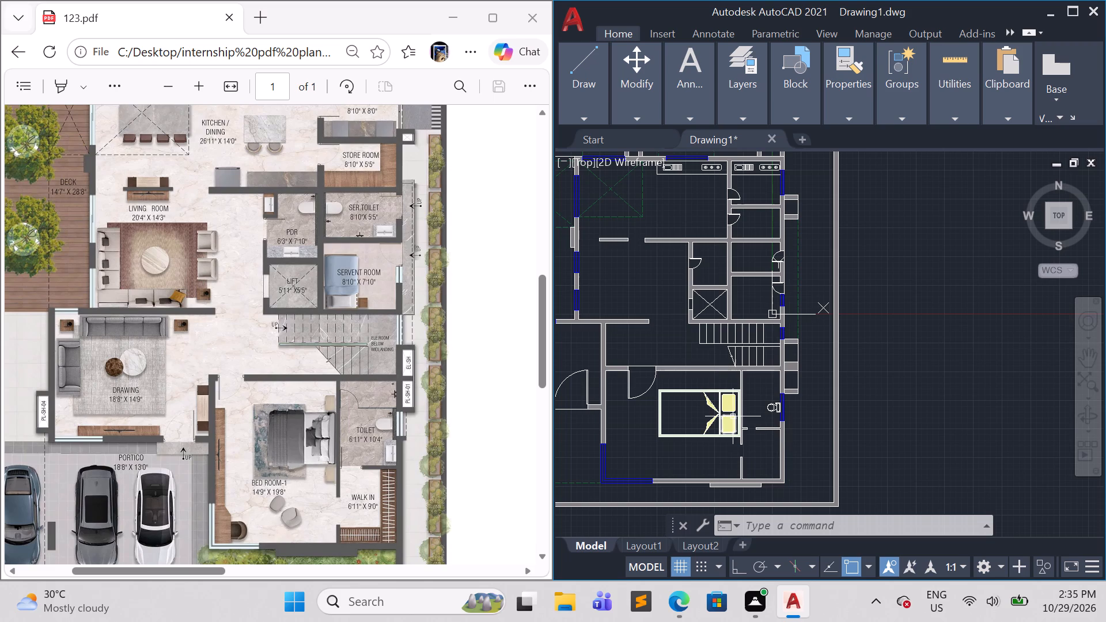
pyautogui.scroll(1, 755, 460)
pyautogui.moveTo(760, 468); pyautogui.dragTo(767, 412, button='middle')
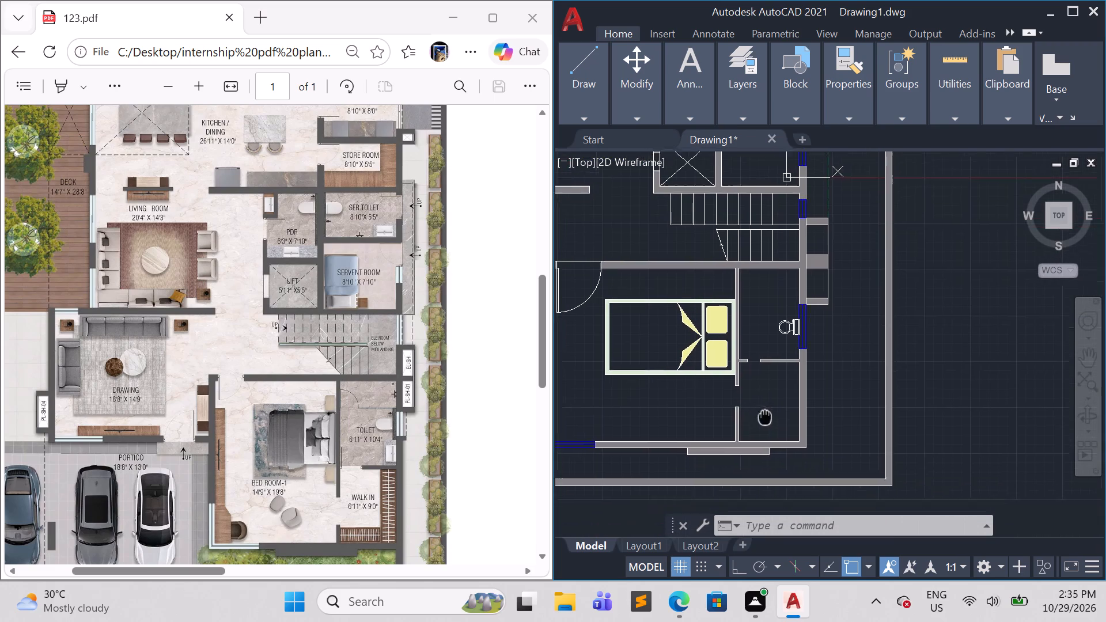
pyautogui.moveTo(767, 412); pyautogui.dragTo(779, 371, button='middle')
pyautogui.scroll(1, 796, 378)
pyautogui.scroll(1, 748, 365)
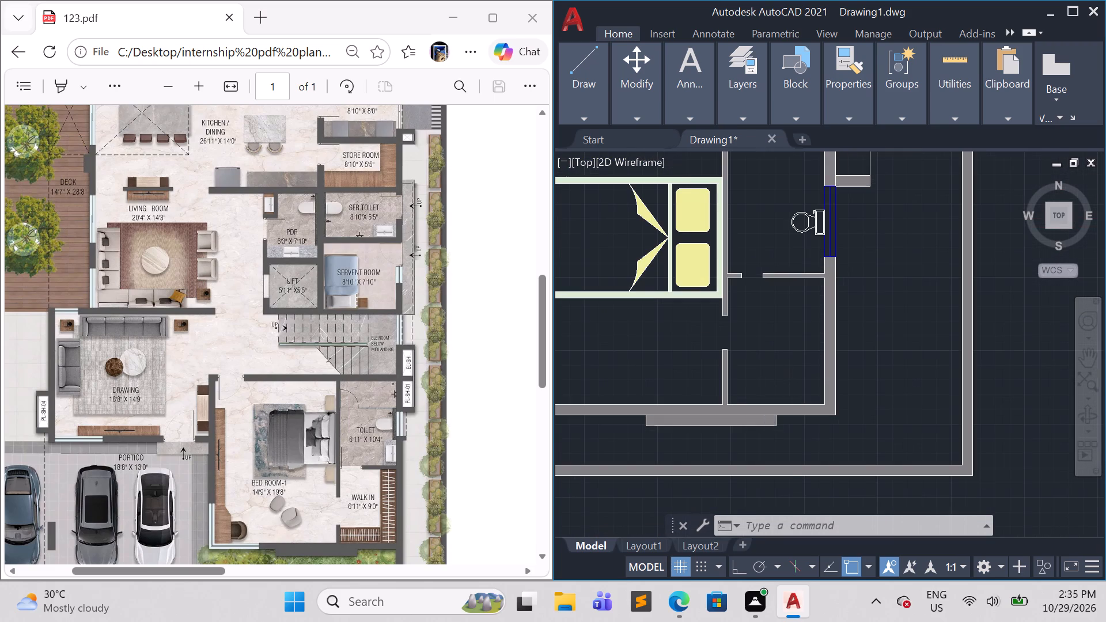
pyautogui.moveTo(760, 370); pyautogui.dragTo(809, 392, button='middle')
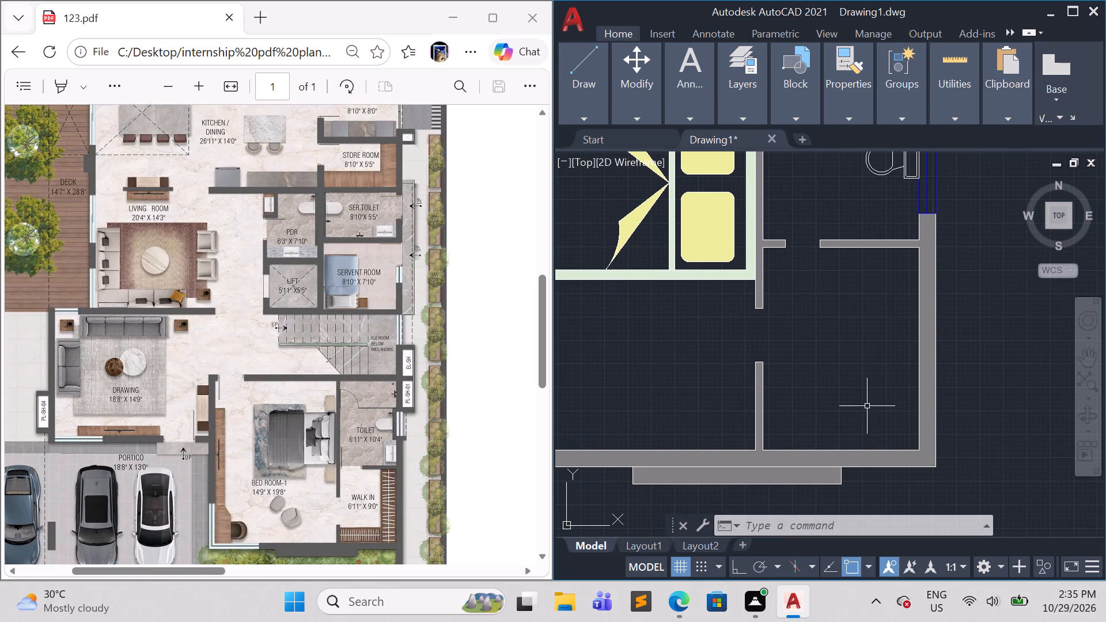
pyautogui.write('dt')
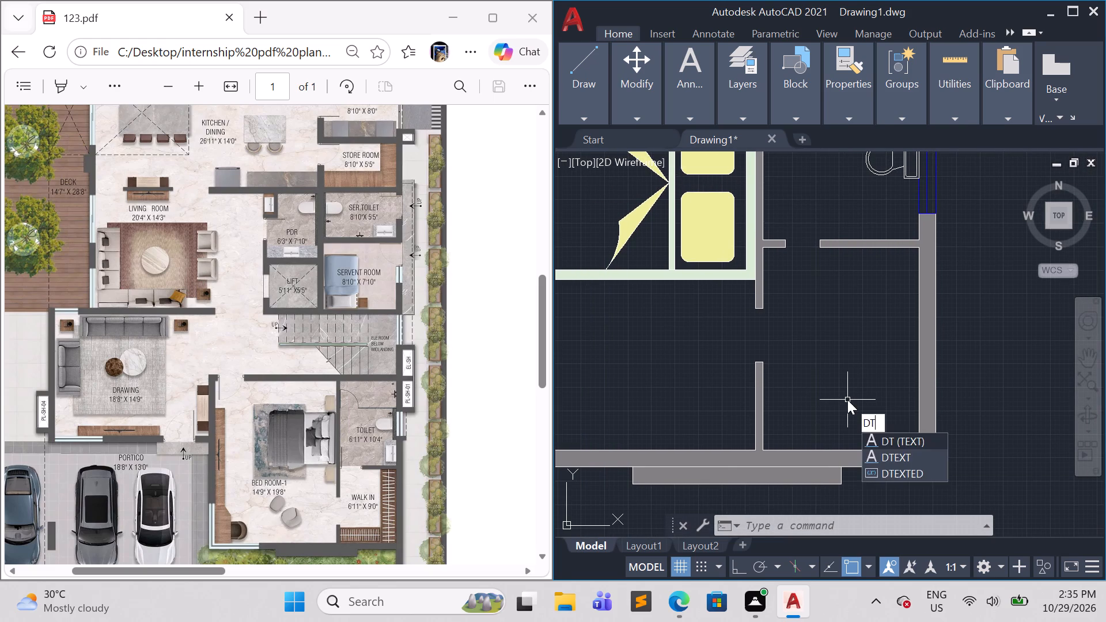
pyautogui.press('Return')
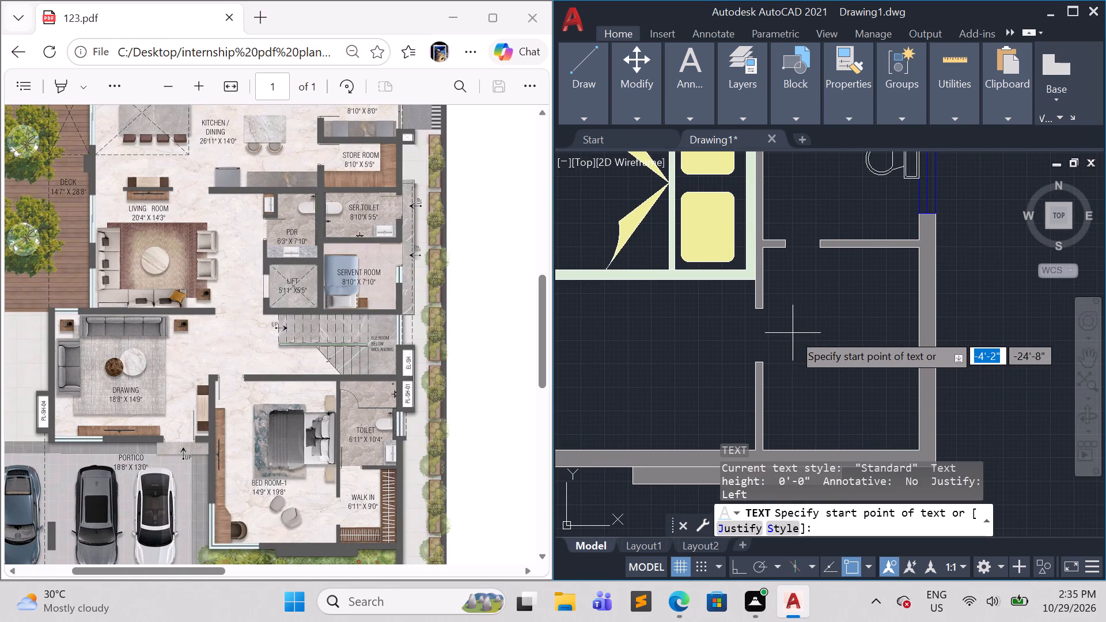
pyautogui.click(793, 333)
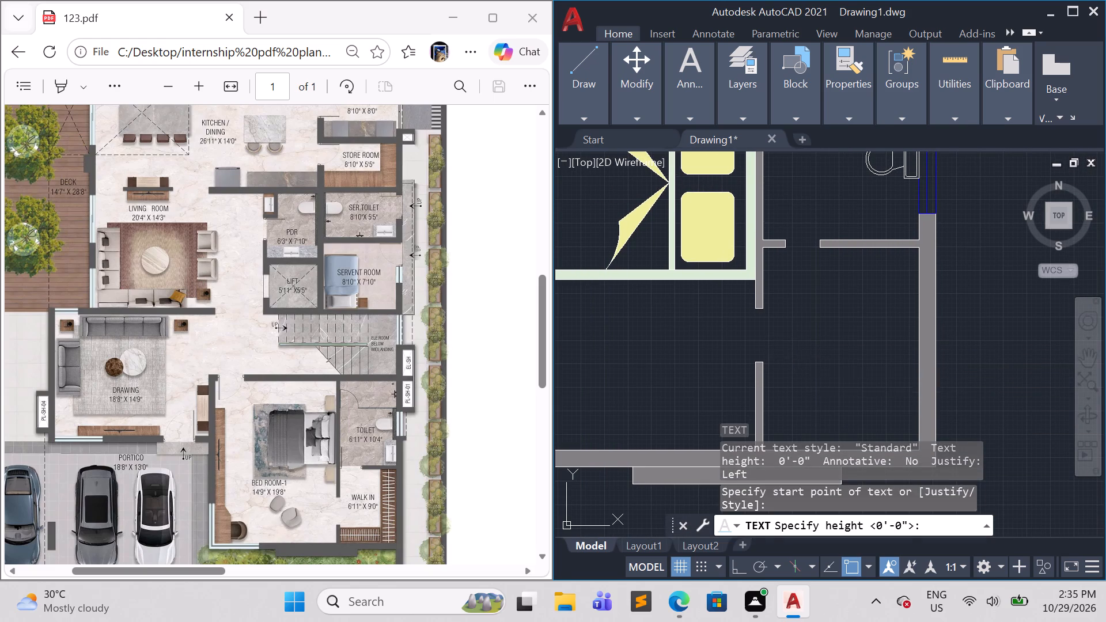
pyautogui.click(793, 358)
pyautogui.press('Return')
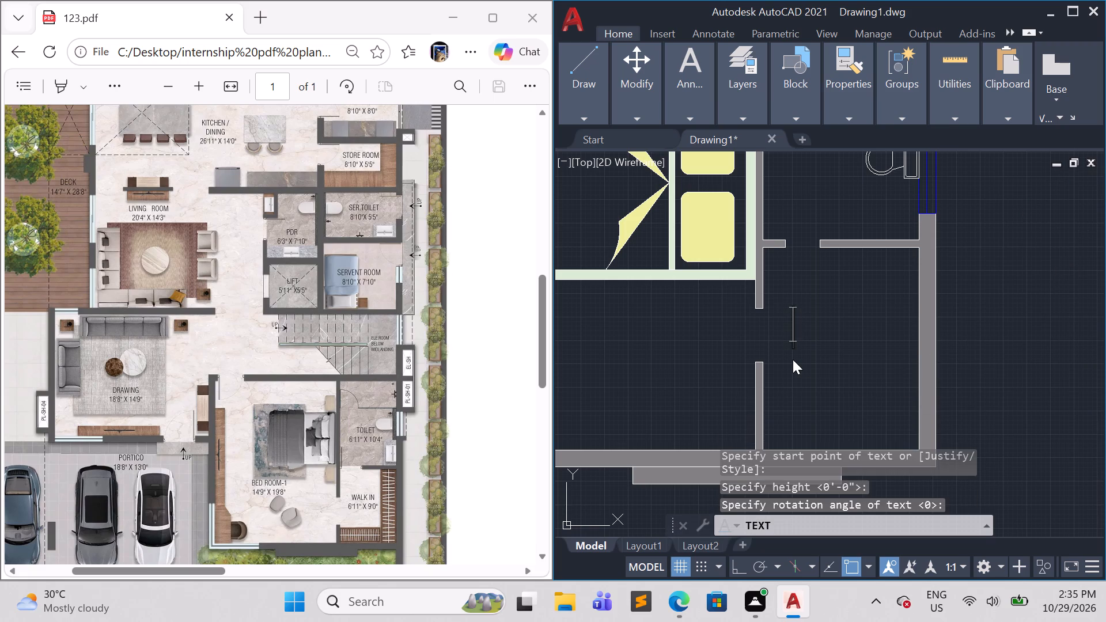
pyautogui.hotkey('shift', 'w')
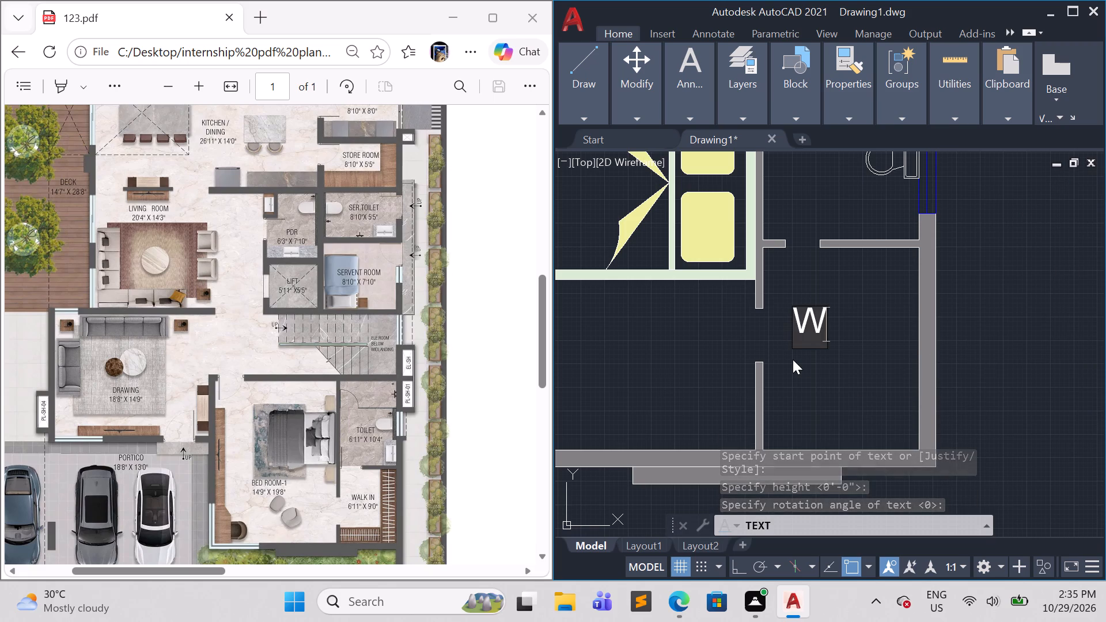
pyautogui.write('alk')
pyautogui.press('space')
pyautogui.write('in')
pyautogui.press('Return')
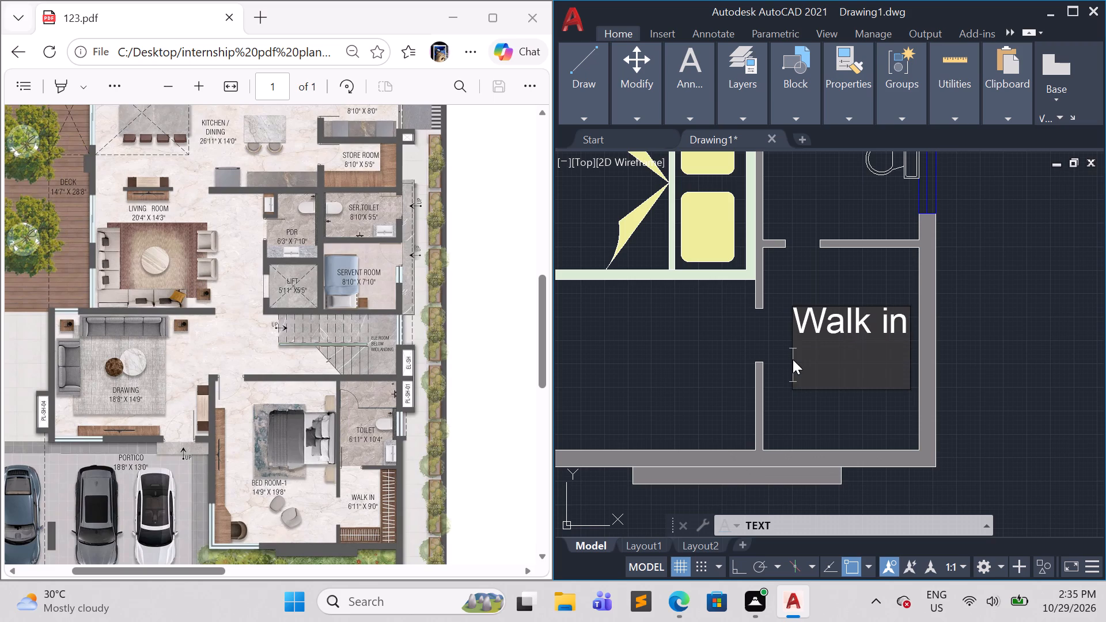
# Add the size 6'11" X 9' as the second line of the walk-in room label and finish the text.
pyautogui.write("6'")
pyautogui.write('11"')
pyautogui.press('Return')
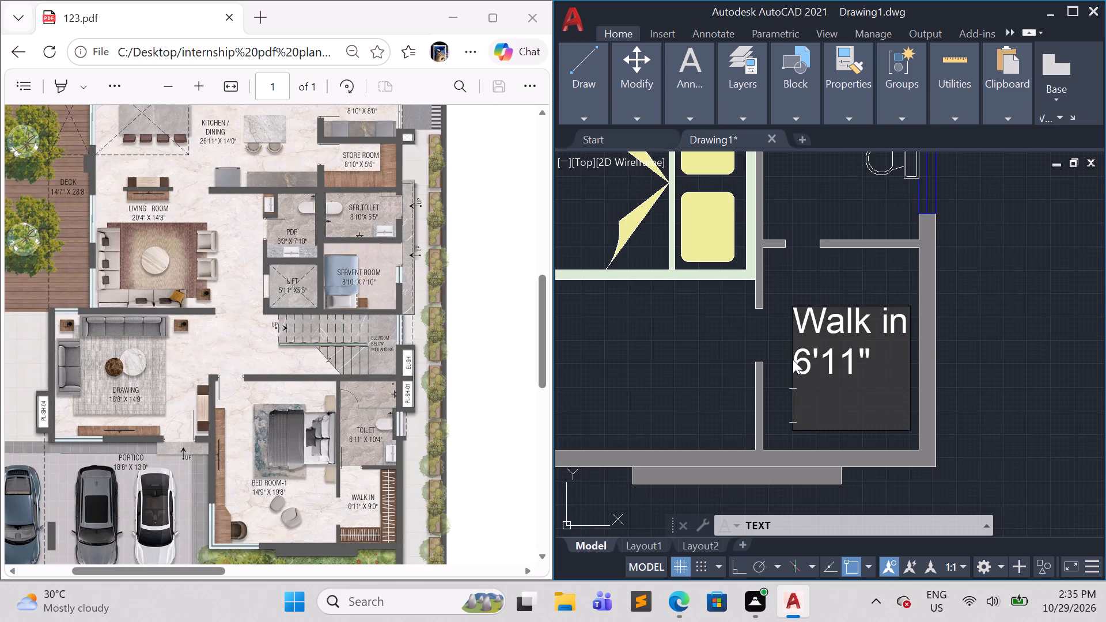
pyautogui.press('BackSpace')
pyautogui.press('space')
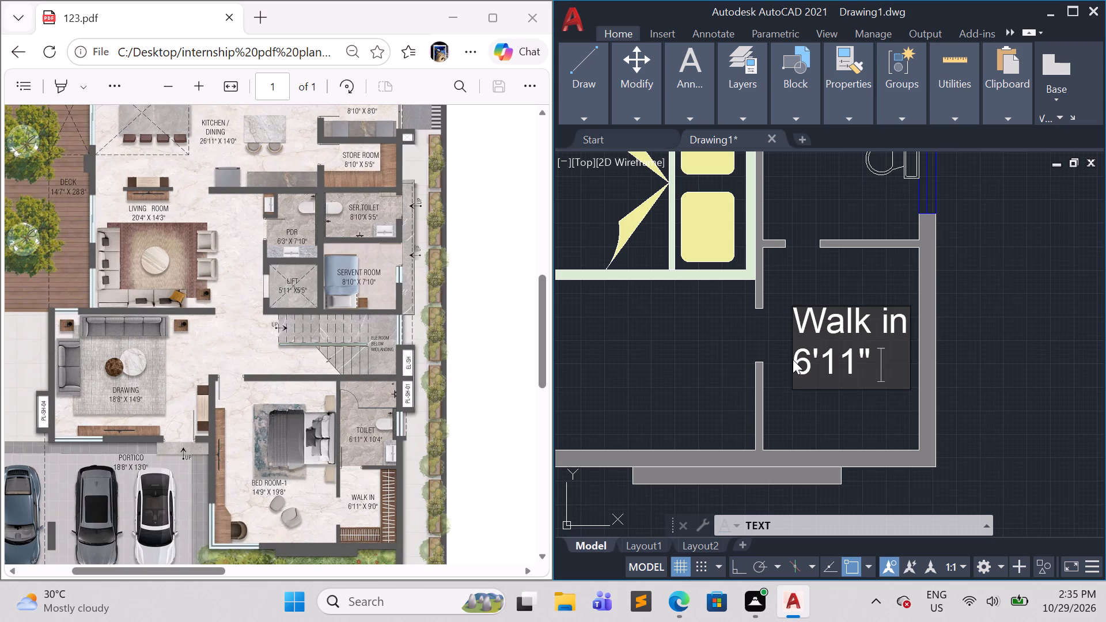
pyautogui.hotkey('shift', 'x')
pyautogui.press('9')
pyautogui.press("'")
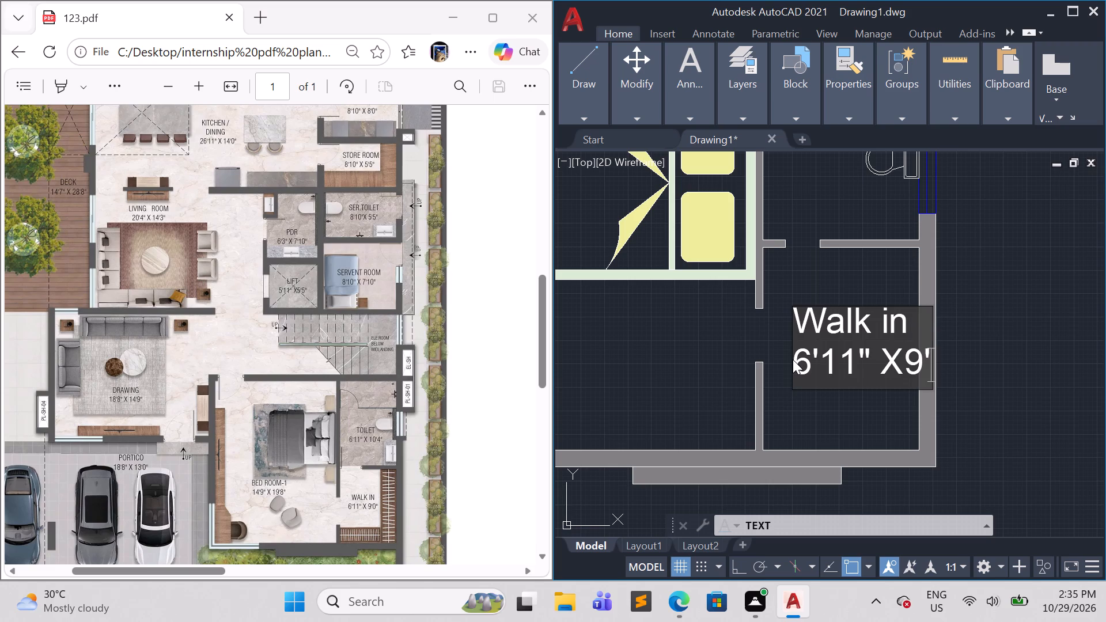
pyautogui.press('Left')
pyautogui.press('space')
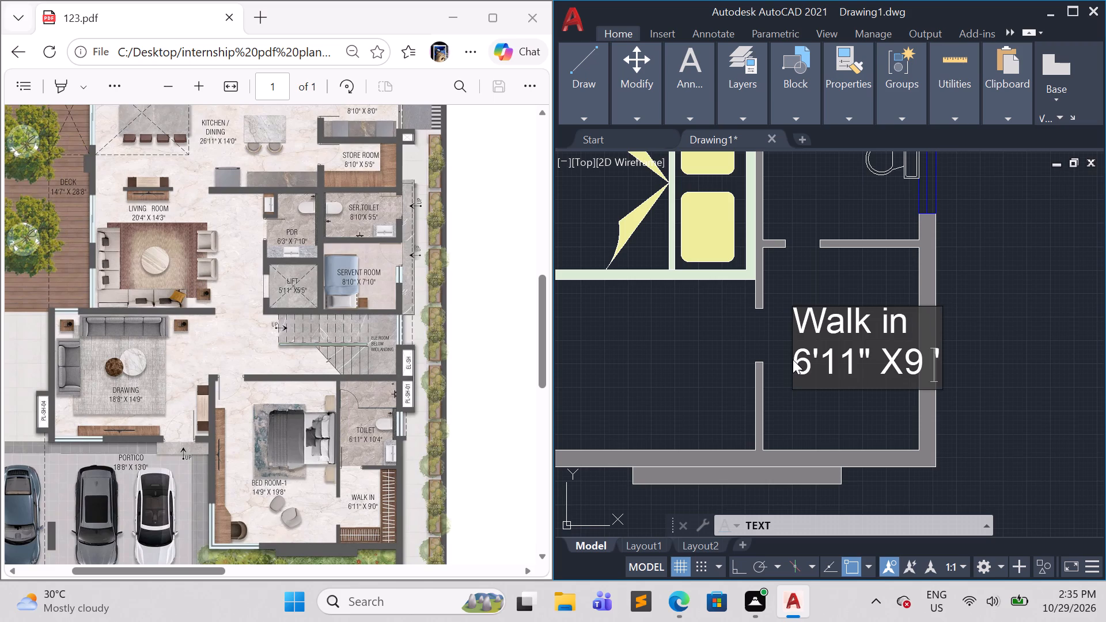
pyautogui.press('BackSpace')
pyautogui.press('BackSpace')
pyautogui.press('space')
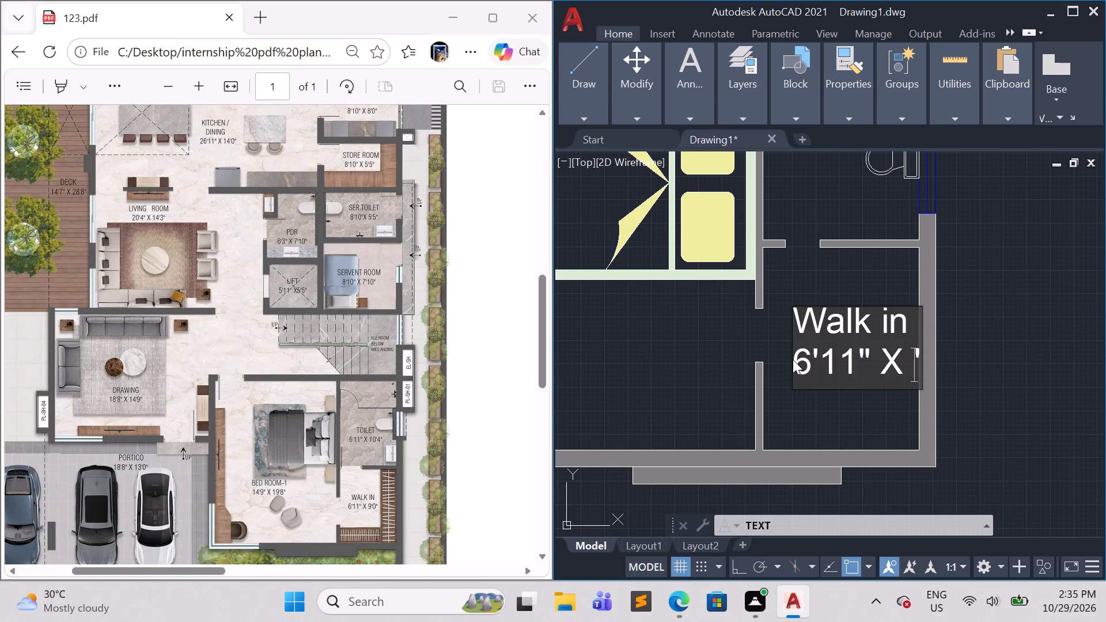
pyautogui.write('9')
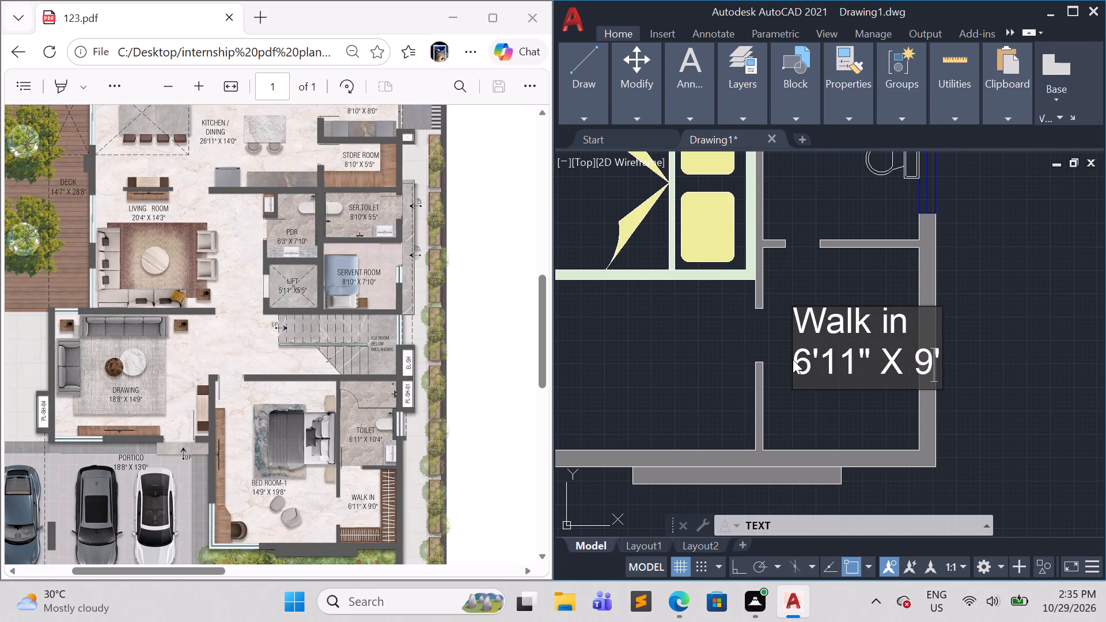
pyautogui.click(805, 403)
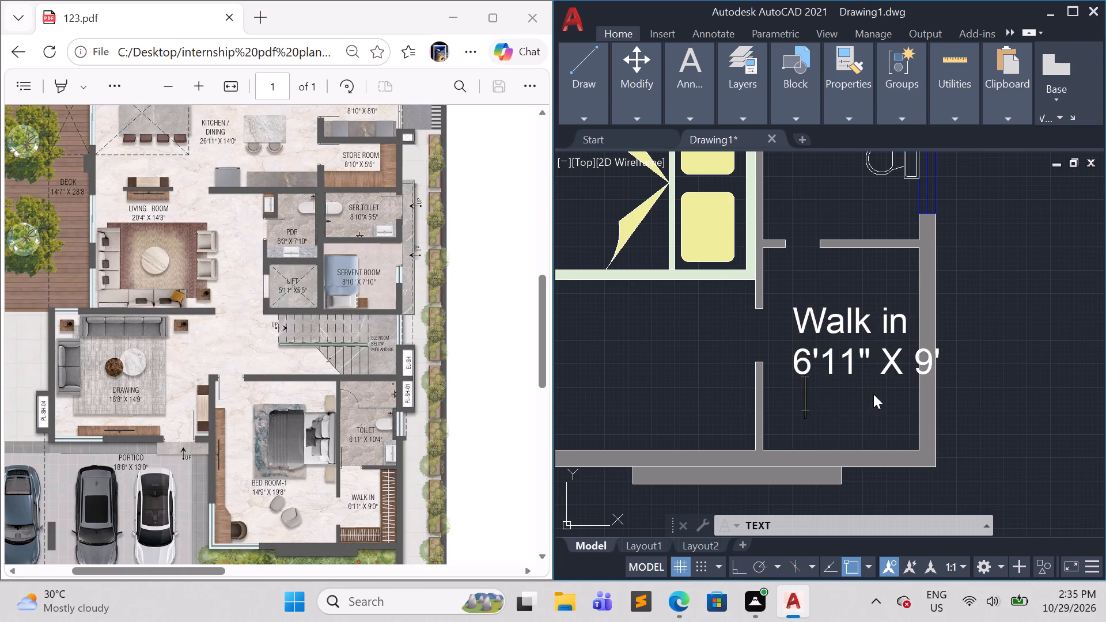
pyautogui.press('Escape')
# Scale both lines of the walk-in label down freehand from a base point at its lower start, fitting them between the room's walls.
pyautogui.click(872, 393)
pyautogui.click(828, 312)
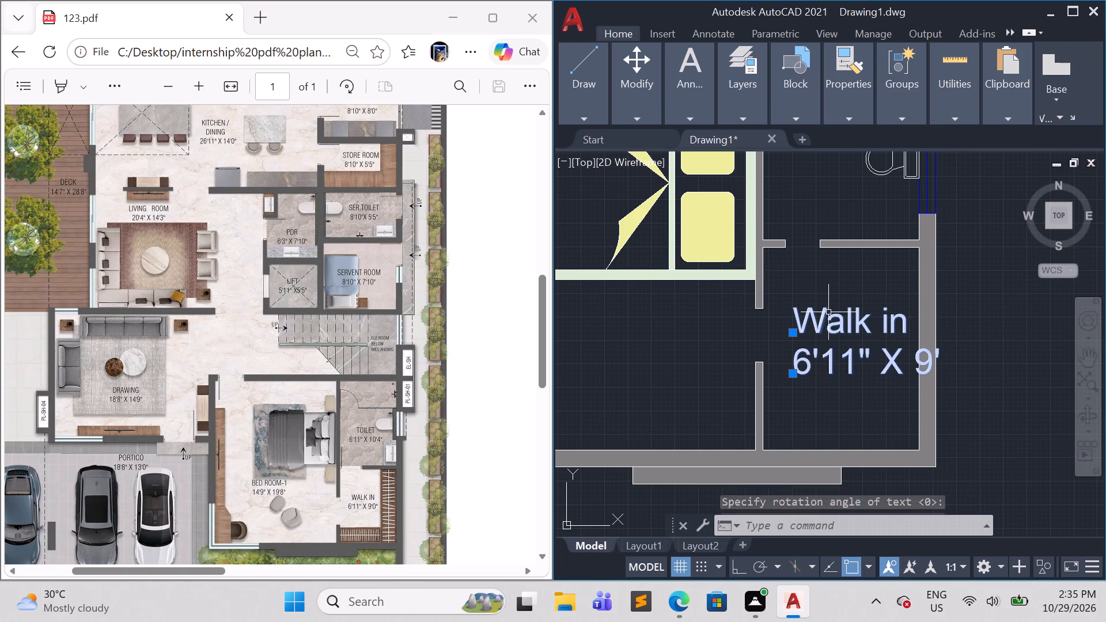
pyautogui.write('sc')
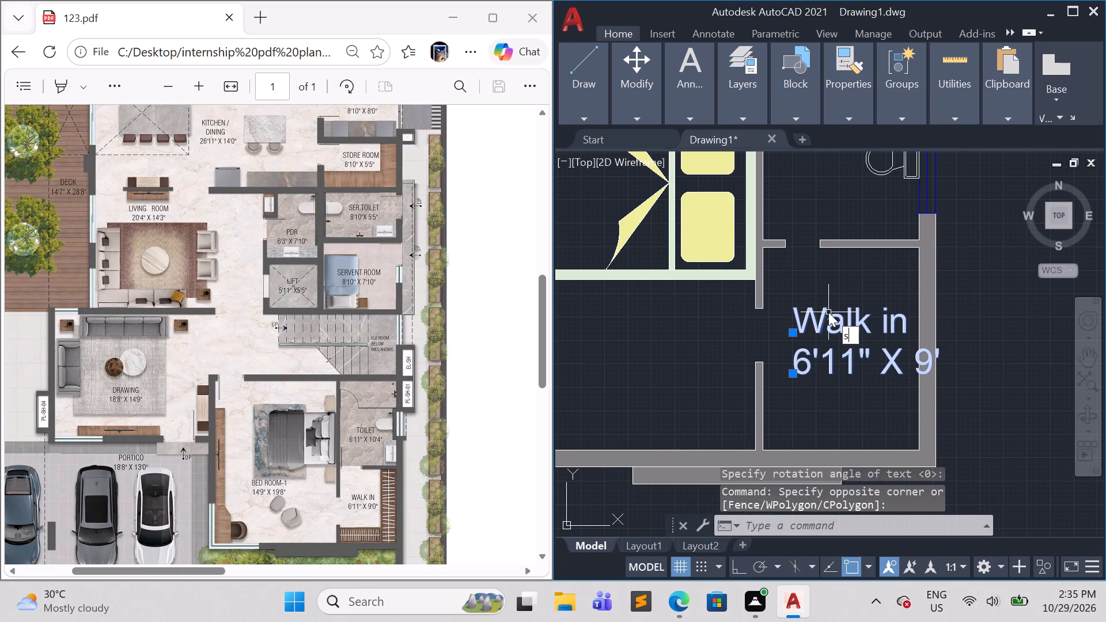
pyautogui.press('Return')
pyautogui.click(787, 377)
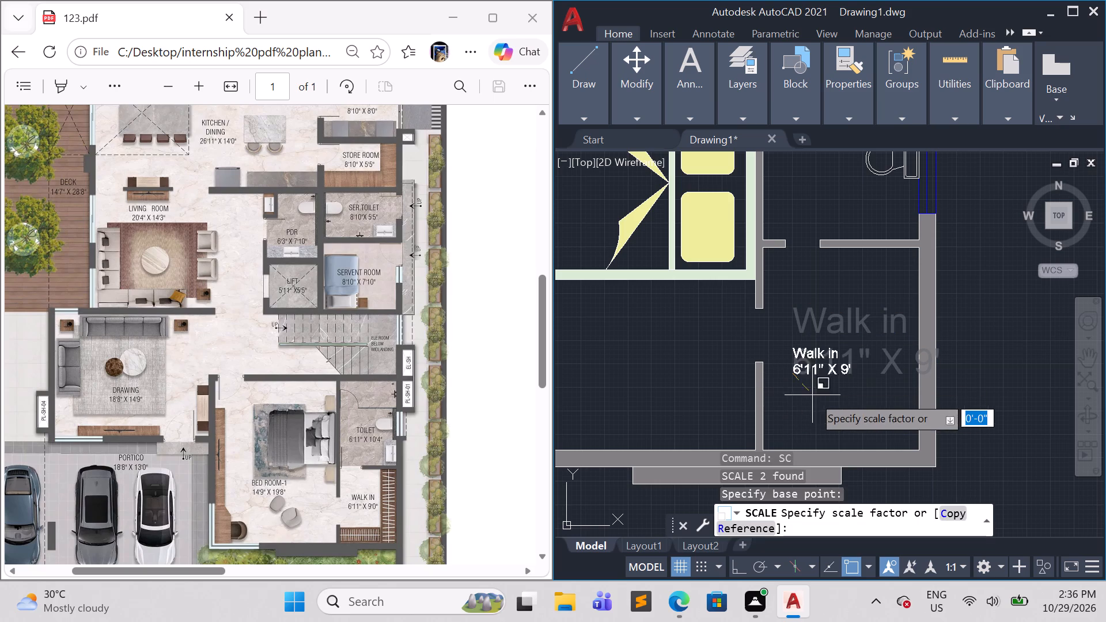
pyautogui.click(820, 415)
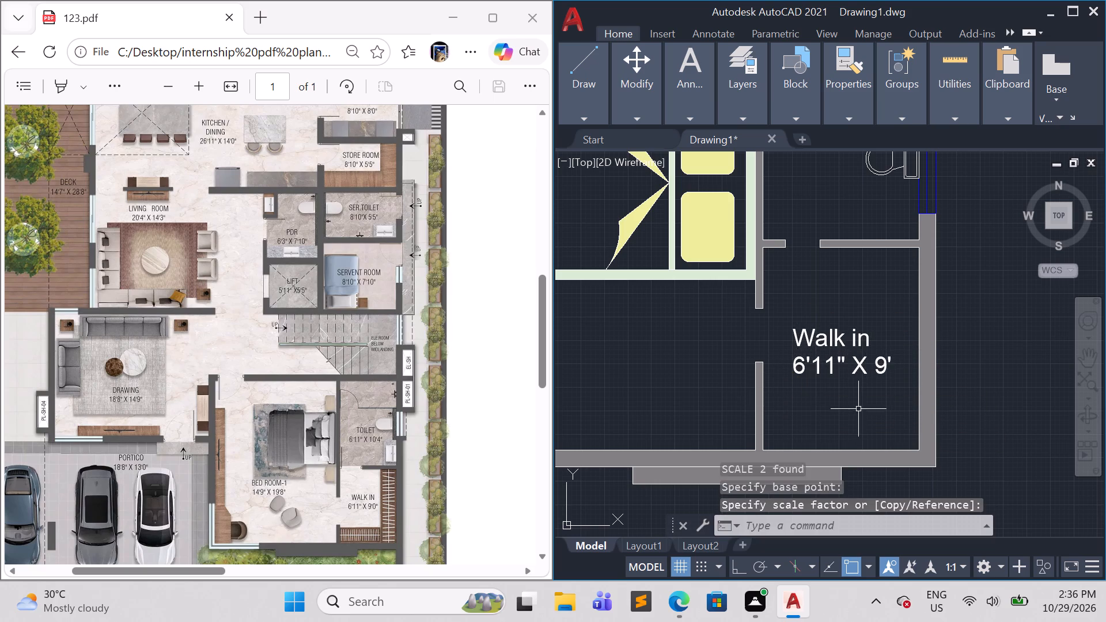
# Change the size line of the walk-in room label to read 6'11" X 9'0".
pyautogui.moveTo(848, 416); pyautogui.dragTo(888, 472, button='middle')
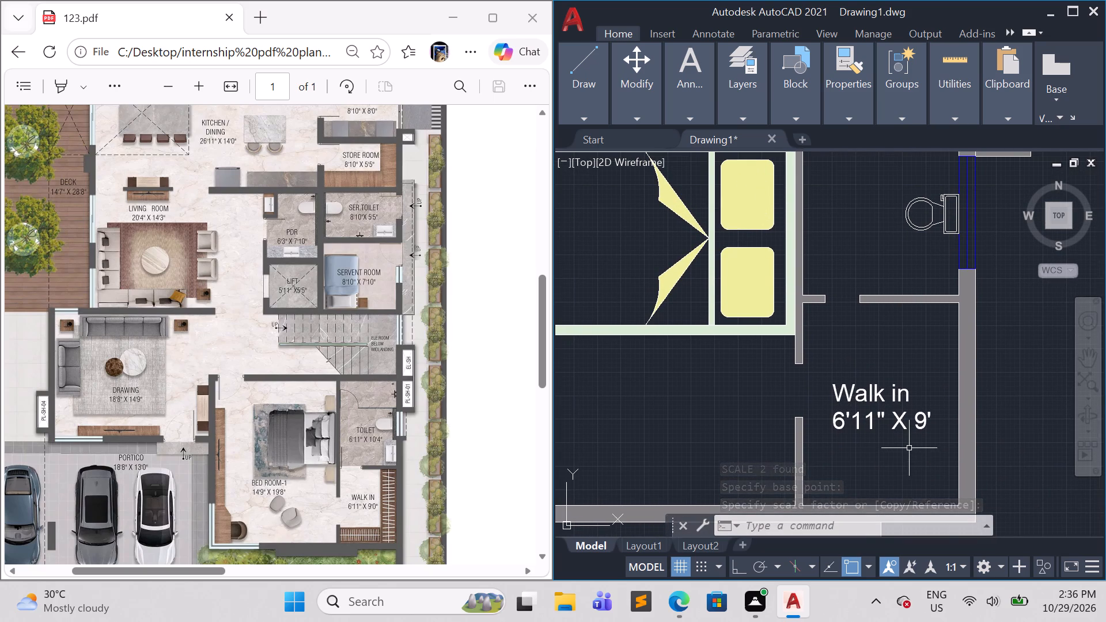
pyautogui.click(930, 419)
pyautogui.doubleClick(931, 420)
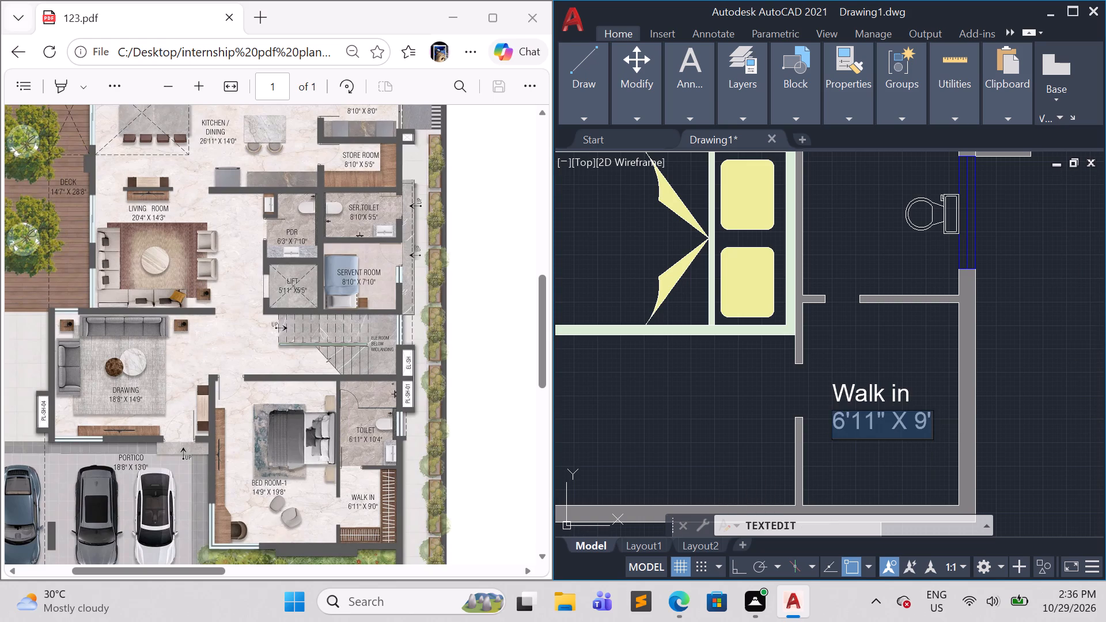
pyautogui.click(932, 419)
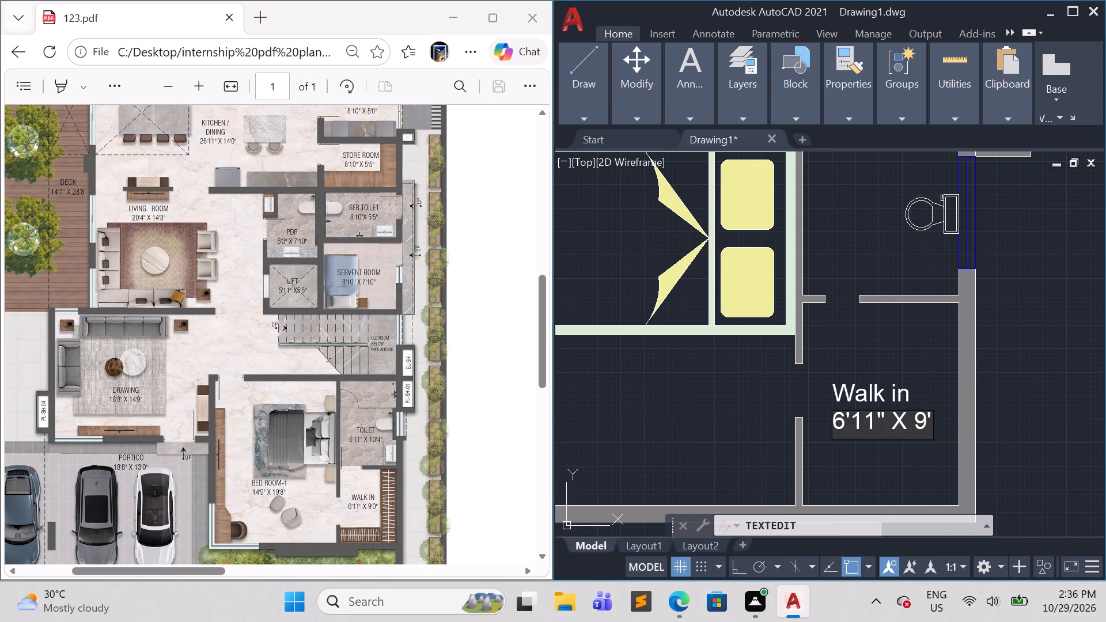
pyautogui.press('0')
pyautogui.hotkey('shift', '"')
pyautogui.press('Return')
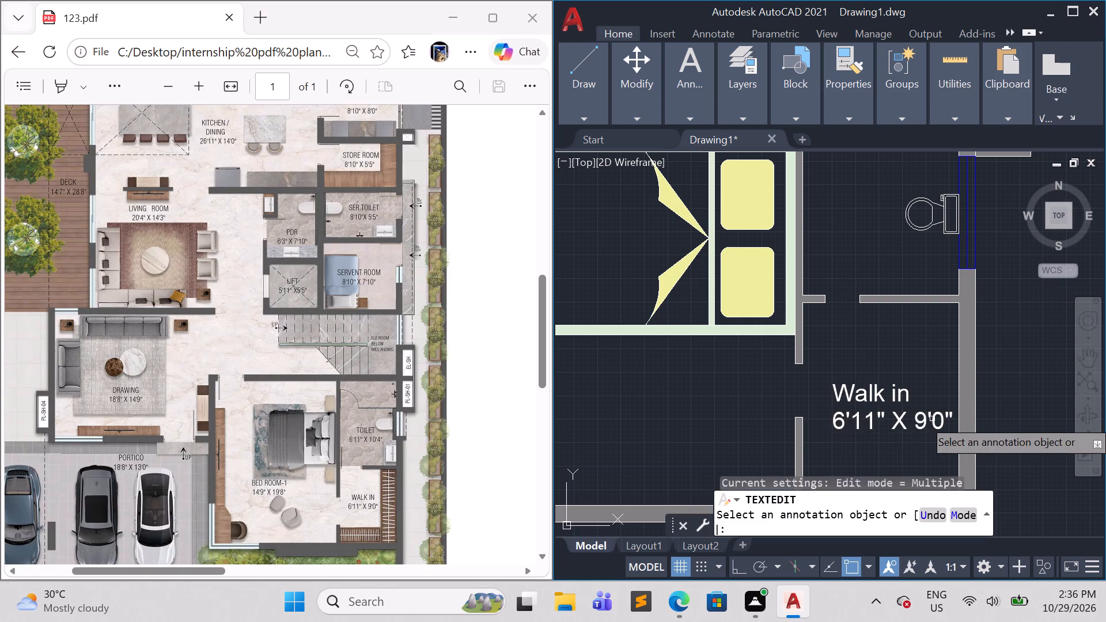
pyautogui.press('Escape')
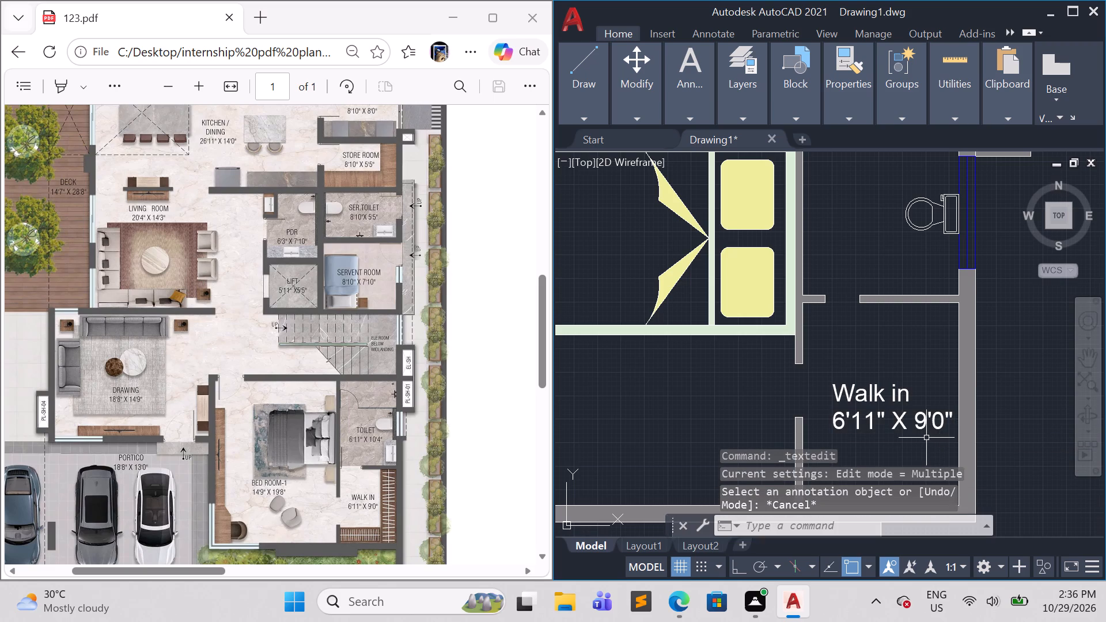
# Copy both lines of the walk-in label from a base point at their lower start into the toilet above.
pyautogui.click(923, 441)
pyautogui.click(889, 369)
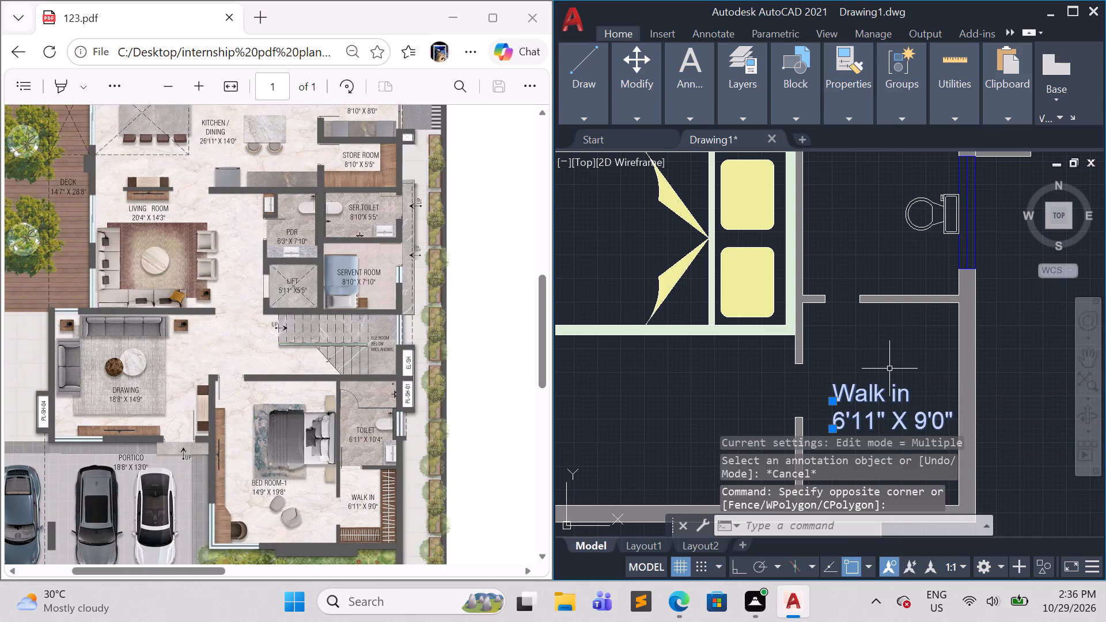
pyautogui.write('co')
pyautogui.press('Return')
pyautogui.click(838, 435)
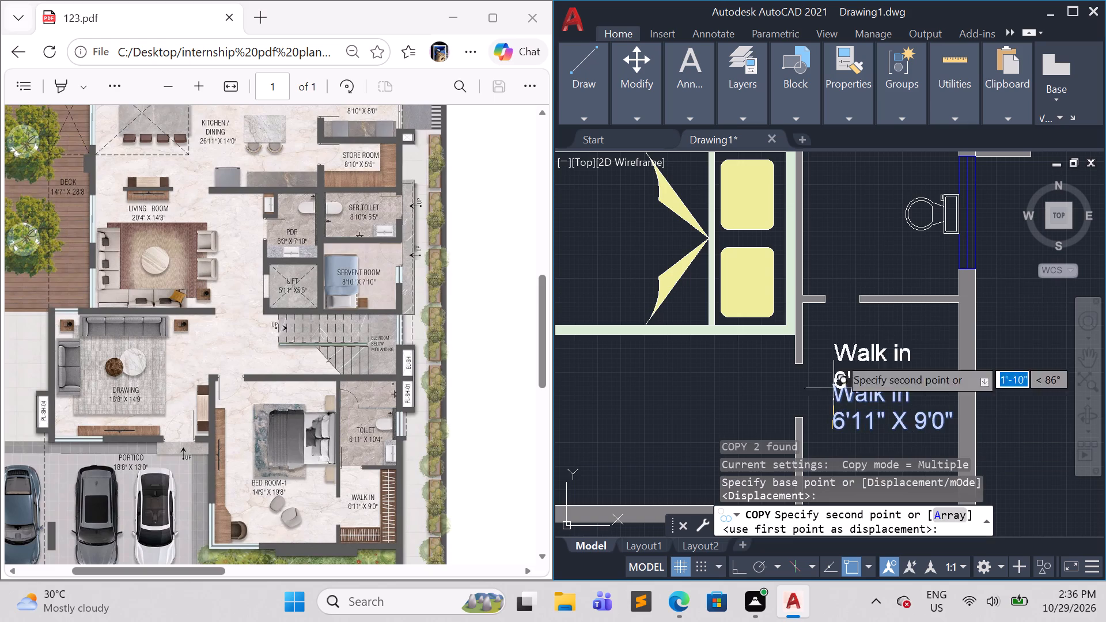
pyautogui.click(821, 264)
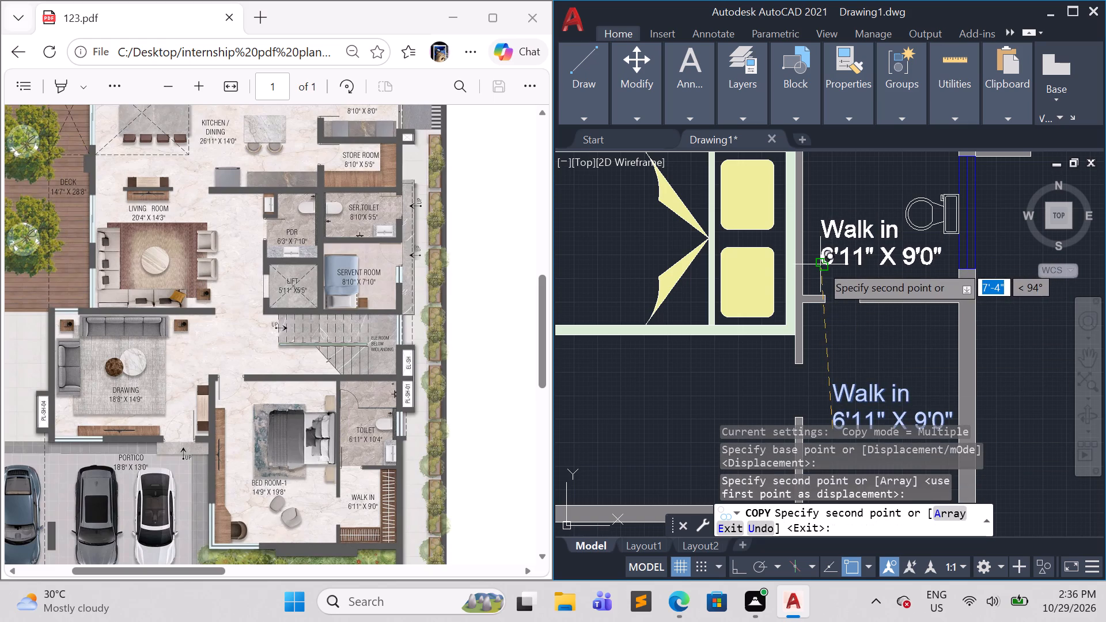
pyautogui.press('Escape')
# Replace the first line of the copied label in the toilet with "Toilet".
pyautogui.doubleClick(866, 231)
pyautogui.click(866, 231)
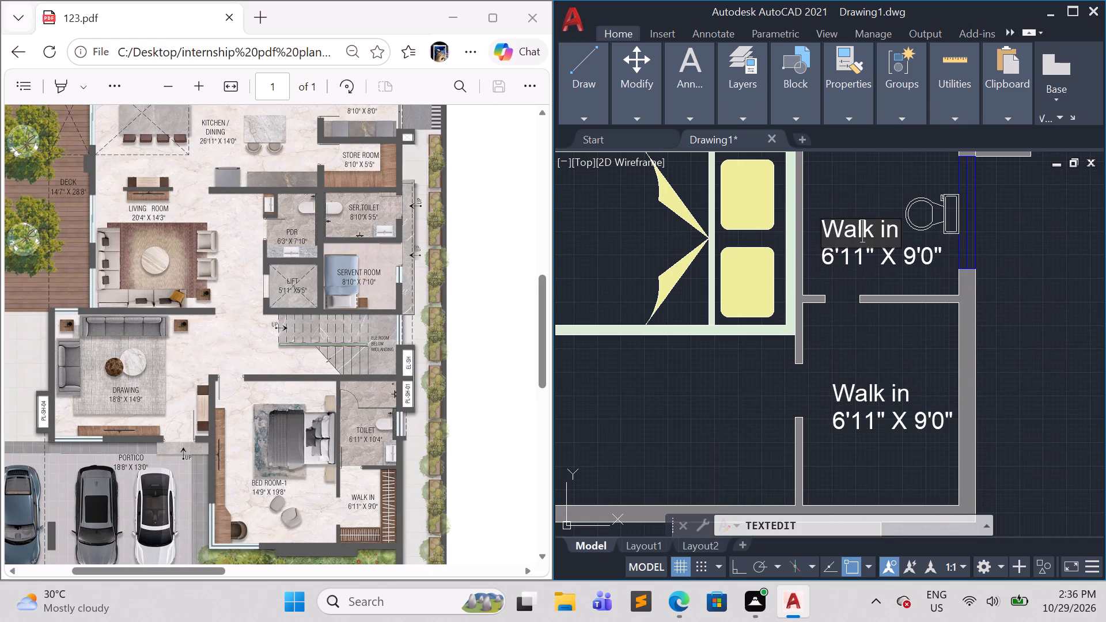
pyautogui.doubleClick(866, 231)
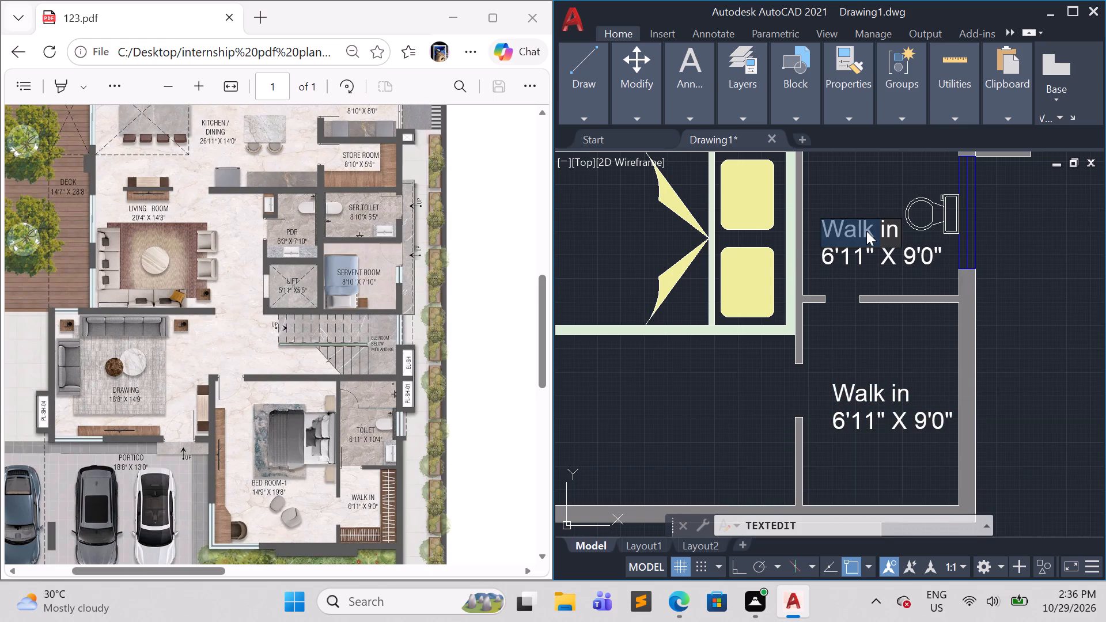
pyautogui.click(897, 226)
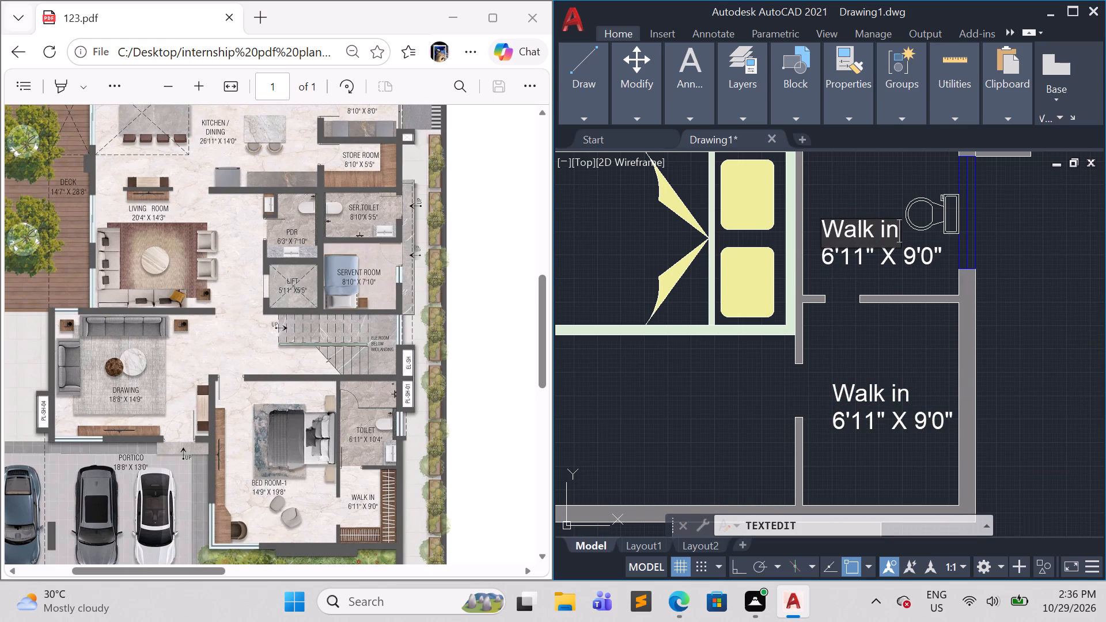
pyautogui.press('BackSpace')
pyautogui.press('BackSpace')
pyautogui.press('BackSpace')
pyautogui.press('BackSpace')
pyautogui.press('BackSpace')
pyautogui.press('BackSpace')
pyautogui.press('BackSpace')
pyautogui.press('BackSpace')
pyautogui.press('BackSpace')
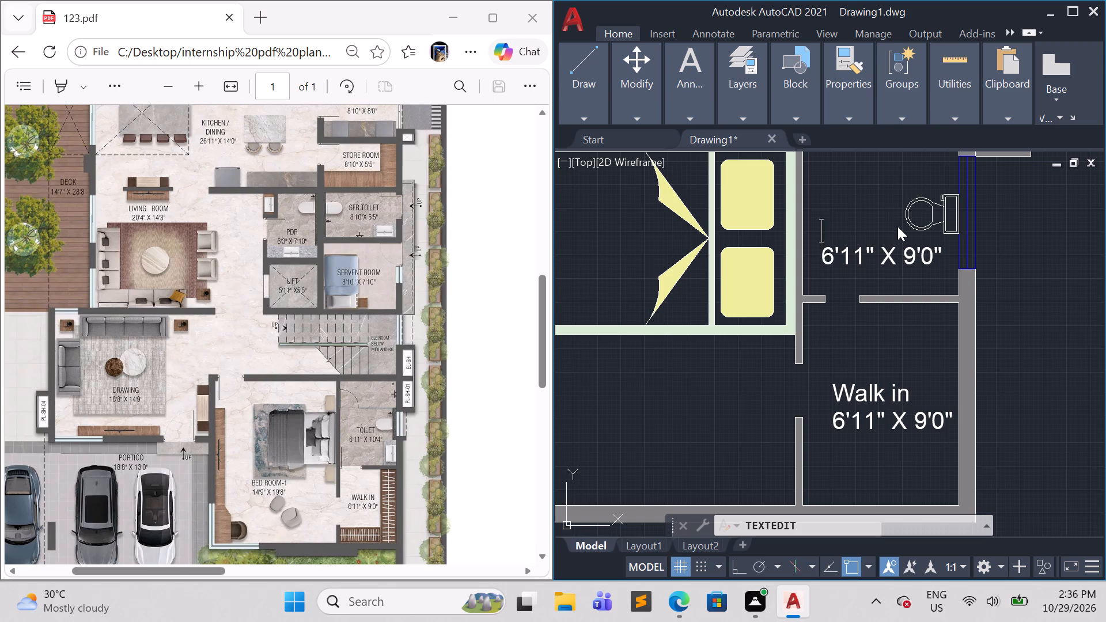
pyautogui.write('TOI')
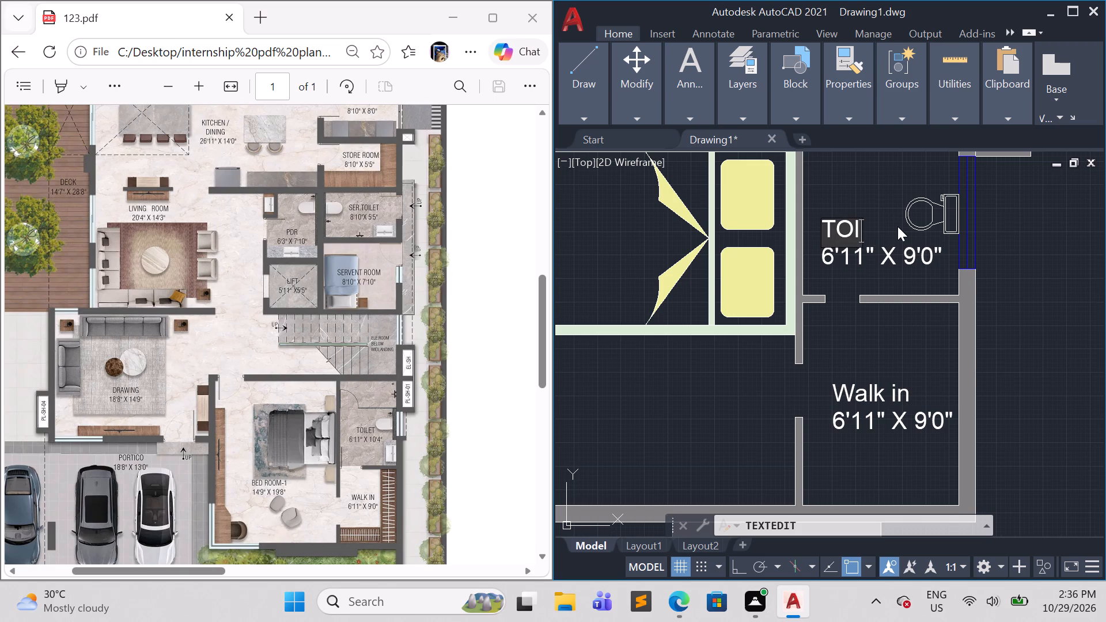
pyautogui.press('BackSpace')
pyautogui.press('BackSpace')
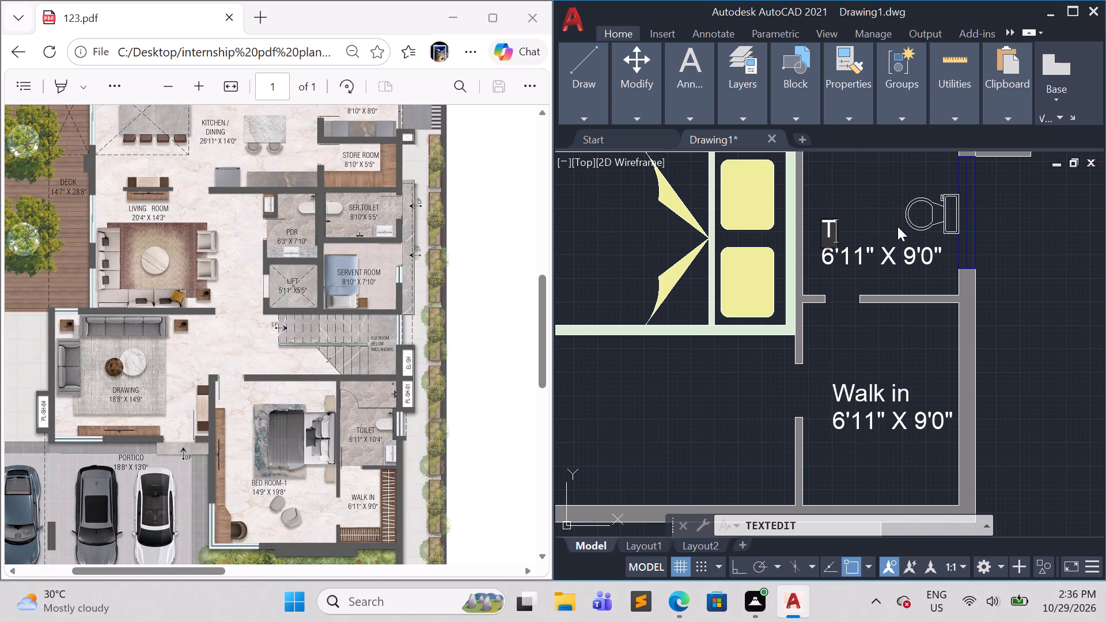
pyautogui.write('olet')
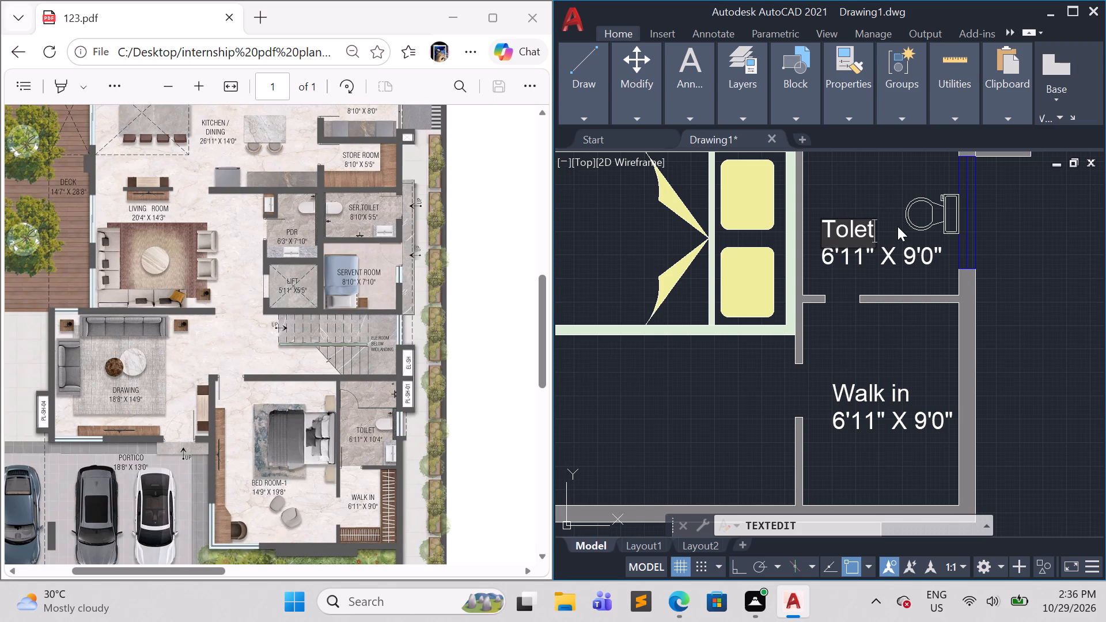
pyautogui.press('BackSpace')
pyautogui.press('BackSpace')
pyautogui.press('BackSpace')
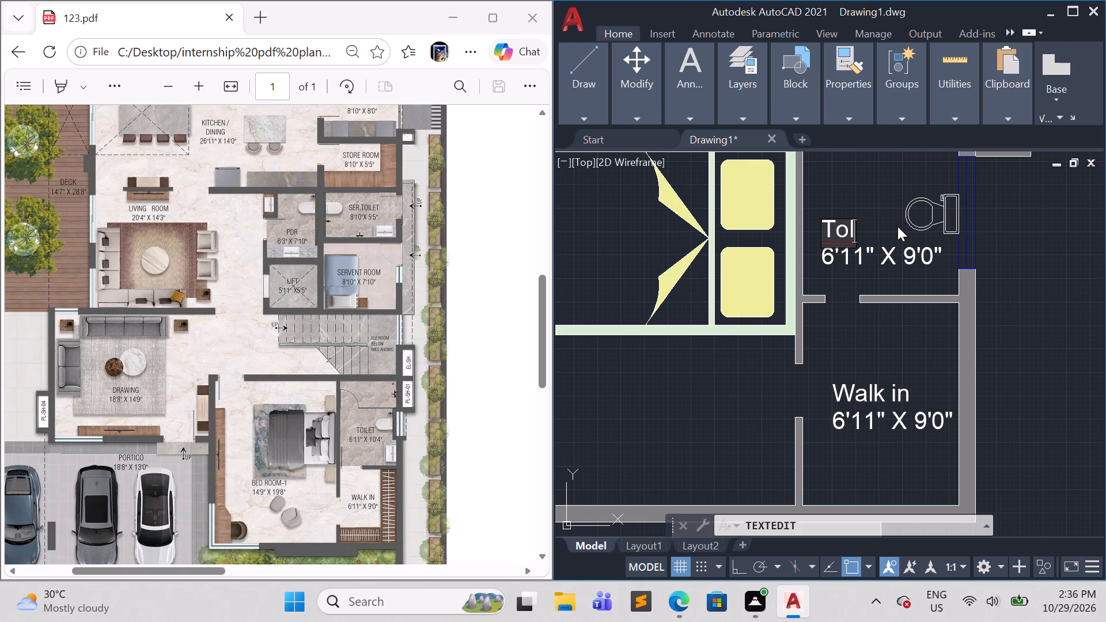
pyautogui.write('ilet')
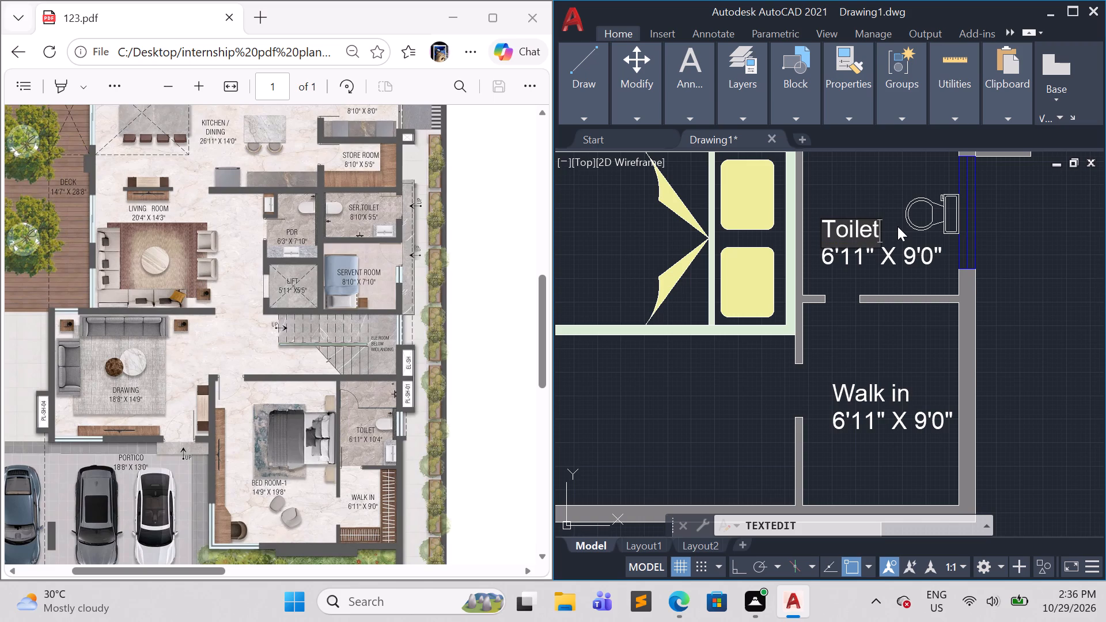
# Change the size line of the Toilet label to 6'11" X 10'4" and finish text editing.
pyautogui.doubleClick(928, 259)
pyautogui.click(925, 257)
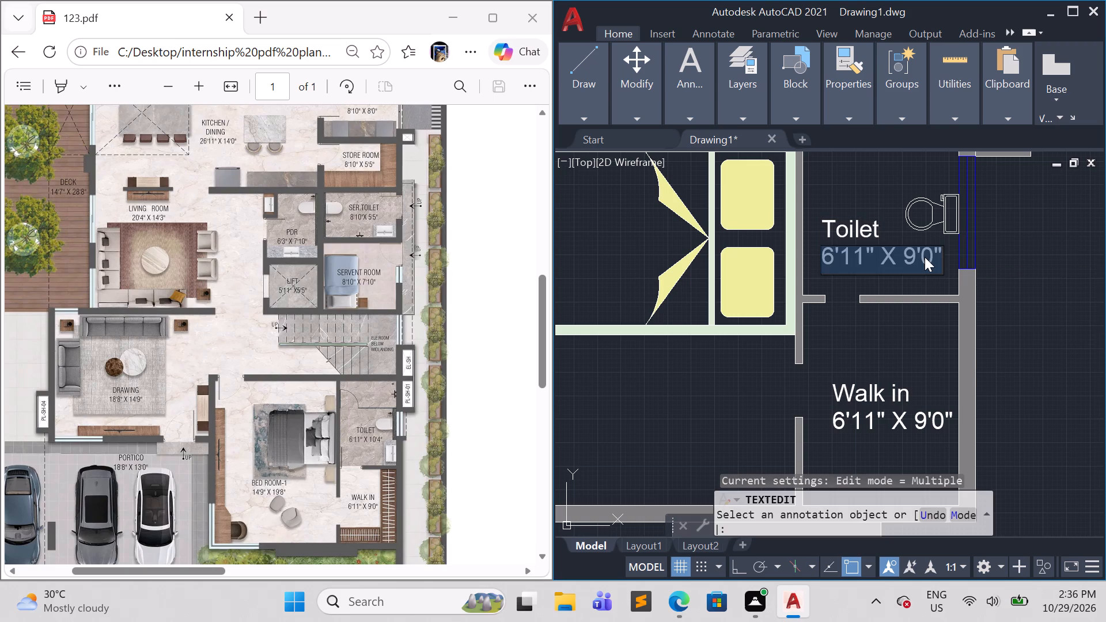
pyautogui.click(925, 257)
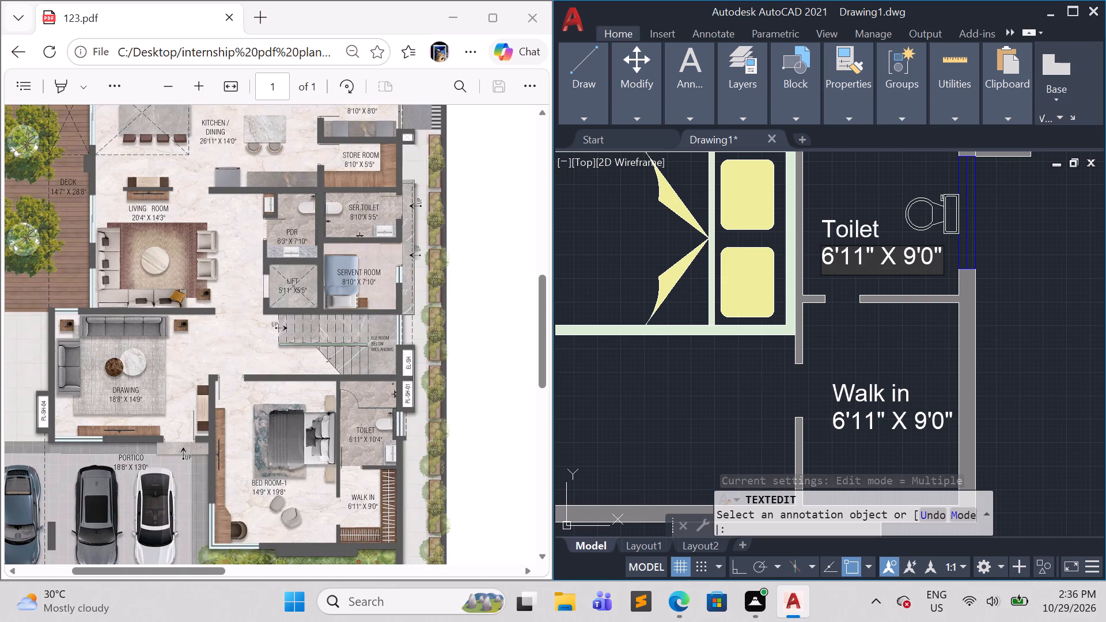
pyautogui.click(912, 254)
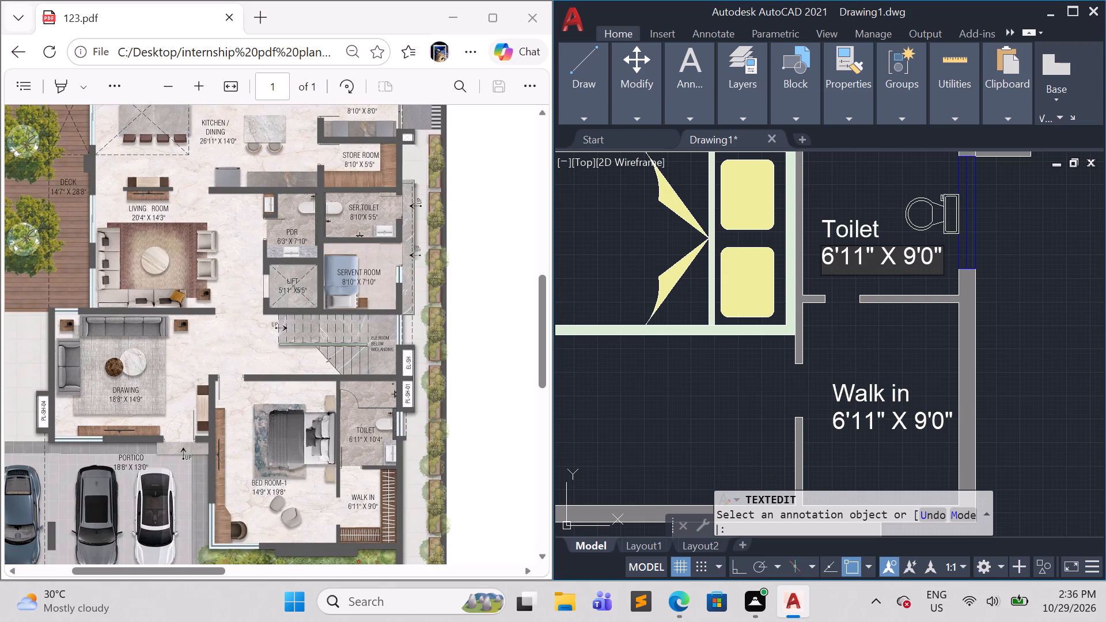
pyautogui.press('BackSpace')
pyautogui.write('10')
pyautogui.click(942, 255)
pyautogui.press('BackSpace')
pyautogui.press('4')
pyautogui.click(884, 348)
pyautogui.scroll(-1, 910, 343)
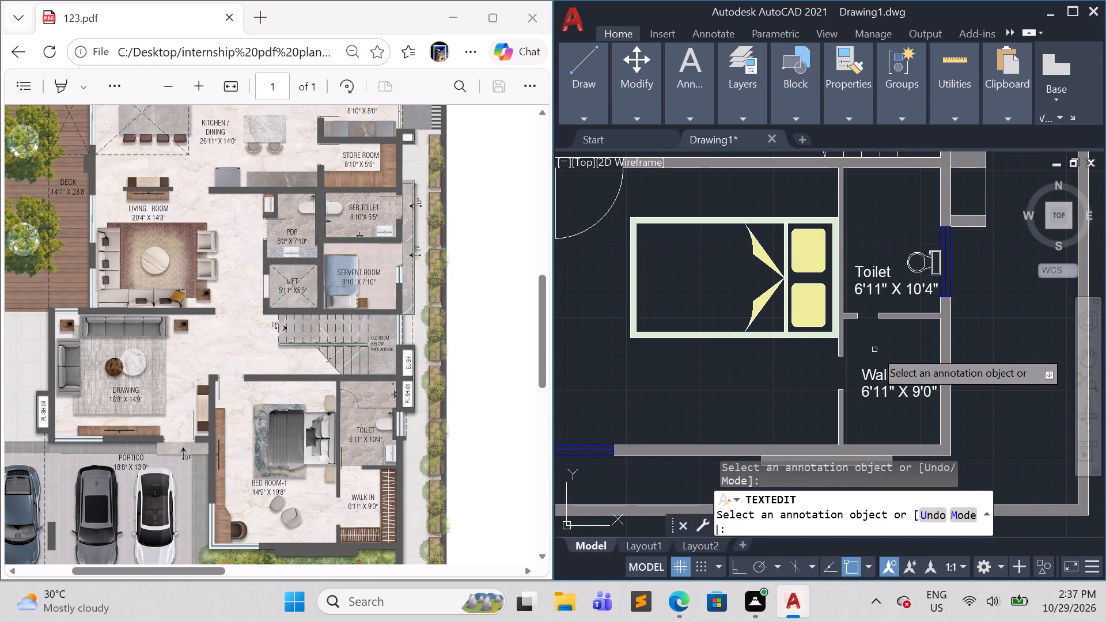
pyautogui.moveTo(737, 387); pyautogui.dragTo(837, 366, button='middle')
pyautogui.scroll(-1, 737, 387)
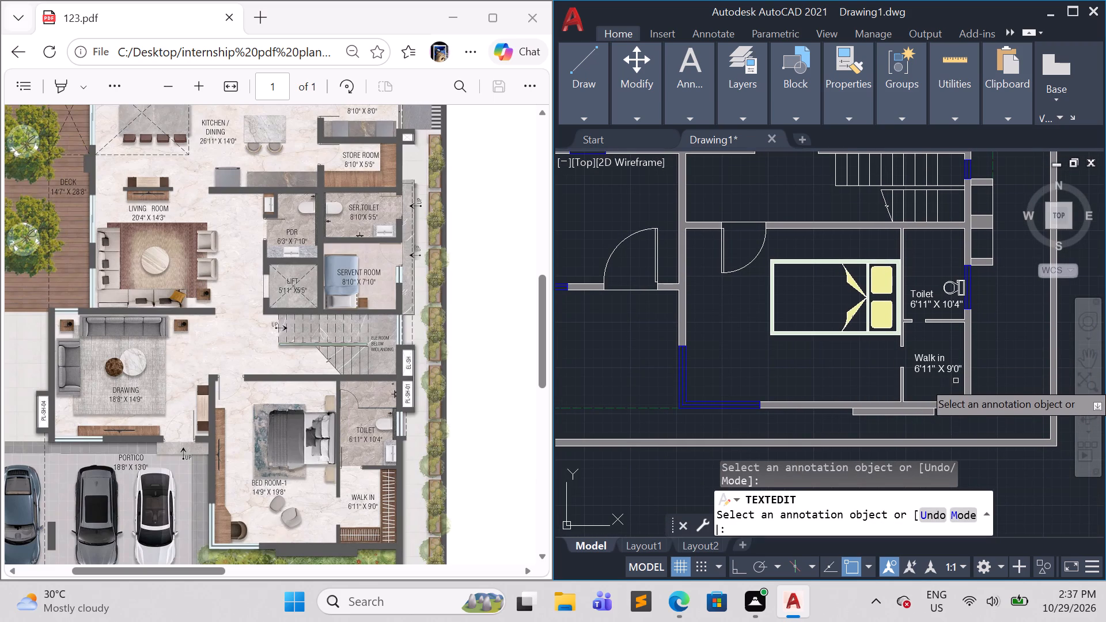
pyautogui.press('Escape')
pyautogui.press('Escape')
pyautogui.press('Escape')
pyautogui.press('Escape')
pyautogui.press('Escape')
pyautogui.press('Escape')
# Copy both lines of the walk-in label into the adjoining bedroom, placing them below the bed.
pyautogui.click(956, 381)
pyautogui.click(929, 342)
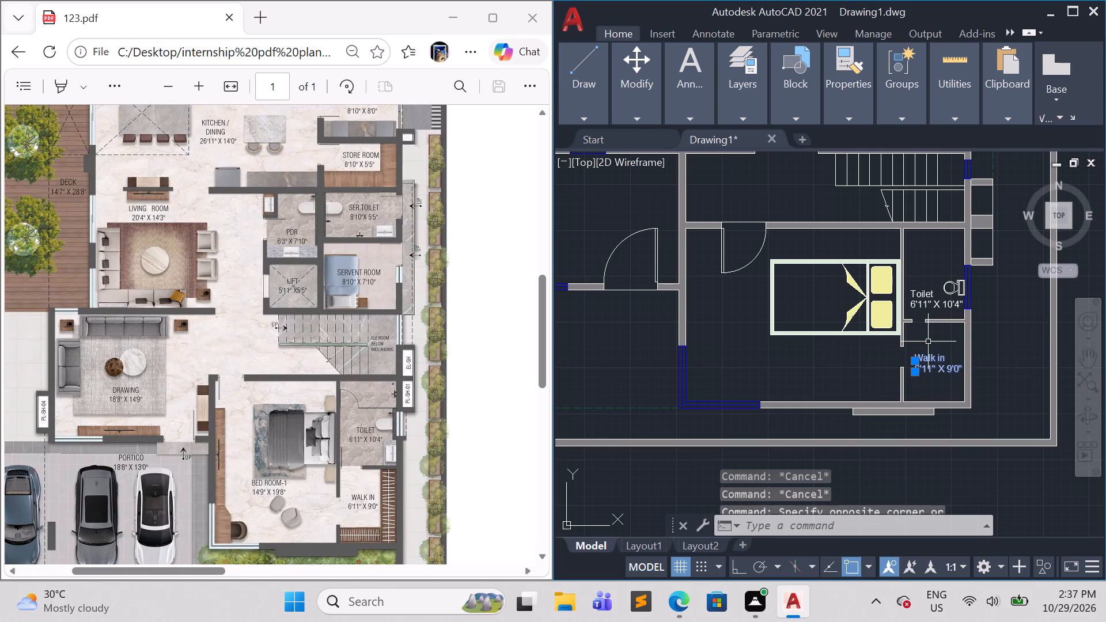
pyautogui.write('co')
pyautogui.press('Return')
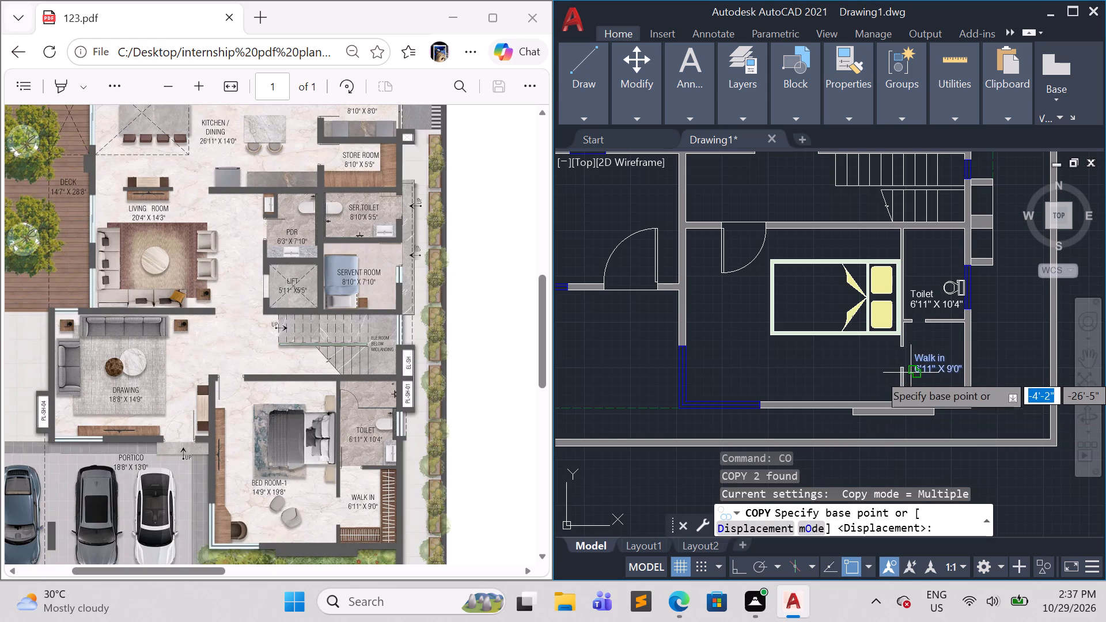
pyautogui.click(911, 371)
pyautogui.click(760, 373)
pyautogui.press('Escape')
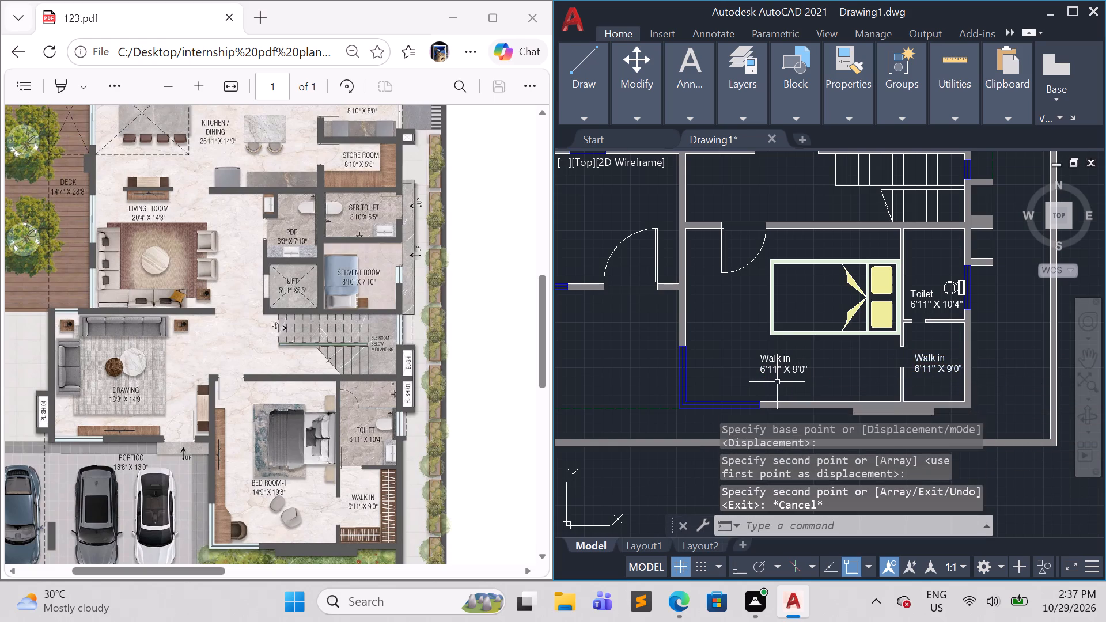
# Replace the first line of the copied label below the bed with "Bed room-1".
pyautogui.scroll(2, 778, 378)
pyautogui.tripleClick(782, 334)
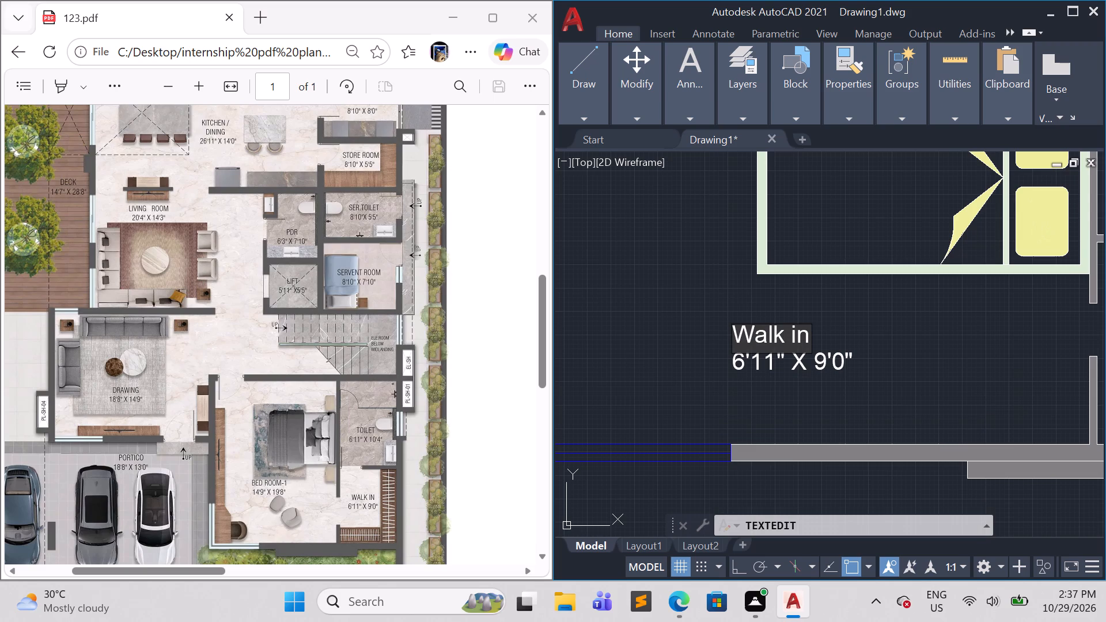
pyautogui.press('Down')
pyautogui.press('Right')
pyautogui.press('Right')
pyautogui.press('Right')
pyautogui.press('Right')
pyautogui.press('Right')
pyautogui.press('Right')
pyautogui.press('Right')
pyautogui.press('Right')
pyautogui.press('Right')
pyautogui.press('Right')
pyautogui.press('Right')
pyautogui.press('BackSpace')
pyautogui.press('BackSpace')
pyautogui.press('BackSpace')
pyautogui.press('BackSpace')
pyautogui.press('BackSpace')
pyautogui.press('BackSpace')
pyautogui.press('BackSpace')
pyautogui.press('BackSpace')
pyautogui.press('BackSpace')
pyautogui.press('BackSpace')
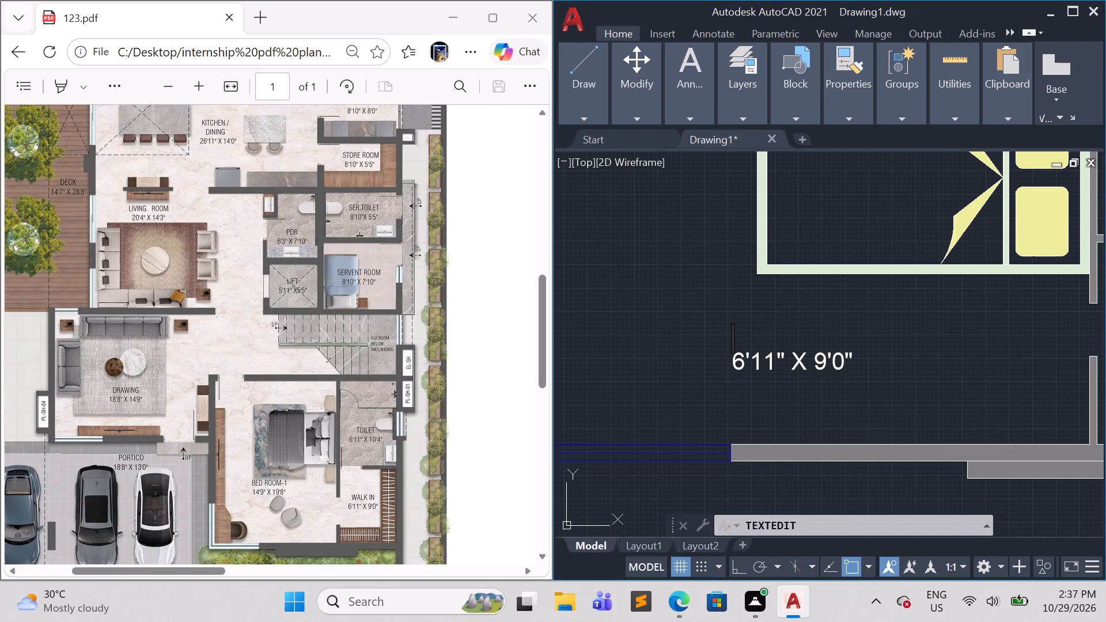
pyautogui.write('Bed roo,')
pyautogui.press('BackSpace')
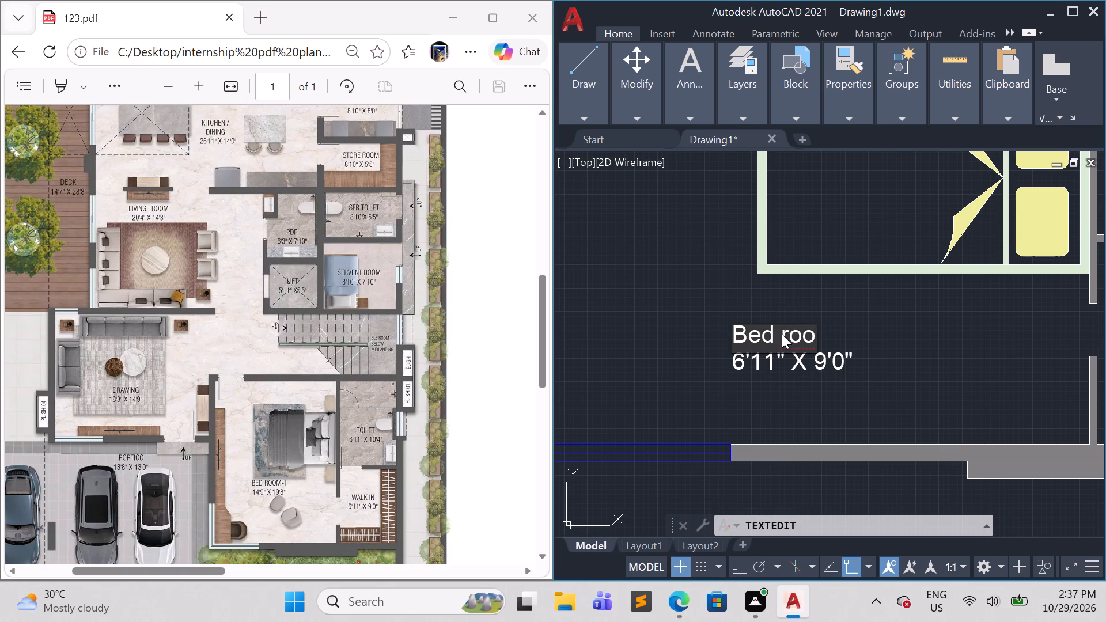
pyautogui.press('m')
pyautogui.write('-1')
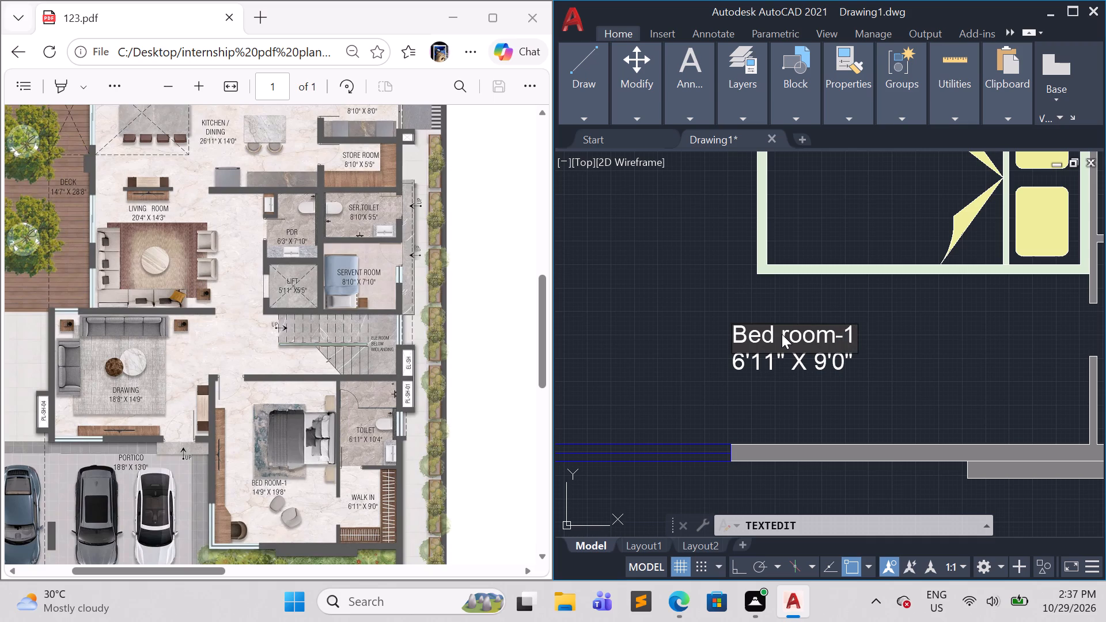
pyautogui.click(776, 374)
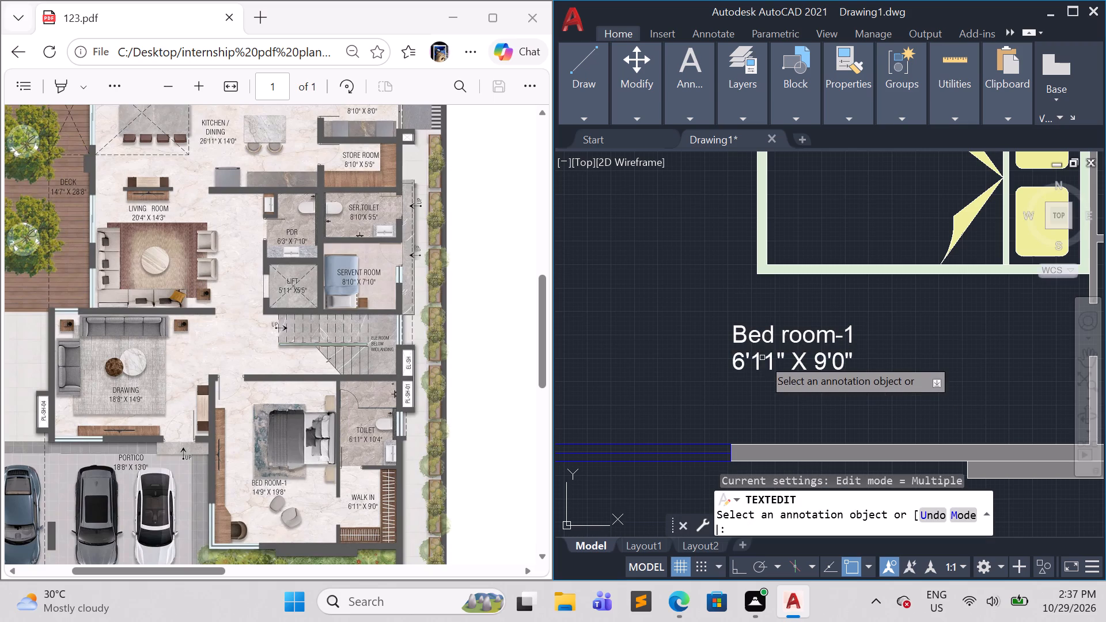
# Change the size line of the Bed room-1 label to 14'9" X 19'8" and finish text editing.
pyautogui.doubleClick(741, 359)
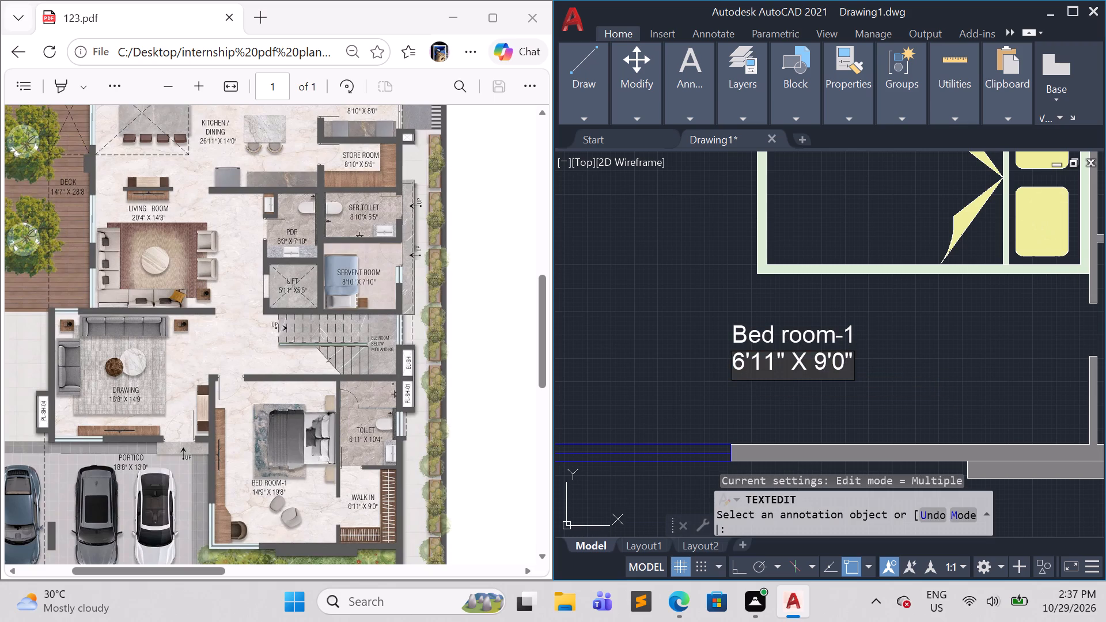
pyautogui.press('BackSpace')
pyautogui.write('14')
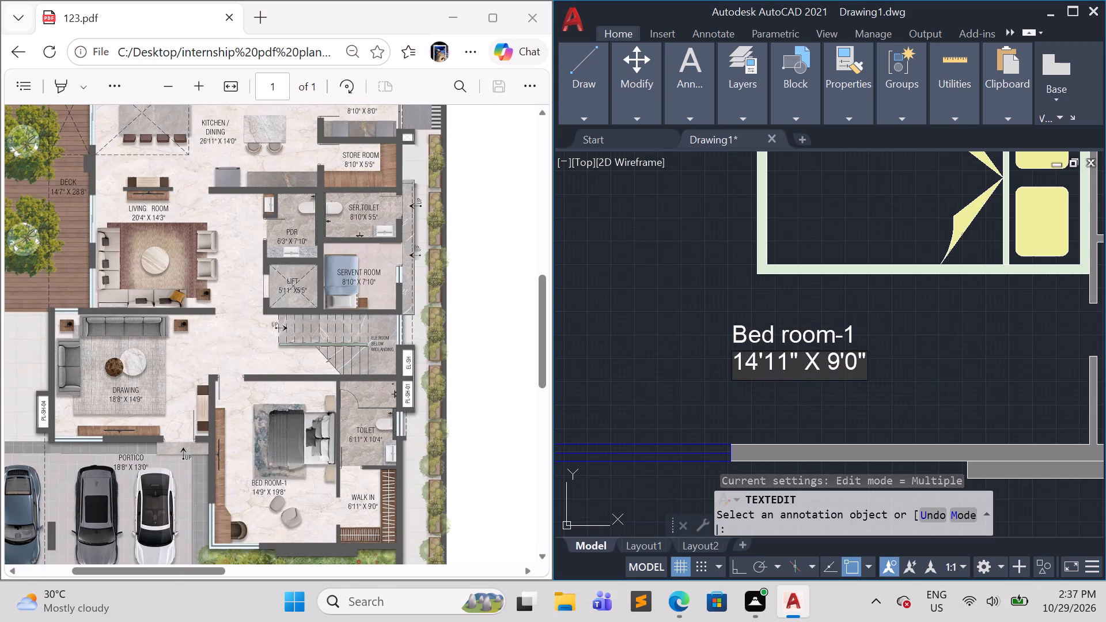
pyautogui.press('Right')
pyautogui.press('Right')
pyautogui.press('Right')
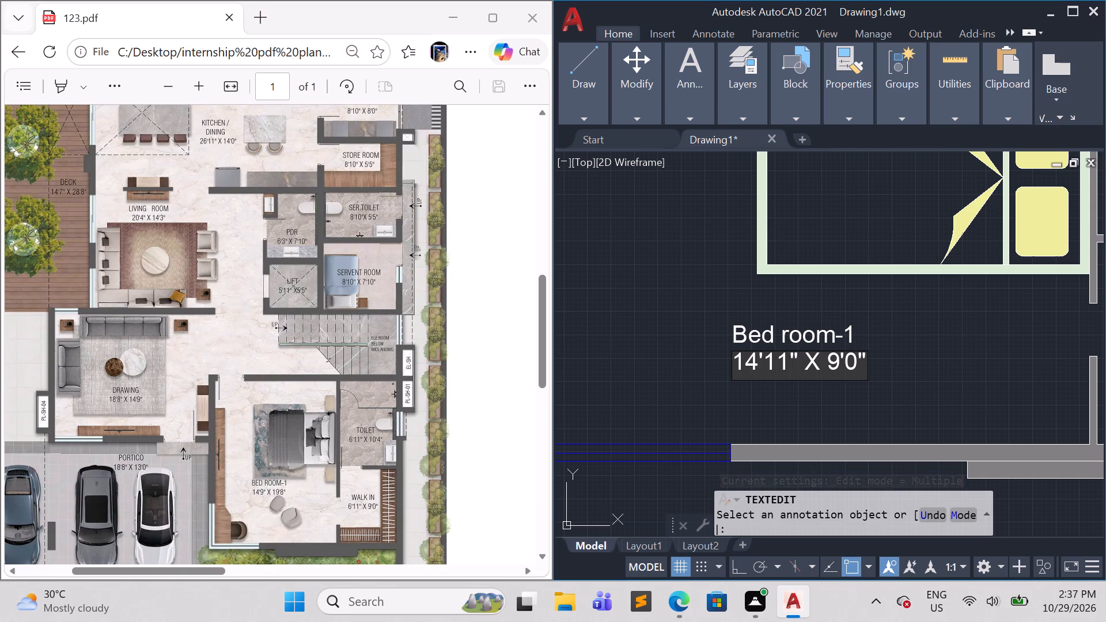
pyautogui.press('BackSpace')
pyautogui.press('BackSpace')
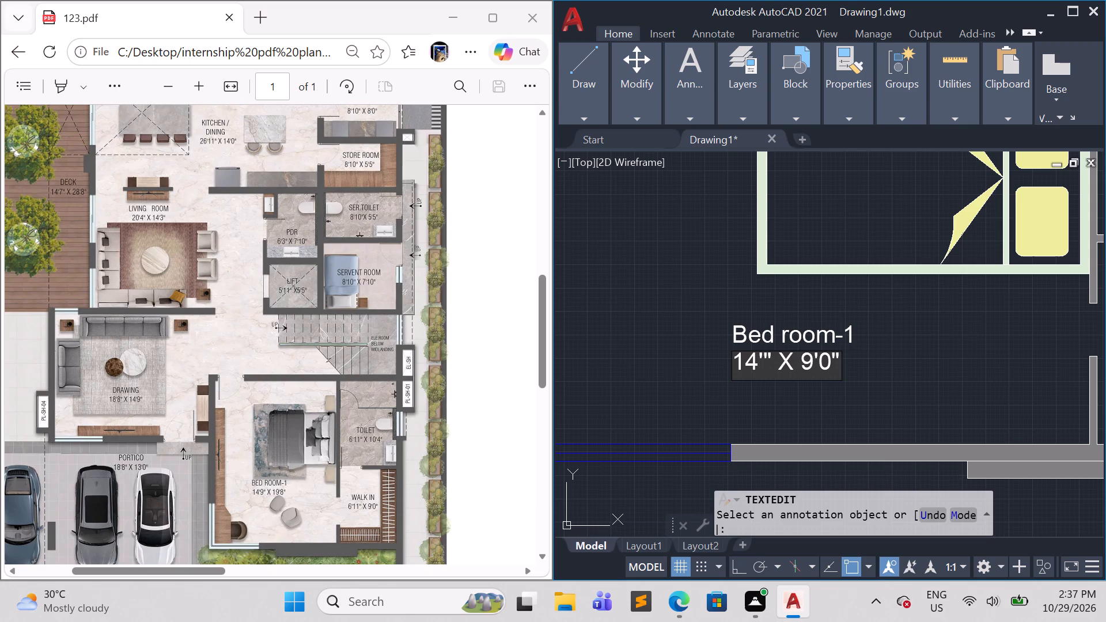
pyautogui.press('9')
pyautogui.press('Right')
pyautogui.press('Right')
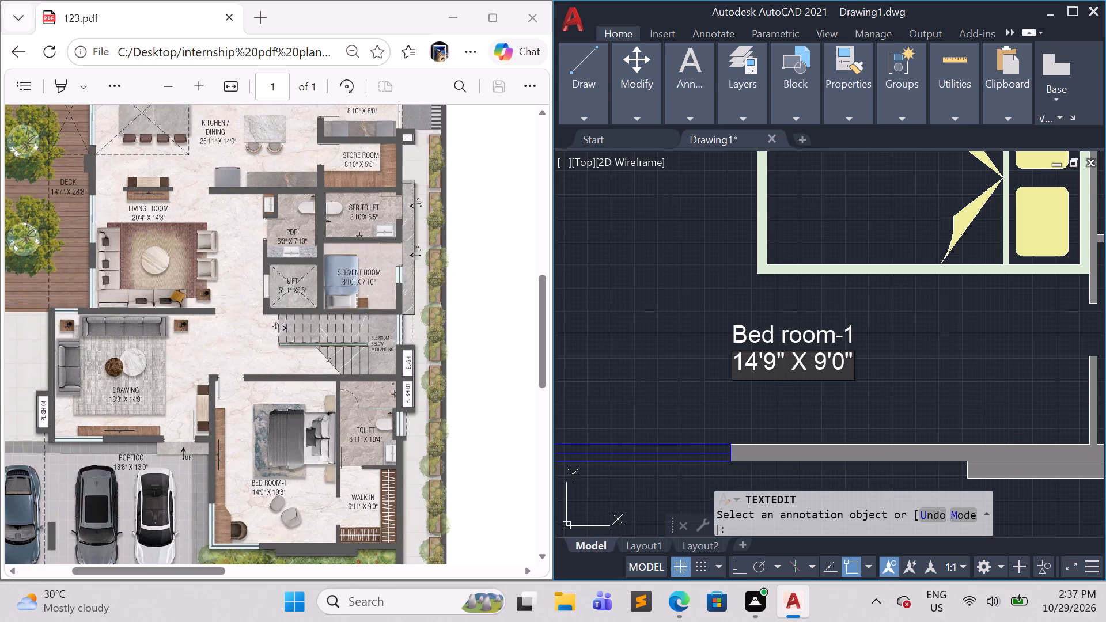
pyautogui.press('Right')
pyautogui.press('Right')
pyautogui.press('1')
pyautogui.press('Right')
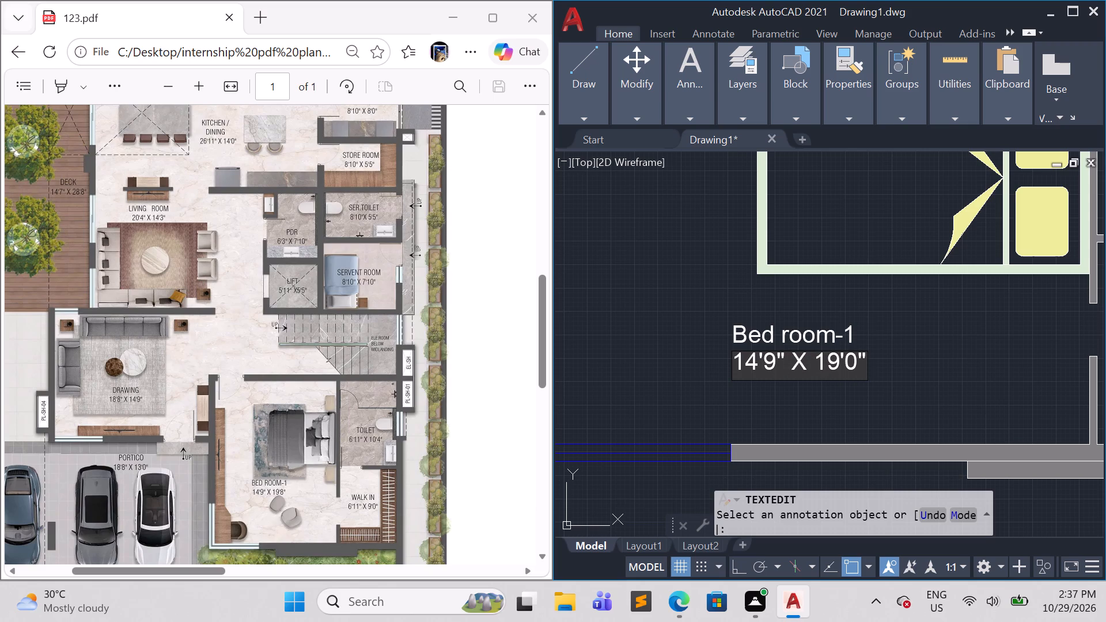
pyautogui.press('Right')
pyautogui.press('Right')
pyautogui.press('Right')
pyautogui.press('Left')
pyautogui.press('BackSpace')
pyautogui.press('8')
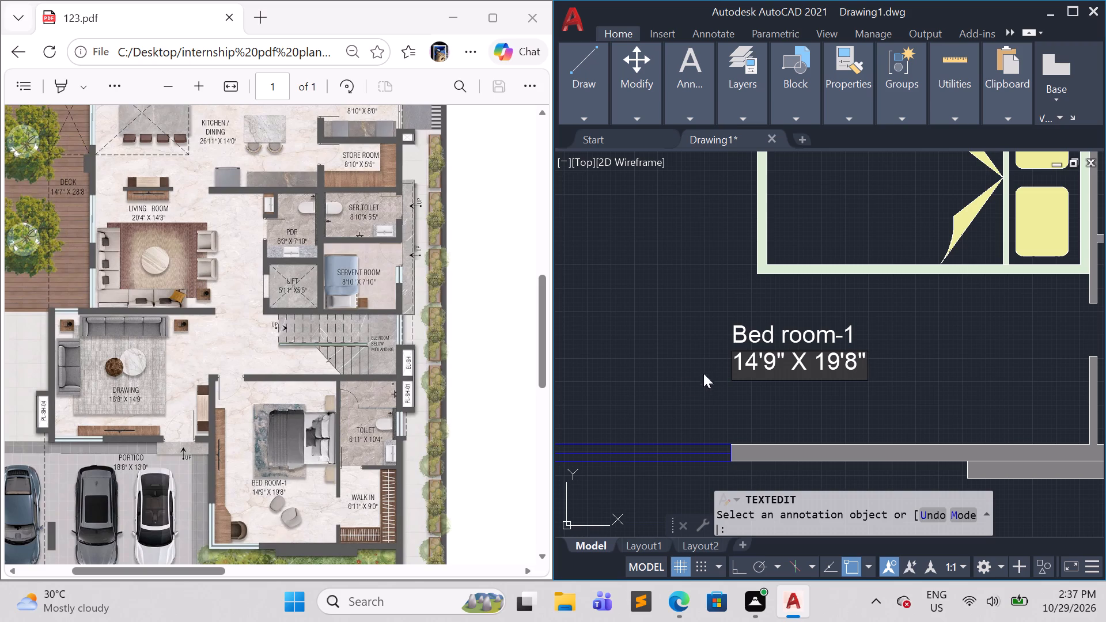
pyautogui.click(681, 377)
pyautogui.scroll(-3, 878, 389)
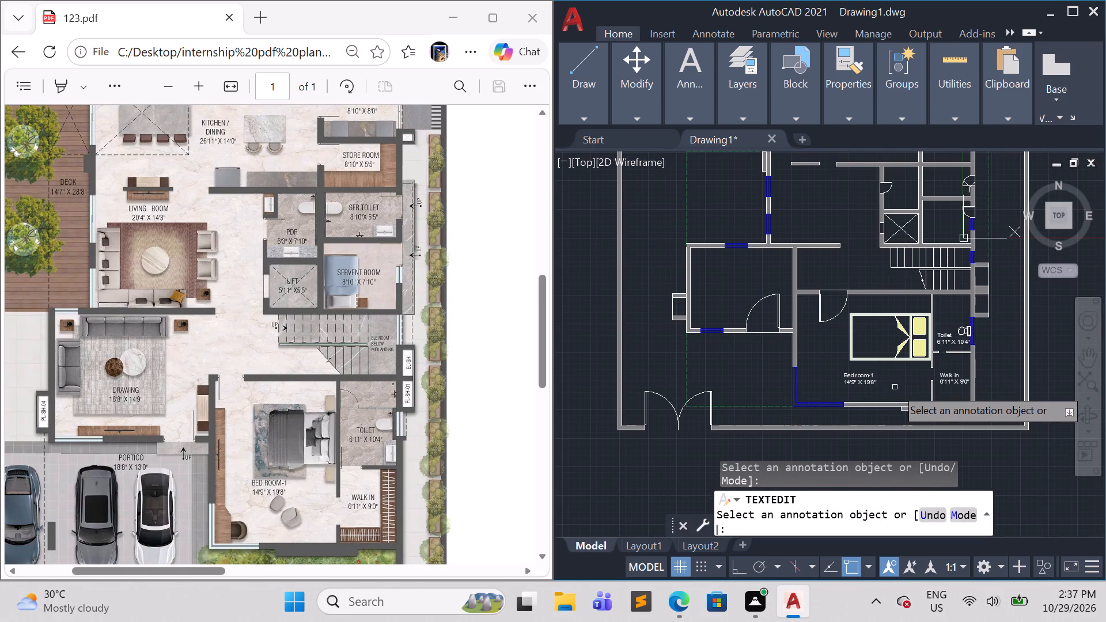
pyautogui.scroll(1, 892, 386)
pyautogui.press('Escape')
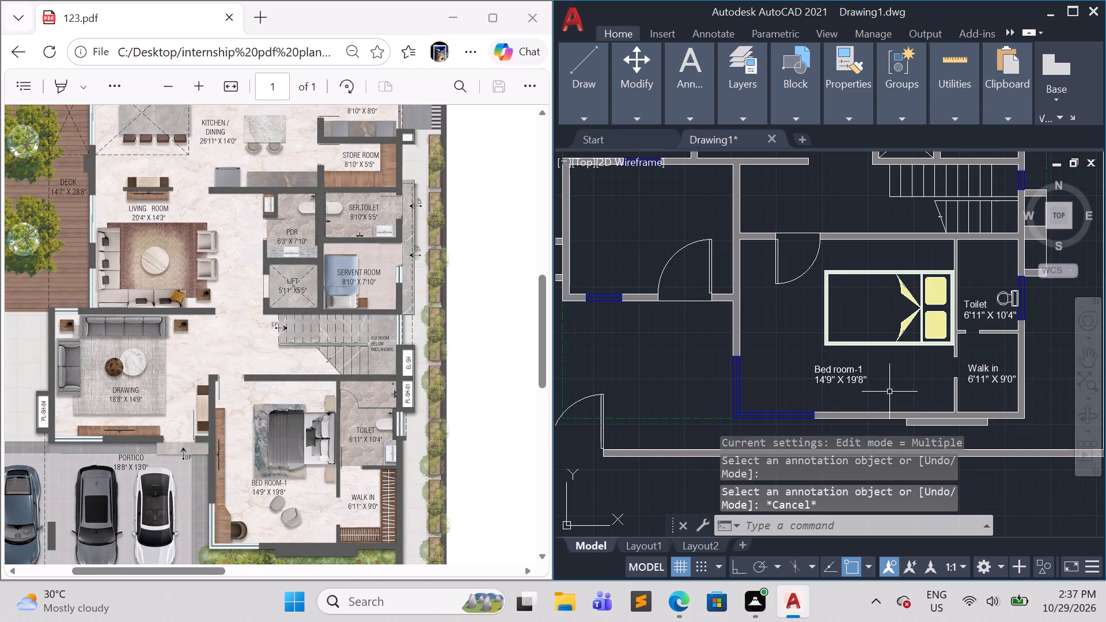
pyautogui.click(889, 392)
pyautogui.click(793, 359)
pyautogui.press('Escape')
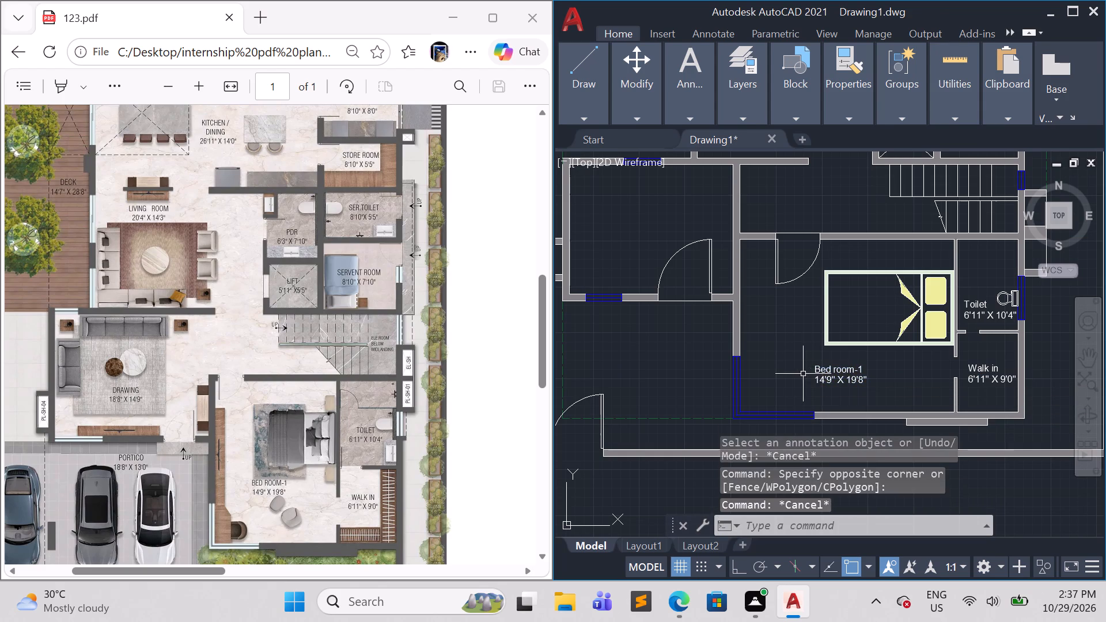
# Copy both lines of the Bed room-1 label into the portico, the drawing room and the passage beside the stairs.
pyautogui.scroll(1, 782, 348)
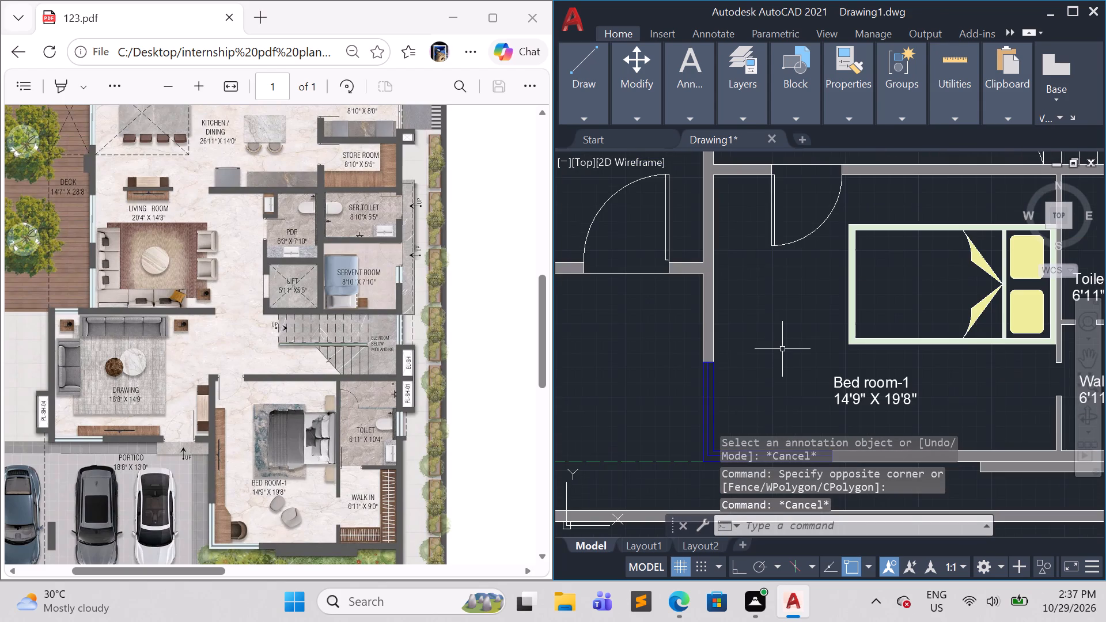
pyautogui.moveTo(782, 349); pyautogui.dragTo(829, 423, button='middle')
pyautogui.scroll(-2, 832, 416)
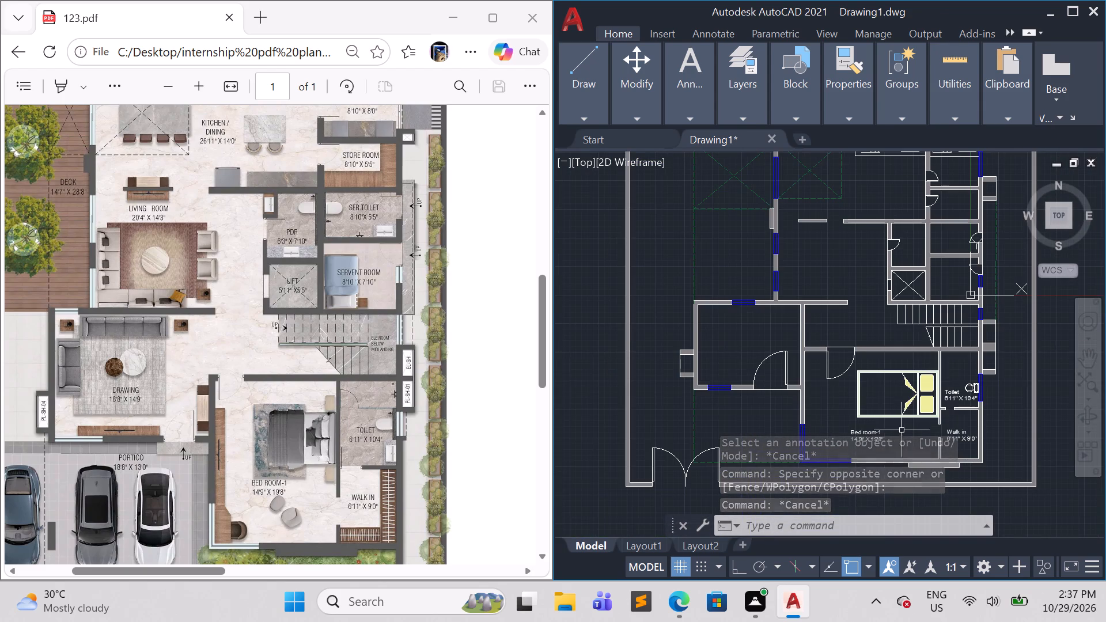
pyautogui.moveTo(891, 422); pyautogui.dragTo(912, 379, button='middle')
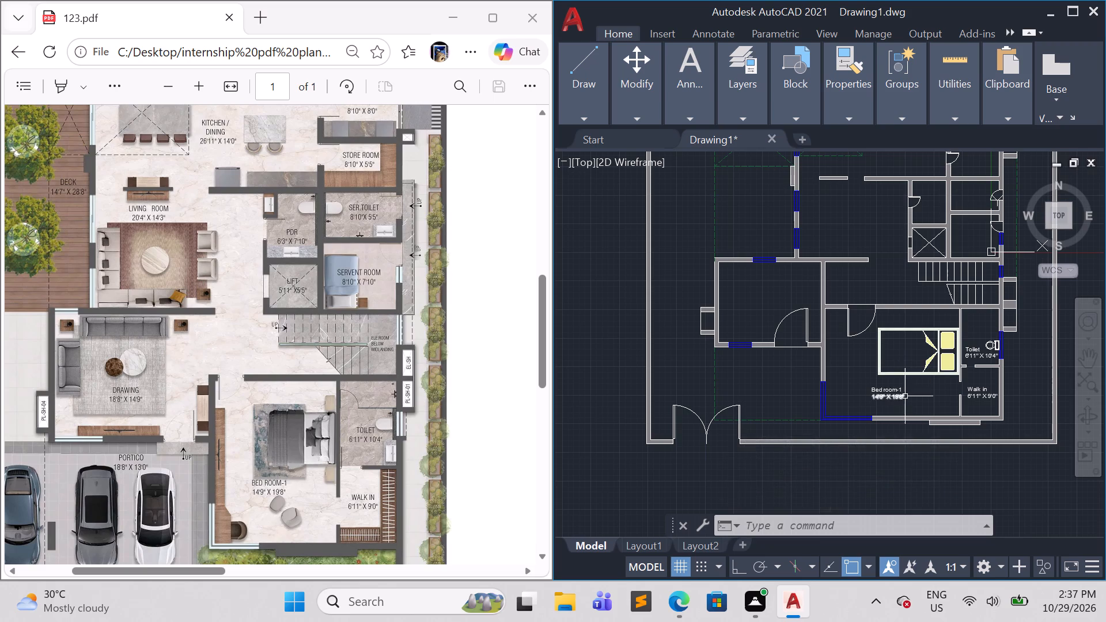
pyautogui.scroll(1, 917, 400)
pyautogui.click(914, 405)
pyautogui.click(804, 370)
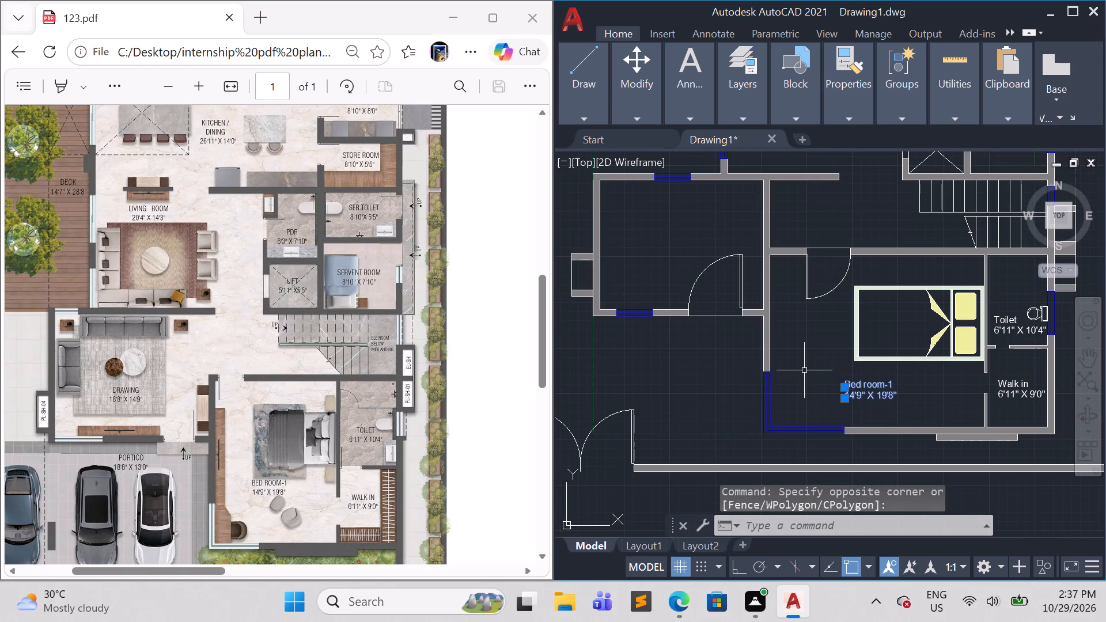
pyautogui.write('co')
pyautogui.press('Return')
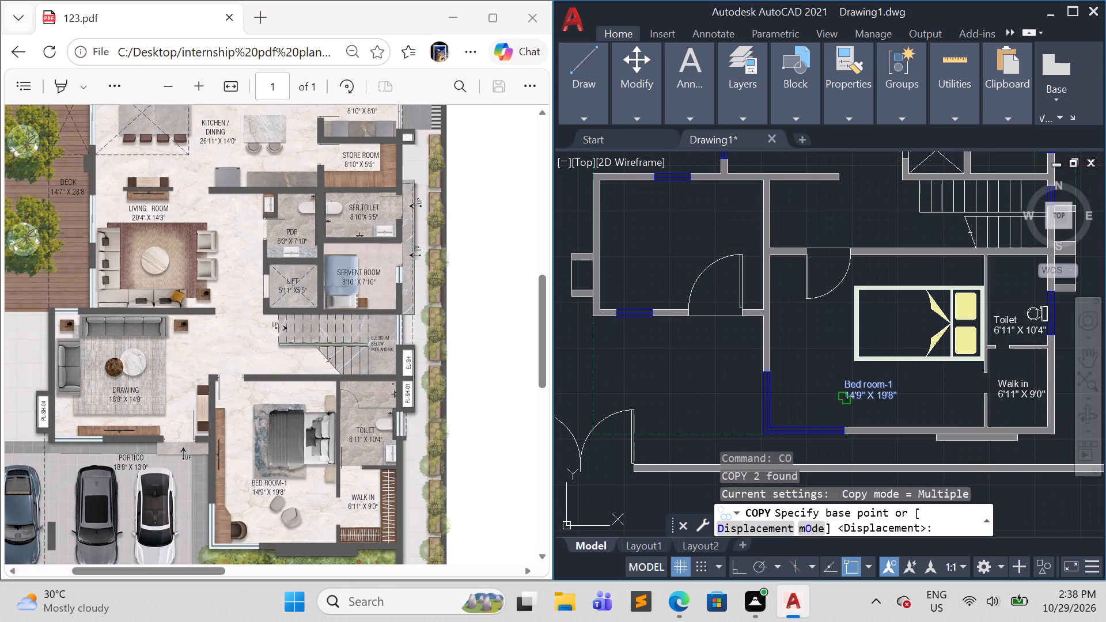
pyautogui.click(849, 395)
pyautogui.click(672, 385)
pyautogui.click(645, 248)
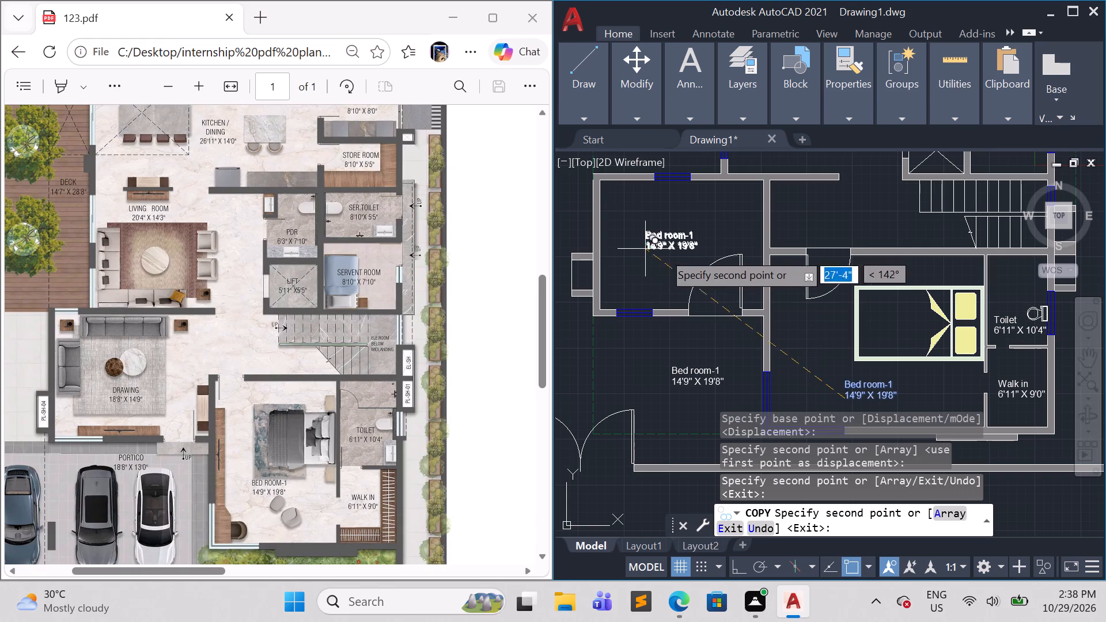
pyautogui.click(858, 230)
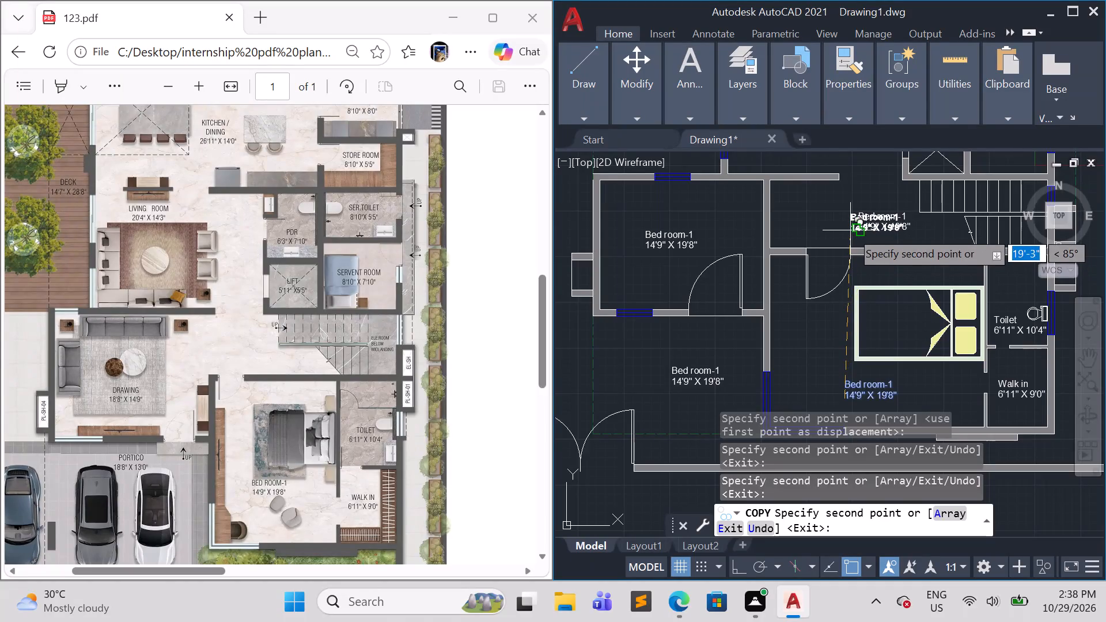
# Place further copies of the label in the living room, deck, PDR, lift, servant room and servant toilet.
pyautogui.moveTo(850, 237); pyautogui.dragTo(830, 406, button='middle')
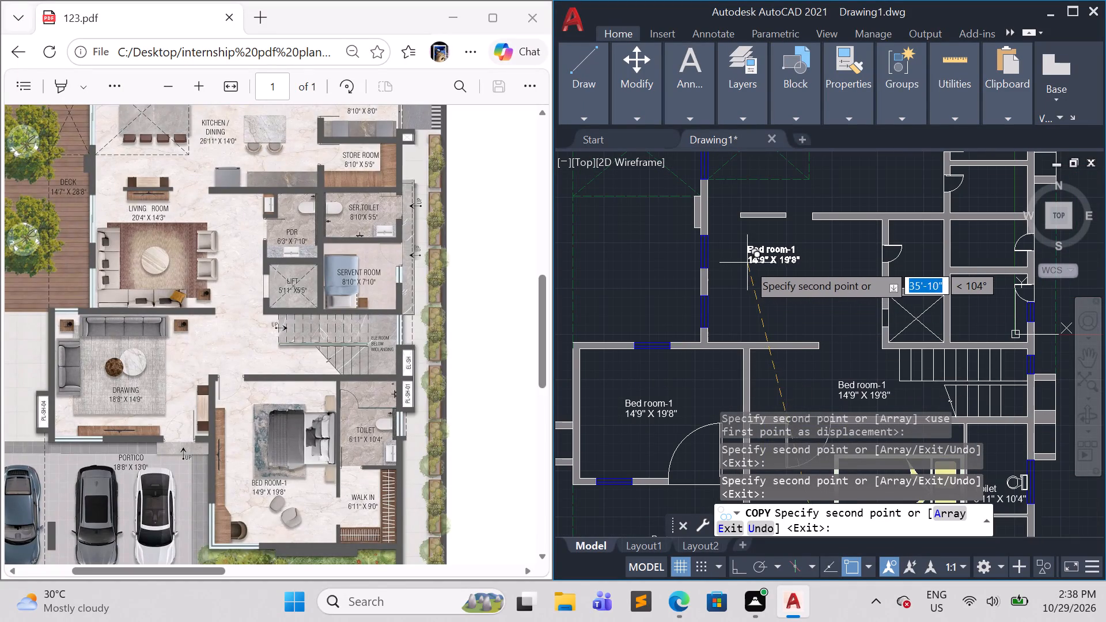
pyautogui.click(747, 263)
pyautogui.click(627, 222)
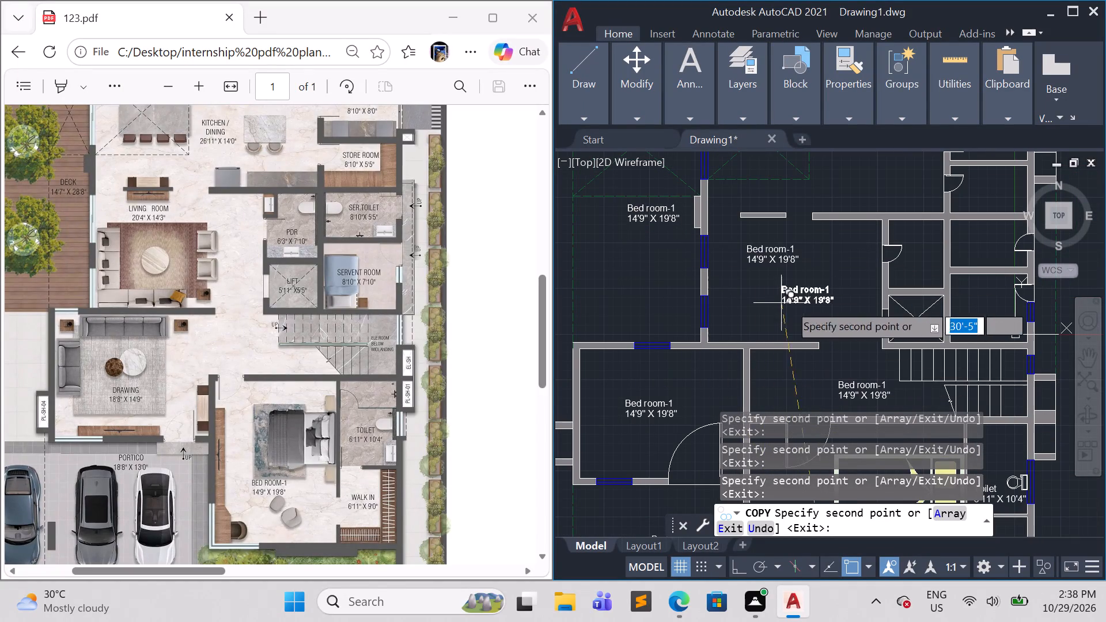
pyautogui.click(899, 271)
pyautogui.click(897, 327)
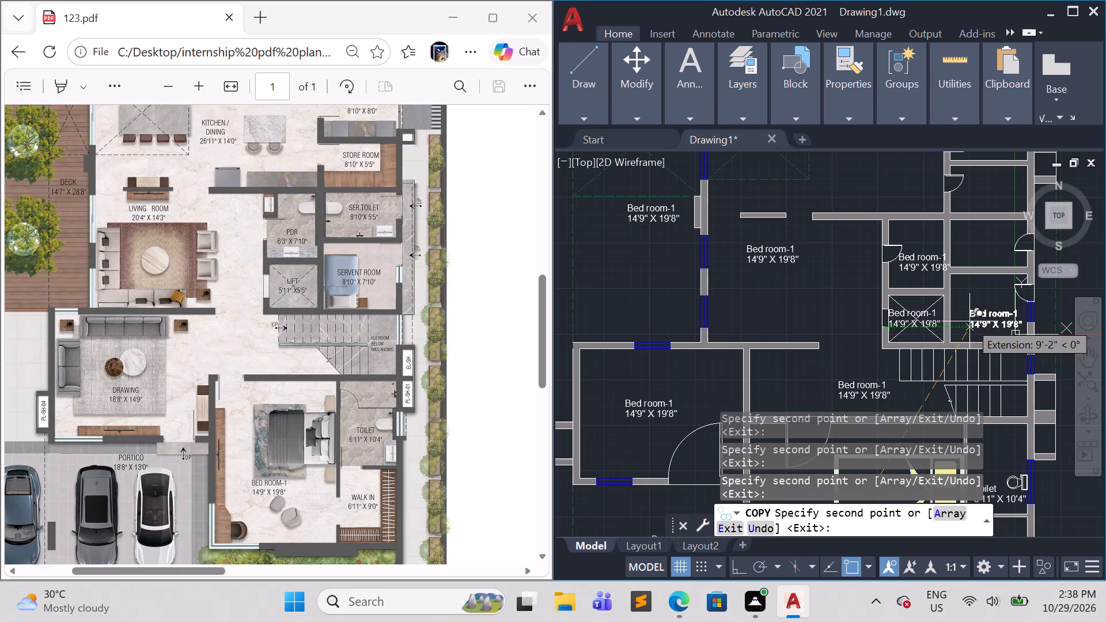
pyautogui.click(971, 320)
pyautogui.click(960, 252)
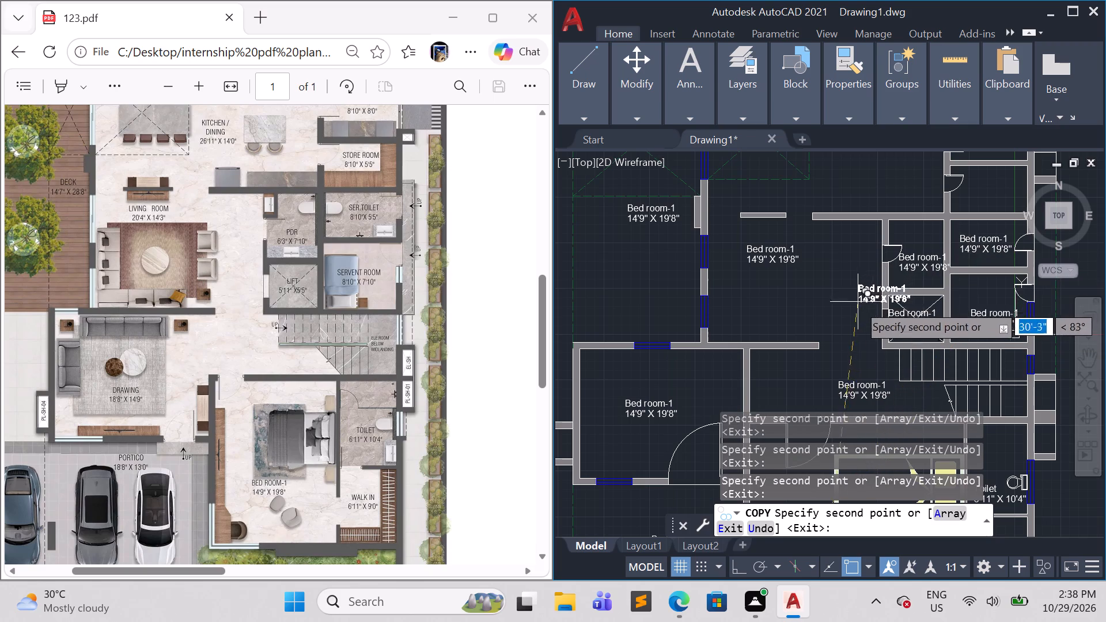
# Place label copies in the store room, the small counter room above it and the kitchen/dining area, and finish copying.
pyautogui.moveTo(839, 331); pyautogui.dragTo(760, 449, button='middle')
pyautogui.click(890, 314)
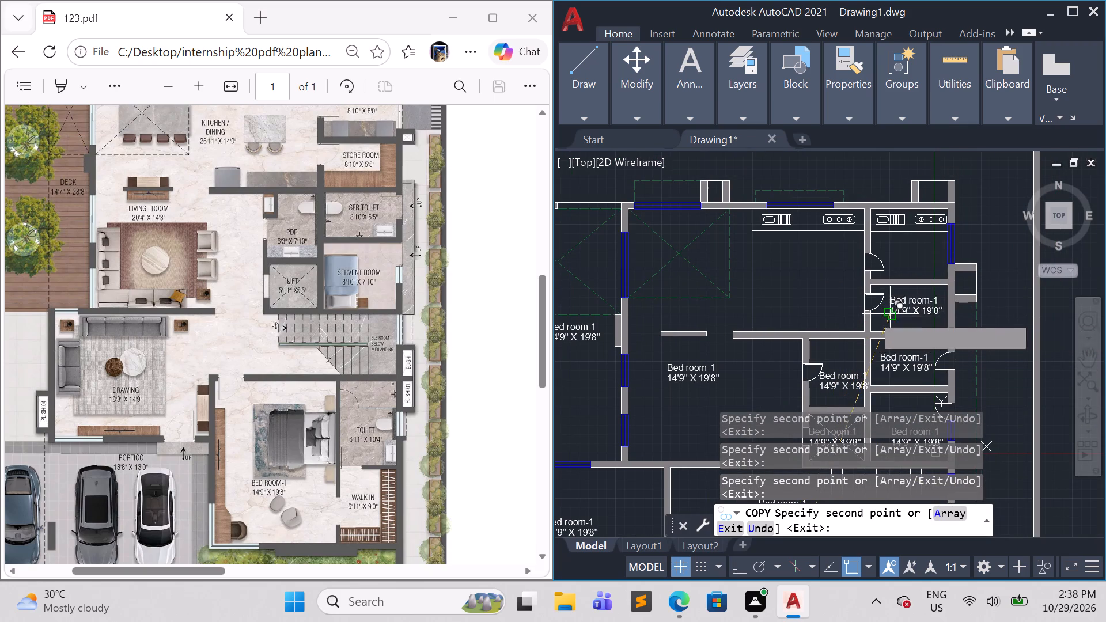
pyautogui.click(896, 259)
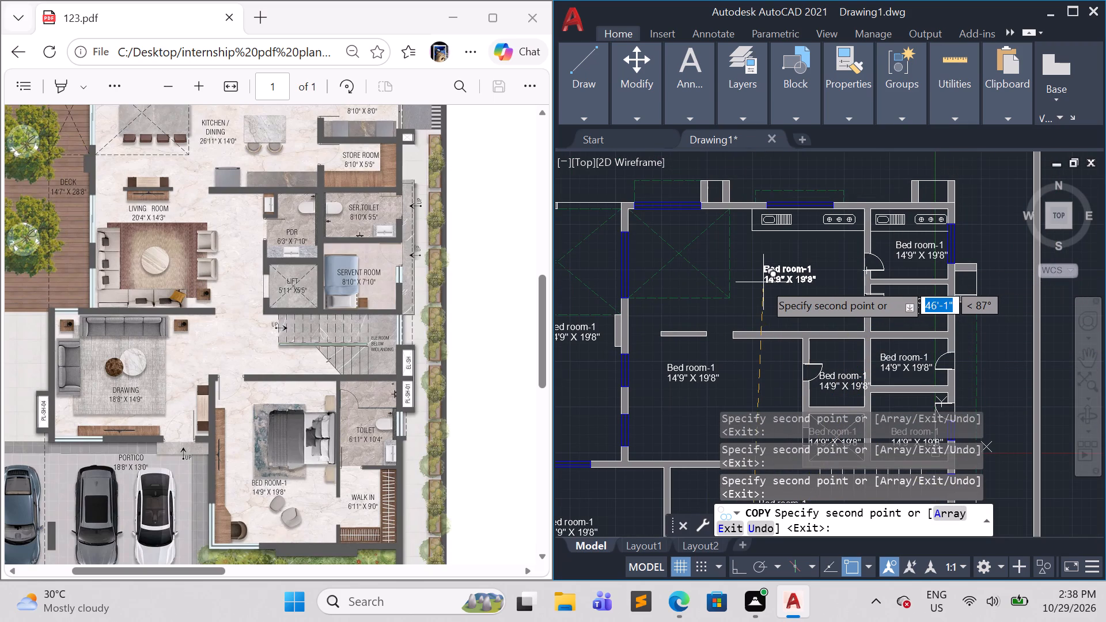
pyautogui.click(746, 280)
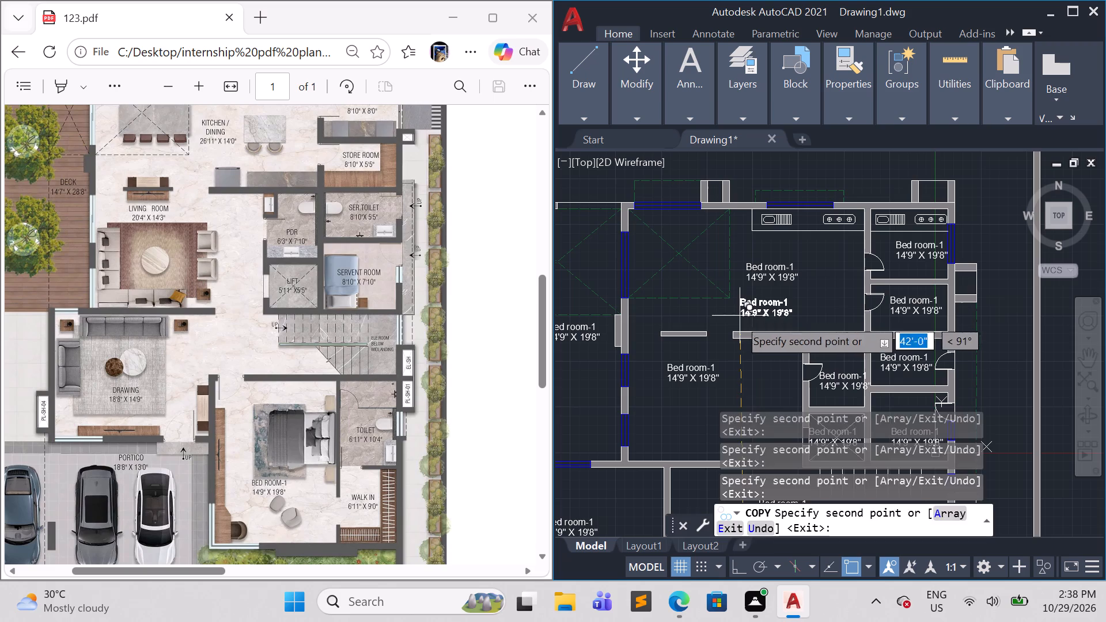
pyautogui.press('Escape')
# Replace the first line of the copied label in the portico with "Portico".
pyautogui.scroll(-2, 762, 352)
pyautogui.scroll(3, 789, 399)
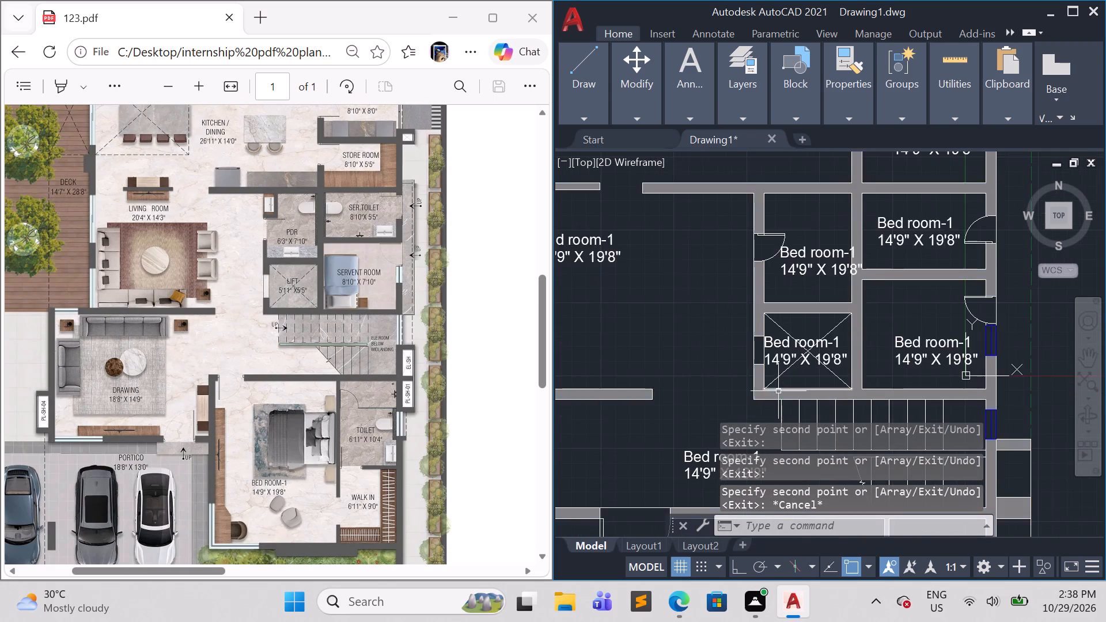
pyautogui.scroll(-1, 763, 400)
pyautogui.moveTo(740, 405); pyautogui.dragTo(731, 210, button='middle')
pyautogui.moveTo(646, 389); pyautogui.dragTo(683, 367, button='middle')
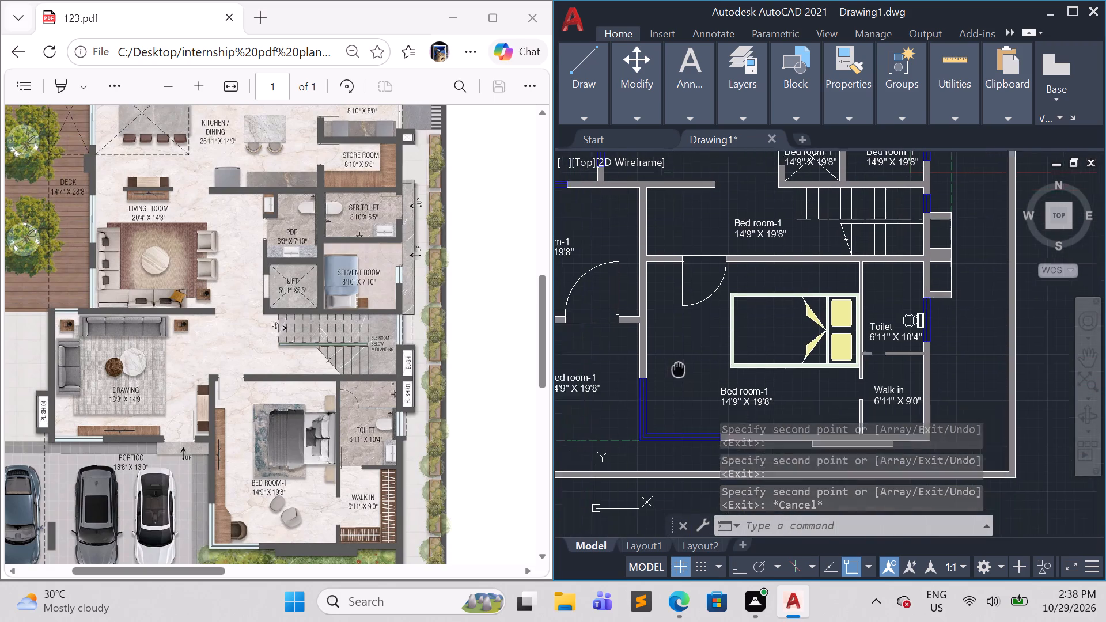
pyautogui.moveTo(683, 367); pyautogui.dragTo(735, 340, button='middle')
pyautogui.scroll(1, 603, 389)
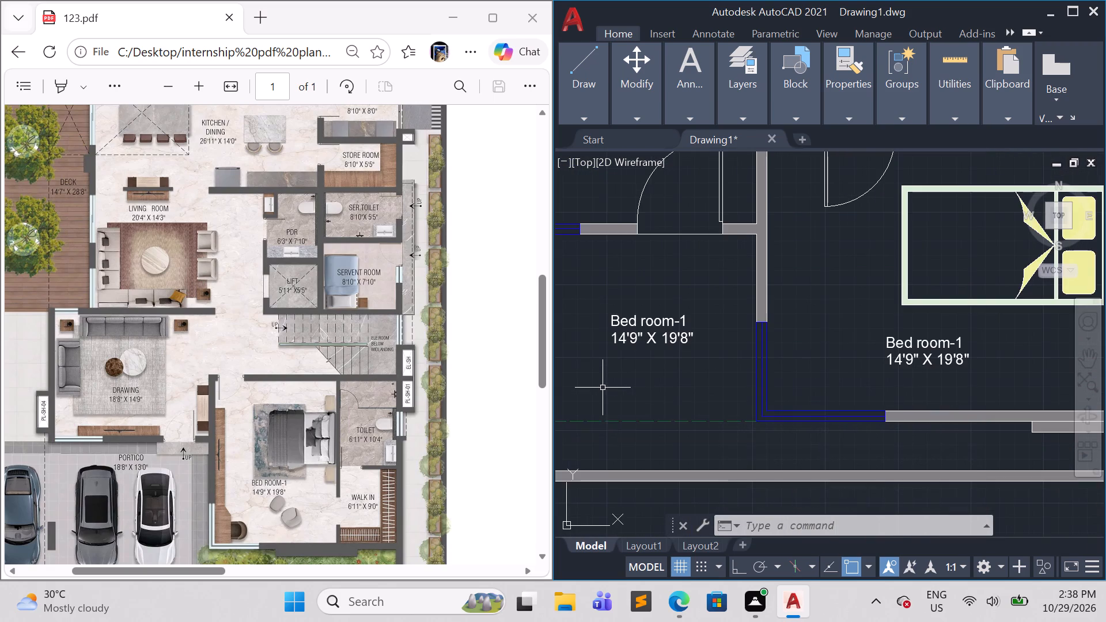
pyautogui.moveTo(603, 387); pyautogui.dragTo(745, 388, button='middle')
pyautogui.doubleClick(795, 325)
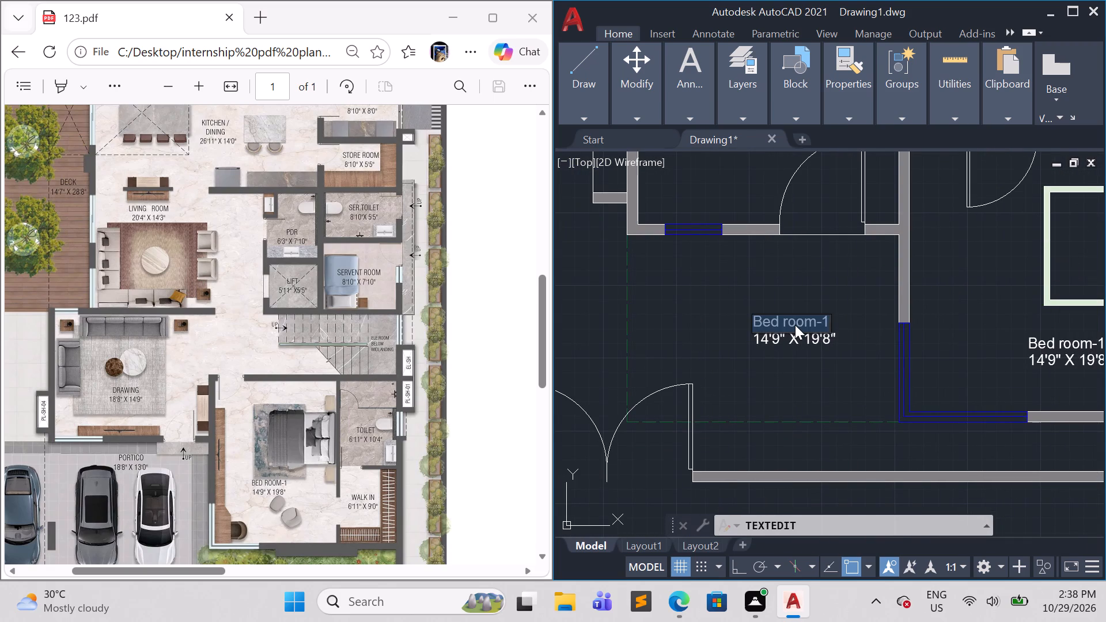
pyautogui.press('BackSpace')
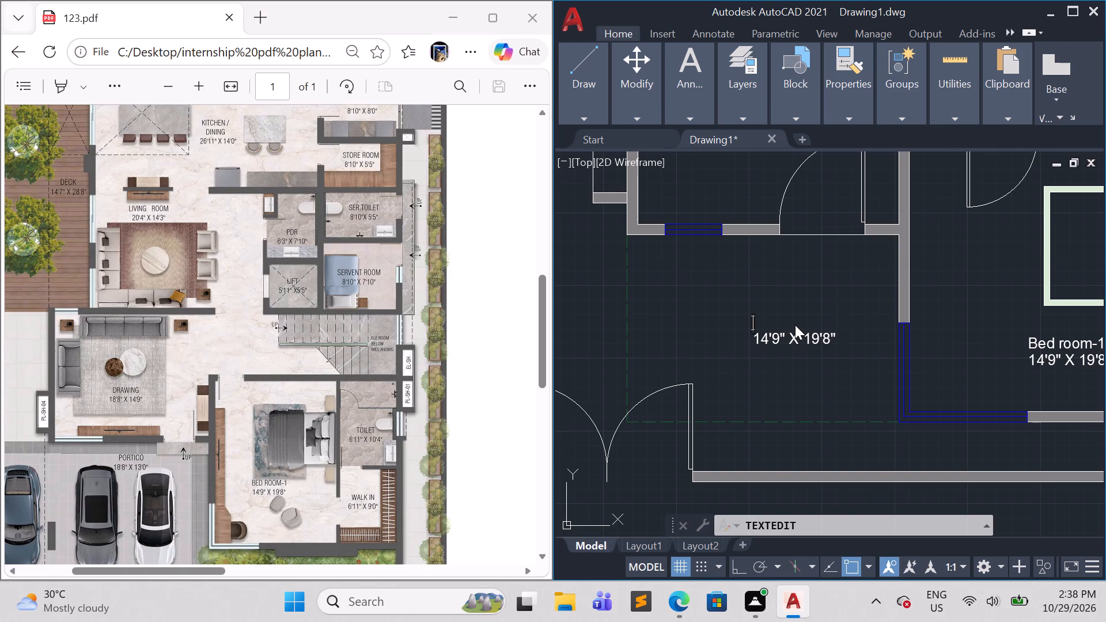
pyautogui.write('Po')
pyautogui.press('r')
pyautogui.press('t')
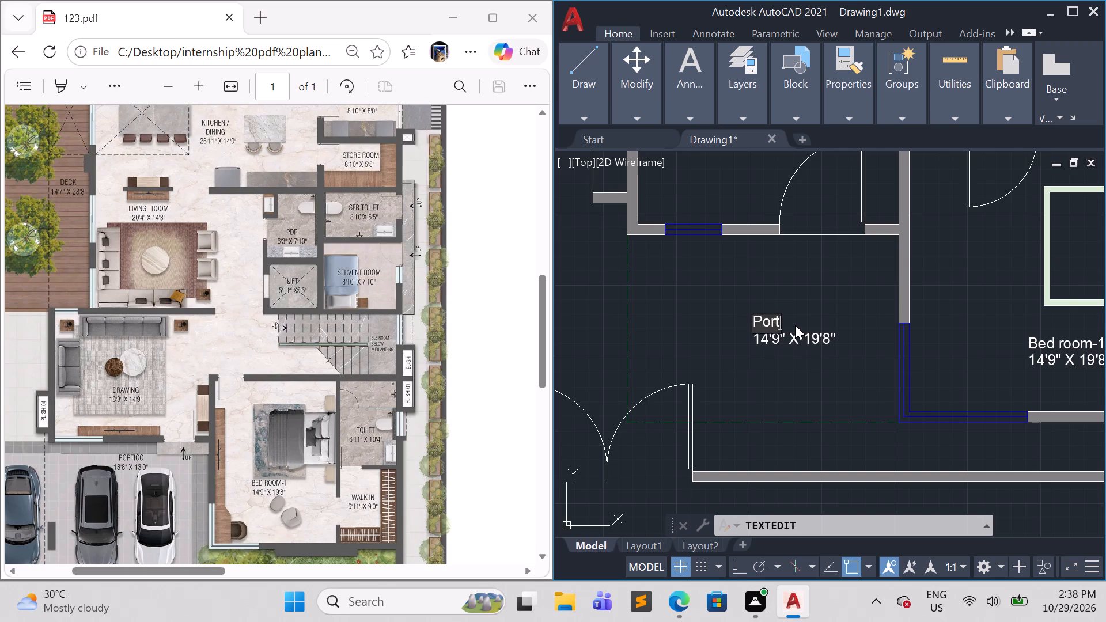
pyautogui.write('ico')
# Change the size line of the portico label to 18'8" X 13'0".
pyautogui.click(766, 378)
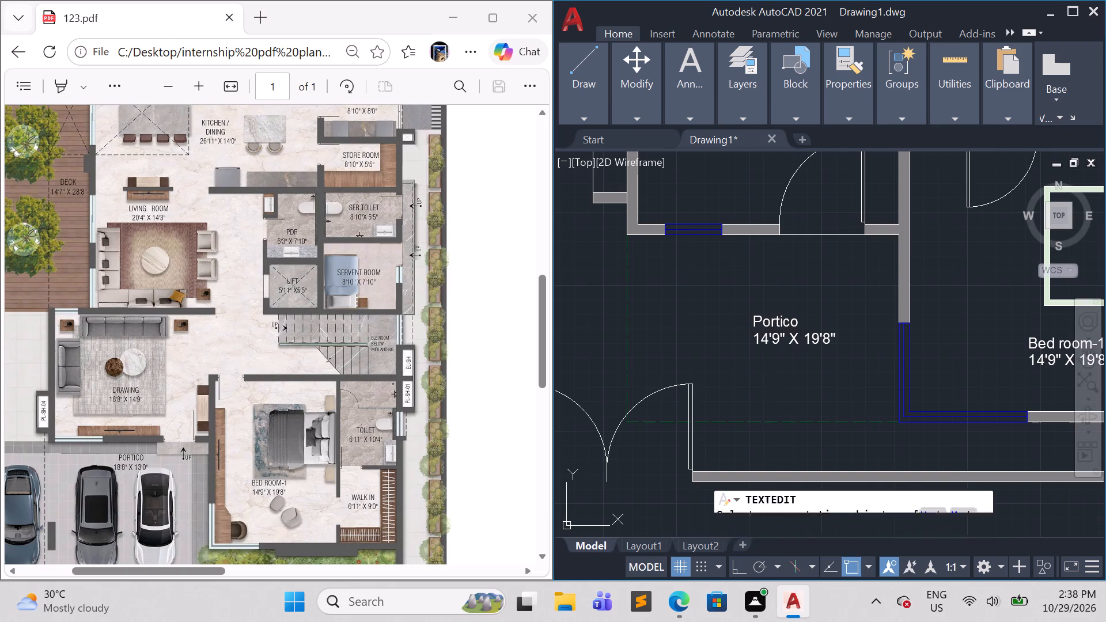
pyautogui.doubleClick(767, 340)
pyautogui.click(767, 340)
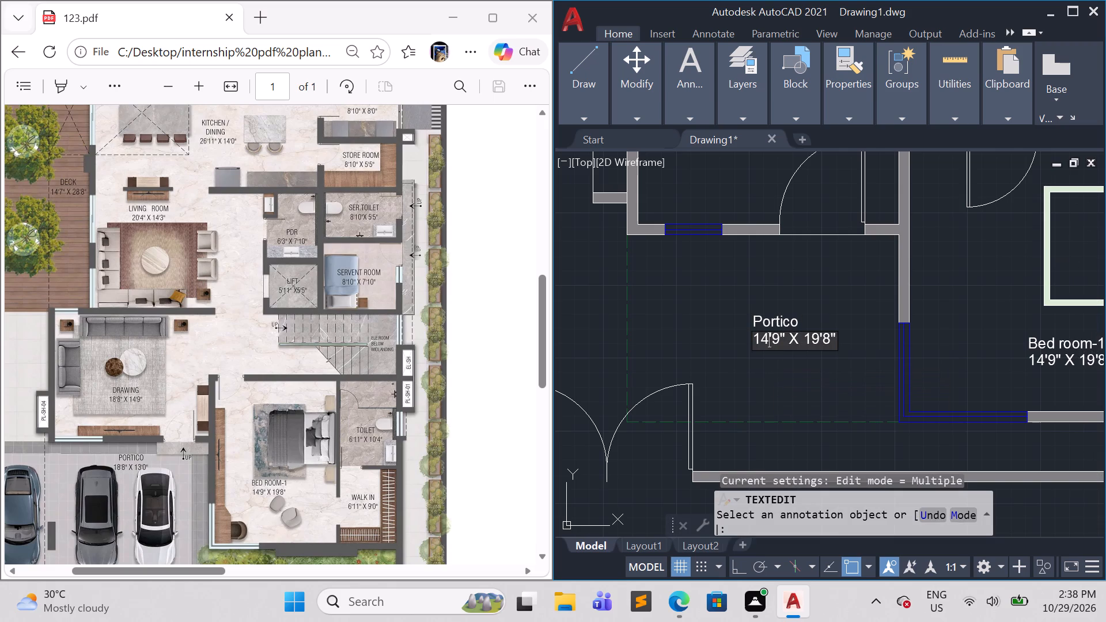
pyautogui.press('BackSpace')
pyautogui.press('8')
pyautogui.press('Right')
pyautogui.press('Right')
pyautogui.press('Right')
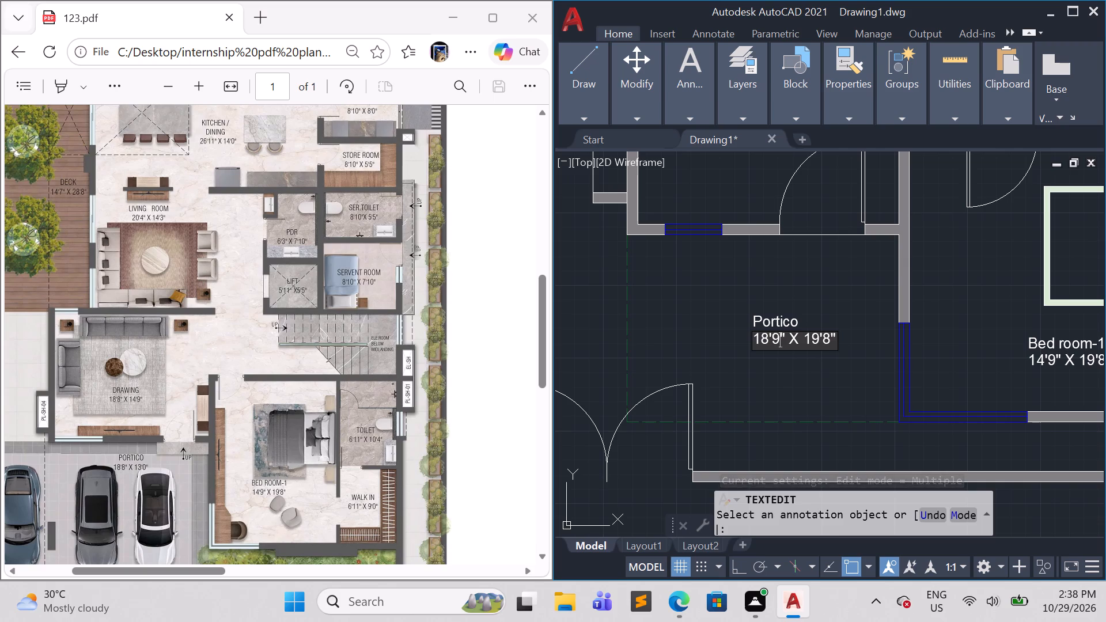
pyautogui.press('Left')
pyautogui.press('BackSpace')
pyautogui.press('8')
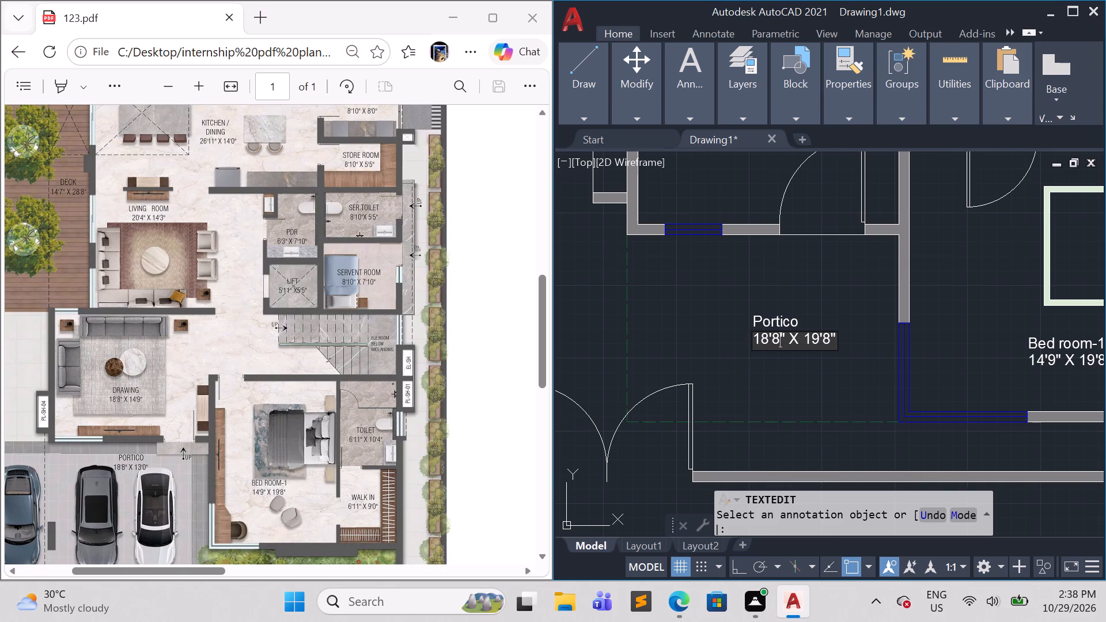
pyautogui.press('Right')
pyautogui.press('Right')
pyautogui.press('Right')
pyautogui.press('Right')
pyautogui.press('Right')
pyautogui.press('Right')
pyautogui.press('Right')
pyautogui.press('Right')
pyautogui.press('Right')
pyautogui.press('Left')
pyautogui.press('BackSpace')
pyautogui.press('0')
pyautogui.press('Left')
pyautogui.press('Left')
pyautogui.press('BackSpace')
pyautogui.press('3')
pyautogui.click(790, 365)
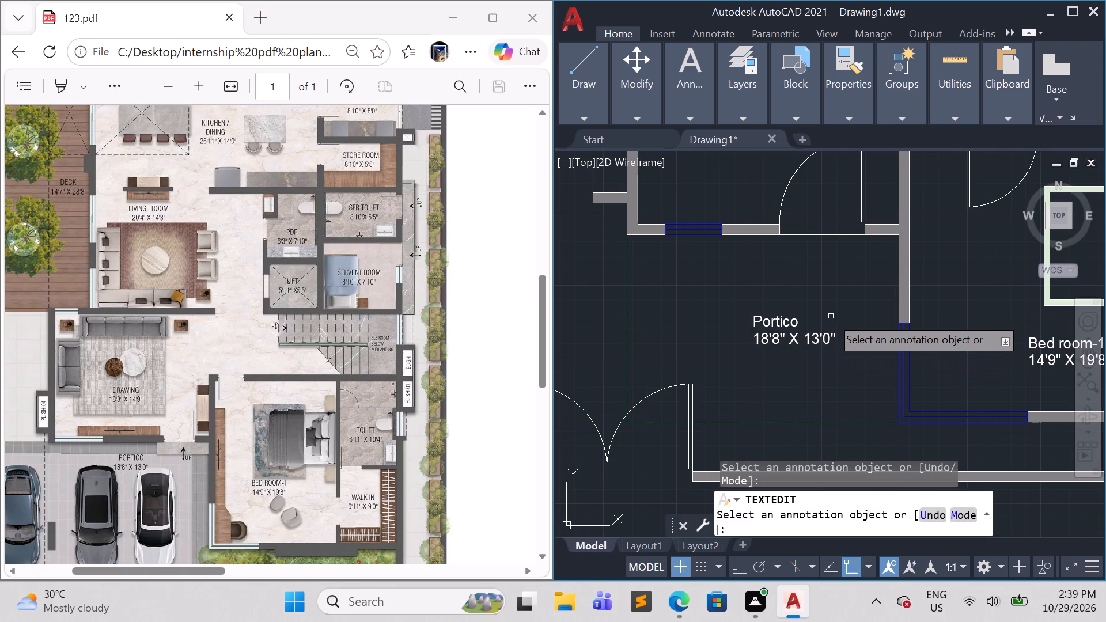
# Replace the first line of the copied label in the drawing room with "Drawing".
pyautogui.moveTo(838, 309); pyautogui.dragTo(851, 471, button='middle')
pyautogui.moveTo(746, 342); pyautogui.dragTo(744, 375, button='middle')
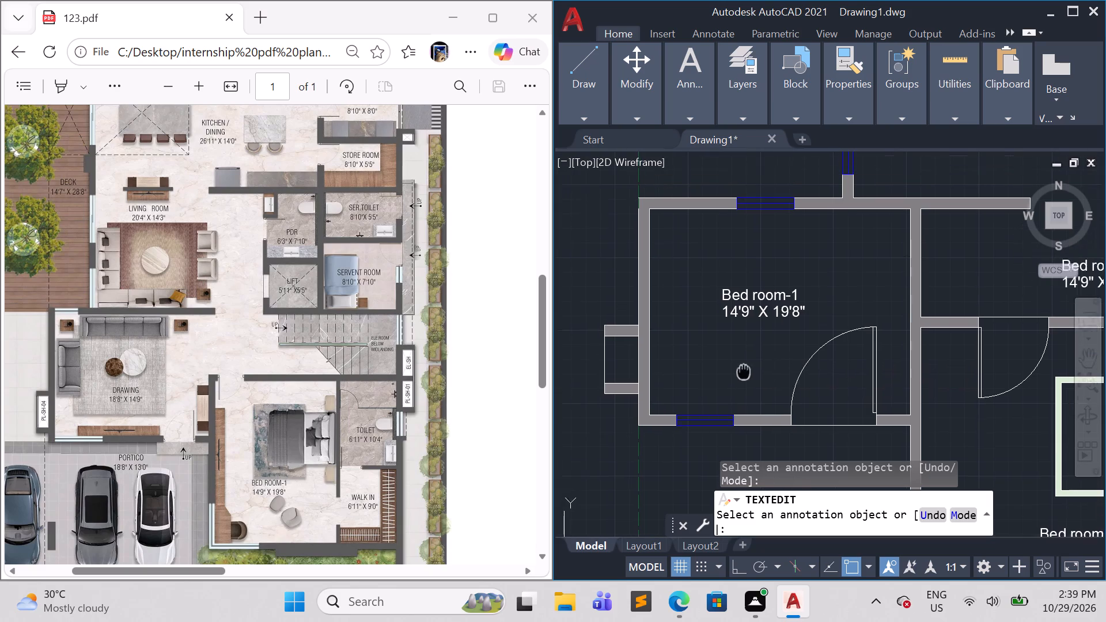
pyautogui.moveTo(744, 375); pyautogui.dragTo(744, 403, button='middle')
pyautogui.press('Escape')
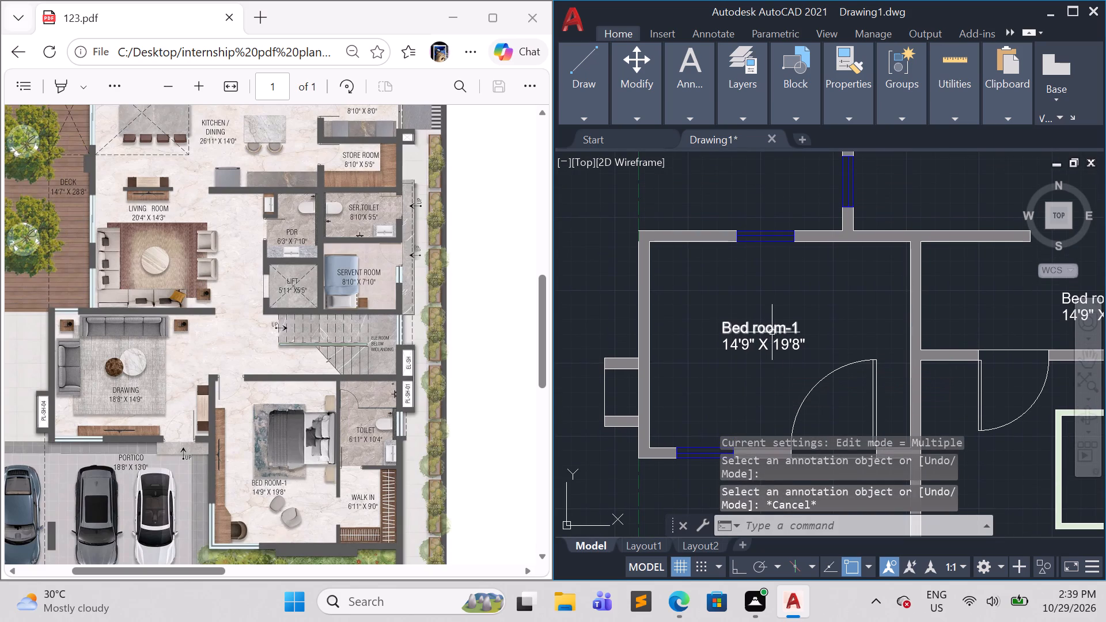
pyautogui.doubleClick(772, 331)
pyautogui.press('BackSpace')
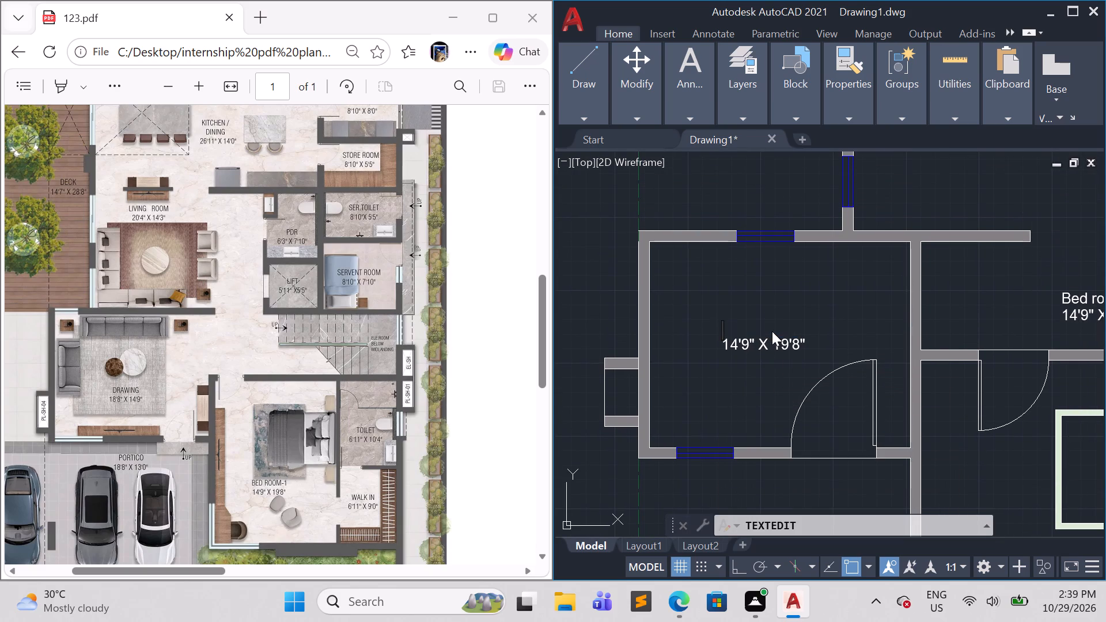
pyautogui.write('DR')
pyautogui.press('BackSpace')
pyautogui.write('raw')
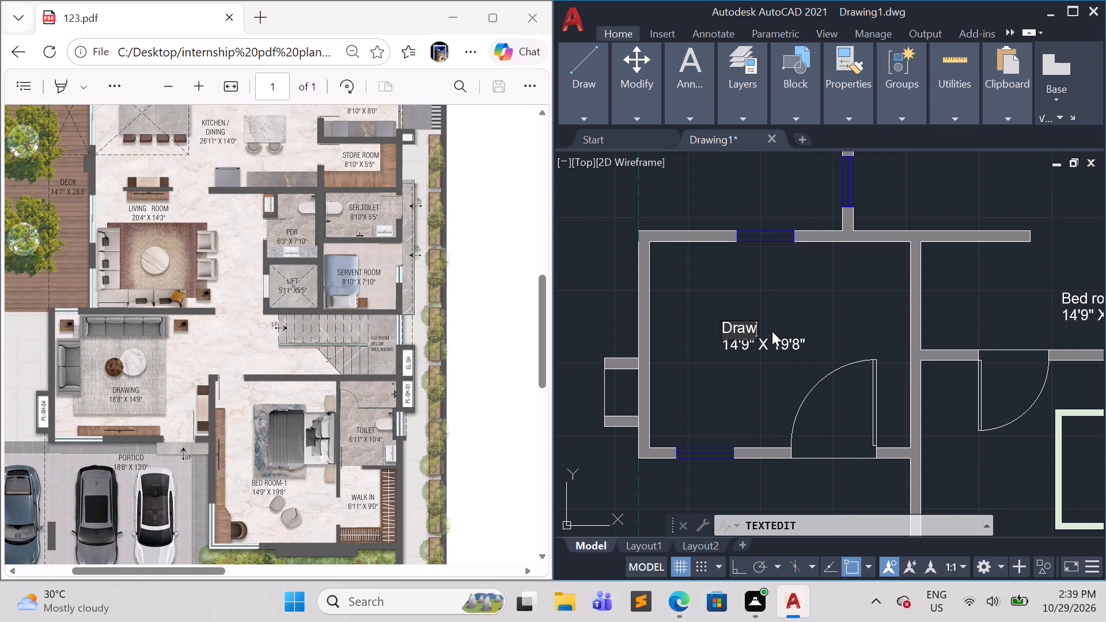
pyautogui.write('in')
pyautogui.press('g')
pyautogui.click(765, 367)
# Change the size line of the drawing room label to 18'8" X 14'9".
pyautogui.doubleClick(744, 346)
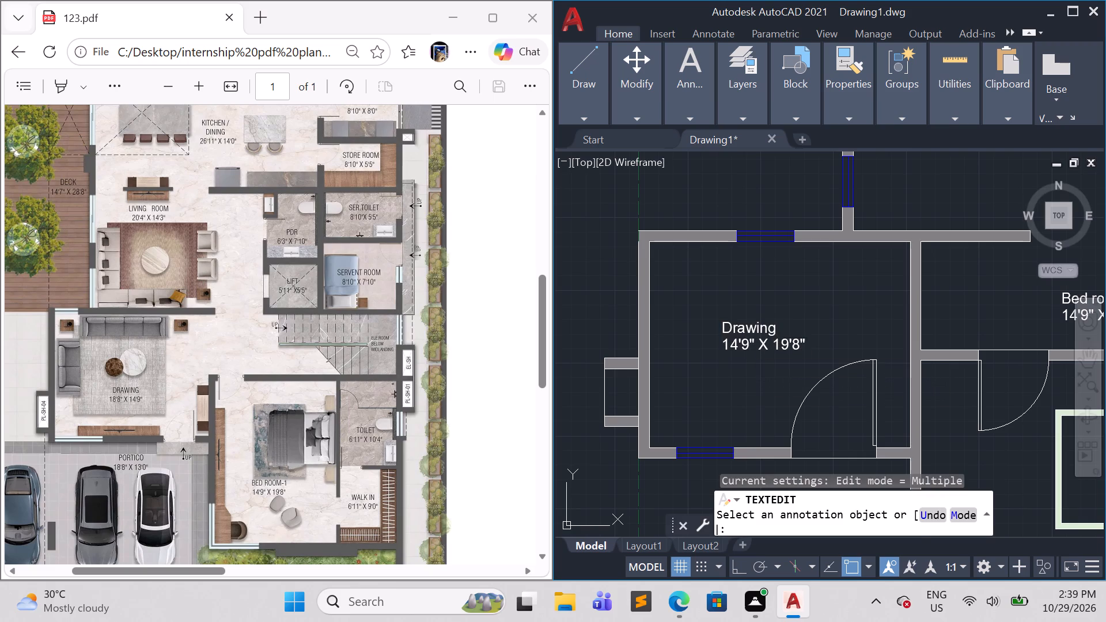
pyautogui.click(744, 346)
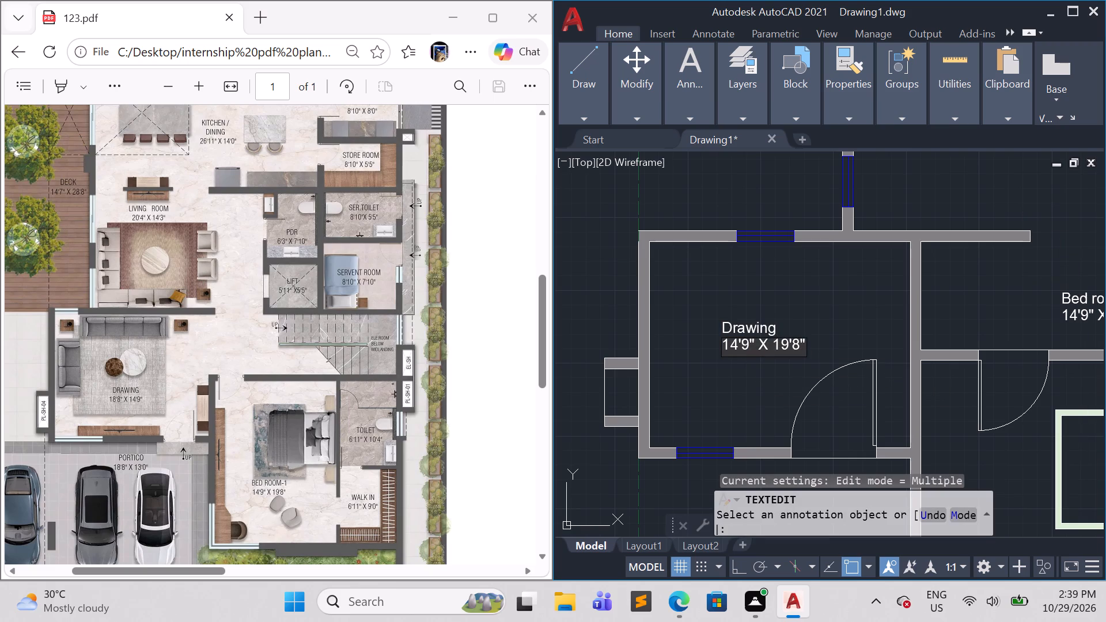
pyautogui.press('Left')
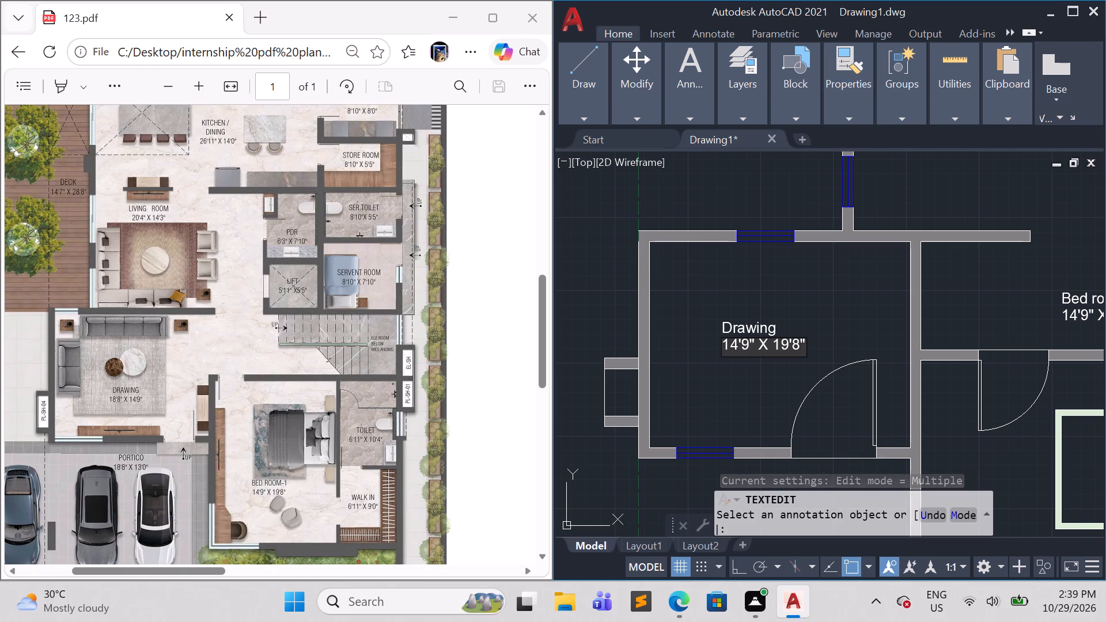
pyautogui.press('BackSpace')
pyautogui.press('8')
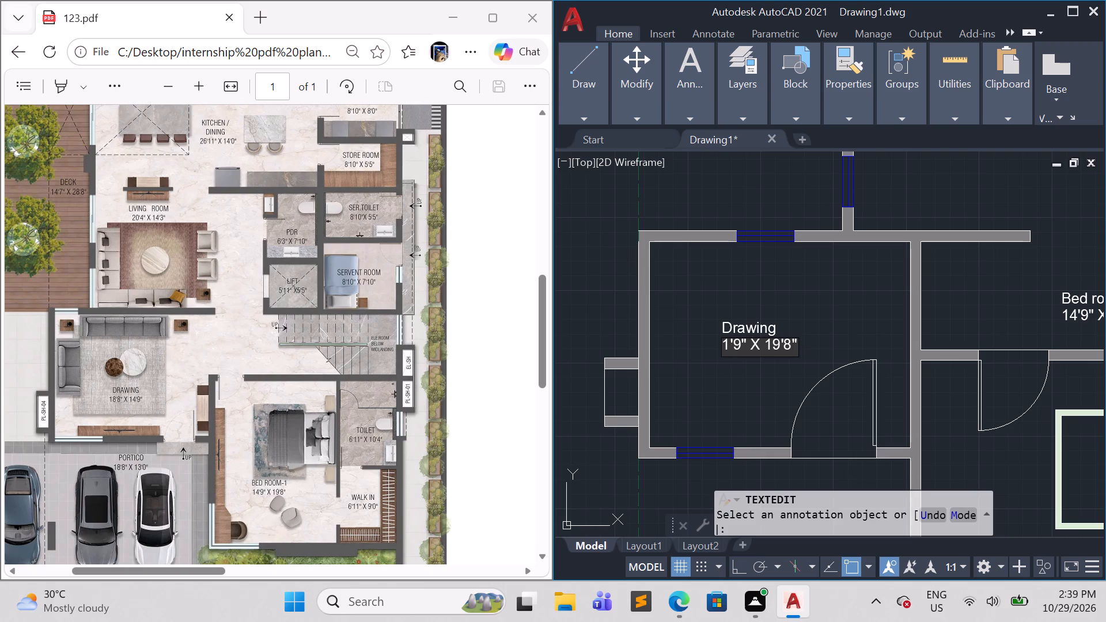
pyautogui.press('Right')
pyautogui.press('Right')
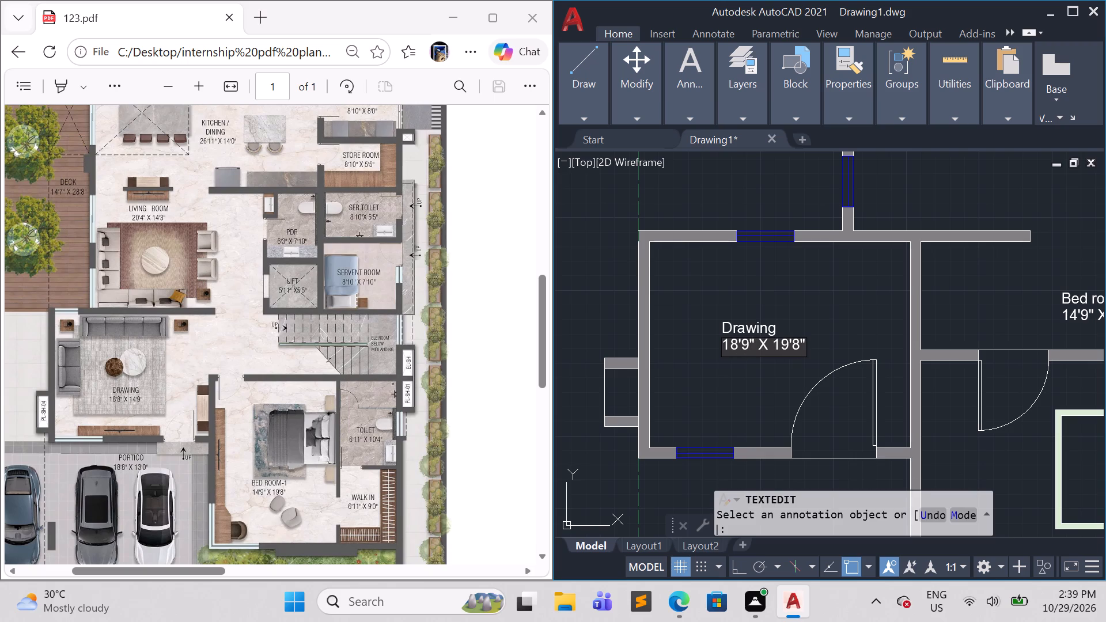
pyautogui.press('BackSpace')
pyautogui.press('8')
pyautogui.press('Right')
pyautogui.press('Right')
pyautogui.press('Right')
pyautogui.press('Right')
pyautogui.press('Right')
pyautogui.press('Right')
pyautogui.press('BackSpace')
pyautogui.press('4')
pyautogui.press('Right')
pyautogui.press('Right')
pyautogui.press('BackSpace')
pyautogui.press('9')
pyautogui.click(716, 373)
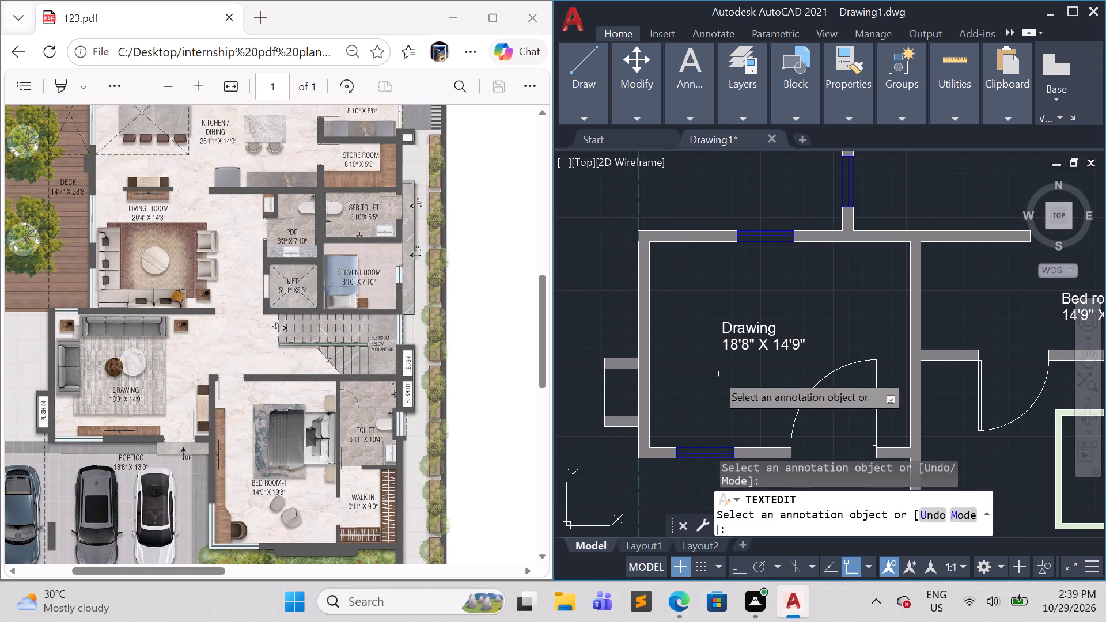
# Replace the first line of the copied bedroom label beside the staircase with "ELE.Room".
pyautogui.moveTo(861, 337); pyautogui.dragTo(566, 363, button='middle')
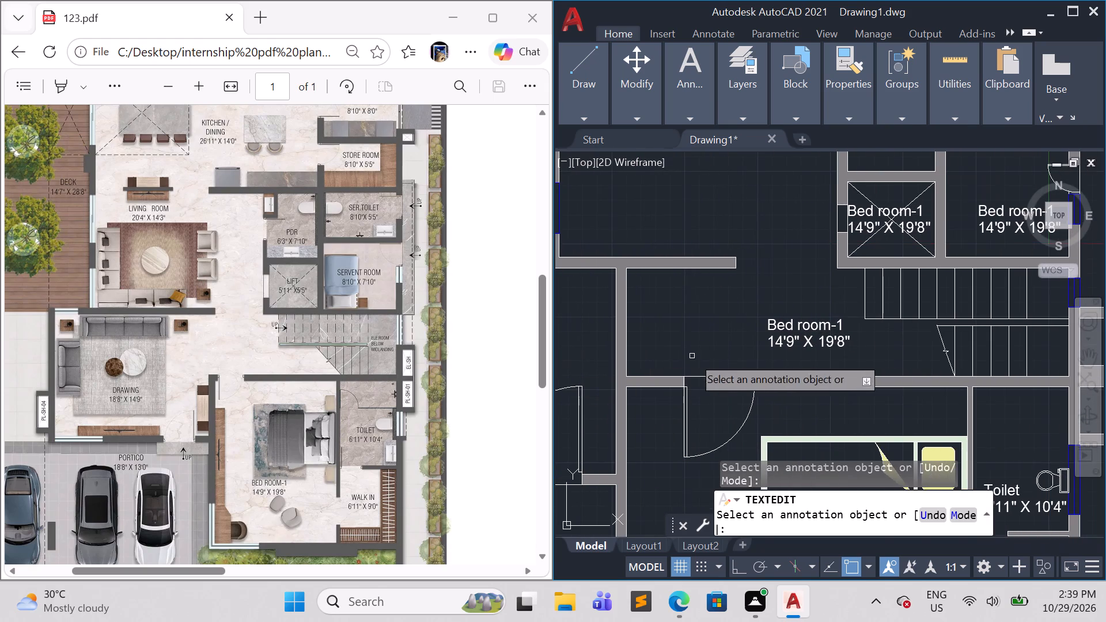
pyautogui.press('Escape')
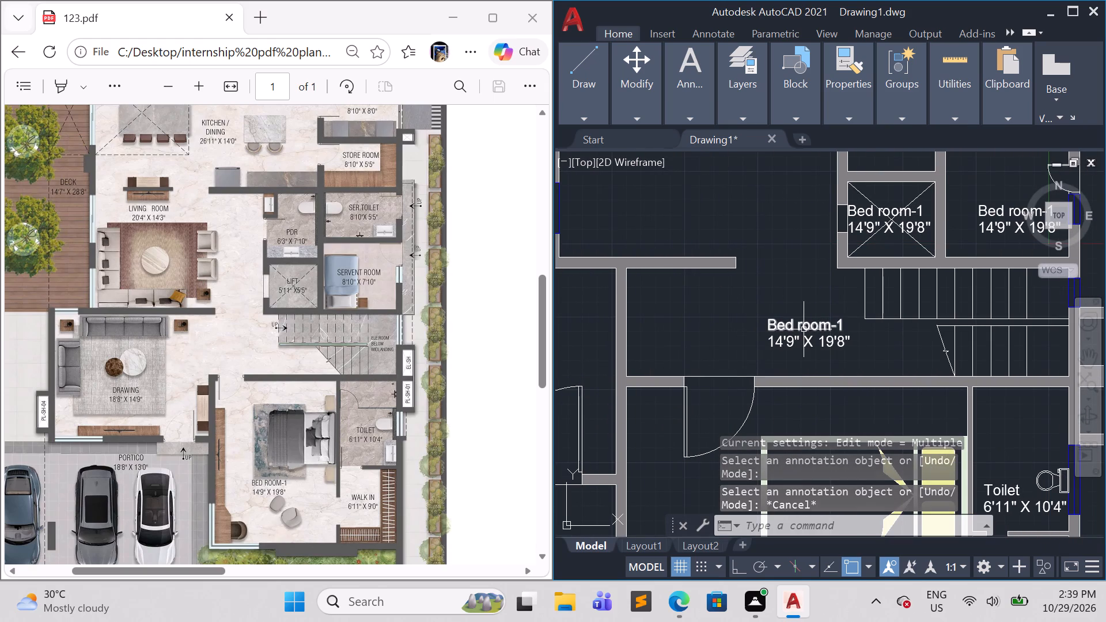
pyautogui.doubleClick(804, 329)
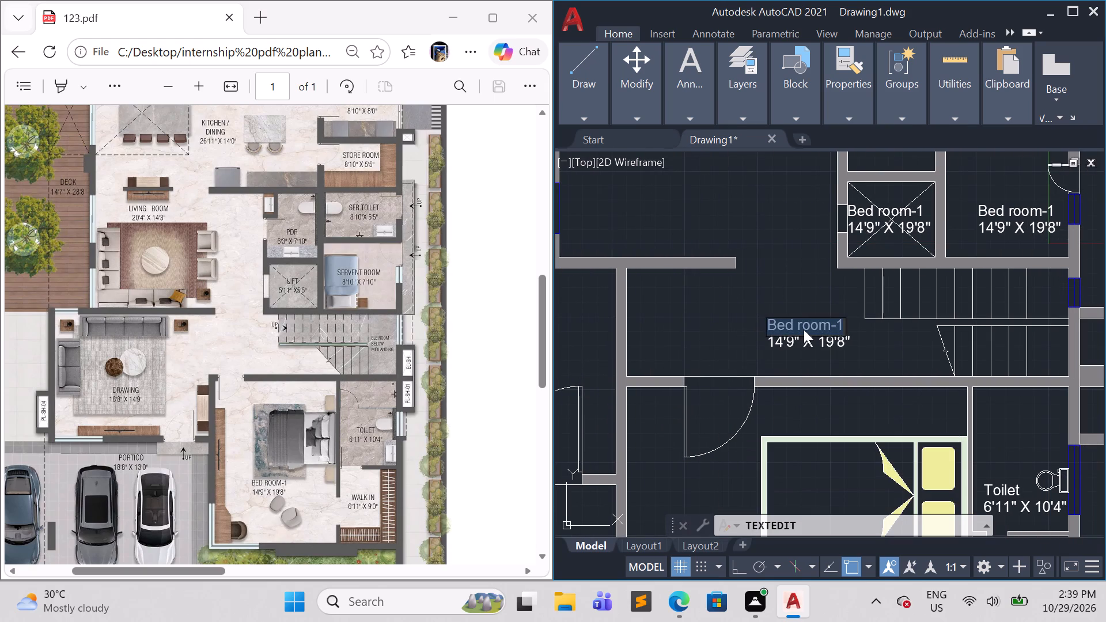
pyautogui.click(805, 328)
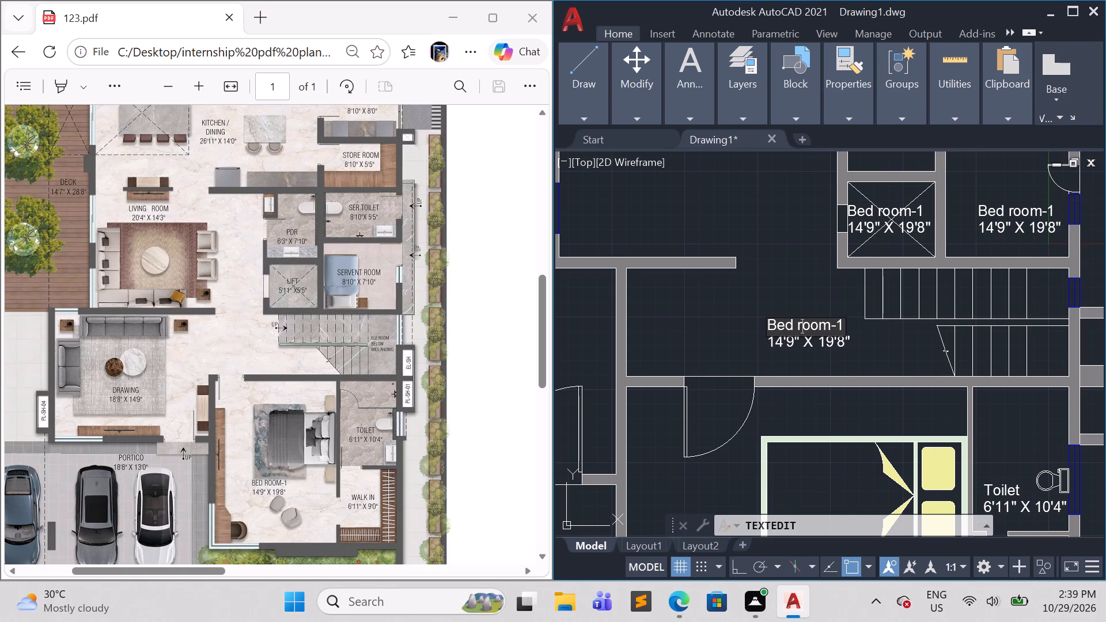
pyautogui.press('Escape')
pyautogui.tripleClick(805, 328)
pyautogui.press('BackSpace')
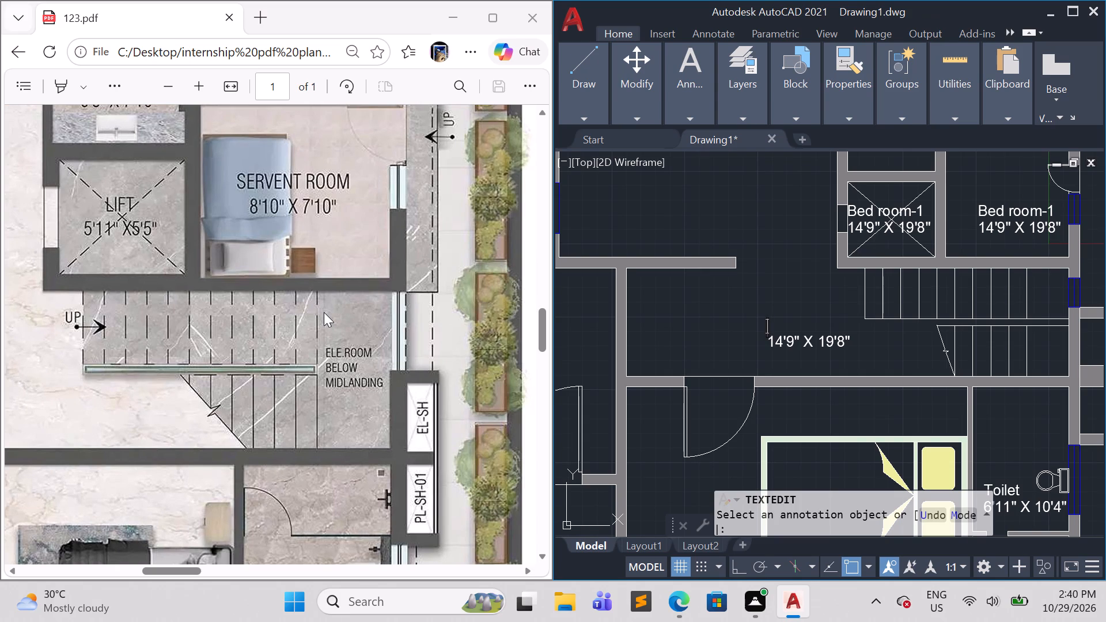
pyautogui.write('ELE')
pyautogui.press('.')
pyautogui.hotkey('shift', 'r')
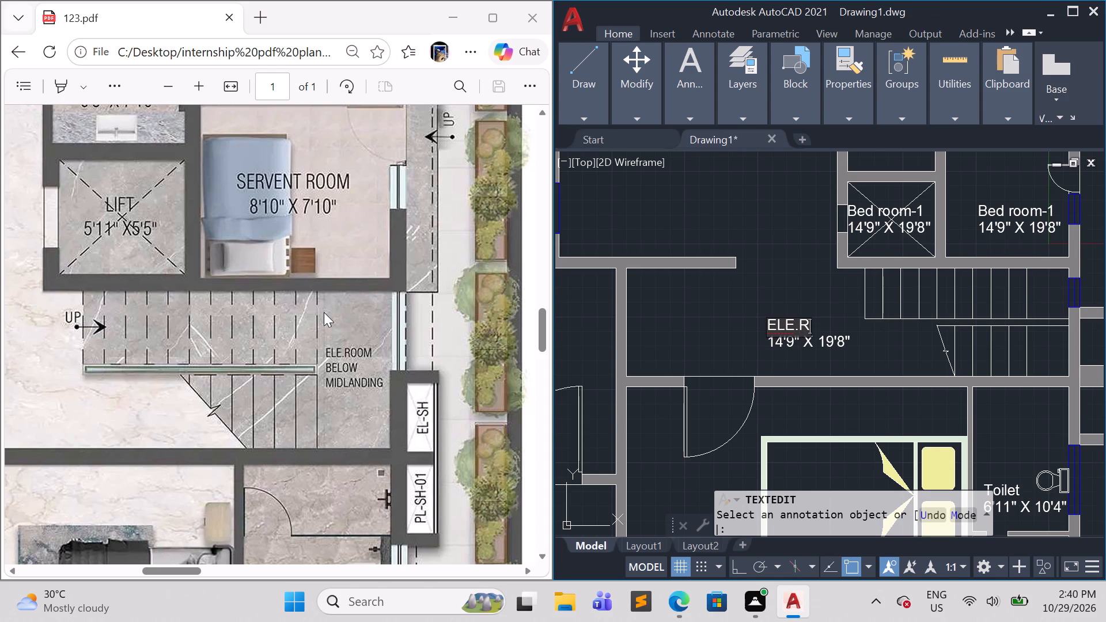
pyautogui.write('oom')
pyautogui.press('Return')
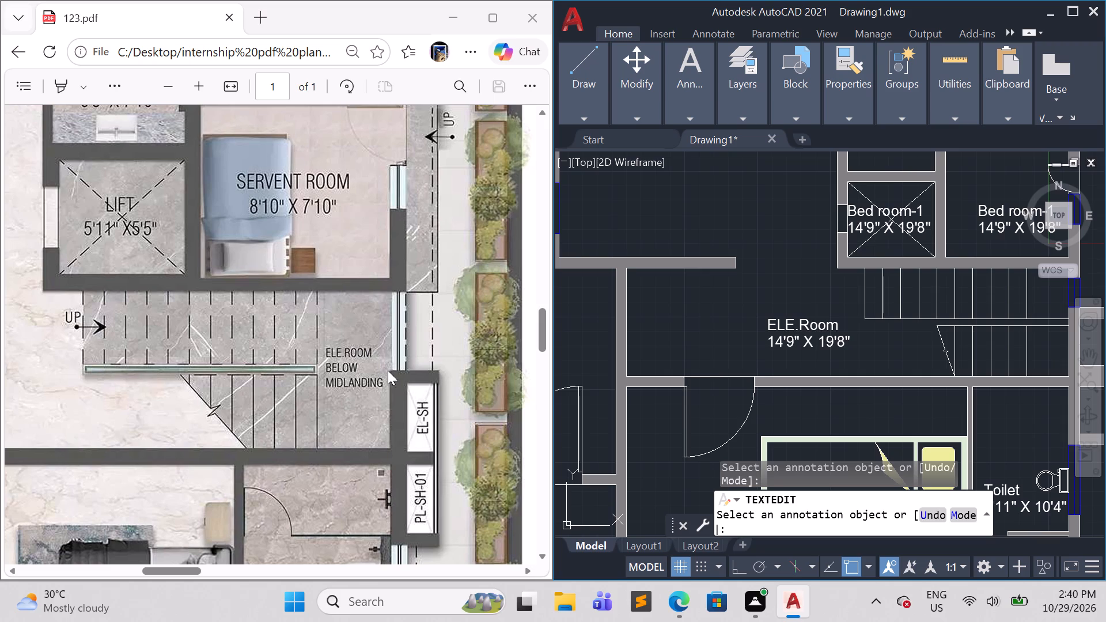
# Replace the size line of the ELE.Room label beside the staircase with "Below midlanding".
pyautogui.tripleClick(800, 347)
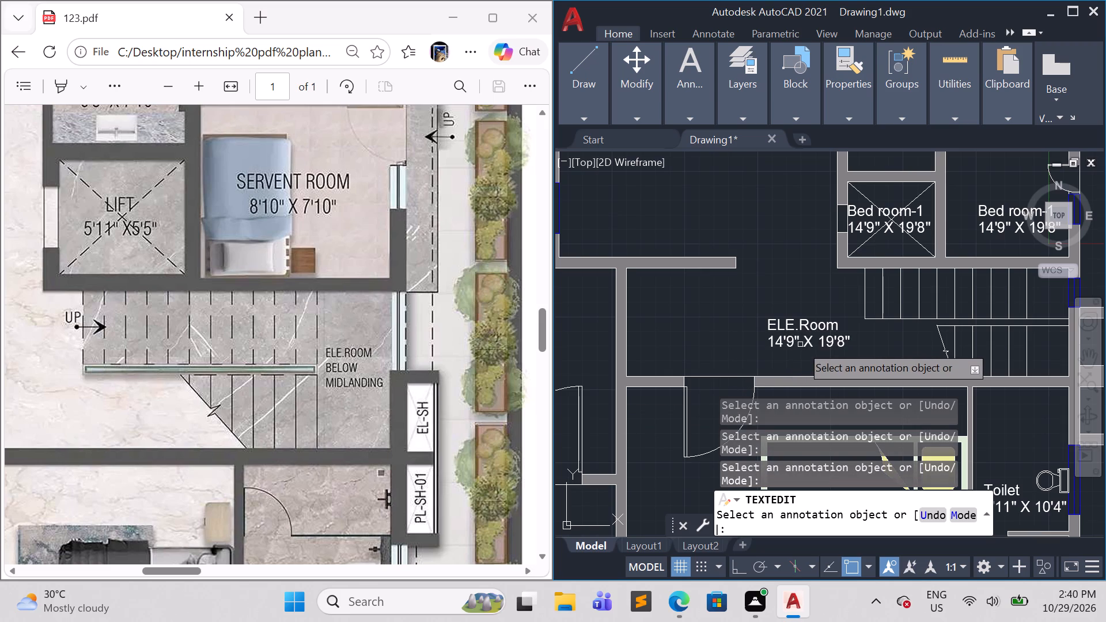
pyautogui.doubleClick(805, 339)
pyautogui.doubleClick(808, 340)
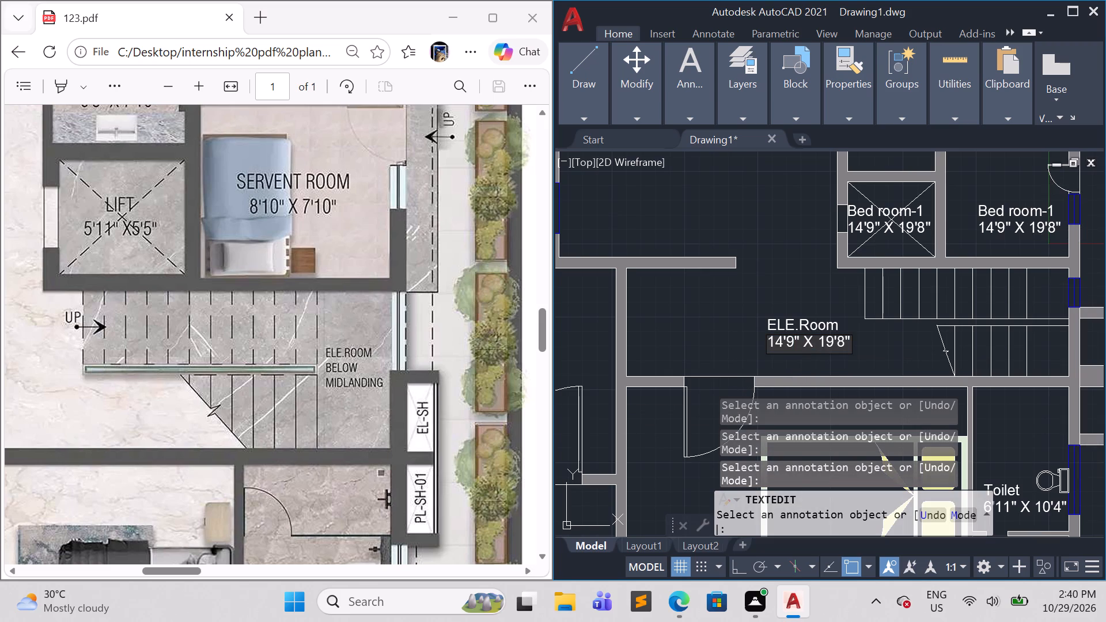
pyautogui.moveTo(883, 344); pyautogui.dragTo(766, 344)
pyautogui.click(782, 343)
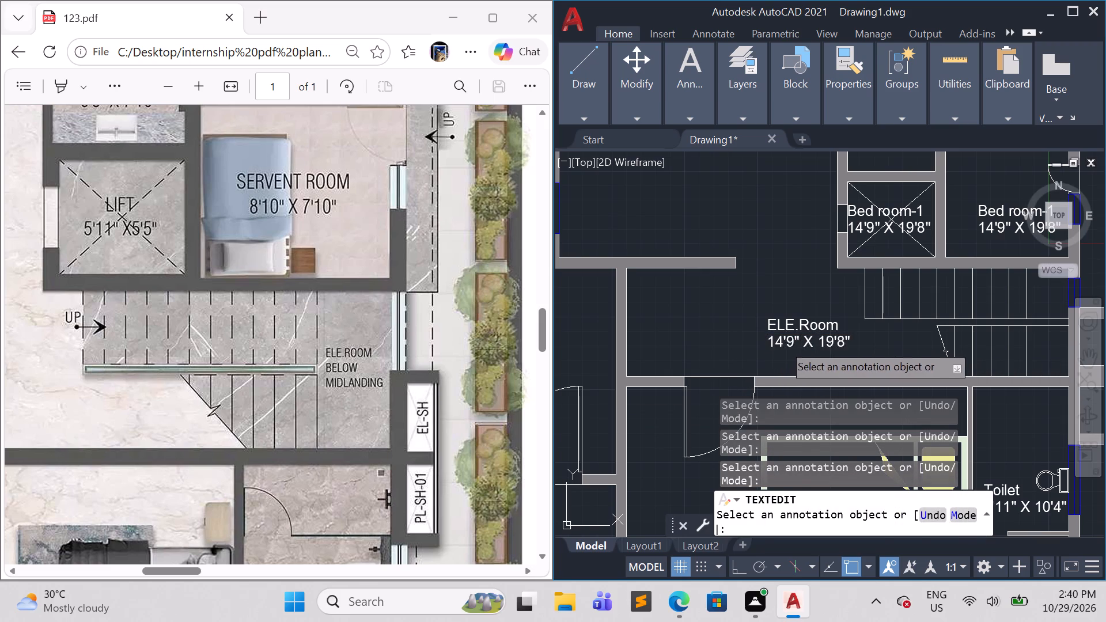
pyautogui.press('BackSpace')
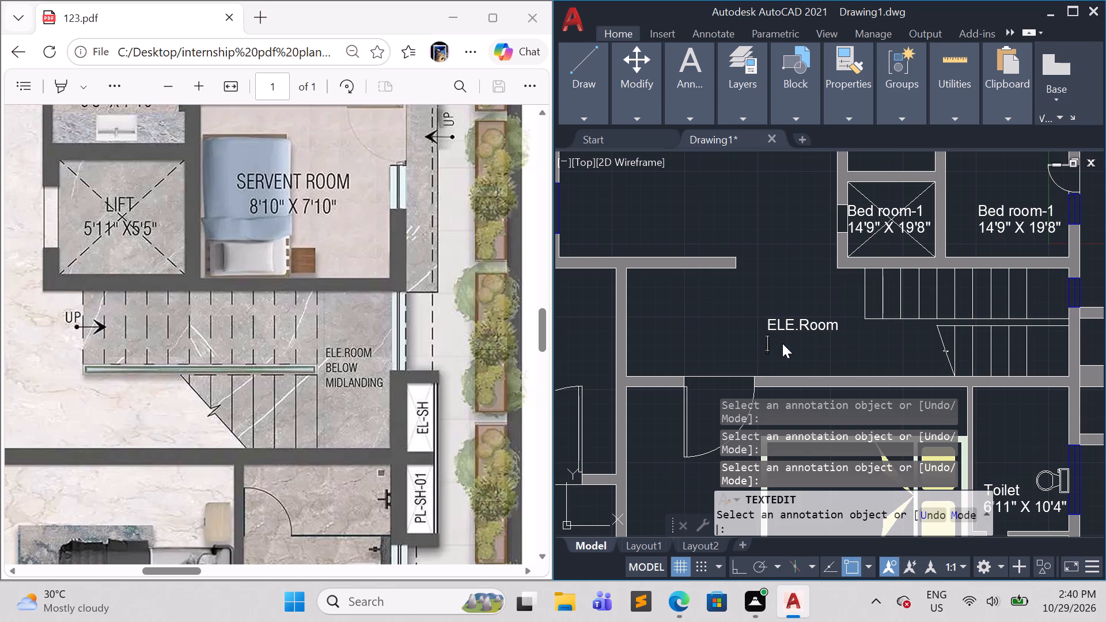
pyautogui.hotkey('shift', 'b')
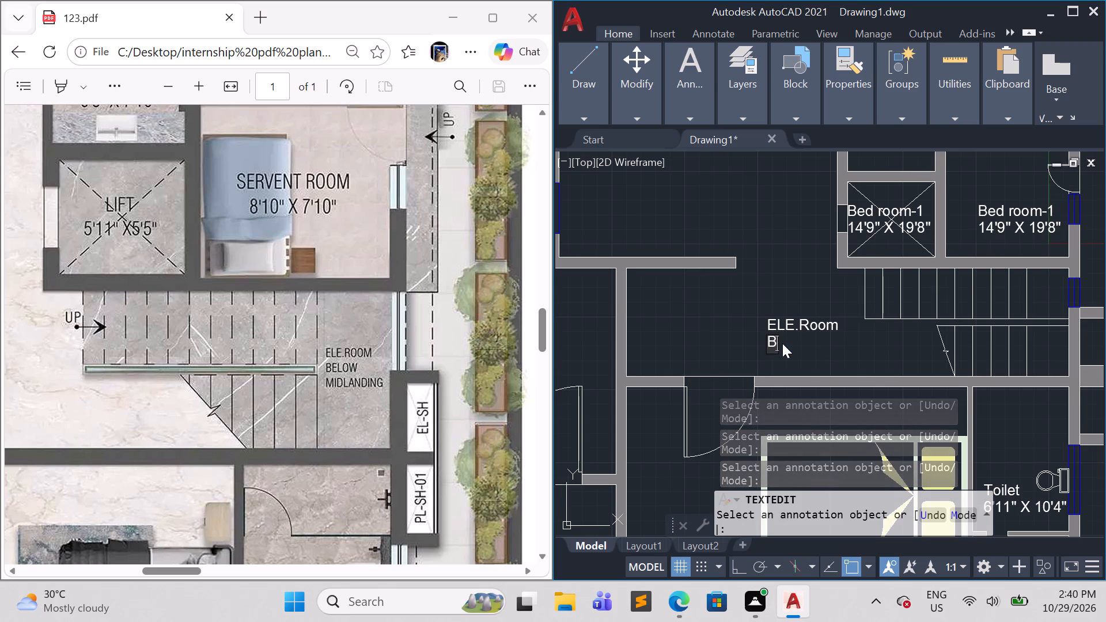
pyautogui.write('elow')
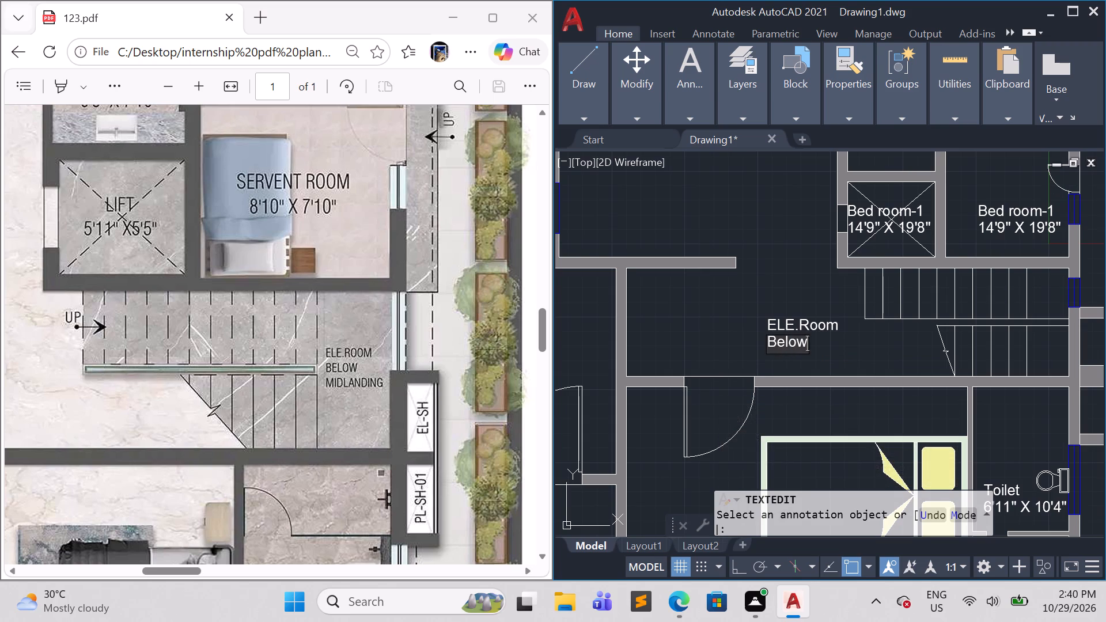
pyautogui.press('space')
pyautogui.write('mid')
pyautogui.write('landing')
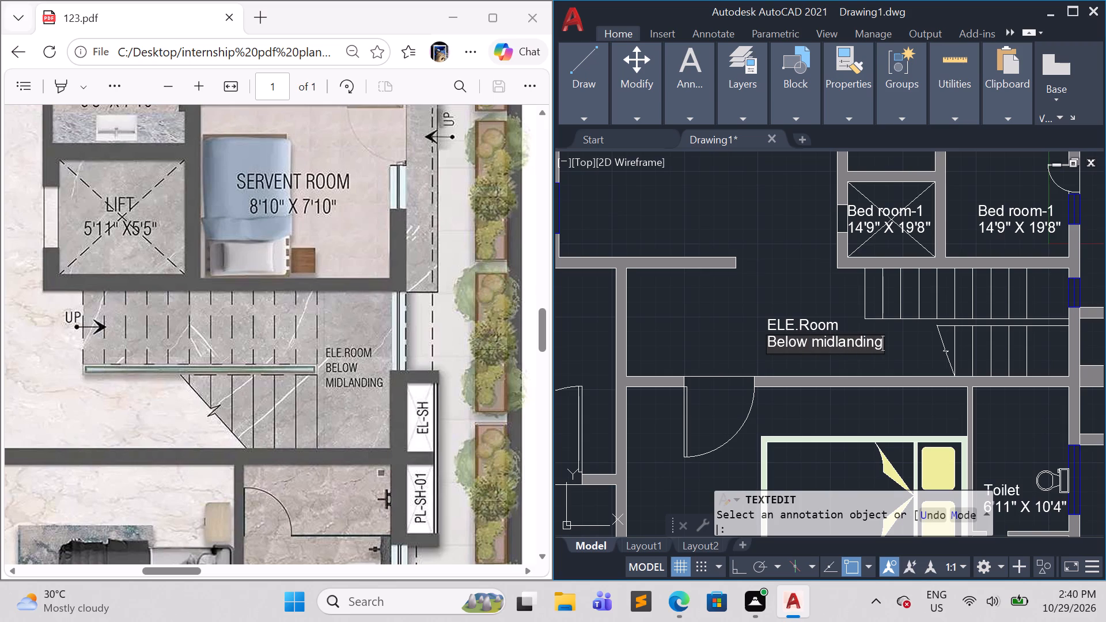
pyautogui.click(903, 357)
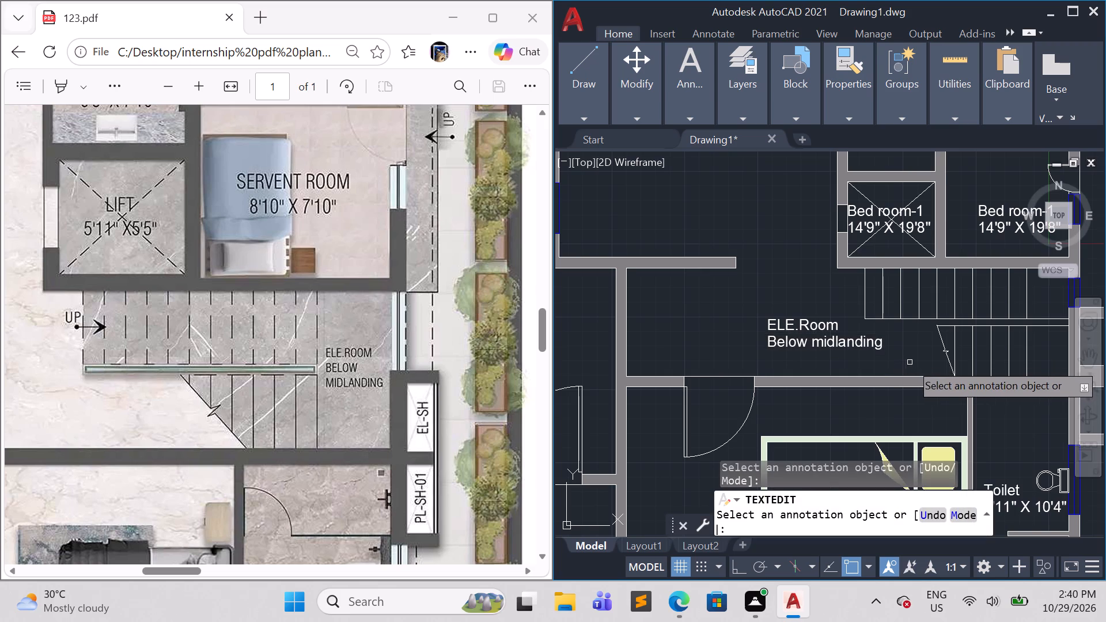
# Replace the first line of the copied bedroom label in the room next to the lift, above the stairs, with "Servent Room".
pyautogui.scroll(-2, 910, 362)
pyautogui.scroll(1, 861, 323)
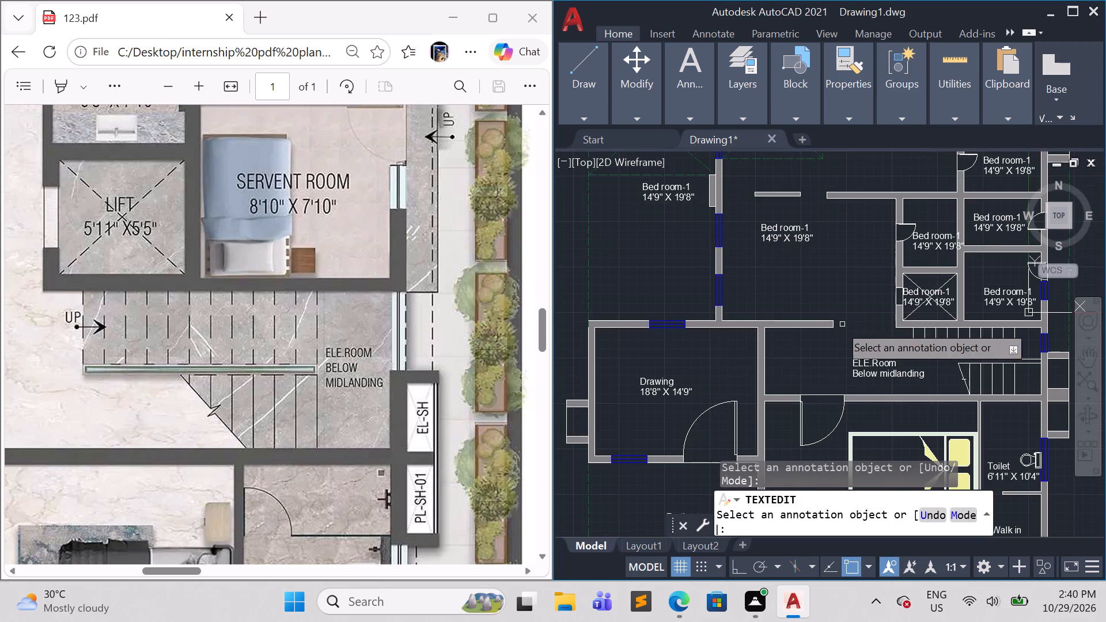
pyautogui.scroll(3, 369, 327)
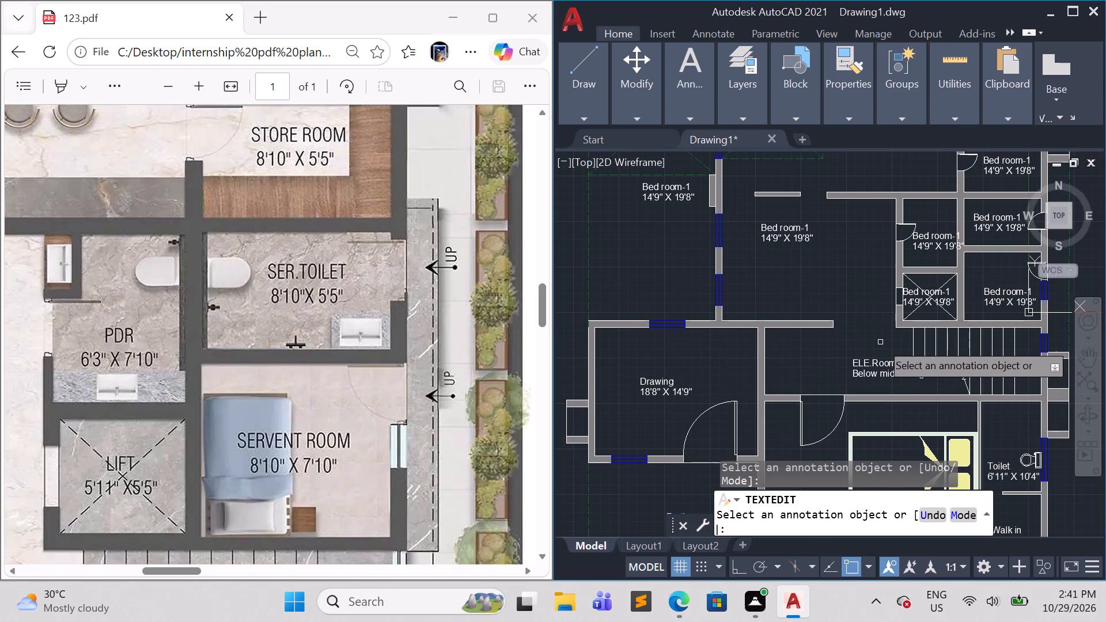
pyautogui.moveTo(878, 342); pyautogui.dragTo(773, 377, button='middle')
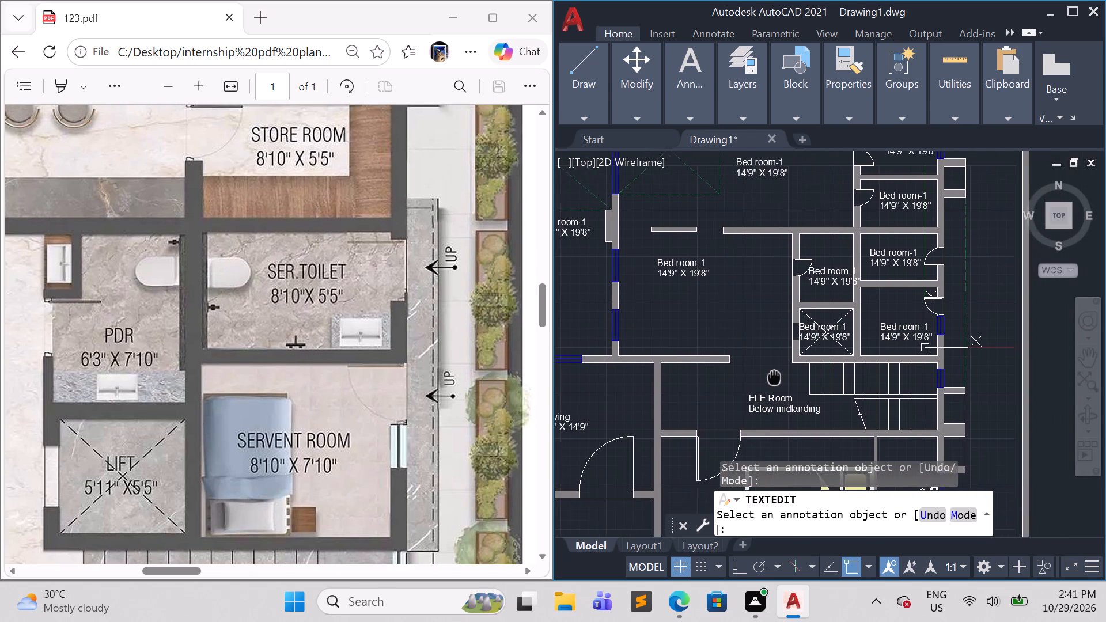
pyautogui.moveTo(773, 377); pyautogui.dragTo(677, 381, button='middle')
pyautogui.scroll(2, 793, 337)
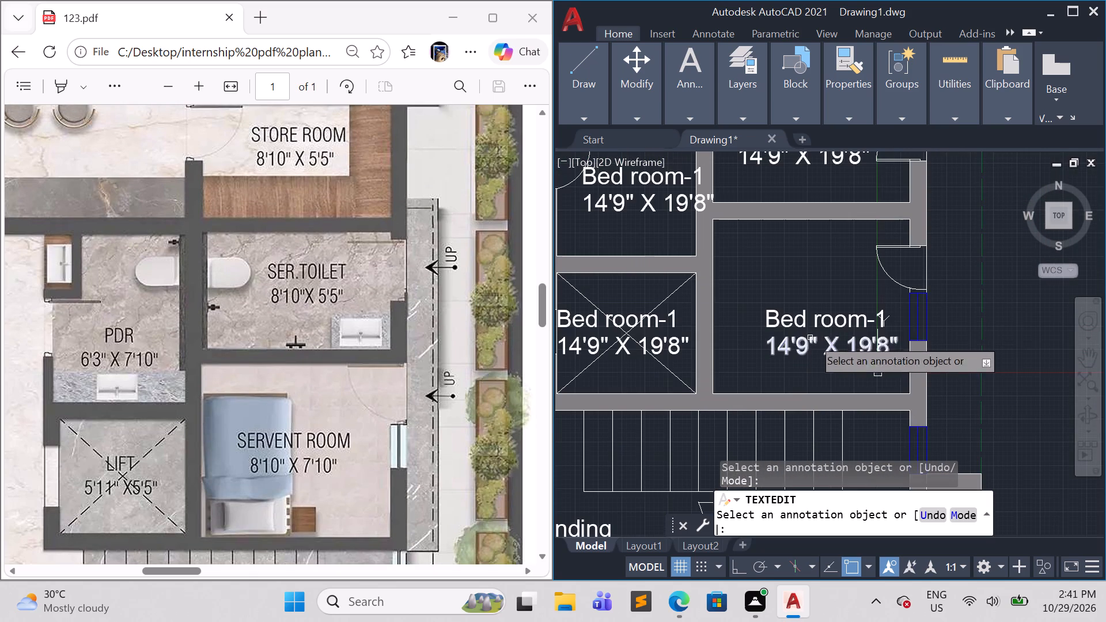
pyautogui.doubleClick(850, 321)
pyautogui.press('BackSpace')
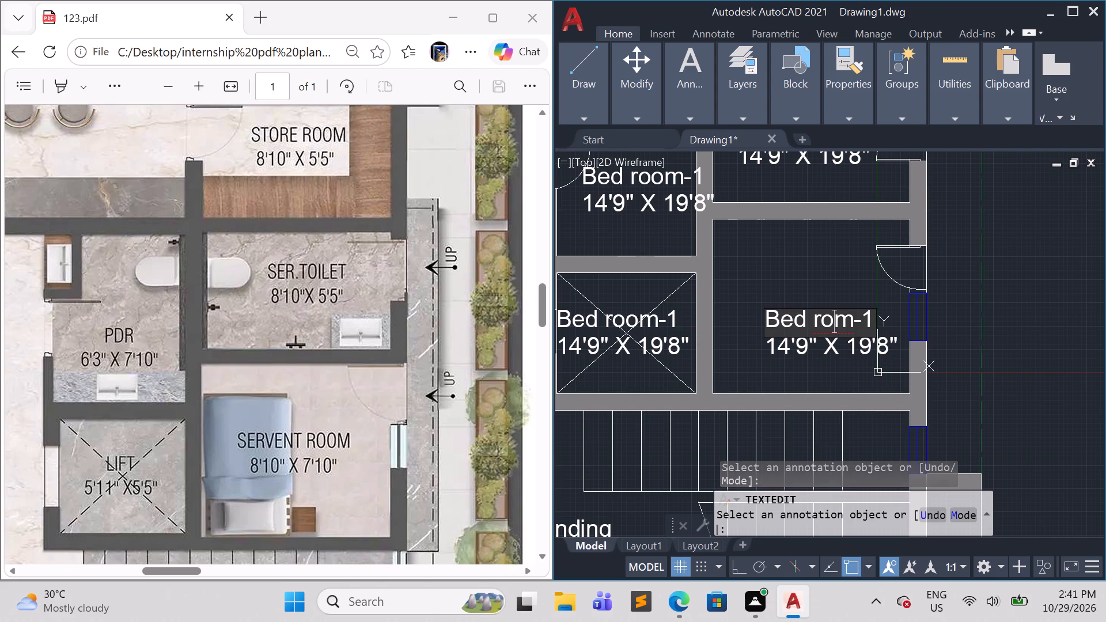
pyautogui.write('Se')
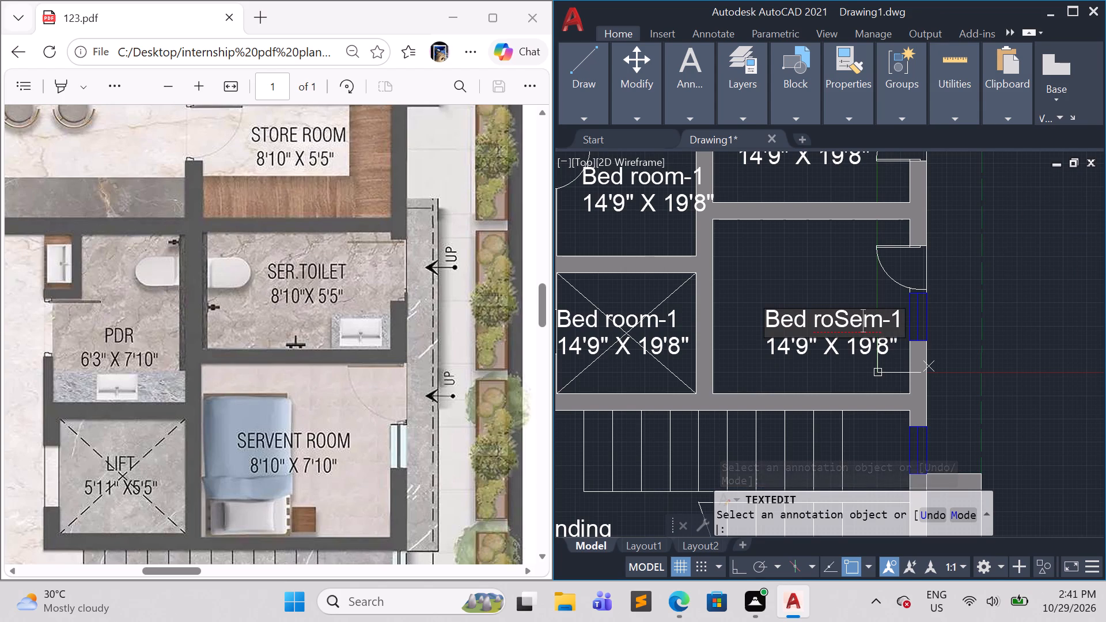
pyautogui.press('r')
pyautogui.write('vent')
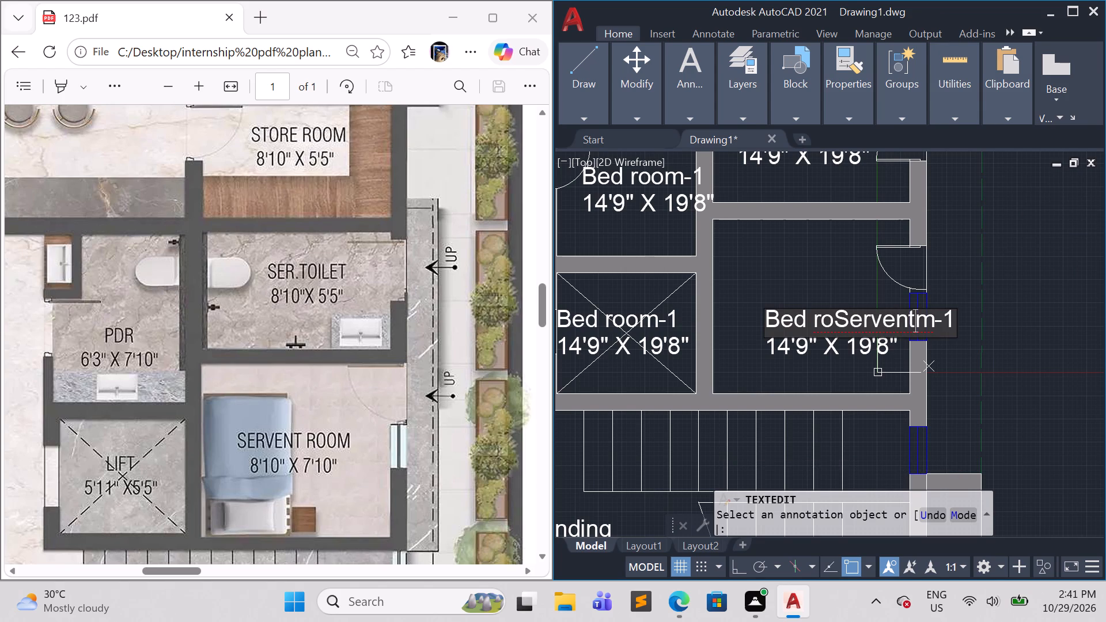
pyautogui.press('Right')
pyautogui.press('Right')
pyautogui.press('Right')
pyautogui.press('Right')
pyautogui.press('Right')
pyautogui.press('Right')
pyautogui.press('Right')
pyautogui.press('Right')
pyautogui.press('Right')
pyautogui.press('Right')
pyautogui.press('Right')
pyautogui.press('Right')
pyautogui.press('BackSpace')
pyautogui.press('BackSpace')
pyautogui.press('BackSpace')
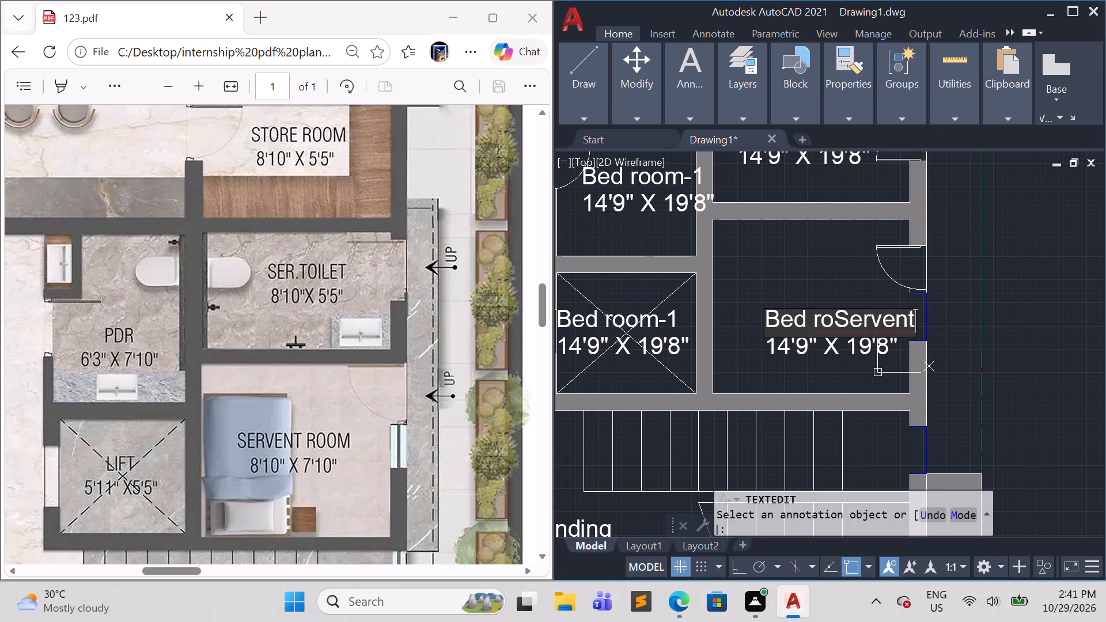
pyautogui.press('Left')
pyautogui.press('Left')
pyautogui.press('Left')
pyautogui.press('Left')
pyautogui.press('Left')
pyautogui.press('Left')
pyautogui.press('Left')
pyautogui.press('Left')
pyautogui.press('Left')
pyautogui.press('Left')
pyautogui.press('Left')
pyautogui.press('Right')
pyautogui.press('Right')
pyautogui.press('Right')
pyautogui.press('Right')
pyautogui.press('BackSpace')
pyautogui.press('BackSpace')
pyautogui.press('BackSpace')
pyautogui.press('BackSpace')
pyautogui.press('BackSpace')
pyautogui.press('BackSpace')
pyautogui.press('BackSpace')
pyautogui.press('BackSpace')
pyautogui.press('BackSpace')
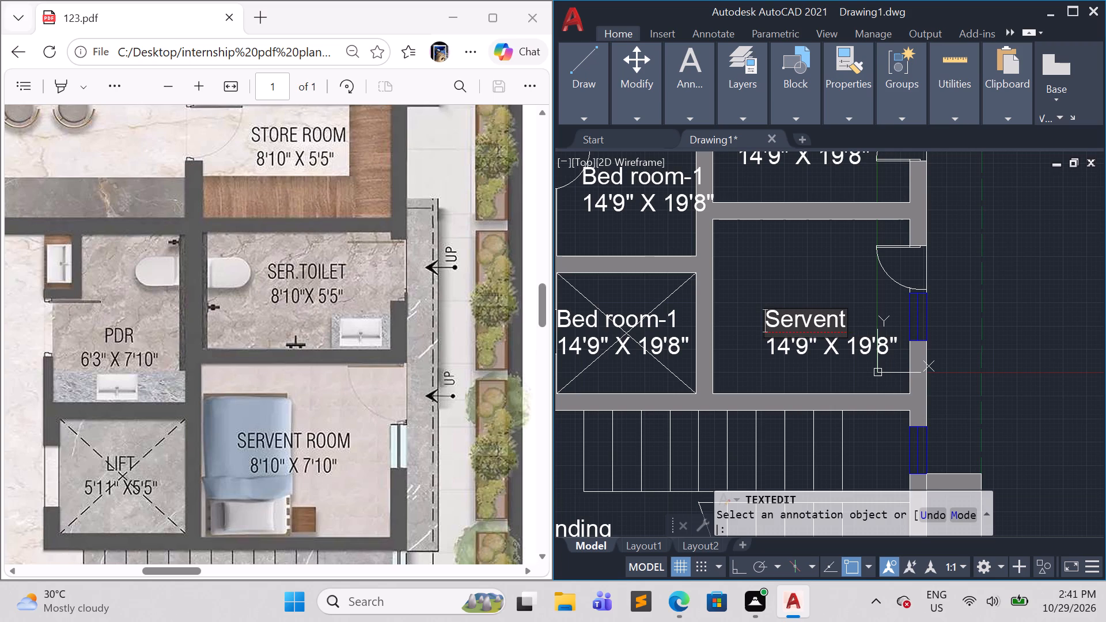
pyautogui.press('Right')
pyautogui.press('Right')
pyautogui.press('Right')
pyautogui.press('Right')
pyautogui.press('Right')
pyautogui.press('Right')
pyautogui.press('Right')
pyautogui.press('space')
pyautogui.hotkey('shift', 'r')
pyautogui.write('oom')
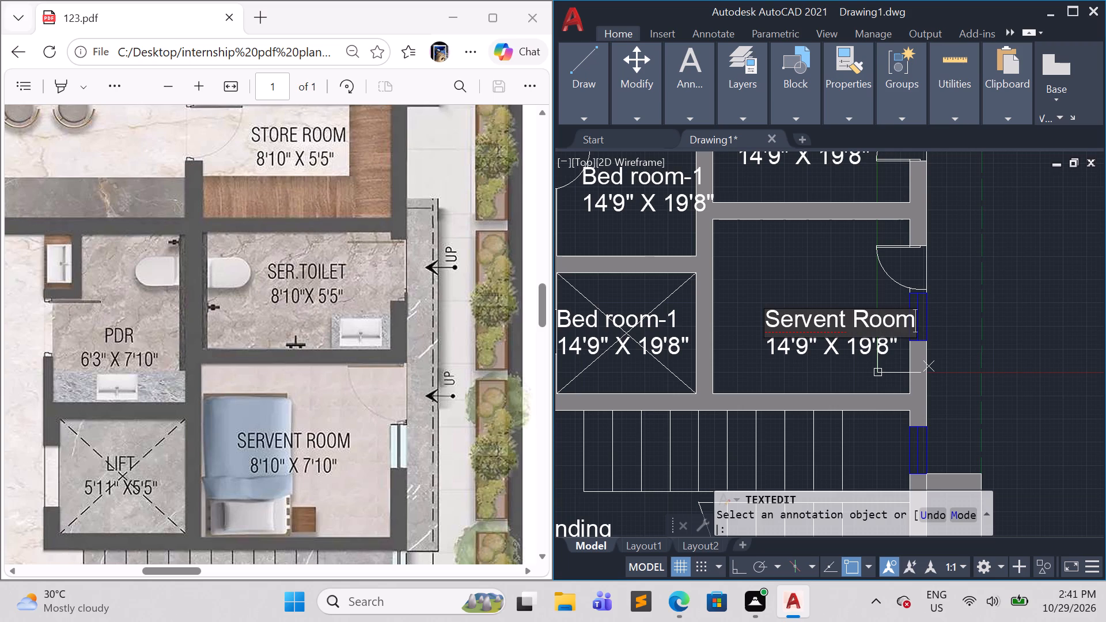
pyautogui.click(792, 370)
# Change the size line of the Servent Room label to 8'10" X 5'5".
pyautogui.doubleClick(792, 348)
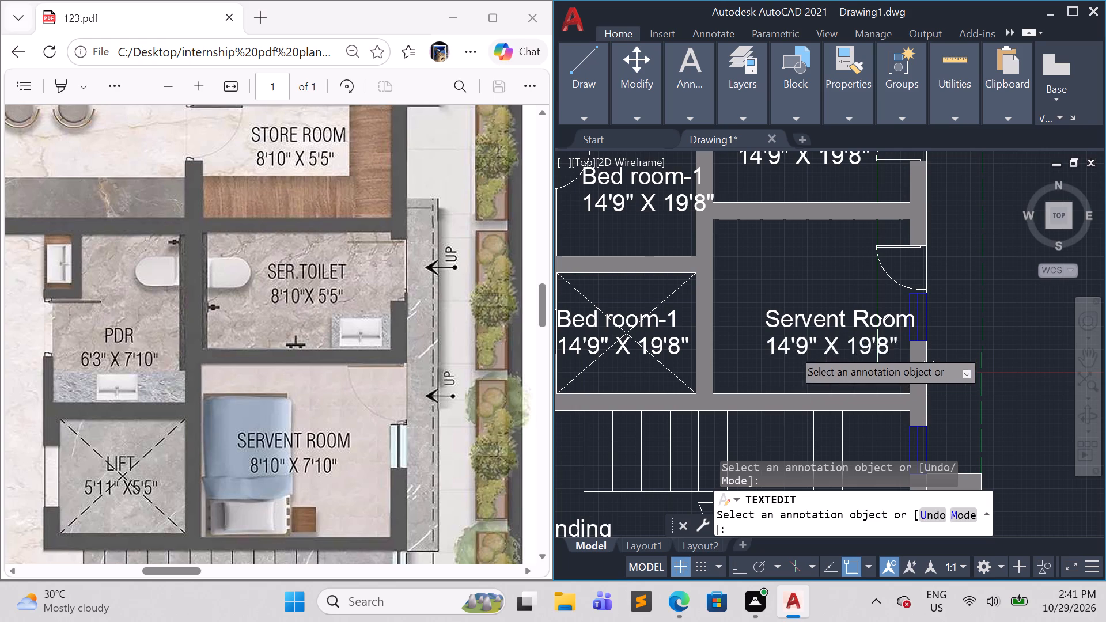
pyautogui.click(792, 348)
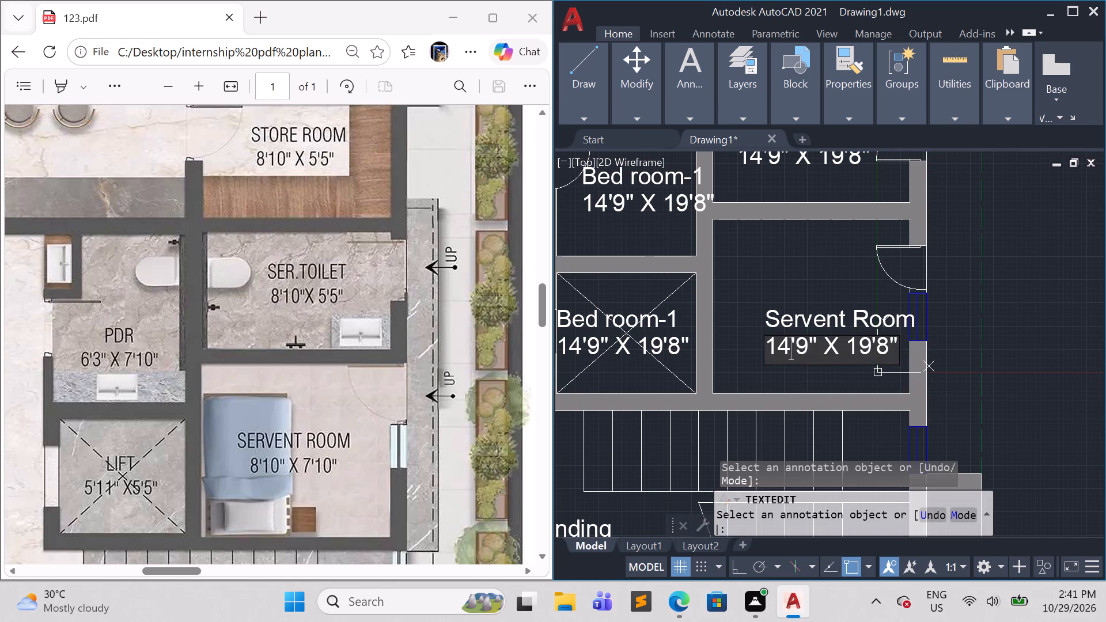
pyautogui.press('BackSpace')
pyautogui.press('BackSpace')
pyautogui.press('BackSpace')
pyautogui.press('8')
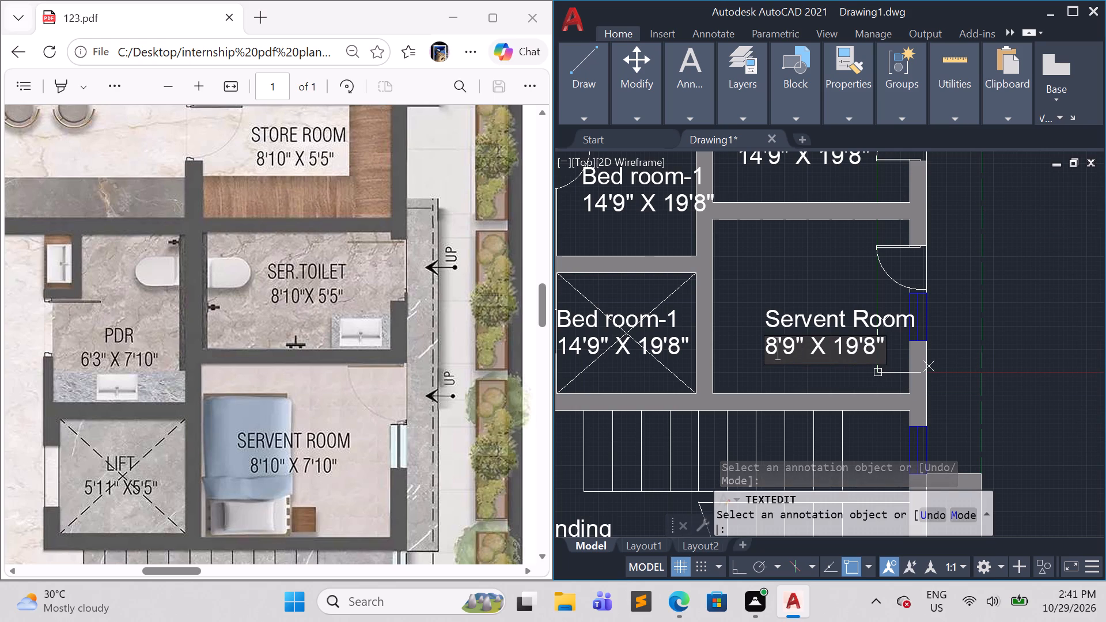
pyautogui.press('Right')
pyautogui.press('Right')
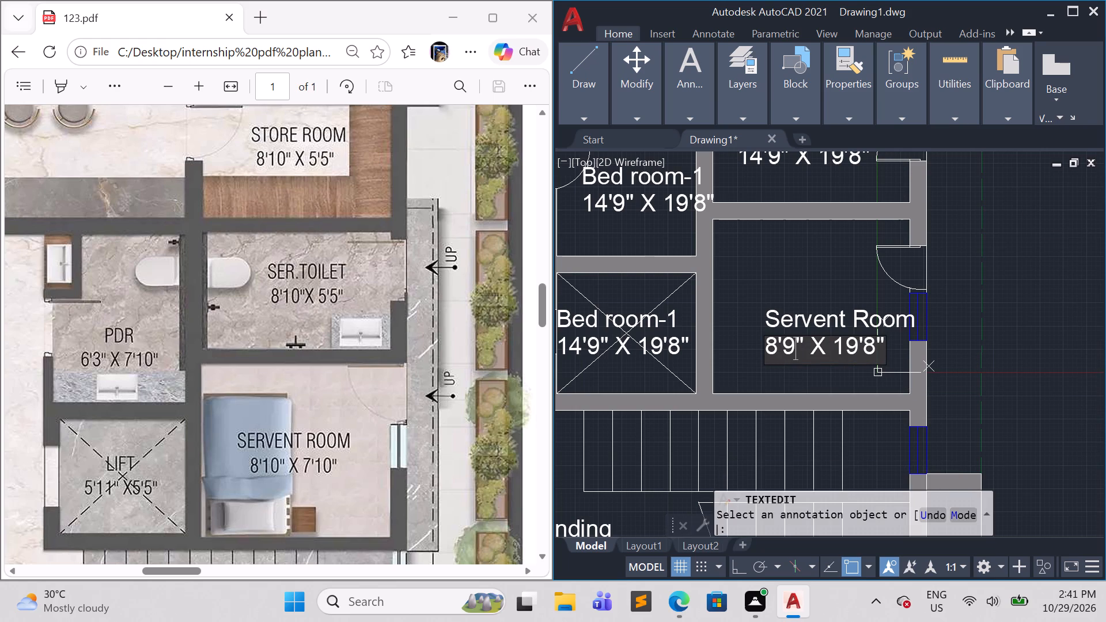
pyautogui.press('BackSpace')
pyautogui.write('`0')
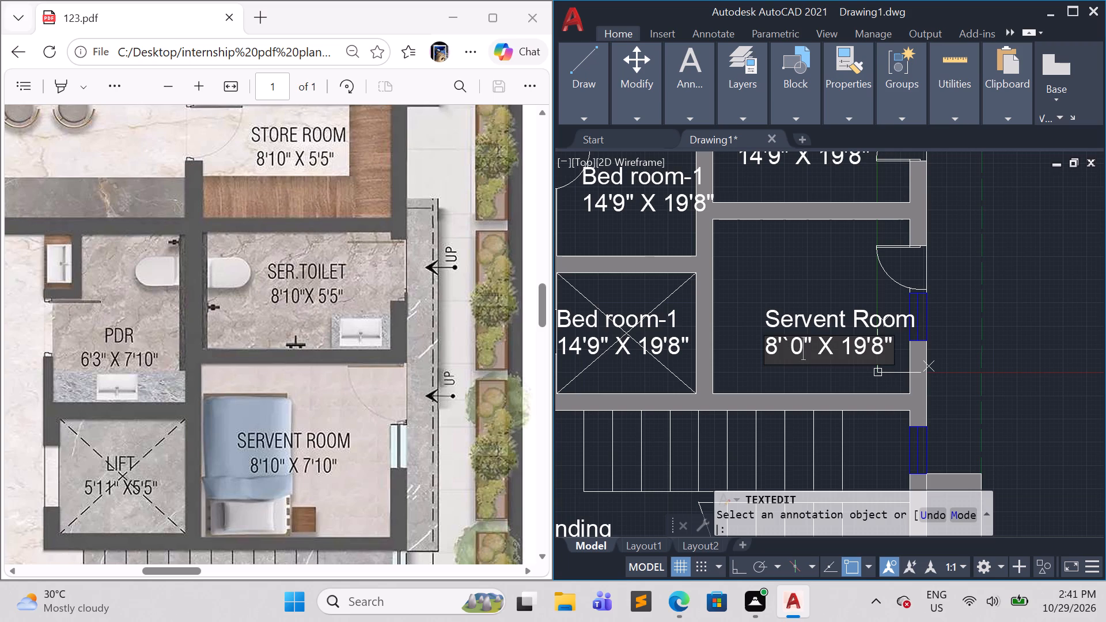
pyautogui.press('BackSpace')
pyautogui.press('BackSpace')
pyautogui.write('10')
pyautogui.press('Right')
pyautogui.press('Right')
pyautogui.press('Right')
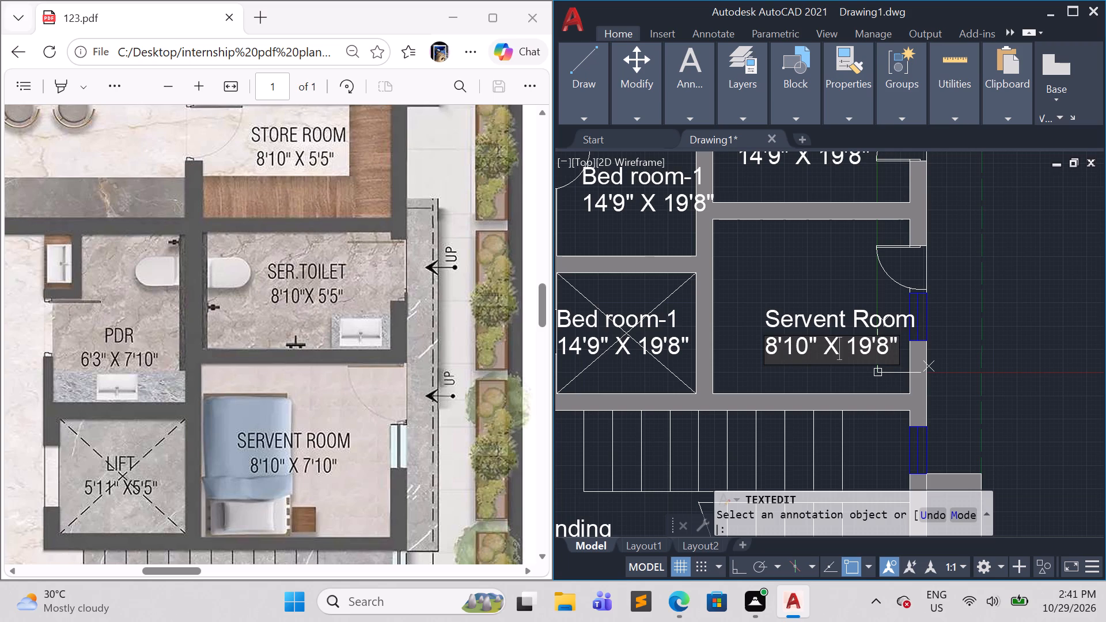
pyautogui.press('Right')
pyautogui.press('Right')
pyautogui.press('Right')
pyautogui.press('BackSpace')
pyautogui.press('BackSpace')
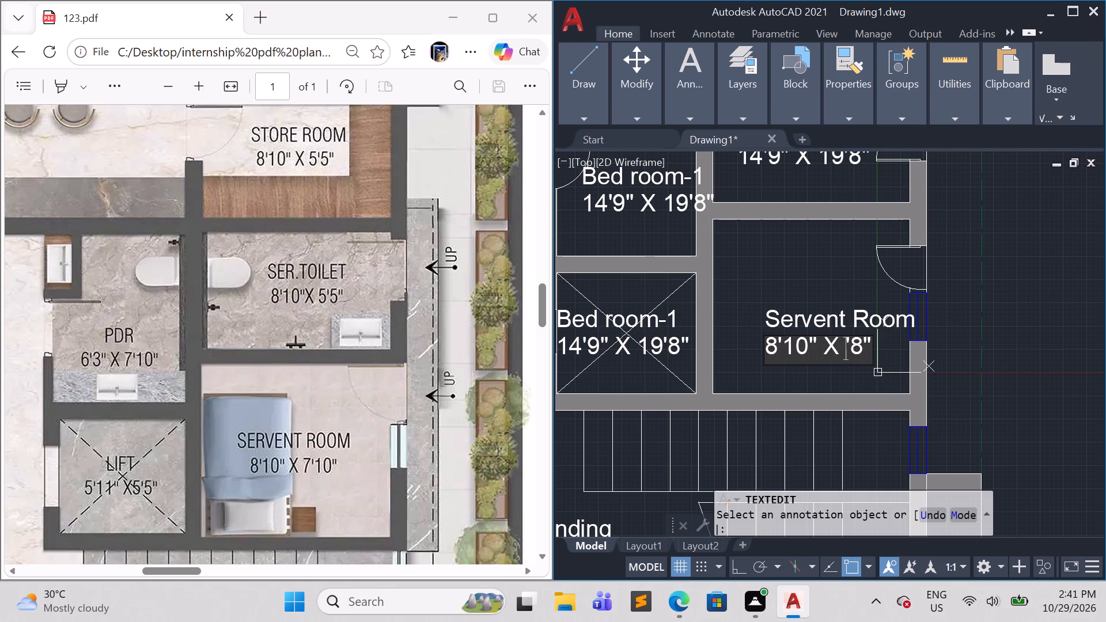
pyautogui.press('5')
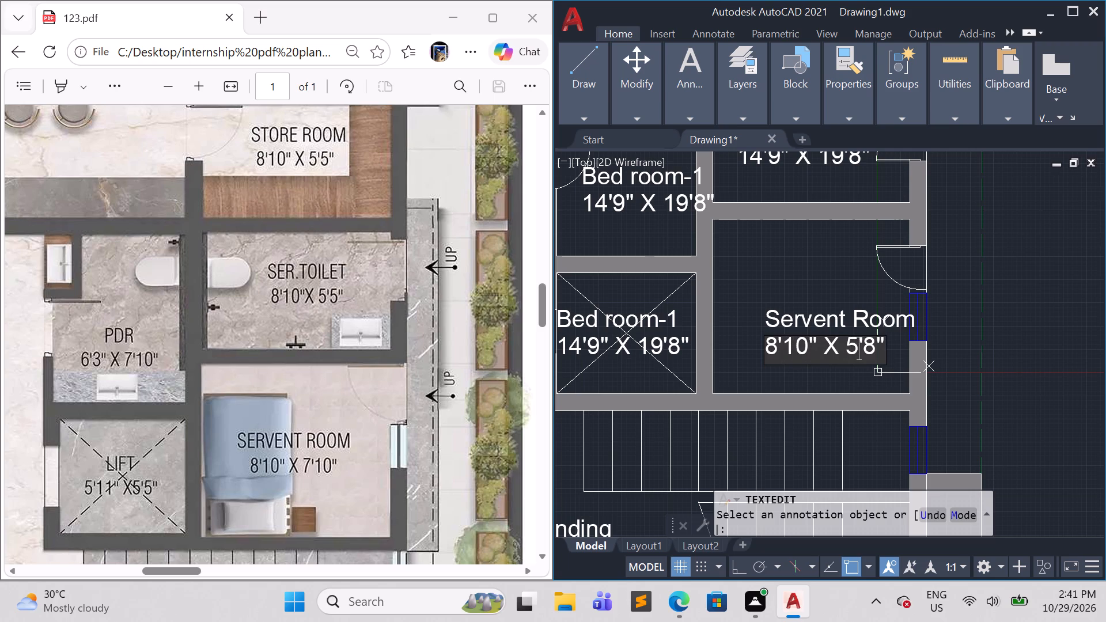
pyautogui.press('Right')
pyautogui.press('Right')
pyautogui.press('BackSpace')
pyautogui.press('5')
pyautogui.click(745, 270)
pyautogui.press('Escape')
# Move both lines of the Servent Room label about 2' toward the wall shared with the lift, keeping them inside the room.
pyautogui.click(828, 375)
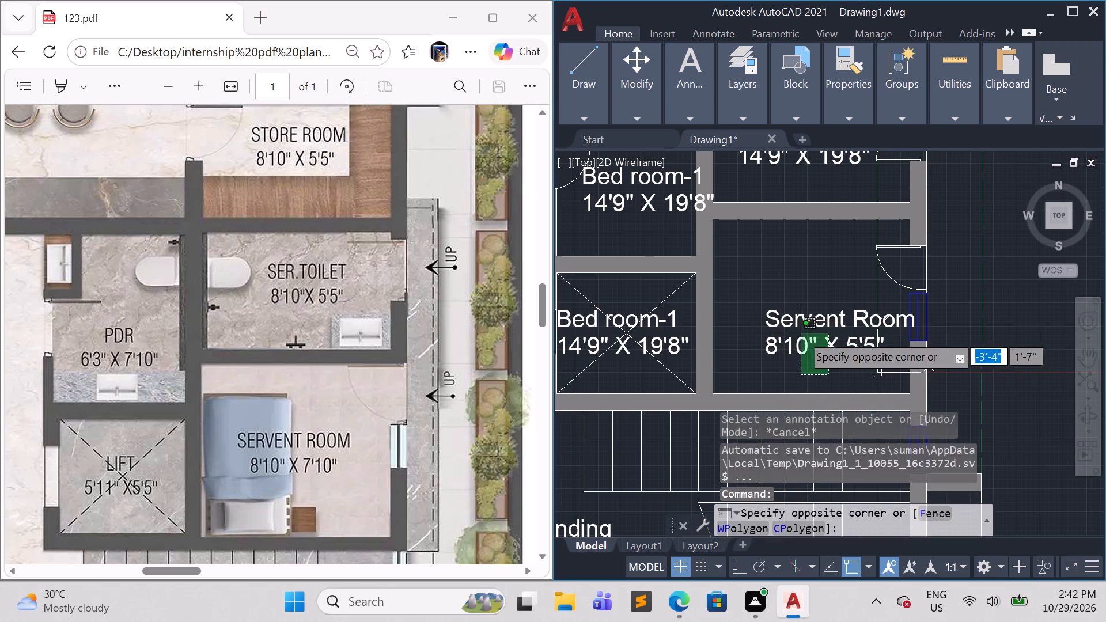
pyautogui.click(790, 319)
pyautogui.press('m')
pyautogui.press('Return')
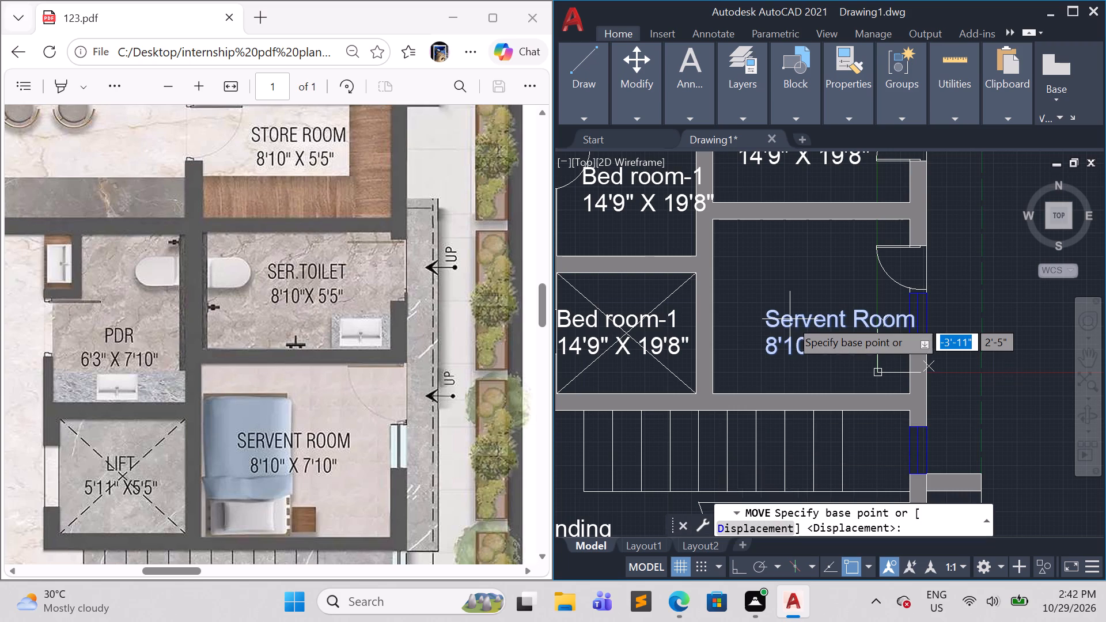
pyautogui.click(773, 348)
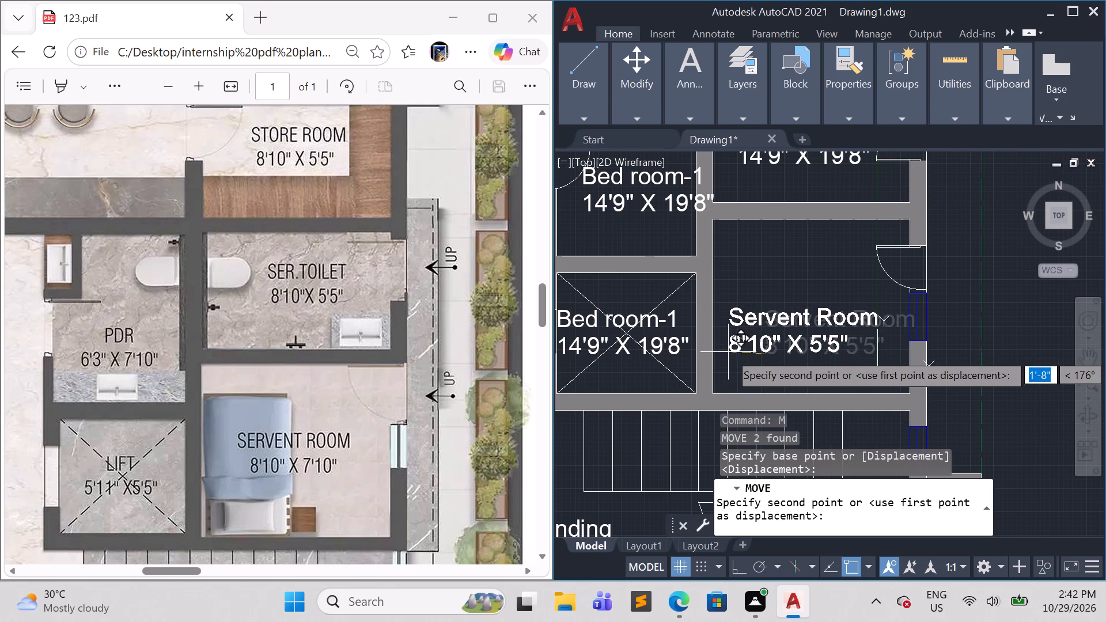
pyautogui.click(725, 355)
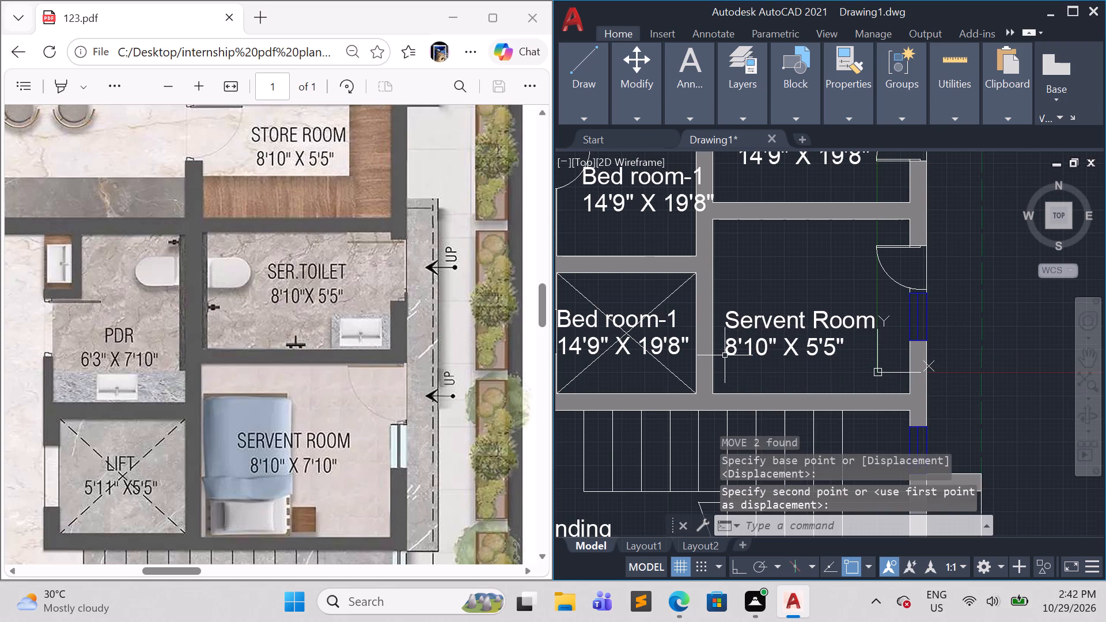
# Replace the first line of the copied bedroom label in the room directly above the Servent Room with "SER. Toilet".
pyautogui.scroll(-2, 765, 375)
pyautogui.scroll(1, 781, 333)
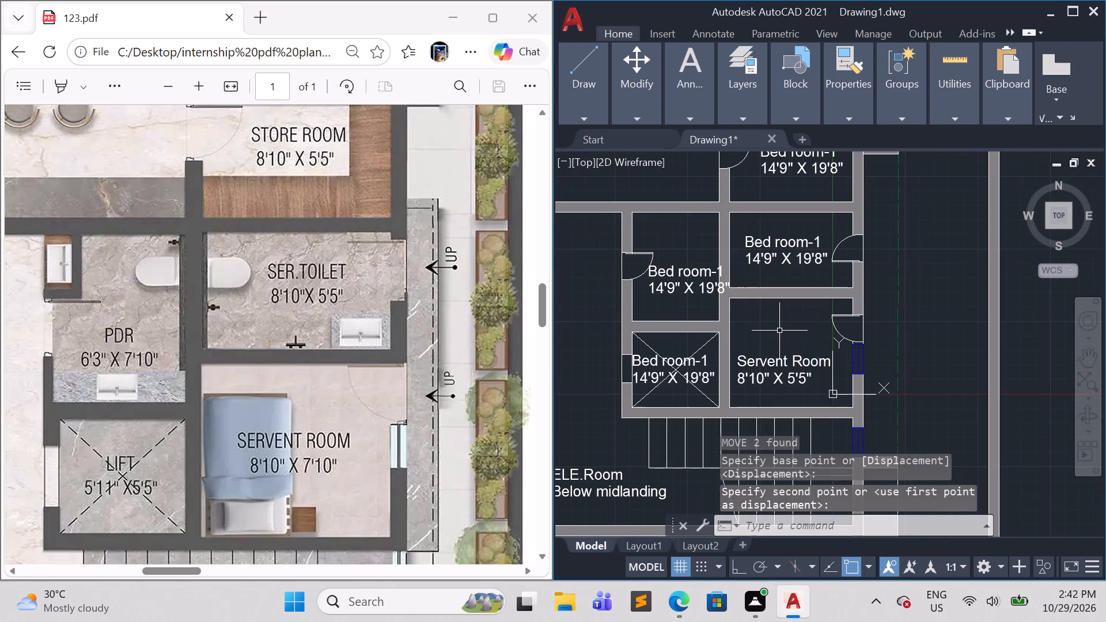
pyautogui.moveTo(779, 356); pyautogui.dragTo(781, 393, button='middle')
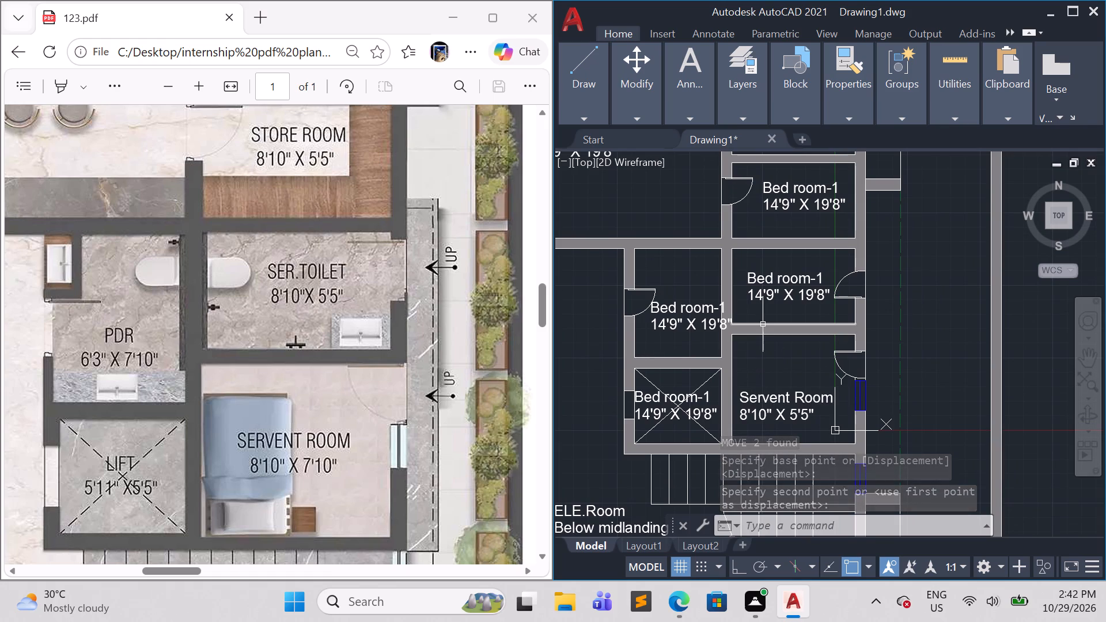
pyautogui.doubleClick(787, 279)
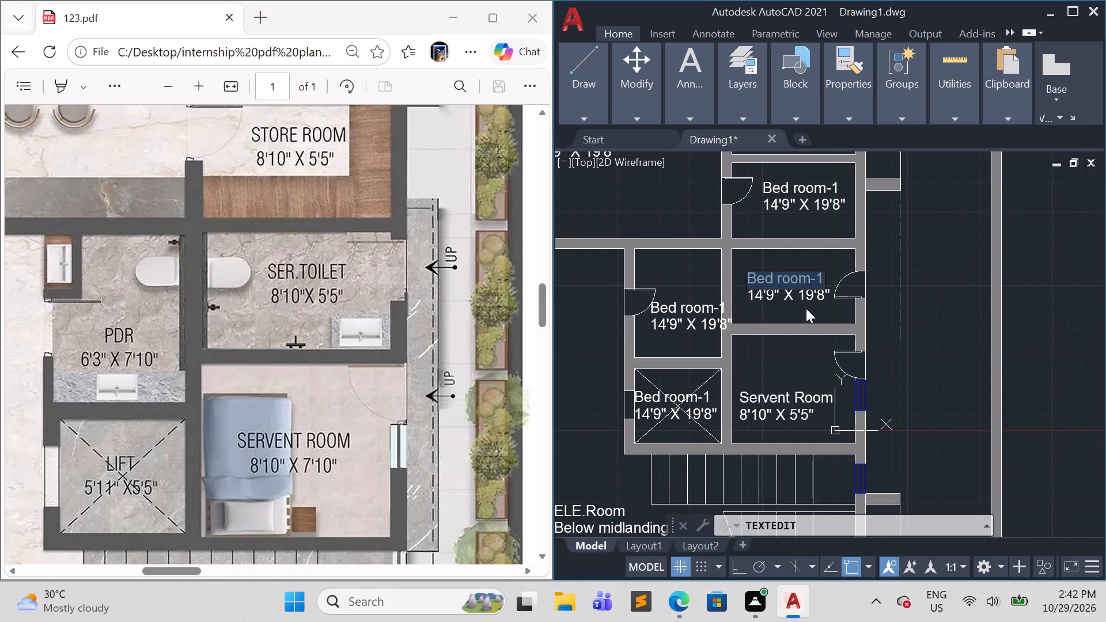
pyautogui.press('BackSpace')
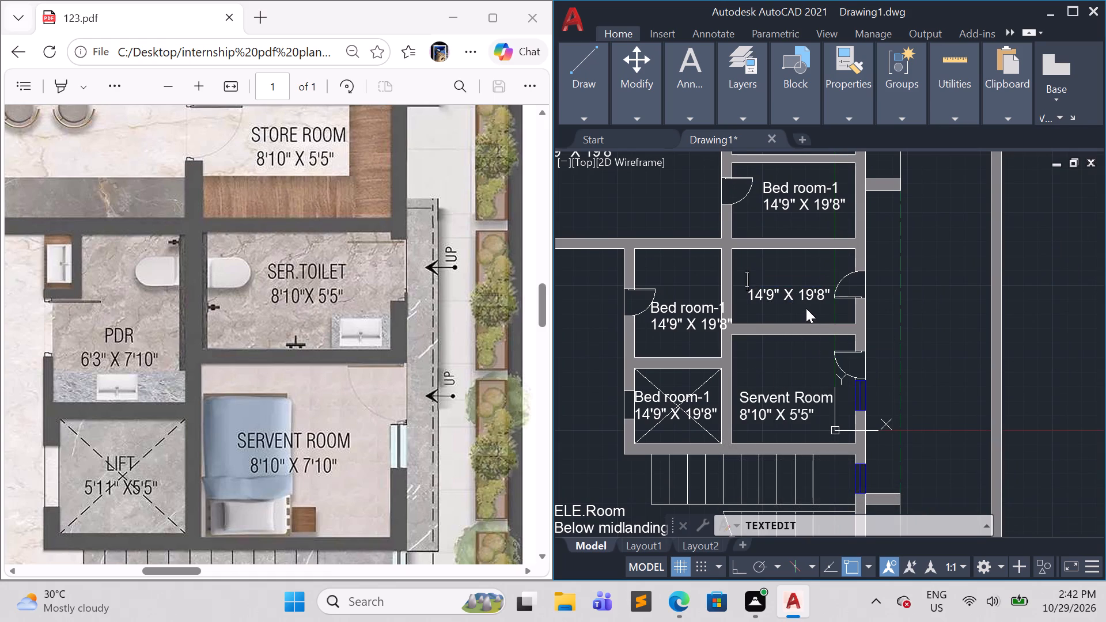
pyautogui.hotkey('shift', 's')
pyautogui.write('ER')
pyautogui.hotkey('shift', '>')
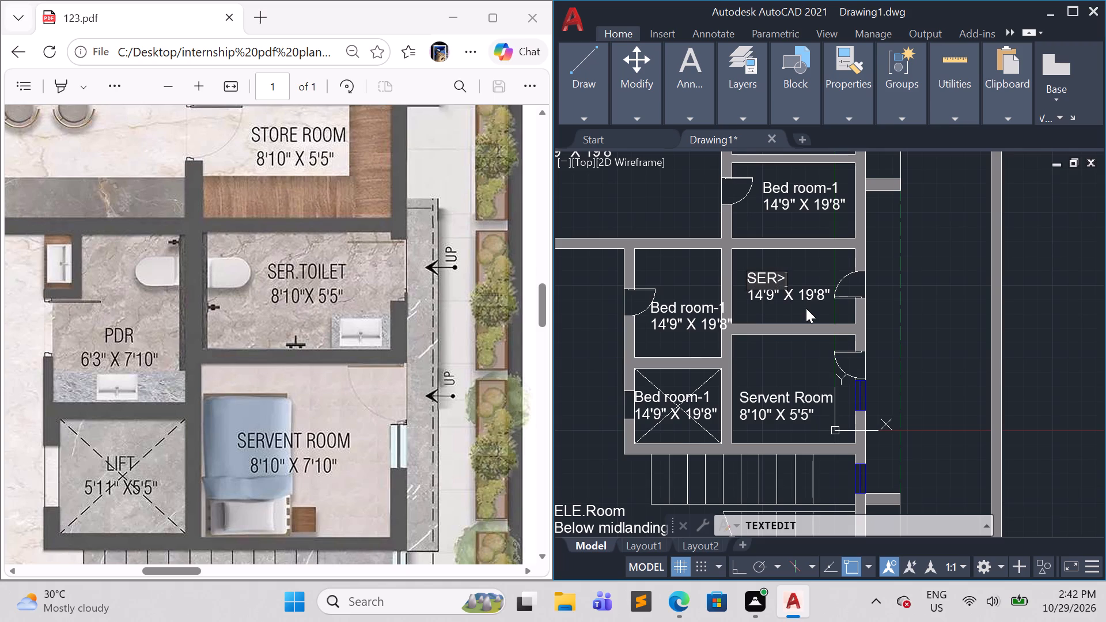
pyautogui.press('BackSpace')
pyautogui.press('.')
pyautogui.press('space')
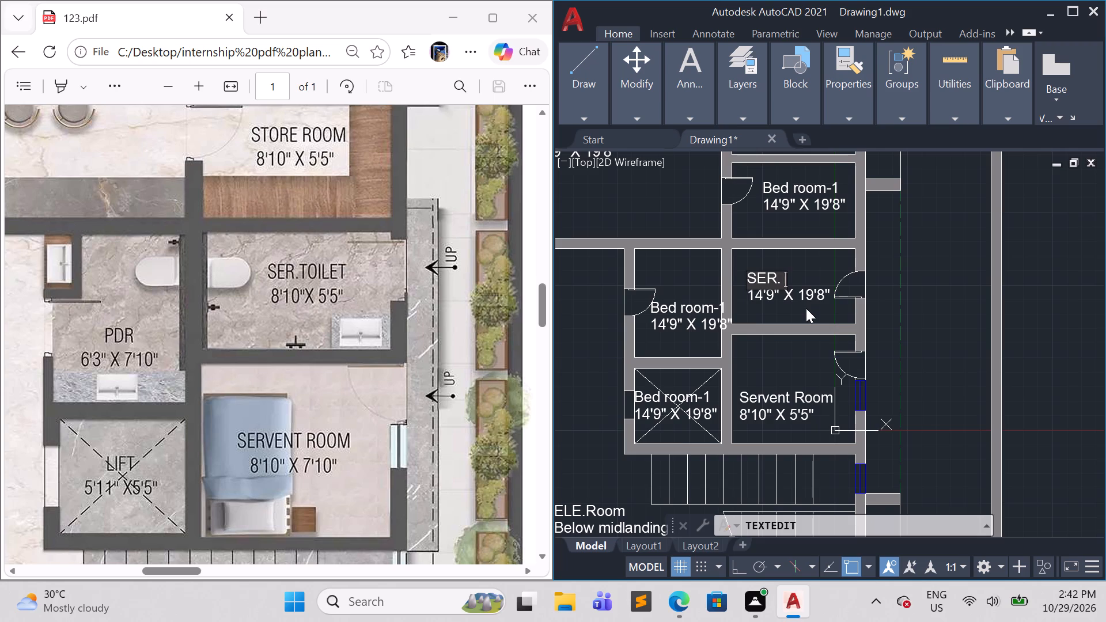
pyautogui.write('T')
pyautogui.write('oilet')
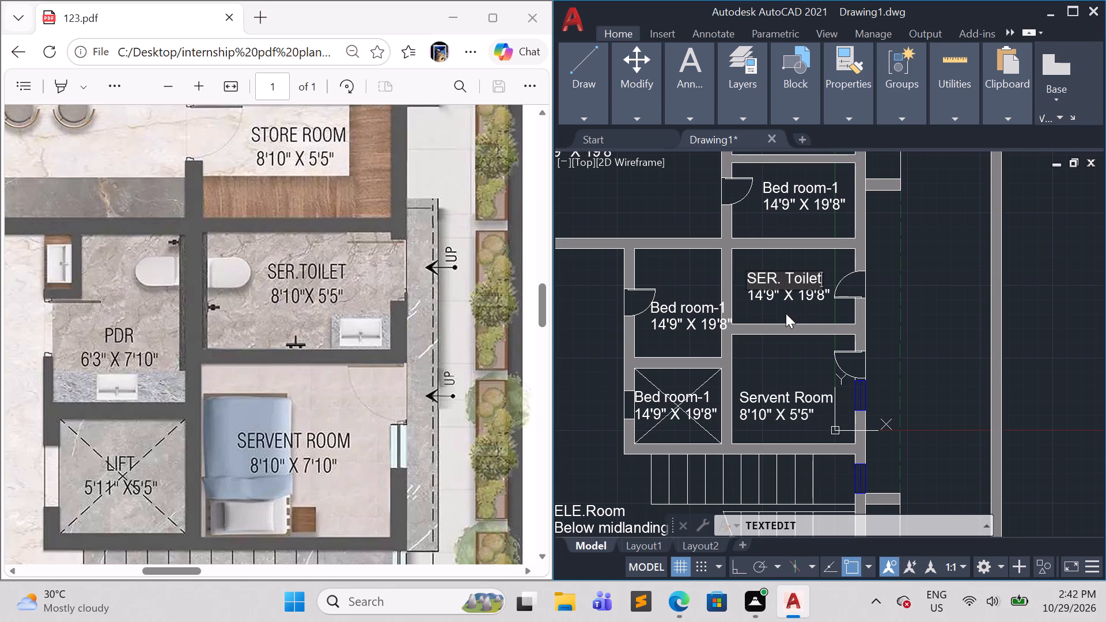
pyautogui.click(785, 313)
# Change the size line of the SER. Toilet label to 8'10" X 5'5".
pyautogui.doubleClick(768, 298)
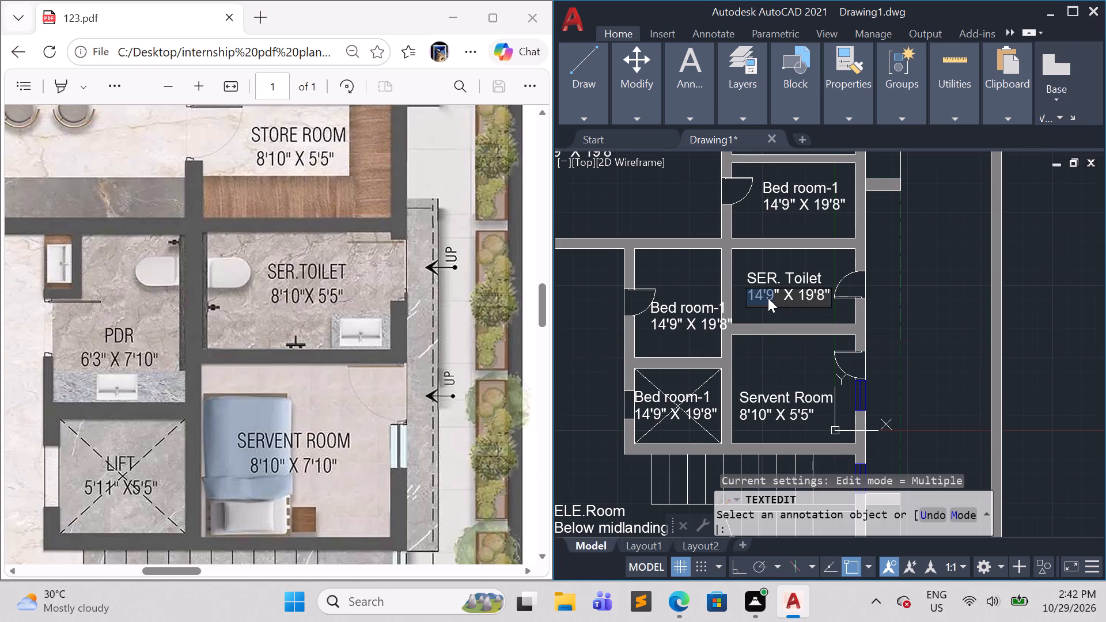
pyautogui.press('BackSpace')
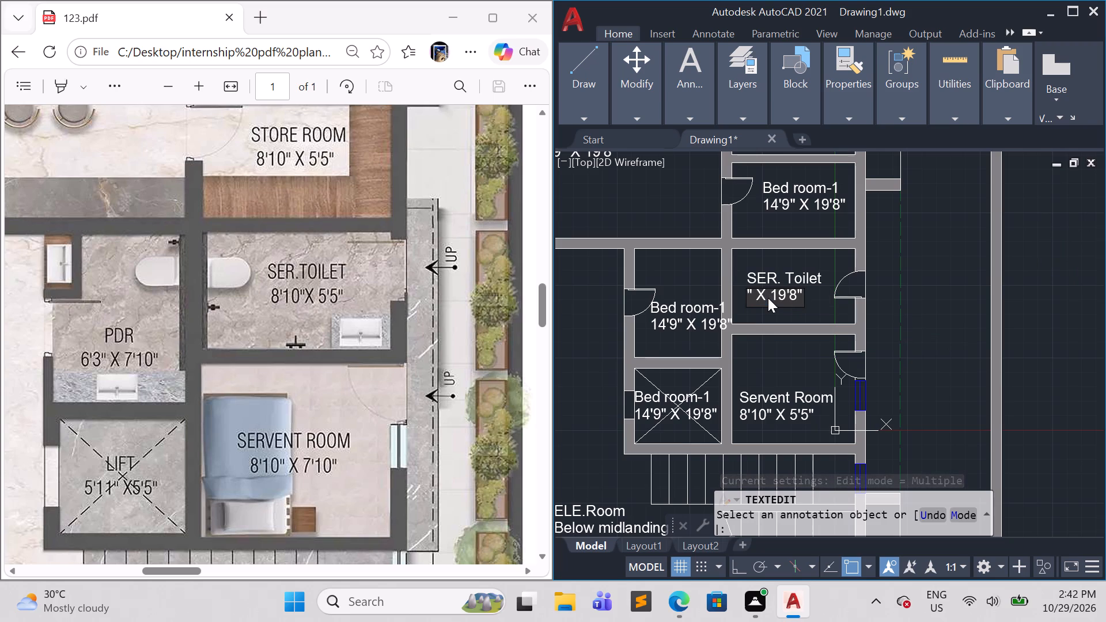
pyautogui.write("8'")
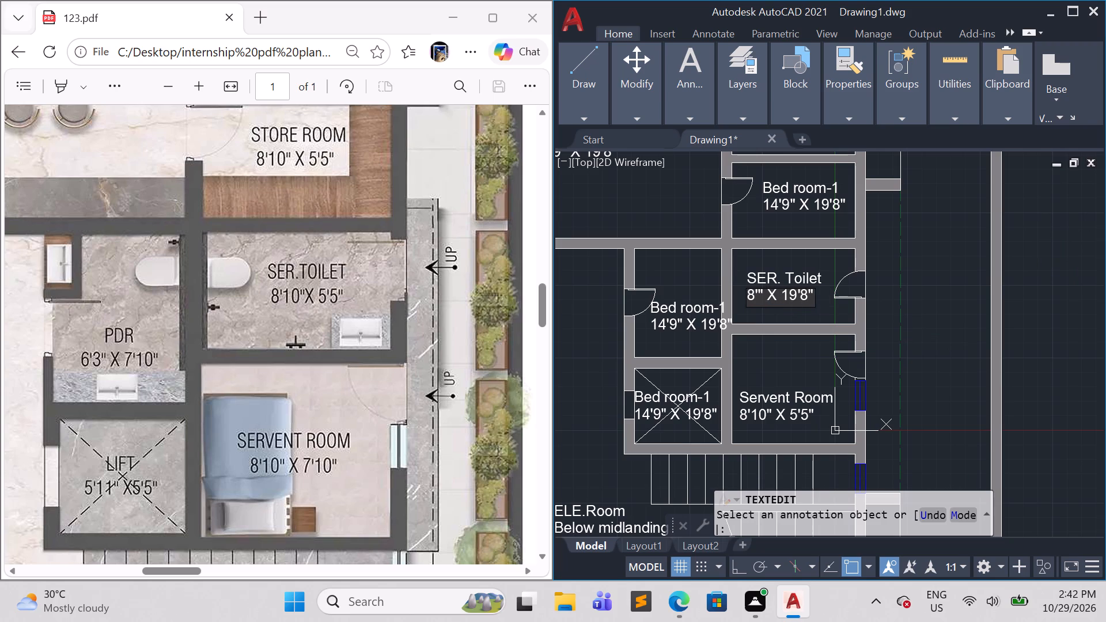
pyautogui.write('10')
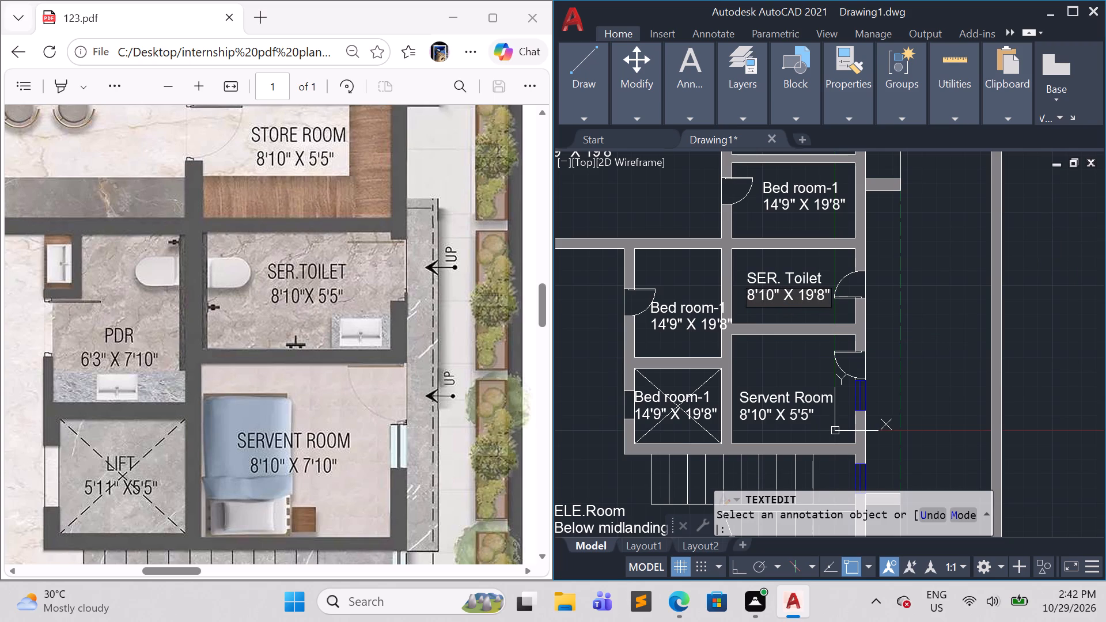
pyautogui.doubleClick(813, 291)
pyautogui.click(813, 291)
pyautogui.press('BackSpace')
pyautogui.press('BackSpace')
pyautogui.press('5')
pyautogui.press('Right')
pyautogui.press('Right')
pyautogui.press('BackSpace')
pyautogui.press('5')
pyautogui.click(738, 259)
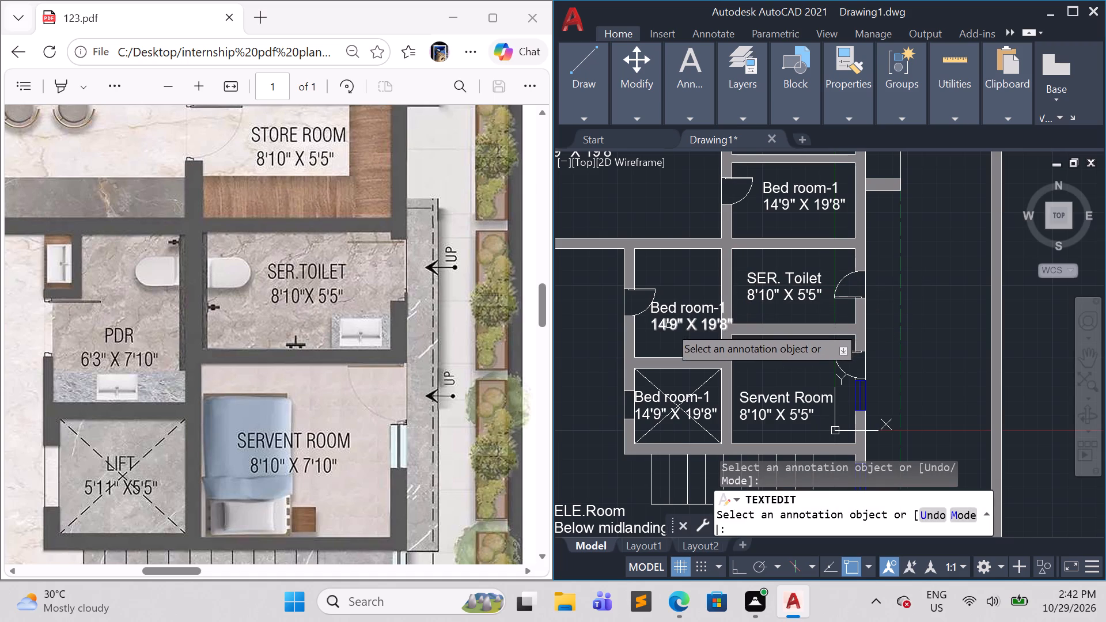
# Replace the first line of the copied bedroom label in the room above the lift with "PDR".
pyautogui.tripleClick(701, 312)
pyautogui.click(733, 306)
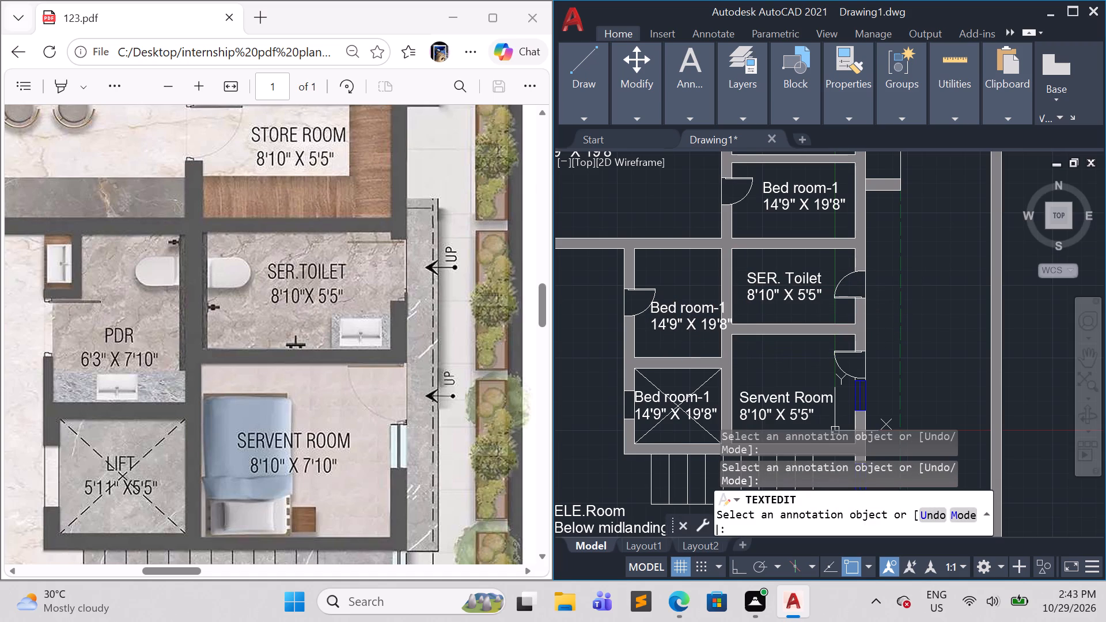
pyautogui.click(726, 309)
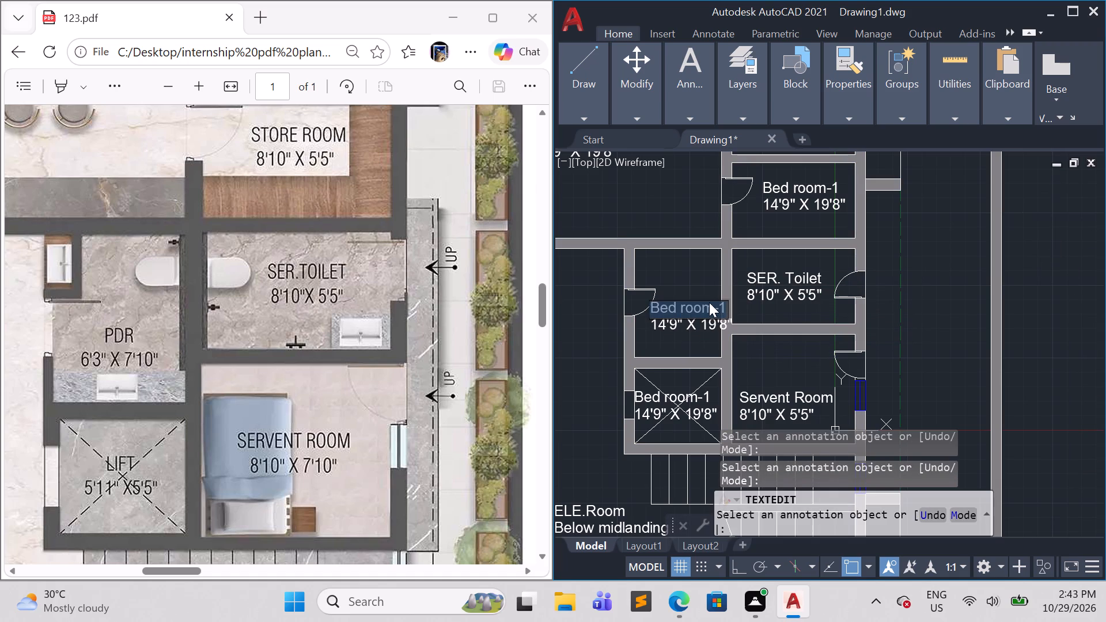
pyautogui.press('BackSpace')
pyautogui.write('PDR')
# Change the size line of the PDR label to 6''3" X 7'10".
pyautogui.doubleClick(671, 327)
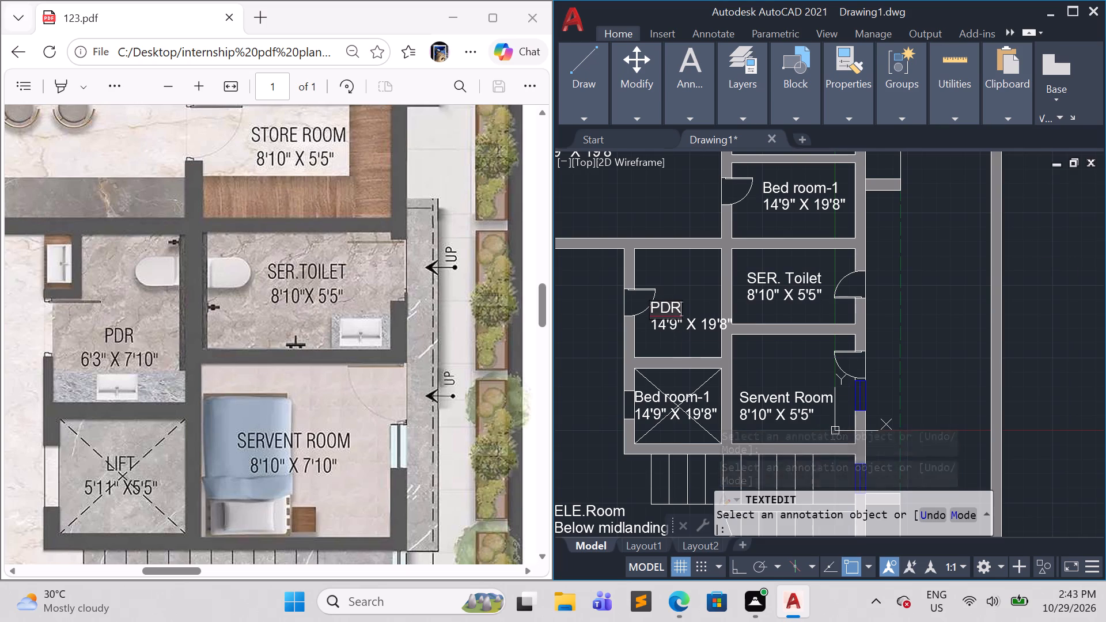
pyautogui.click(668, 327)
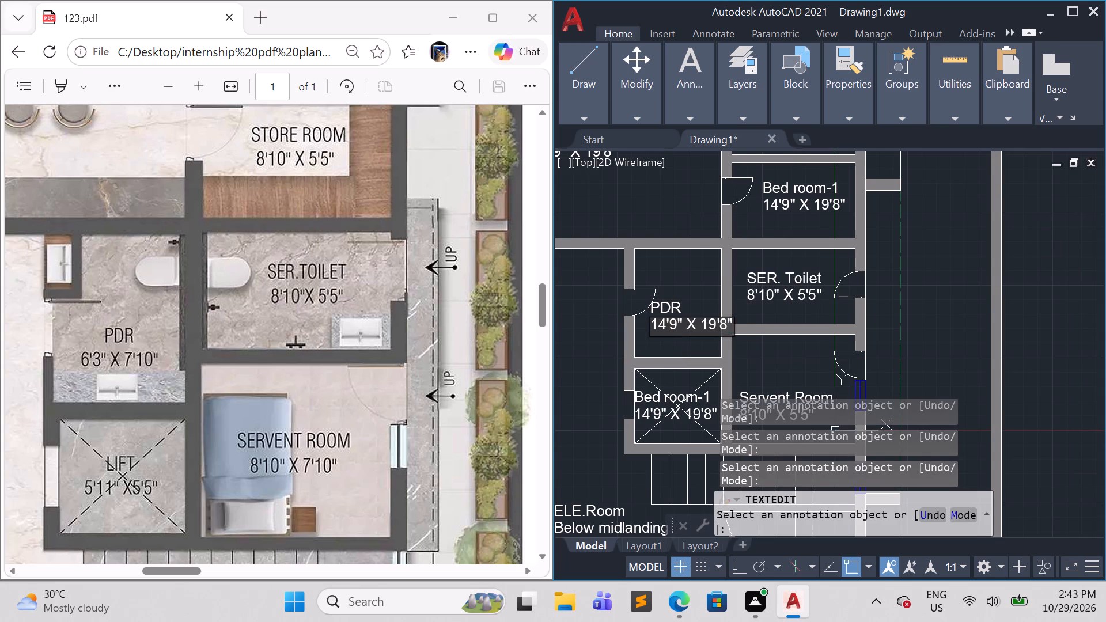
pyautogui.press('Left')
pyautogui.press('BackSpace')
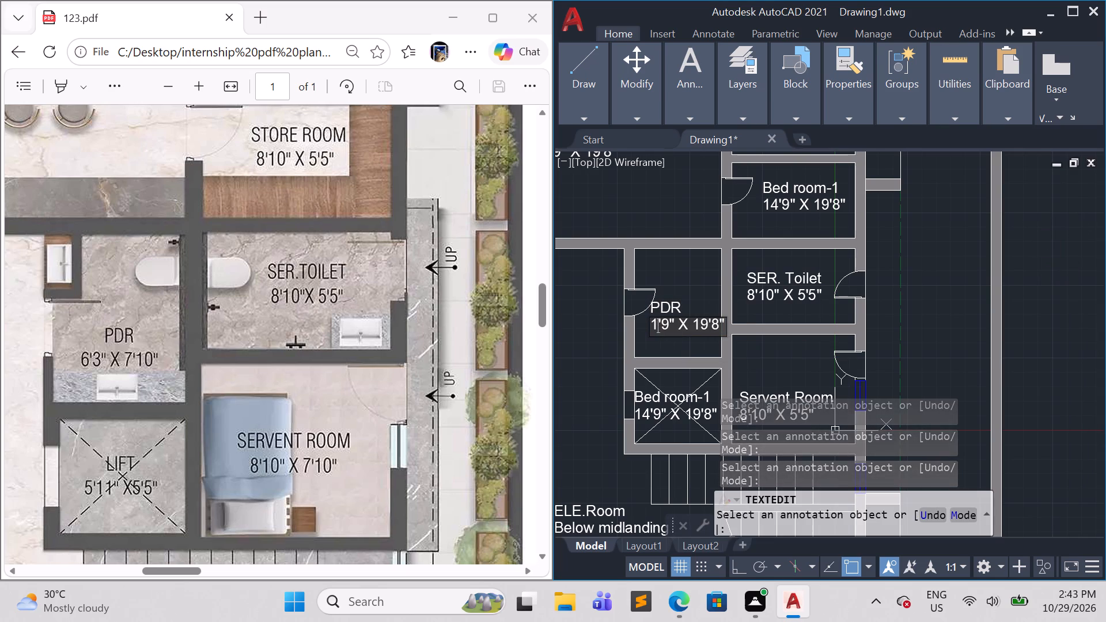
pyautogui.press('BackSpace')
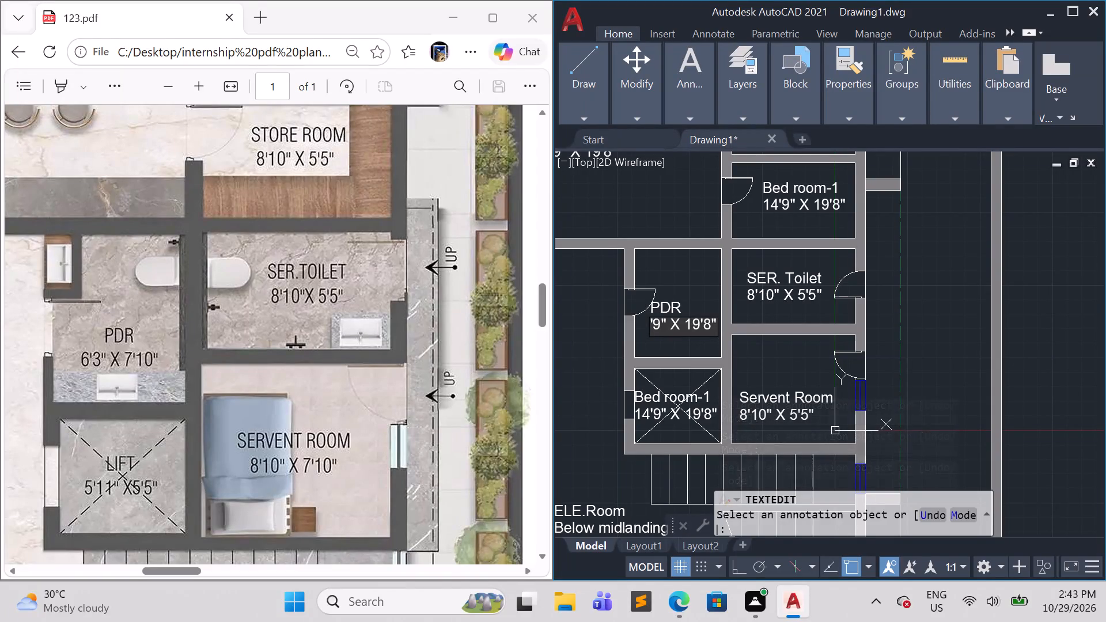
pyautogui.press('BackSpace')
pyautogui.write("6'")
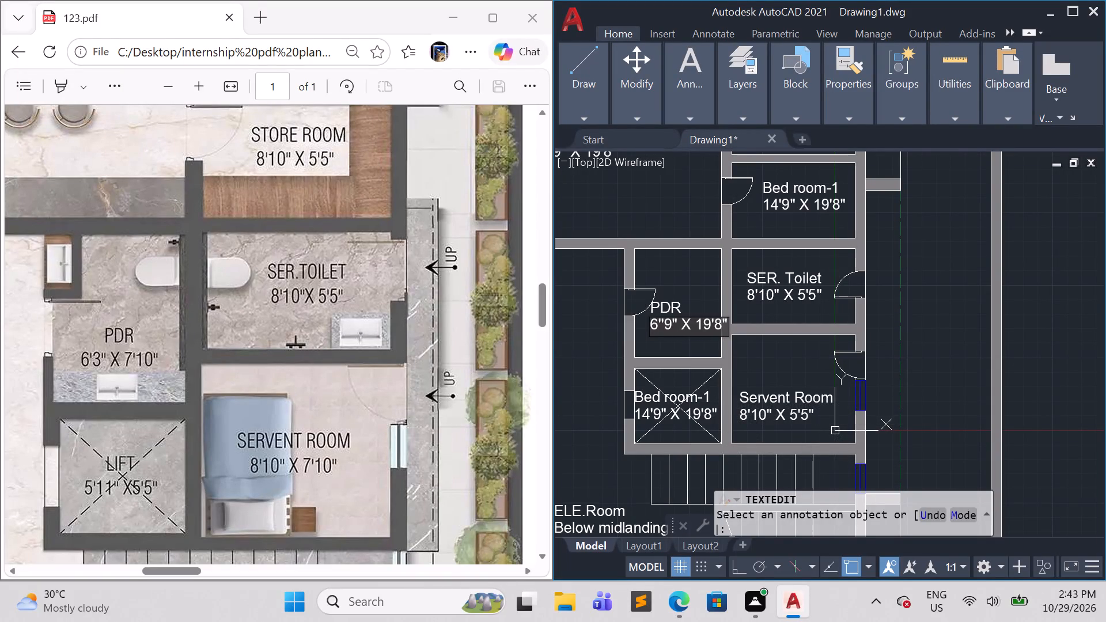
pyautogui.press('Right')
pyautogui.press('Right')
pyautogui.press('BackSpace')
pyautogui.press('3')
pyautogui.press('Right')
pyautogui.press('Right')
pyautogui.press('Right')
pyautogui.press('Right')
pyautogui.press('Right')
pyautogui.press('Right')
pyautogui.press('BackSpace')
pyautogui.press('BackSpace')
pyautogui.press('7')
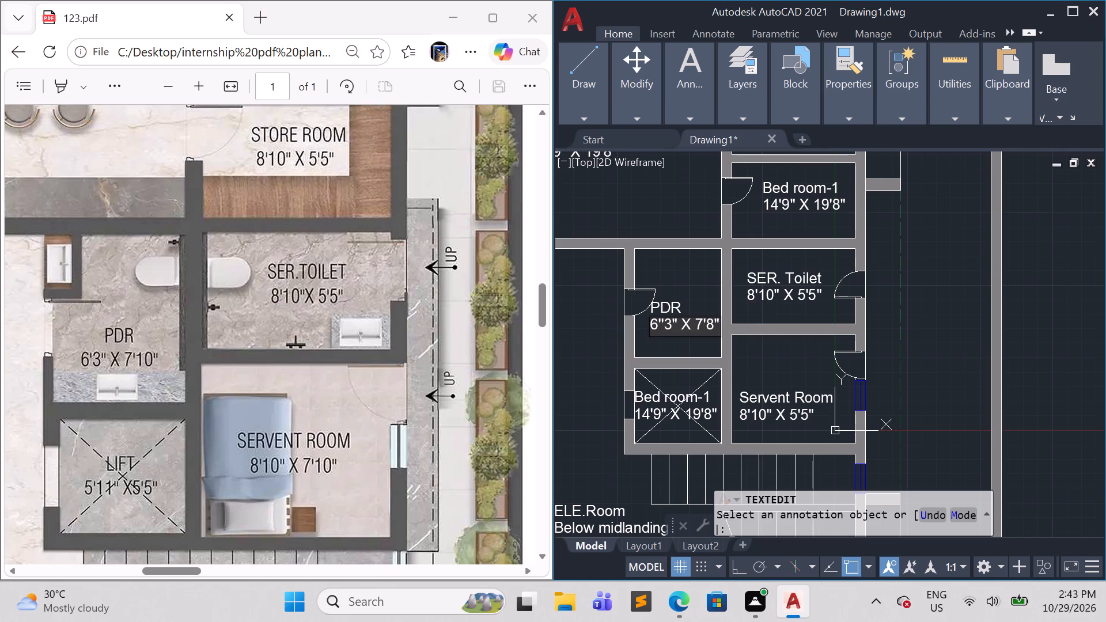
pyautogui.press('Right')
pyautogui.press('Right')
pyautogui.press('BackSpace')
pyautogui.write('10')
pyautogui.click(665, 342)
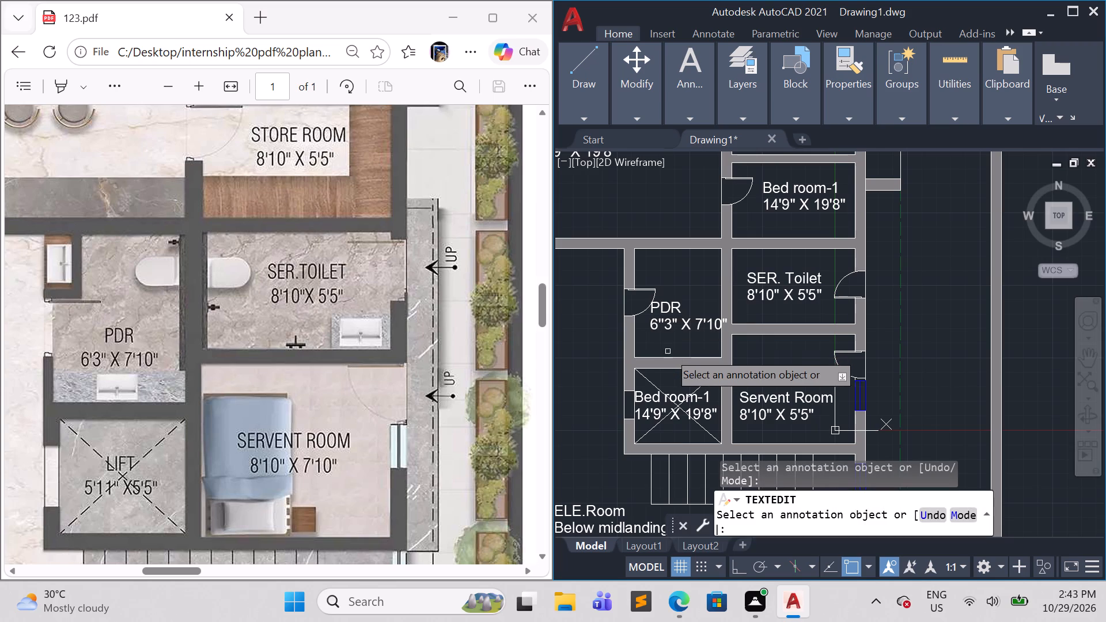
pyautogui.press('Escape')
# Move both lines of the PDR label about 1'-3" toward the door-side wall so the size line fits inside the room.
pyautogui.click(699, 340)
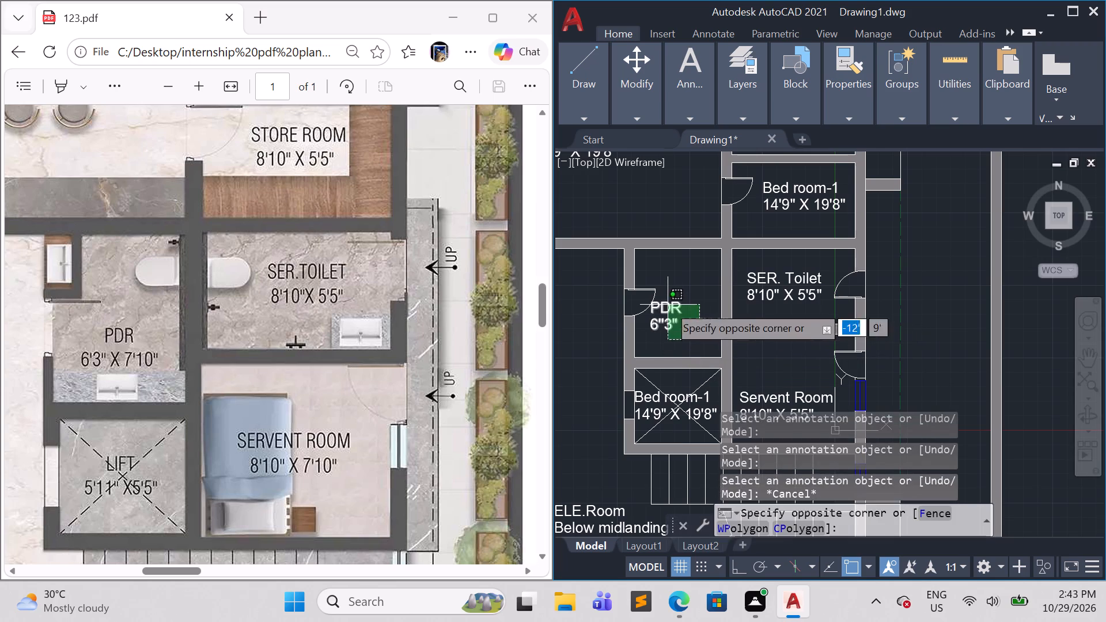
pyautogui.click(668, 305)
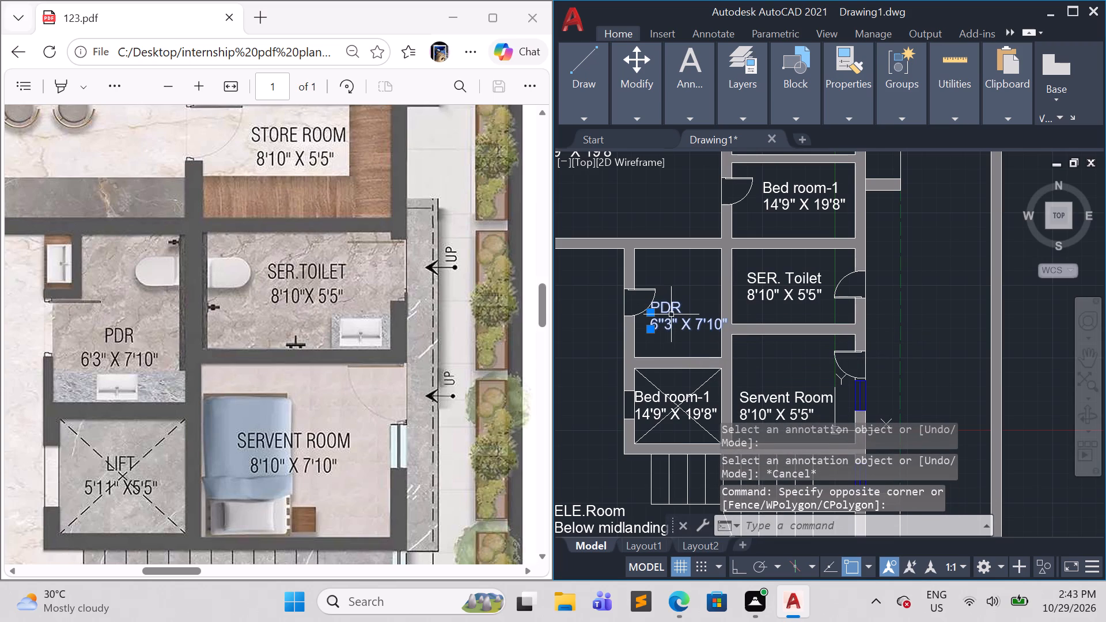
pyautogui.press('m')
pyautogui.press('Return')
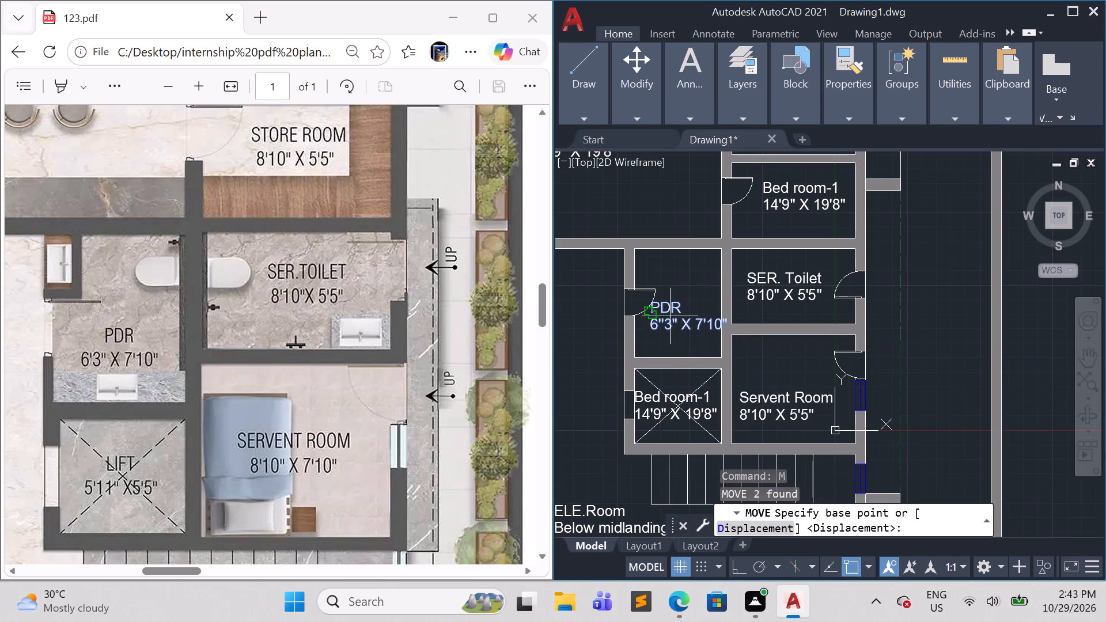
pyautogui.click(655, 329)
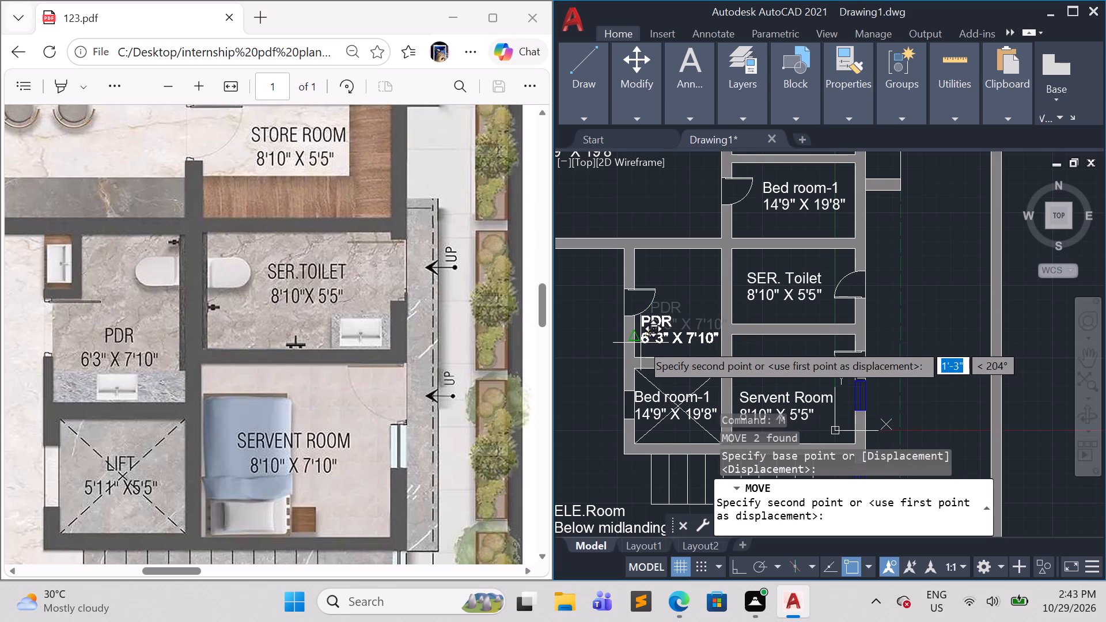
pyautogui.click(641, 343)
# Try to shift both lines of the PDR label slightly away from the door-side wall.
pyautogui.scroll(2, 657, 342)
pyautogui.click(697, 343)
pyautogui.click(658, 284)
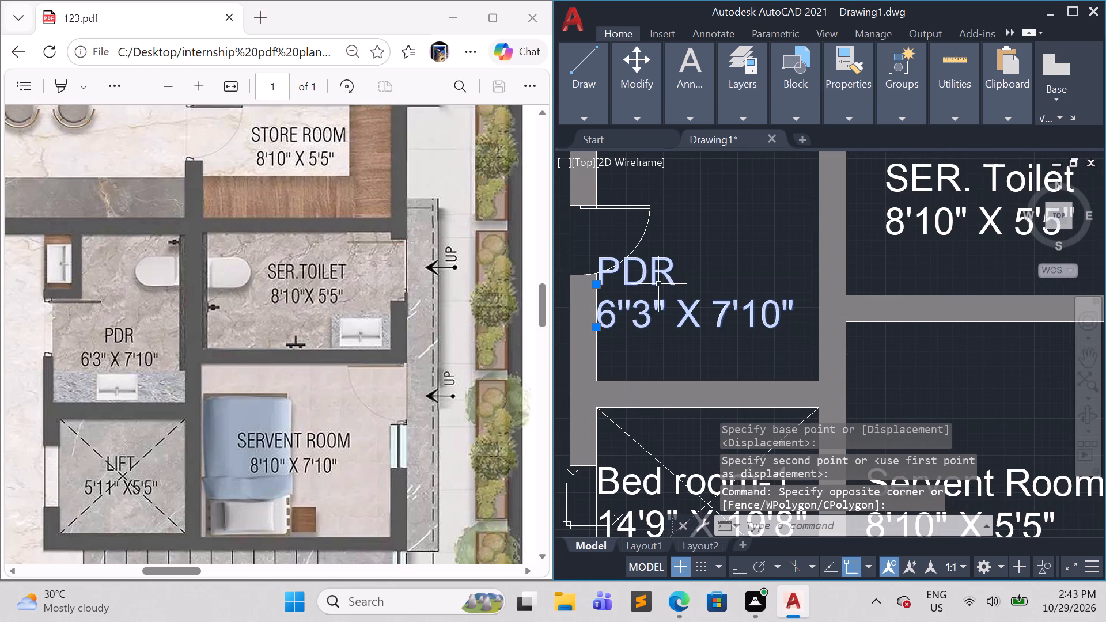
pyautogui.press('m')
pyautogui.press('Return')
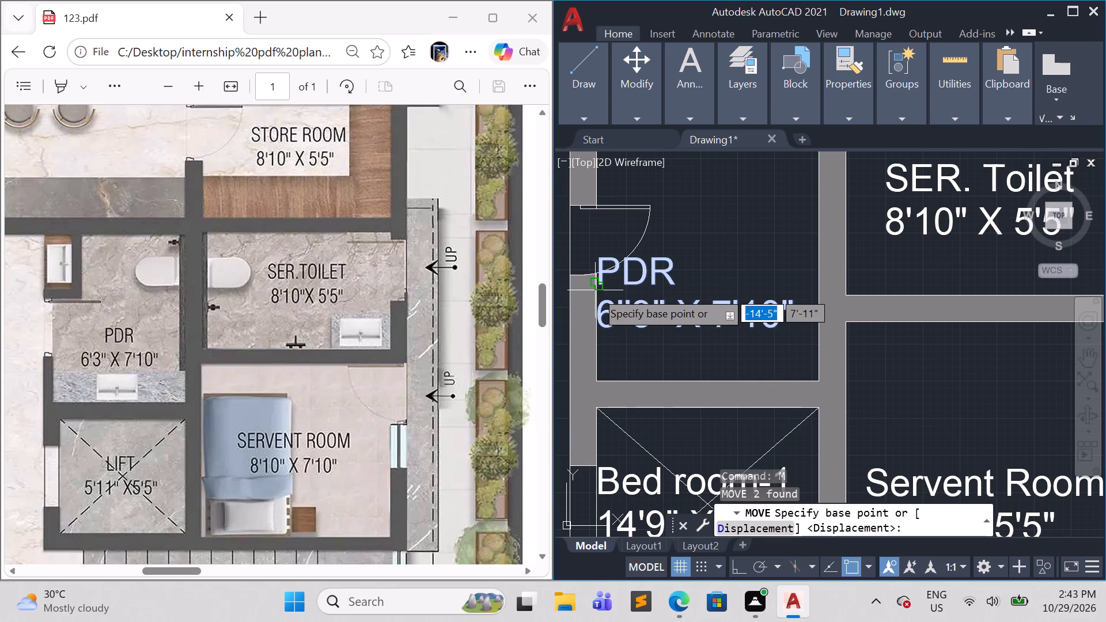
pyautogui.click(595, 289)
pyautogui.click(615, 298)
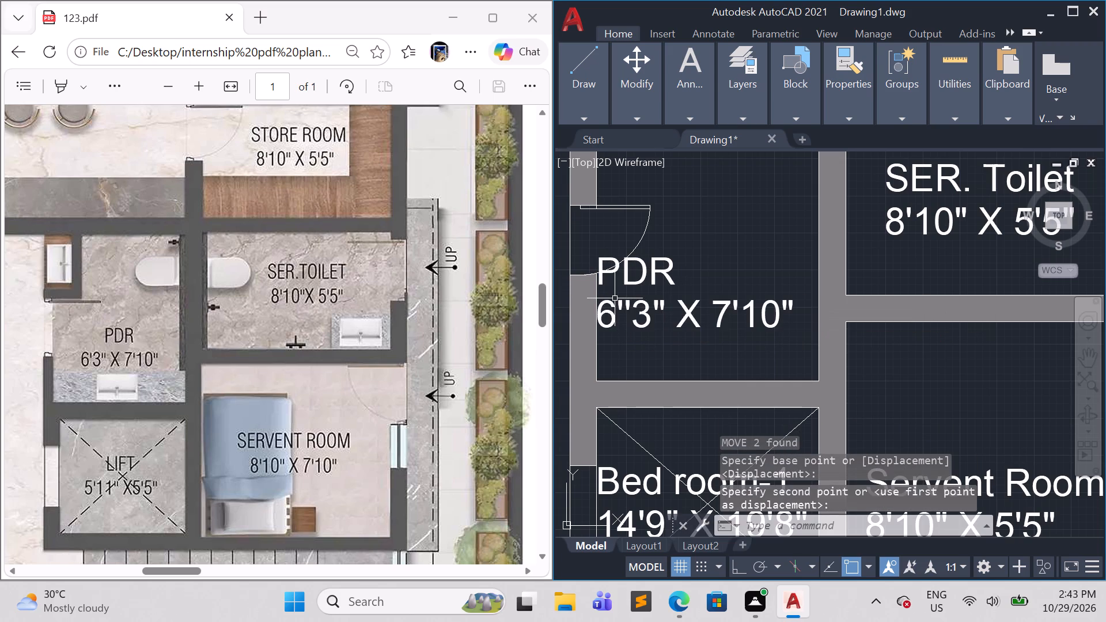
# Move both lines of the PDR label about 1' toward the lift, clear of the door swing and the side walls.
pyautogui.click(628, 270)
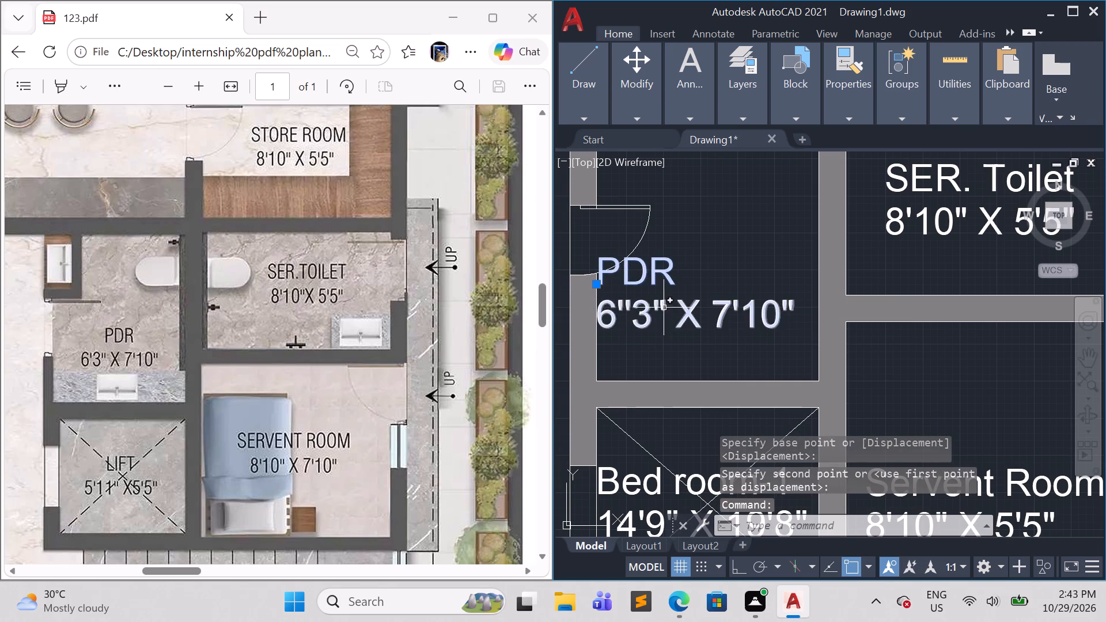
pyautogui.click(660, 306)
pyautogui.press('m')
pyautogui.press('Return')
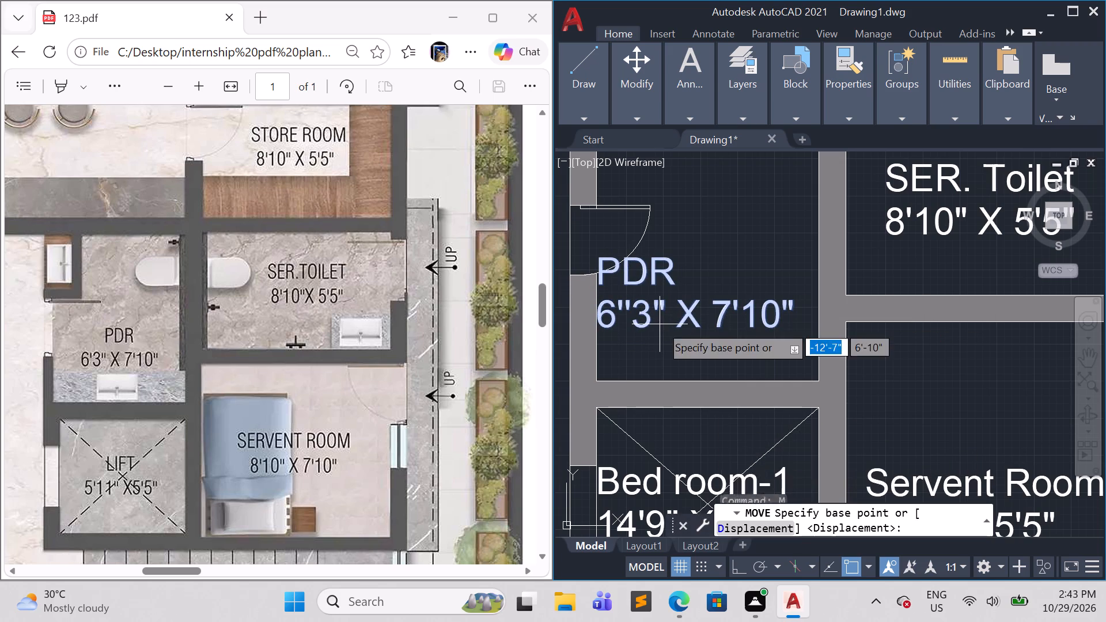
pyautogui.click(597, 327)
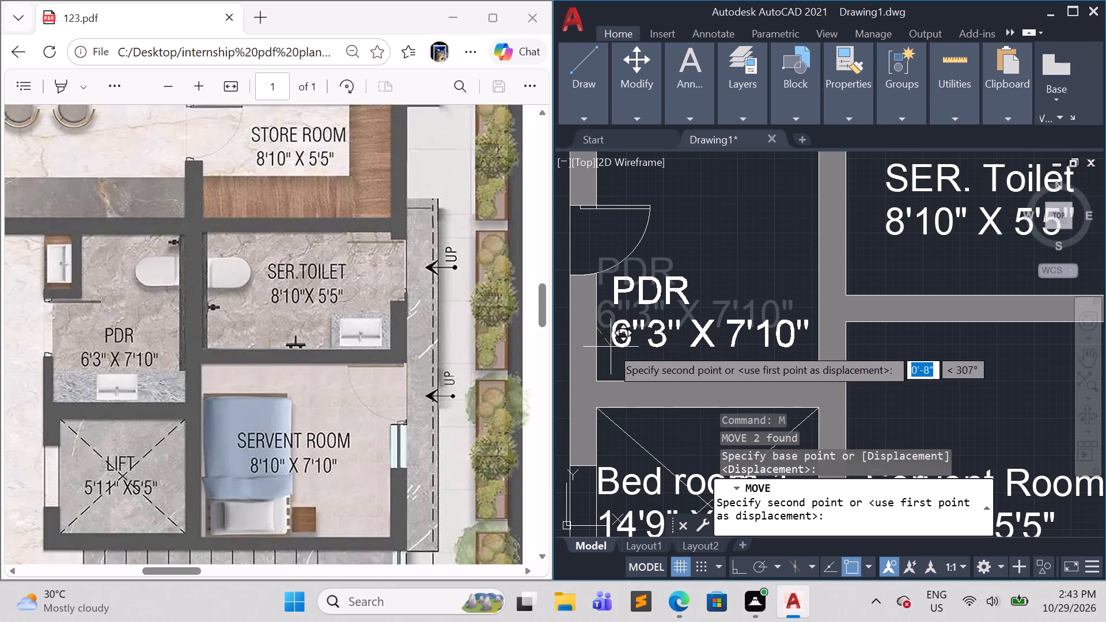
pyautogui.click(608, 361)
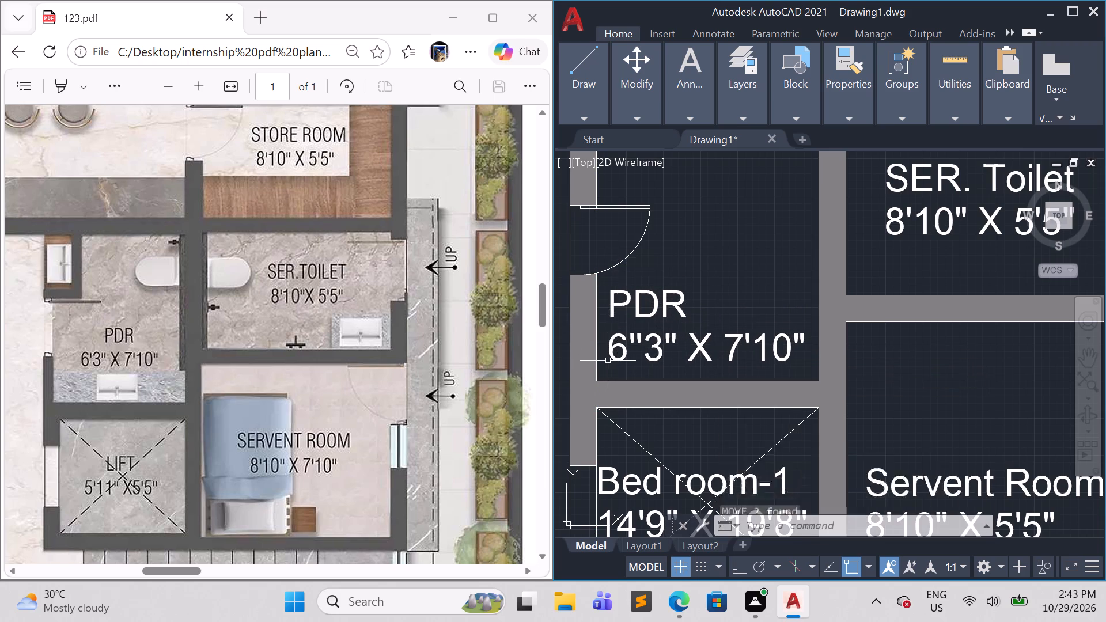
# Replace the first line of the copied bedroom label in the lift shaft with "LEFT".
pyautogui.scroll(-2, 647, 383)
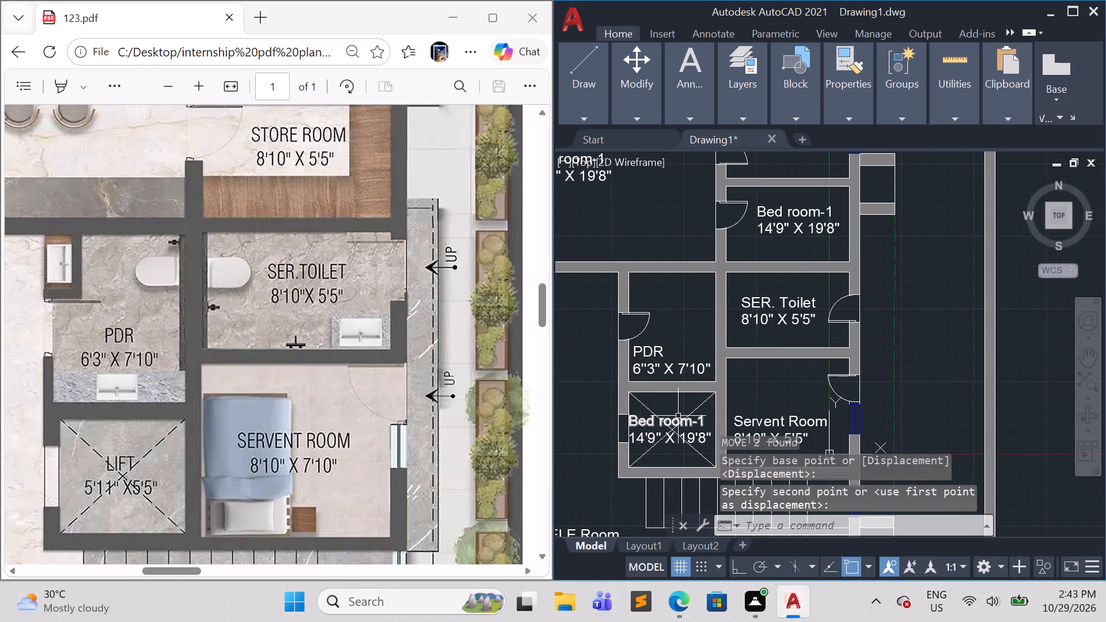
pyautogui.press('Escape')
pyautogui.doubleClick(670, 423)
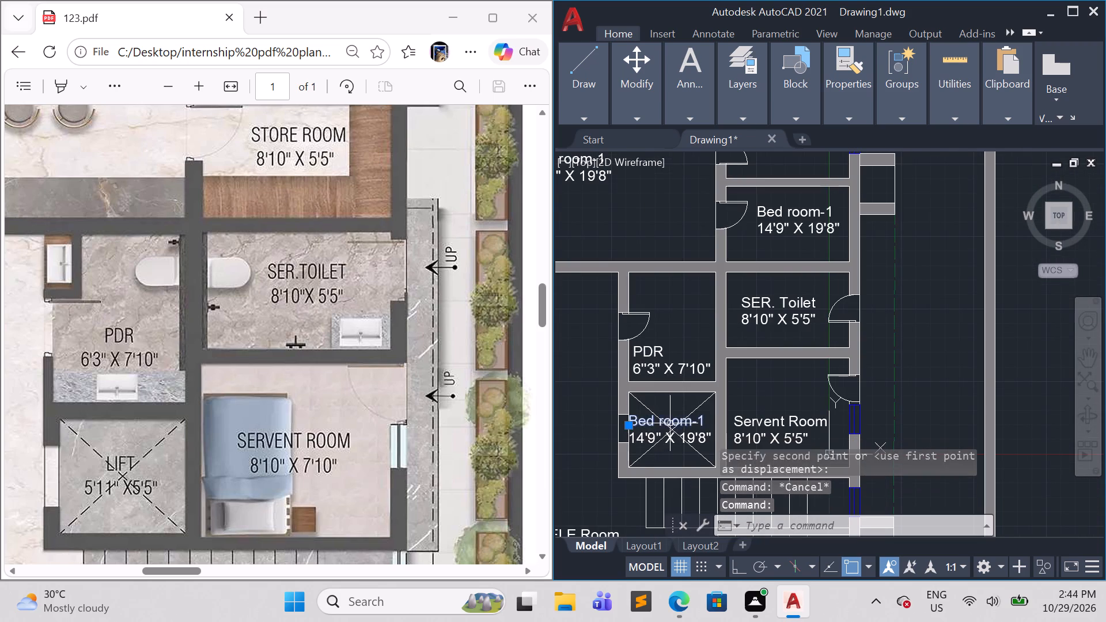
pyautogui.press('BackSpace')
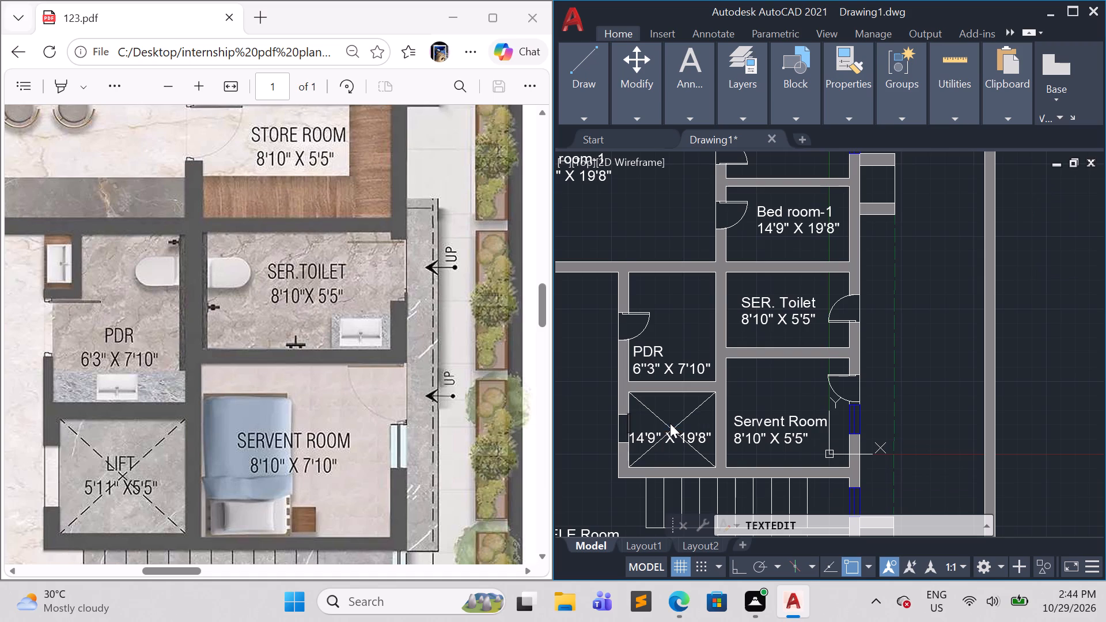
pyautogui.write('LEFT')
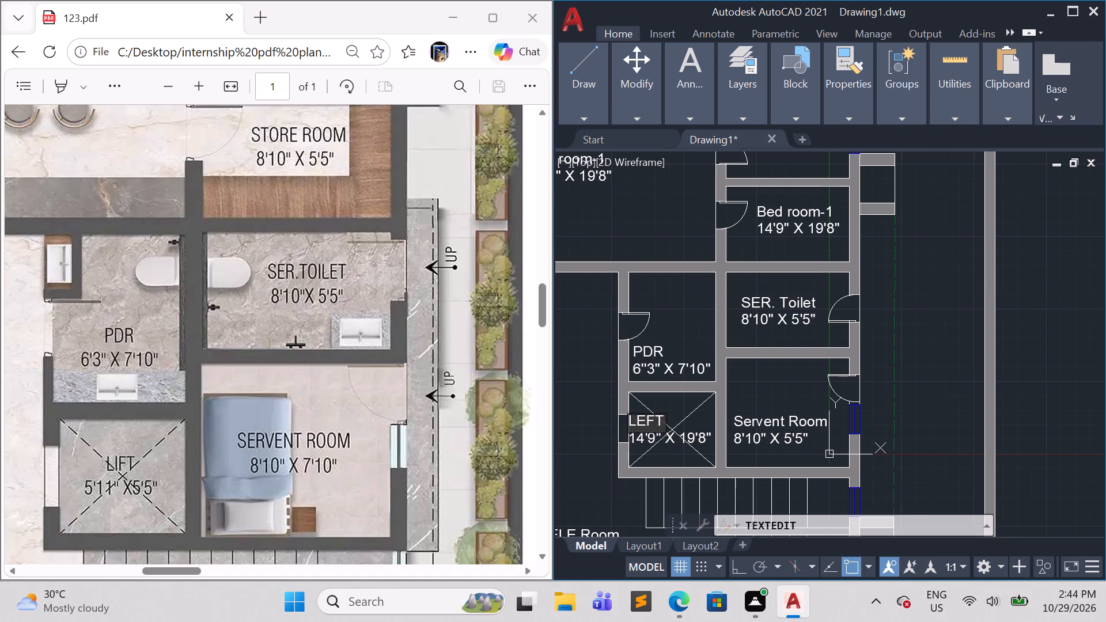
pyautogui.click(654, 432)
pyautogui.click(654, 432)
# Change the size line of the LEFT label in the lift shaft to 5'11" X 5'5".
pyautogui.doubleClick(652, 443)
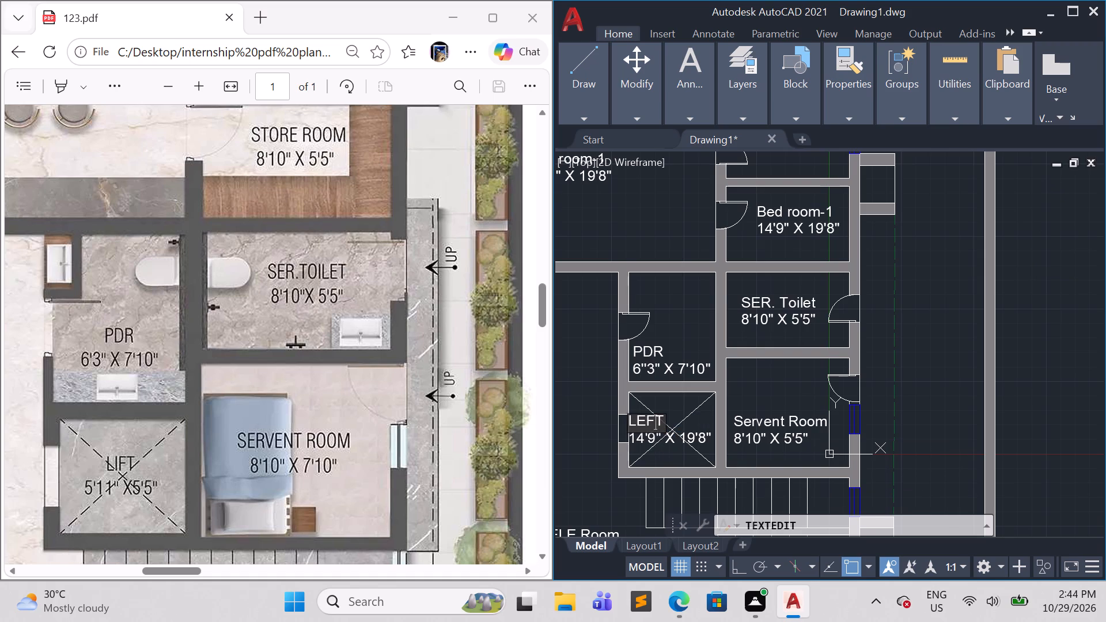
pyautogui.doubleClick(647, 439)
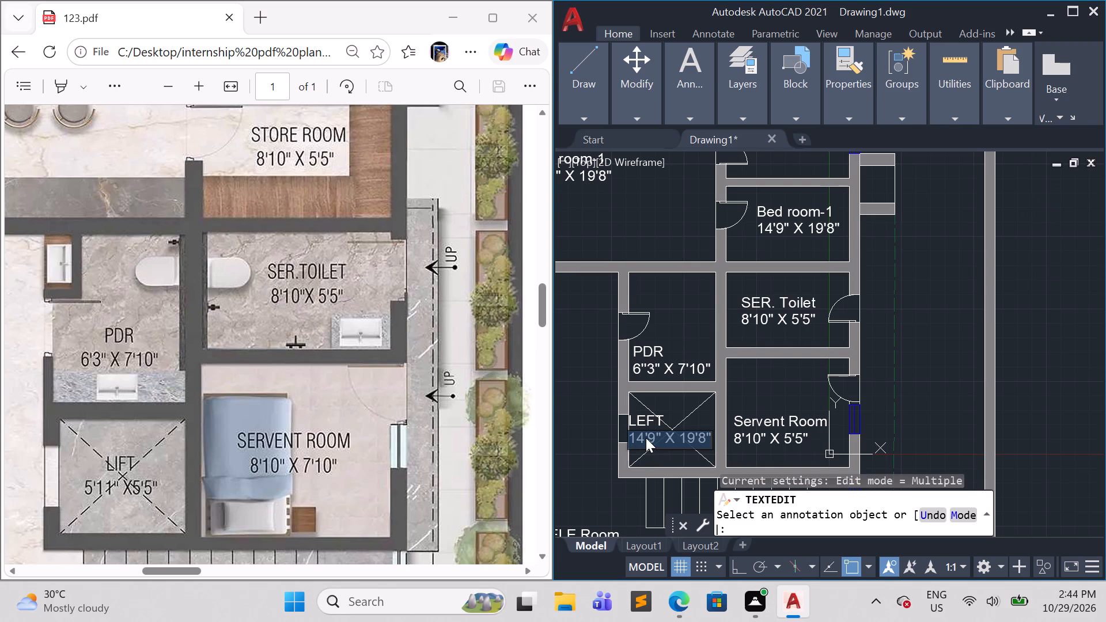
pyautogui.press('BackSpace')
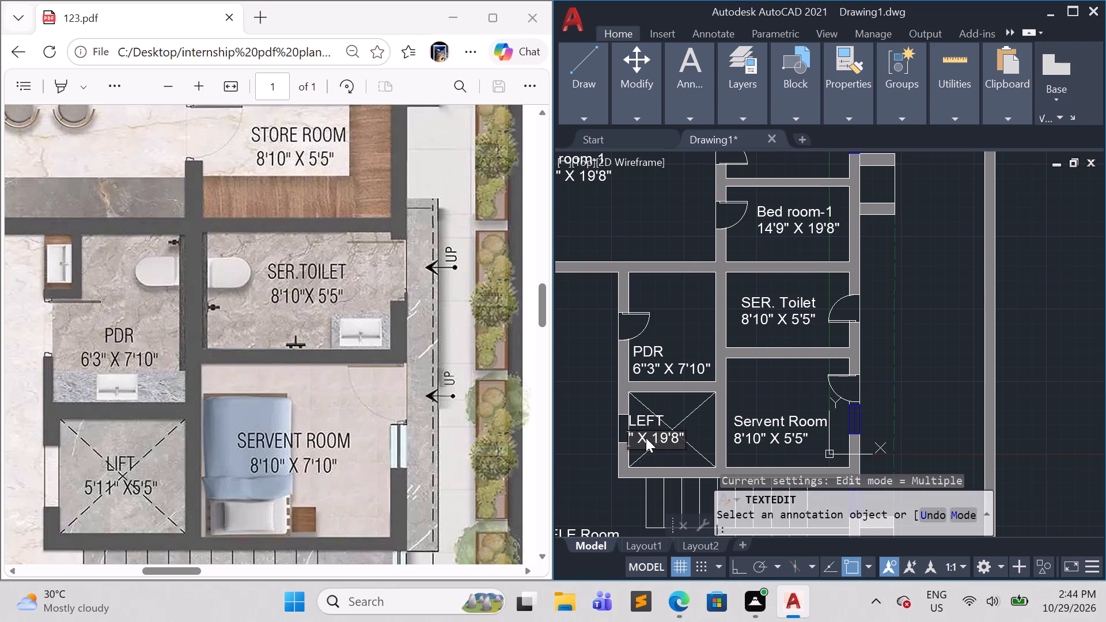
pyautogui.write("5'")
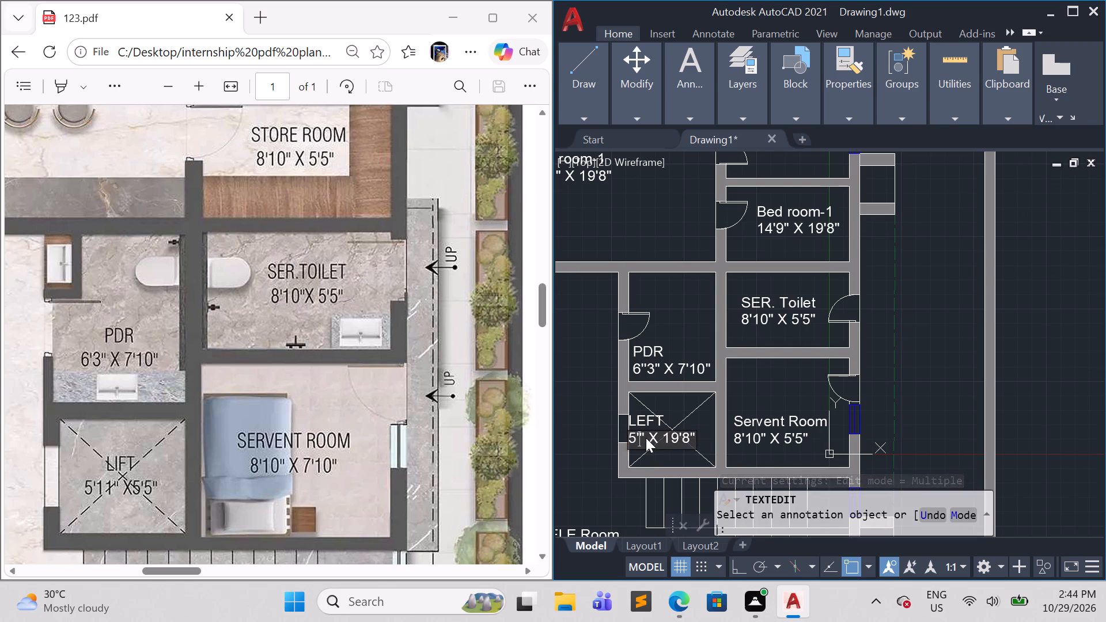
pyautogui.write('11')
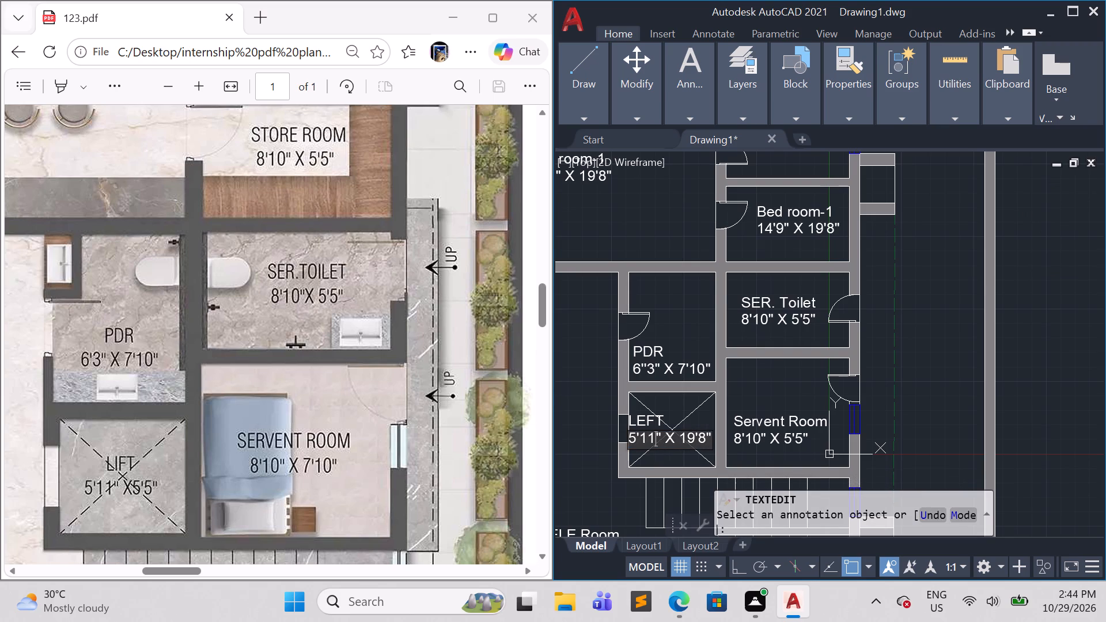
pyautogui.press('Right')
pyautogui.press('Right')
pyautogui.press('Right')
pyautogui.press('Right')
pyautogui.press('Right')
pyautogui.press('Right')
pyautogui.press('BackSpace')
pyautogui.press('BackSpace')
pyautogui.press('5')
pyautogui.press('Right')
pyautogui.press('Right')
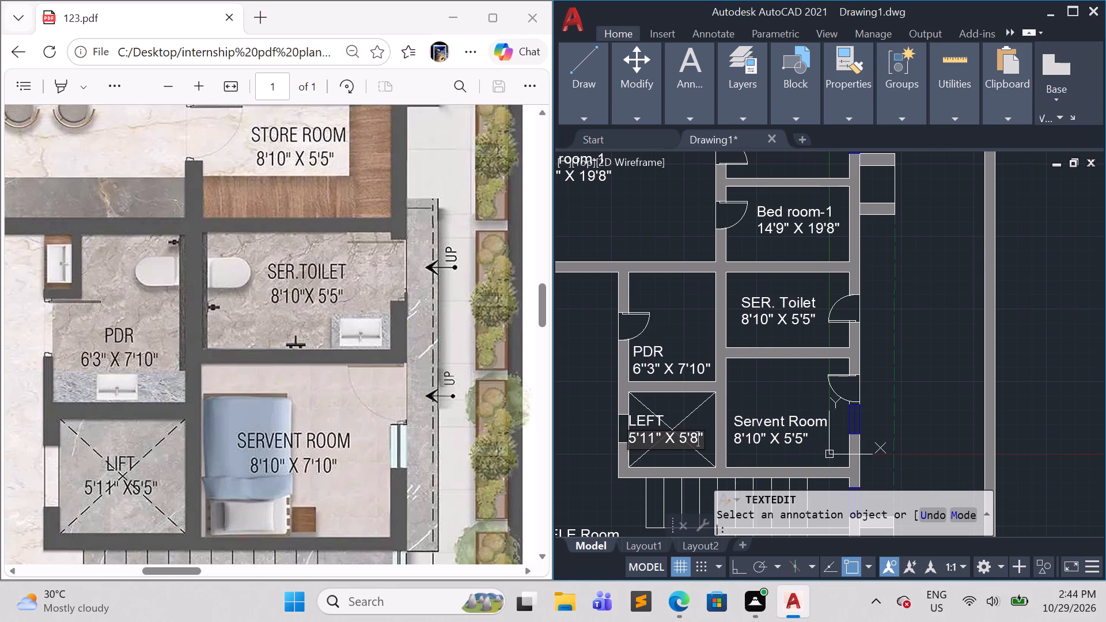
pyautogui.press('BackSpace')
pyautogui.press('5')
pyautogui.click(603, 456)
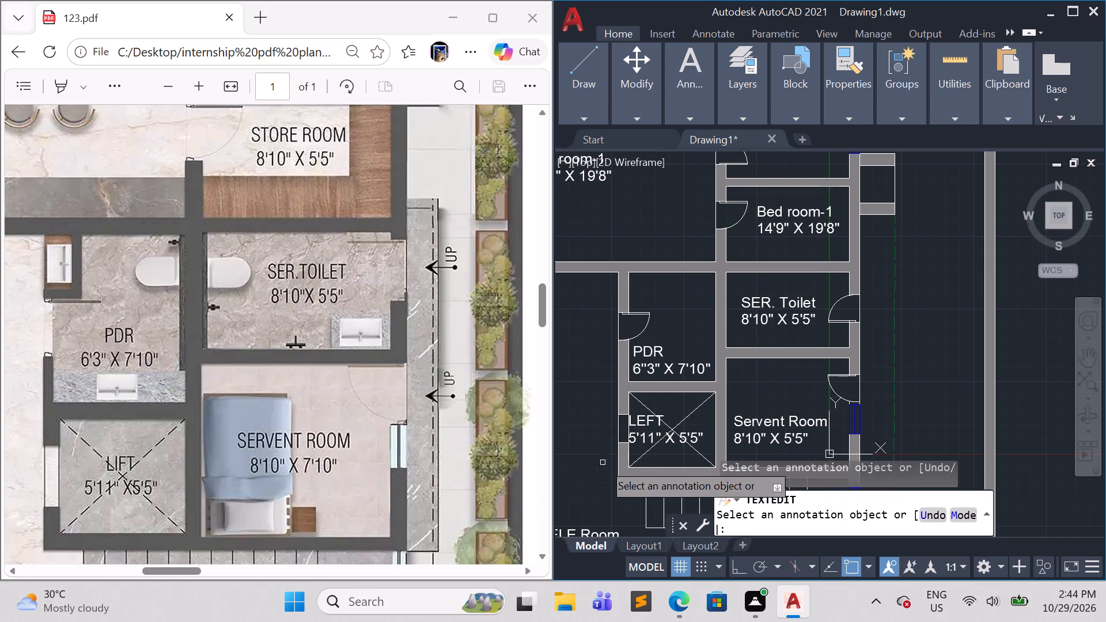
pyautogui.scroll(2, 649, 453)
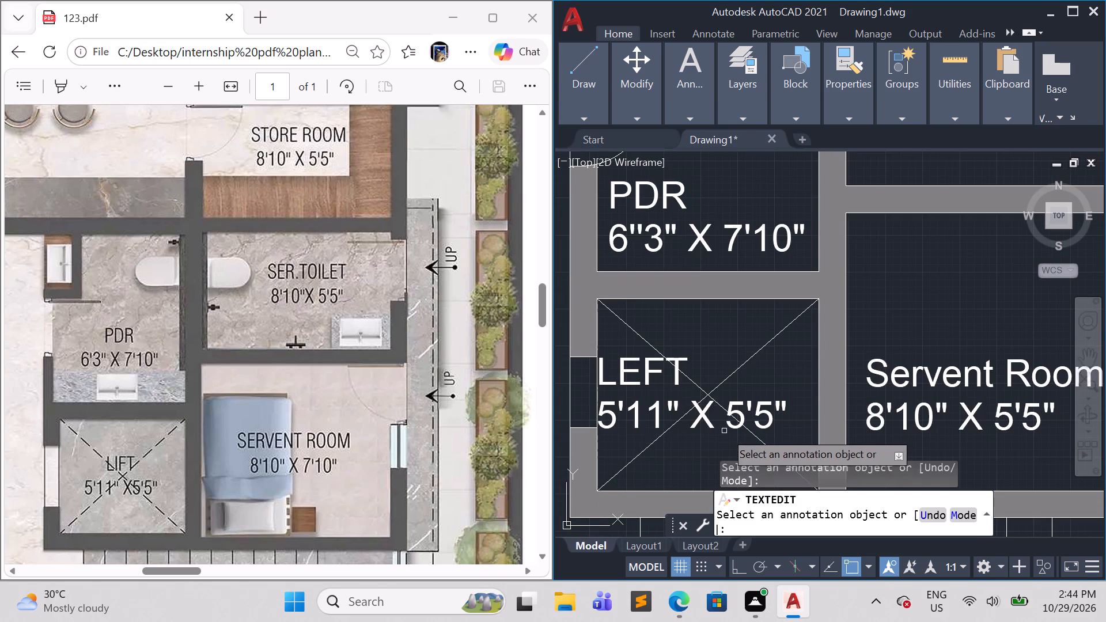
pyautogui.press('Escape')
# Move both lines of the LEFT label lower in the lift shaft and away from the door-side wall, keeping them inside.
pyautogui.click(711, 426)
pyautogui.click(673, 377)
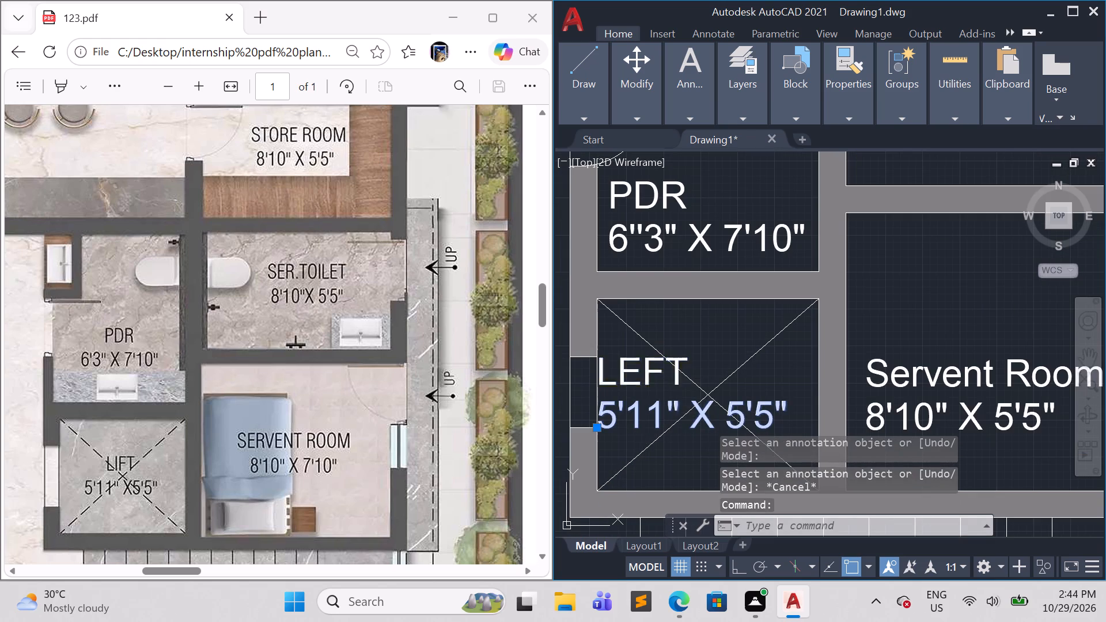
pyautogui.scroll(-3, 699, 411)
pyautogui.scroll(2, 685, 423)
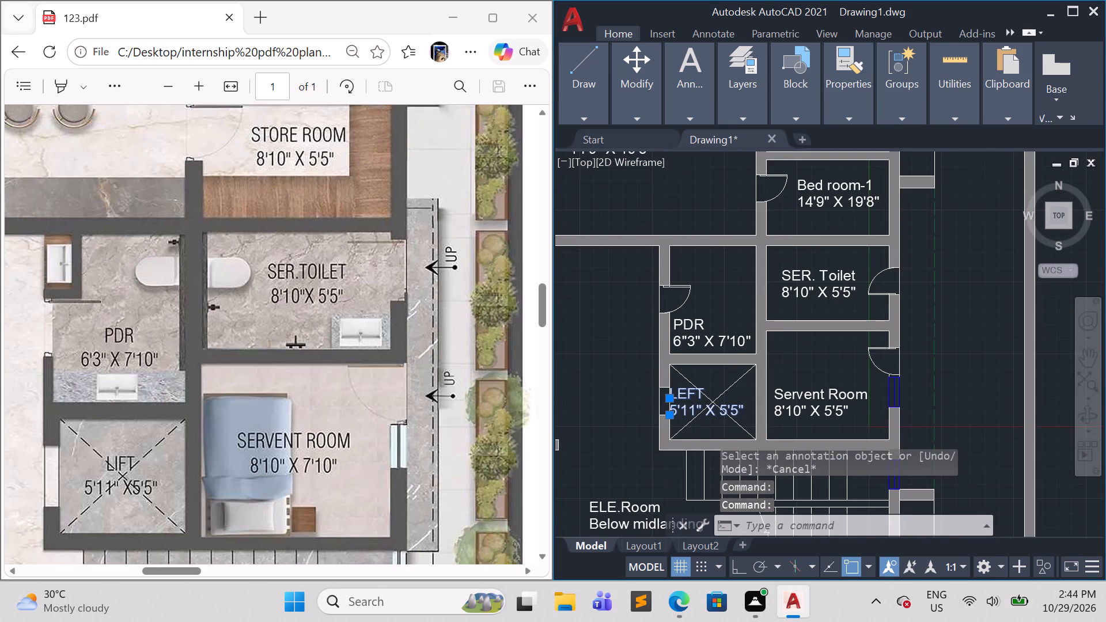
pyautogui.press('m')
pyautogui.press('Return')
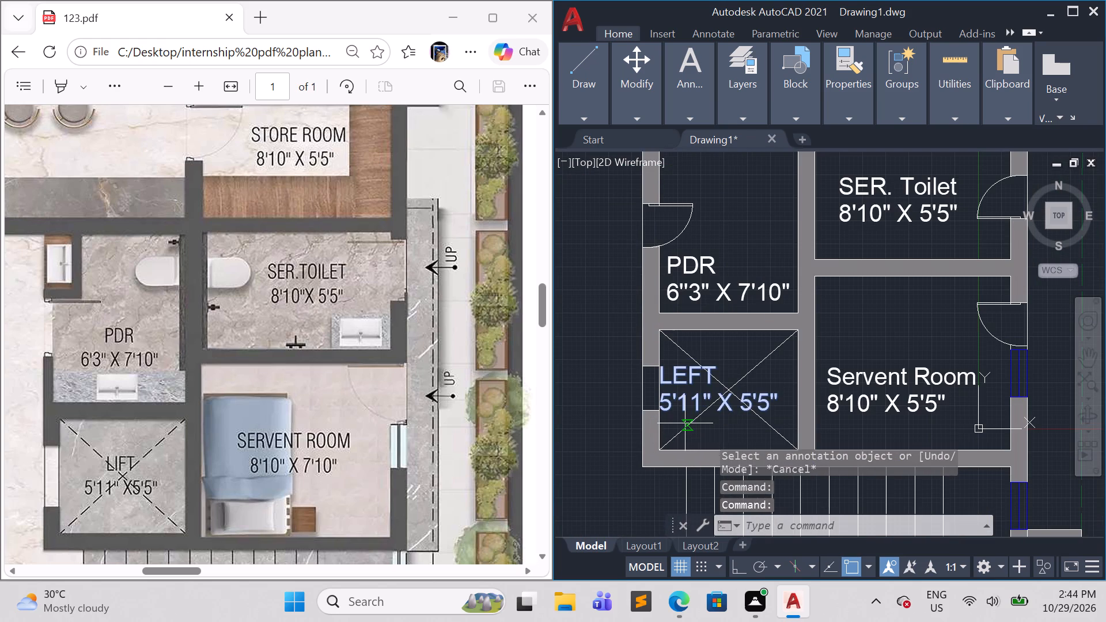
pyautogui.click(662, 413)
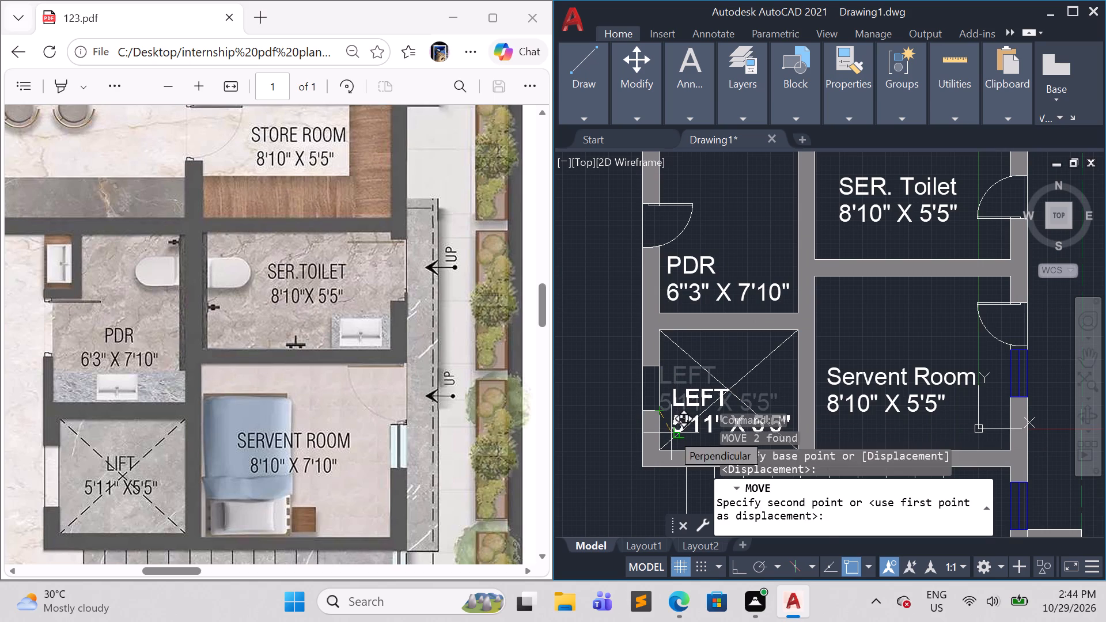
pyautogui.click(671, 433)
pyautogui.press('Escape')
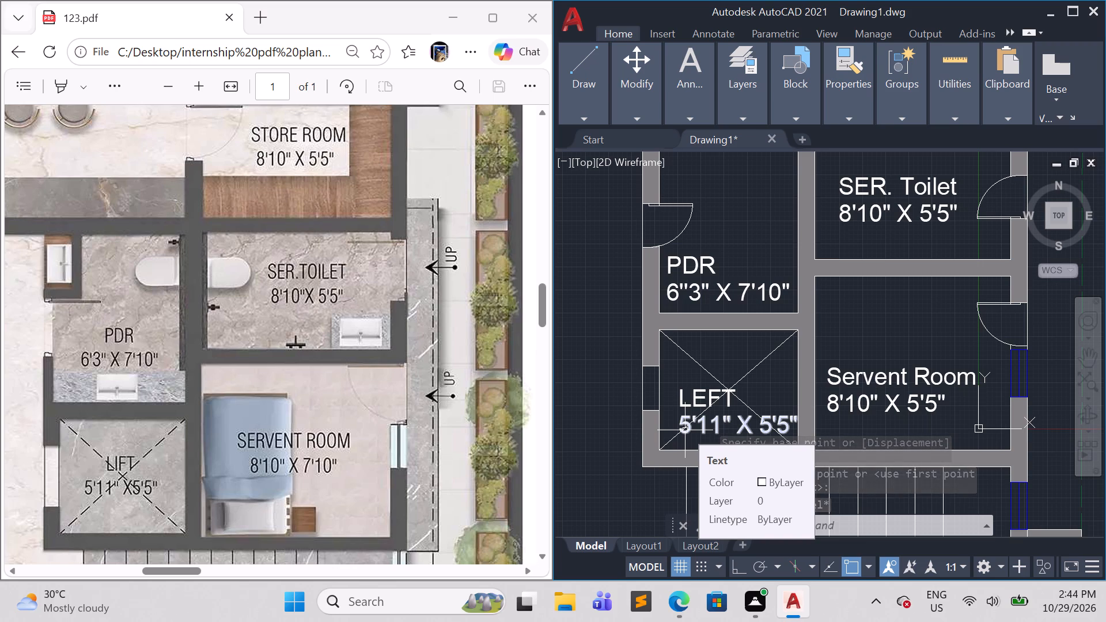
# Replace the first line of the copied bedroom label in the central living area with "Living room", following the reference PDF.
pyautogui.scroll(-4, 688, 419)
pyautogui.scroll(3, 637, 416)
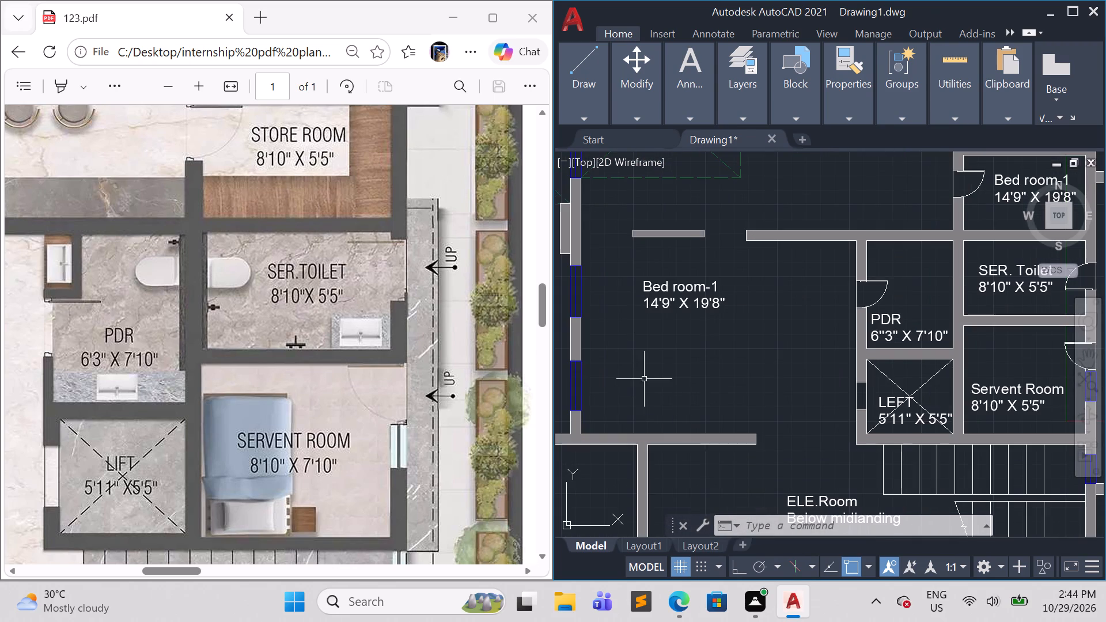
pyautogui.moveTo(665, 366); pyautogui.dragTo(795, 405, button='middle')
pyautogui.scroll(-1, 668, 368)
pyautogui.scroll(-3, 204, 390)
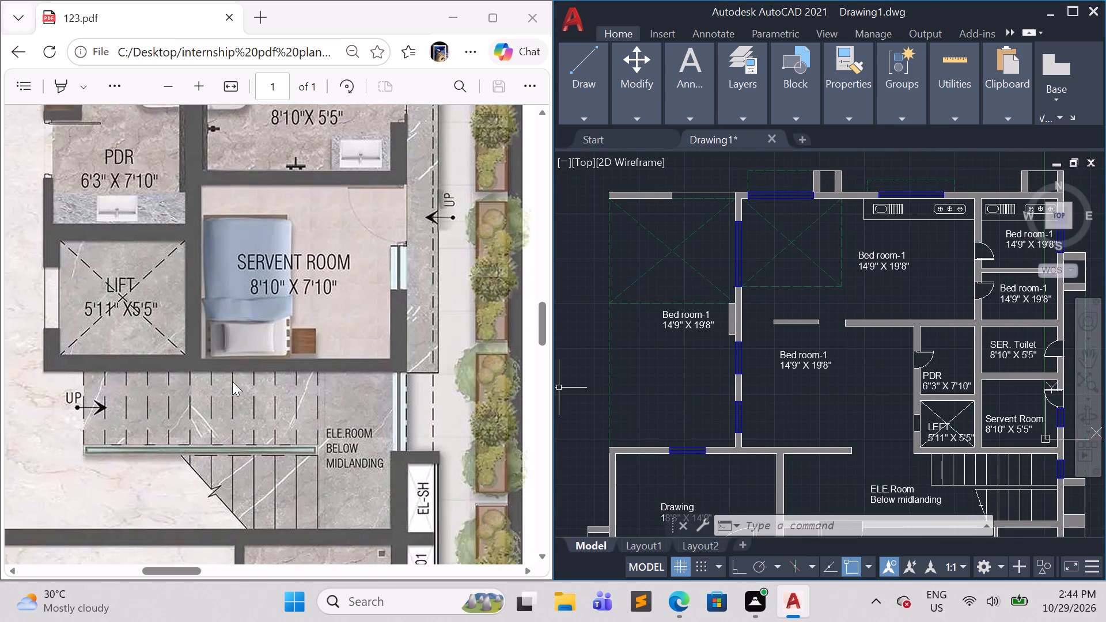
pyautogui.scroll(2, 206, 366)
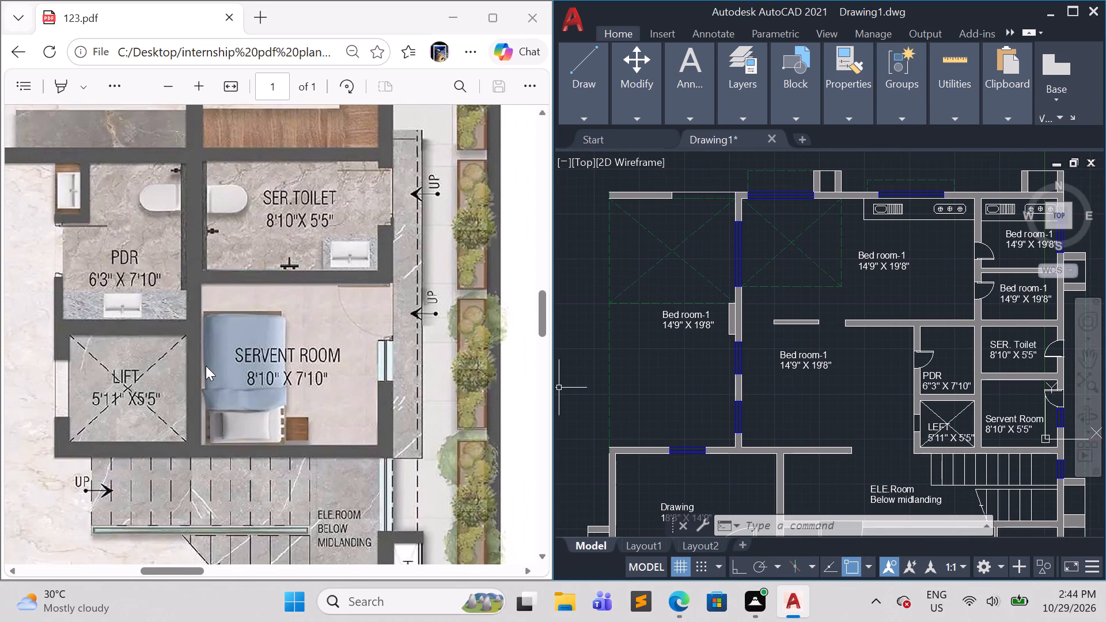
pyautogui.click(206, 366)
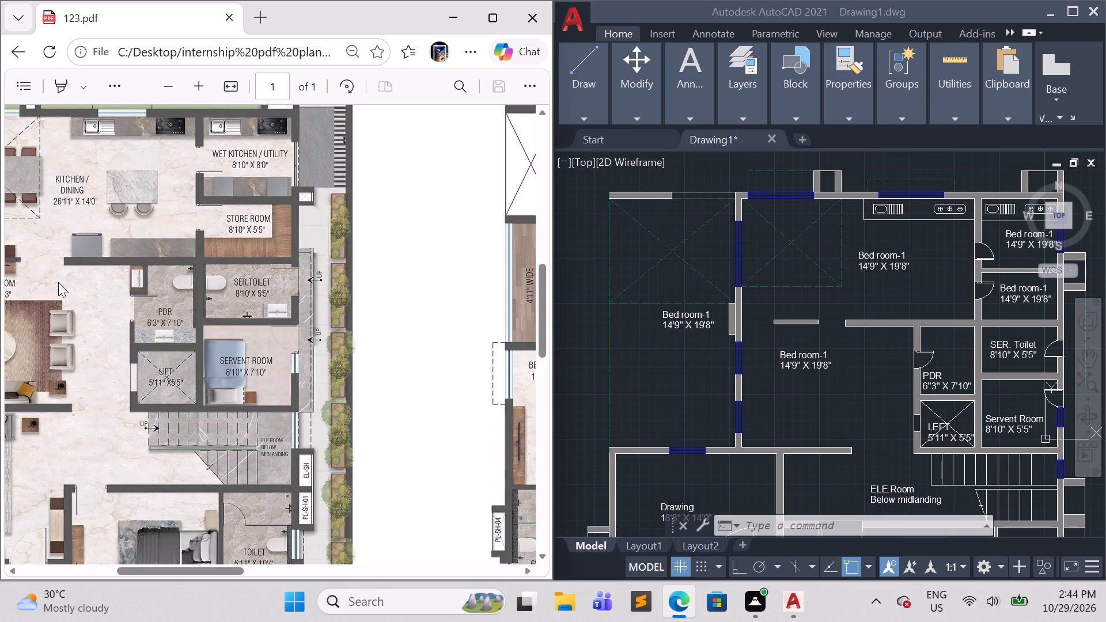
pyautogui.hscroll(3, 58, 282)
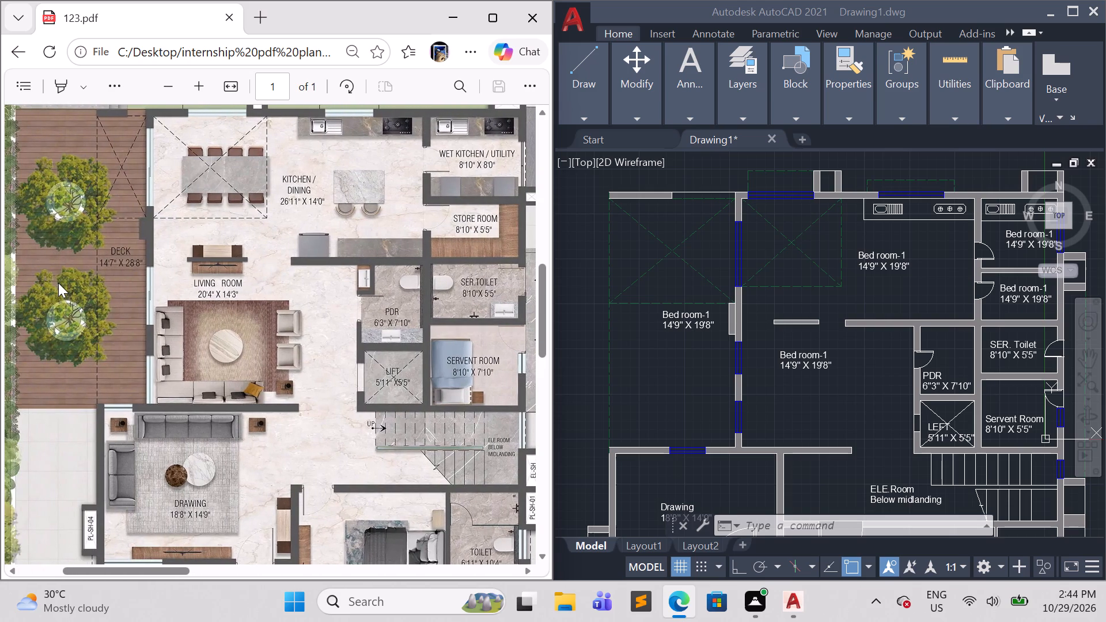
pyautogui.scroll(3, 805, 389)
pyautogui.doubleClick(809, 266)
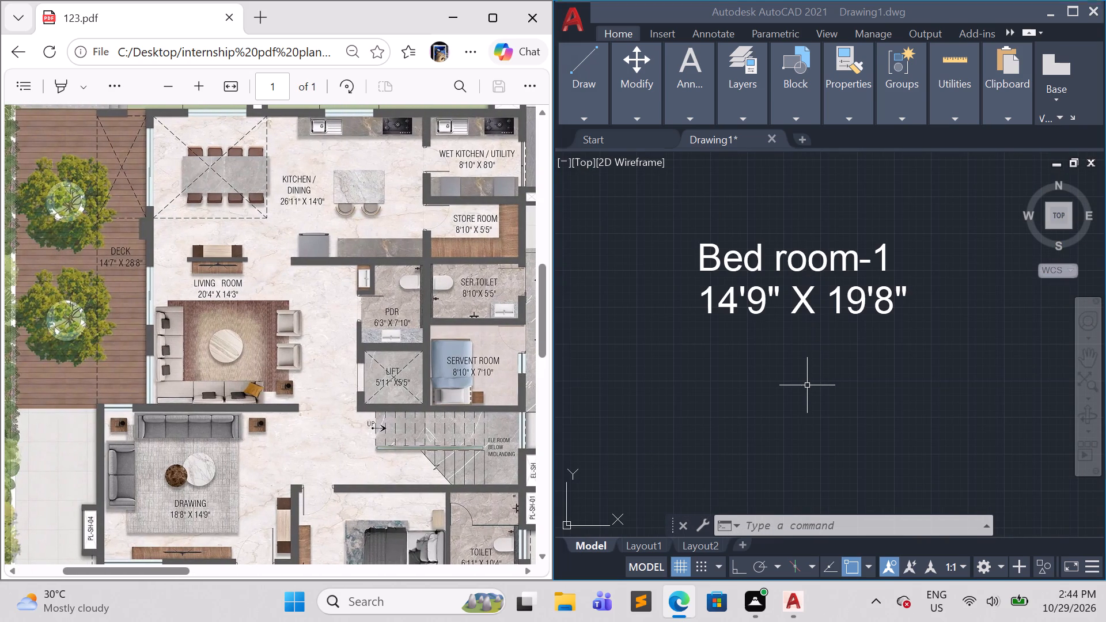
pyautogui.doubleClick(809, 266)
pyautogui.press('BackSpace')
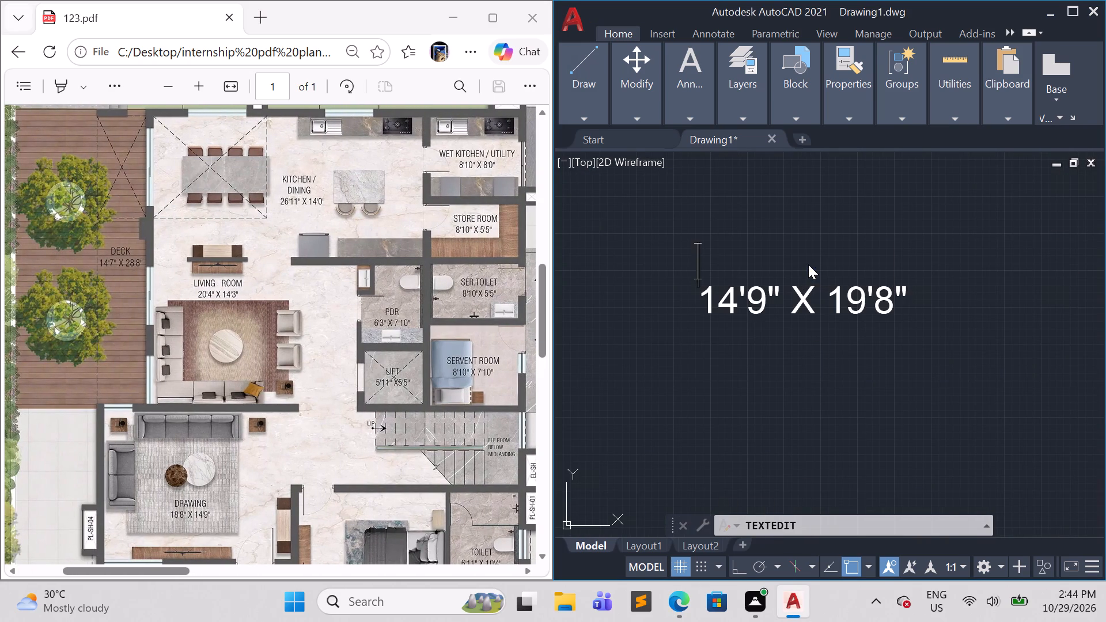
pyautogui.write('LI')
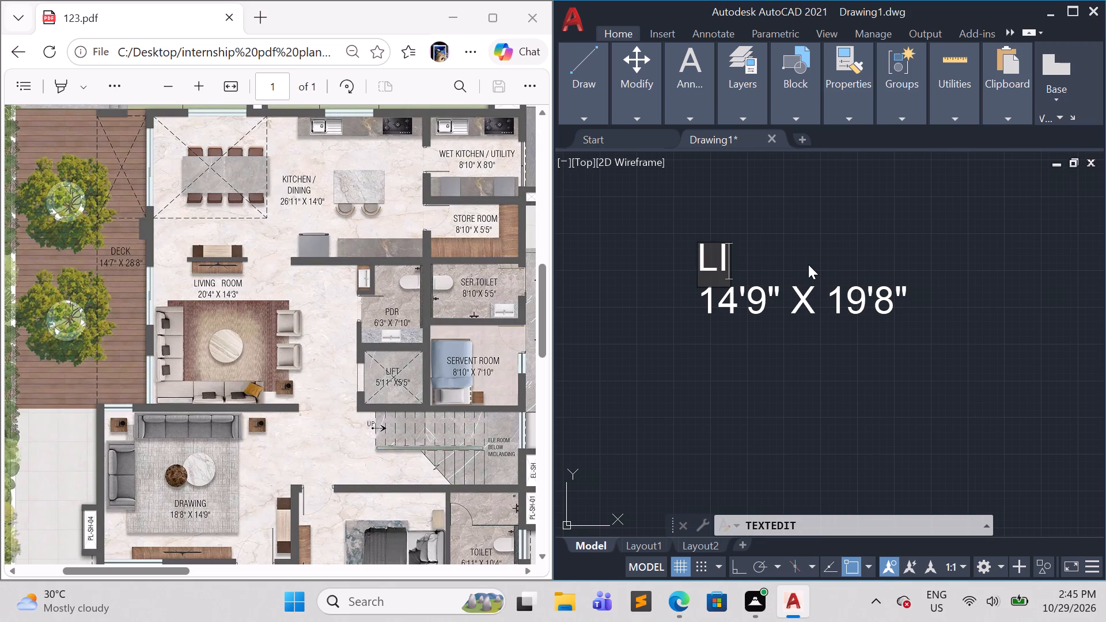
pyautogui.press('BackSpace')
pyautogui.write('iving roo')
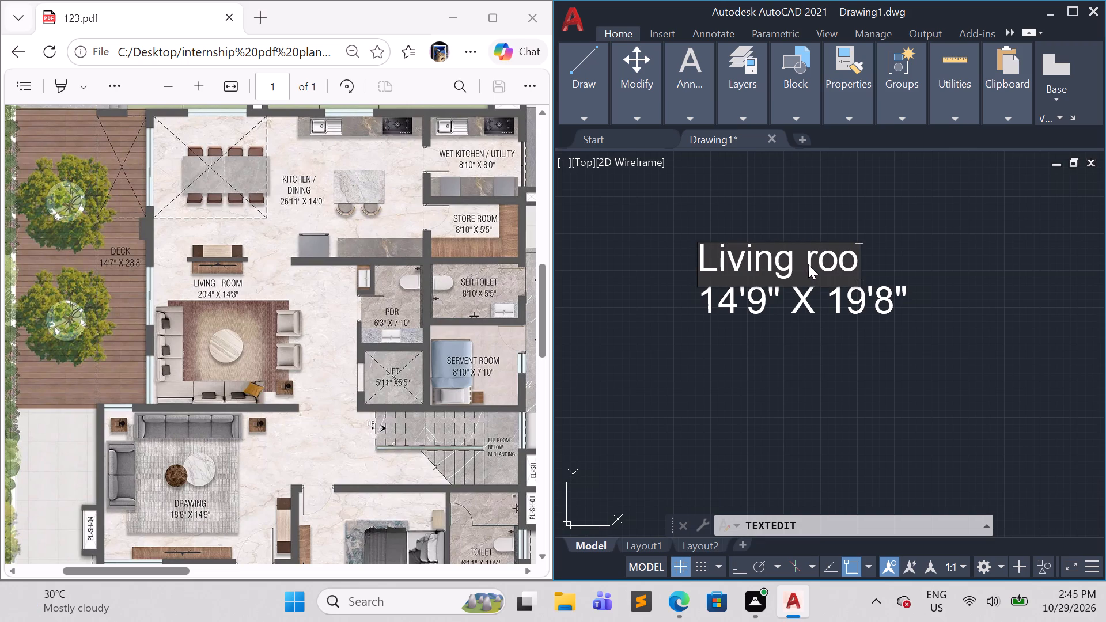
pyautogui.press('m')
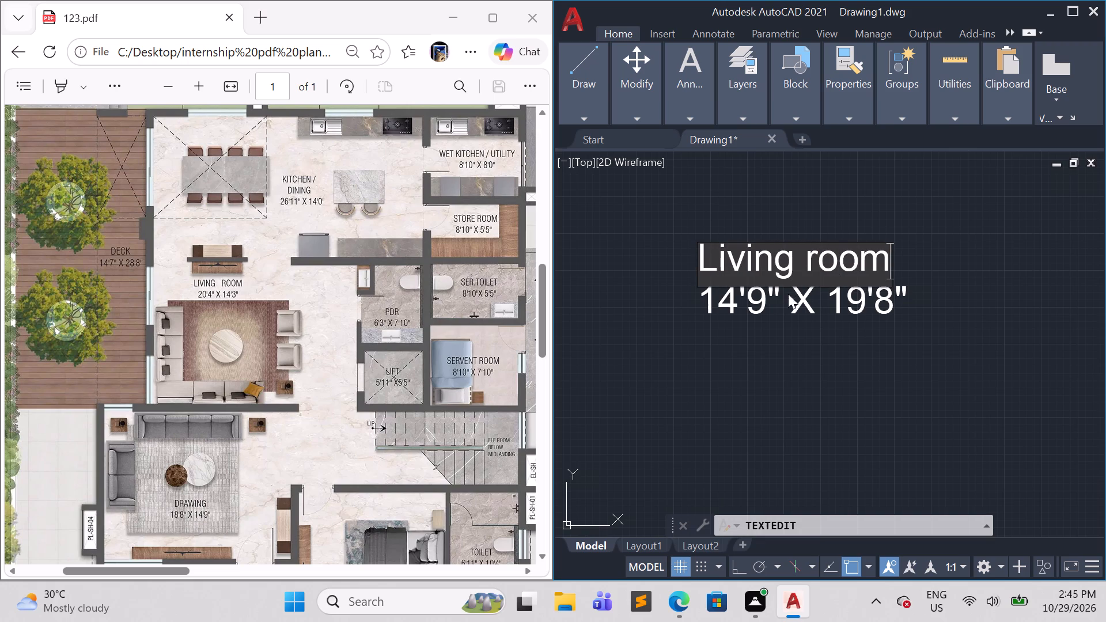
# Change the size line of the Living room label to 20'4" X 14'3", following the reference PDF.
pyautogui.doubleClick(767, 296)
pyautogui.click(765, 296)
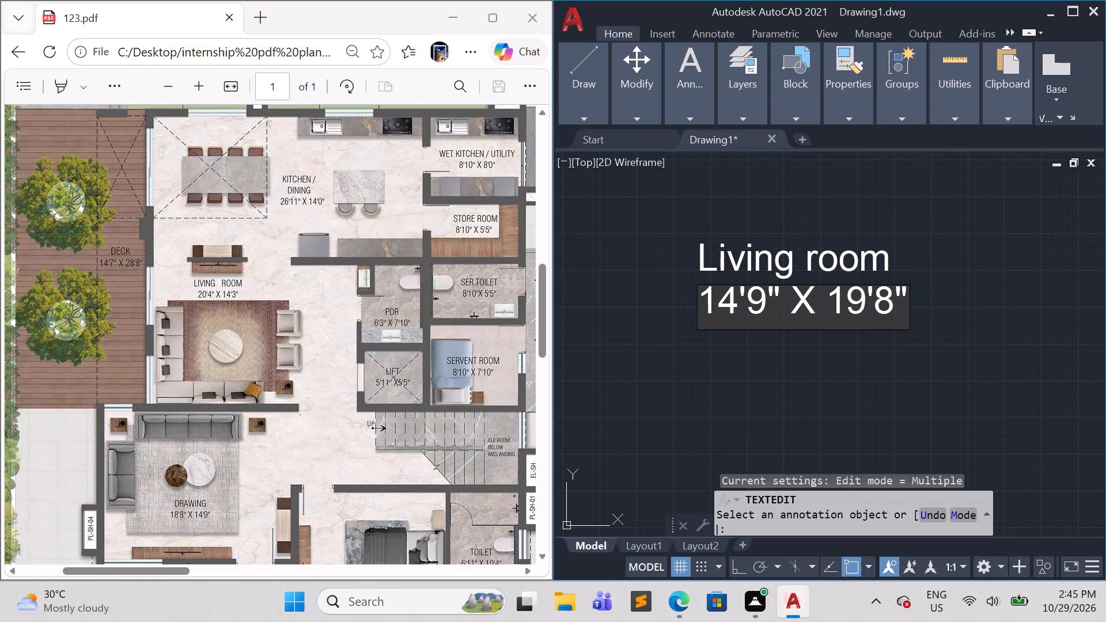
pyautogui.press('BackSpace')
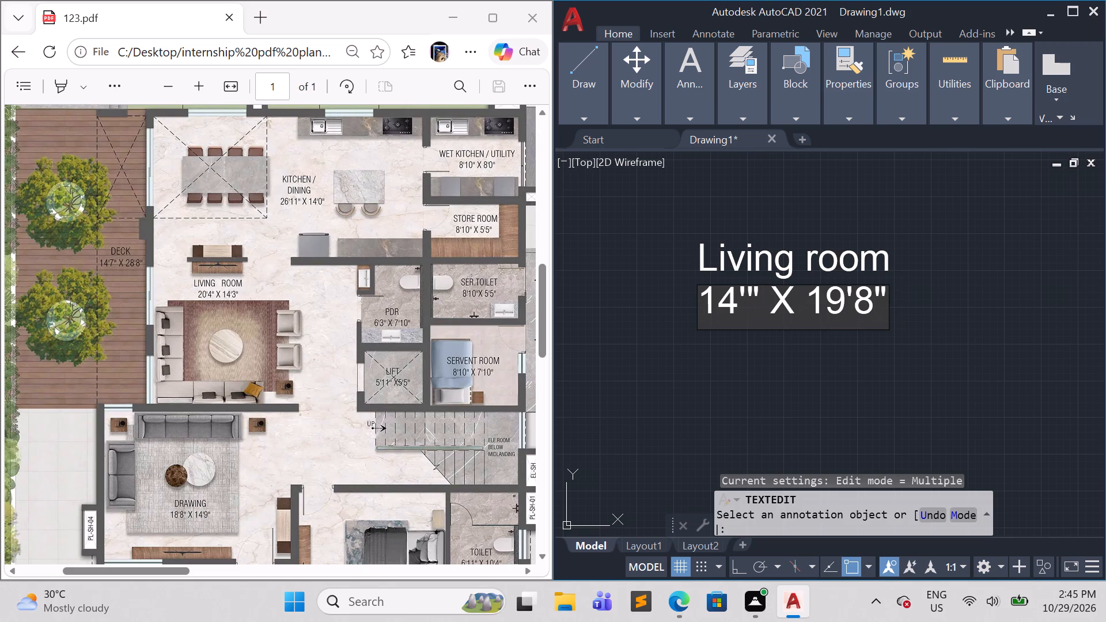
pyautogui.press('4')
pyautogui.press('Left')
pyautogui.press('Left')
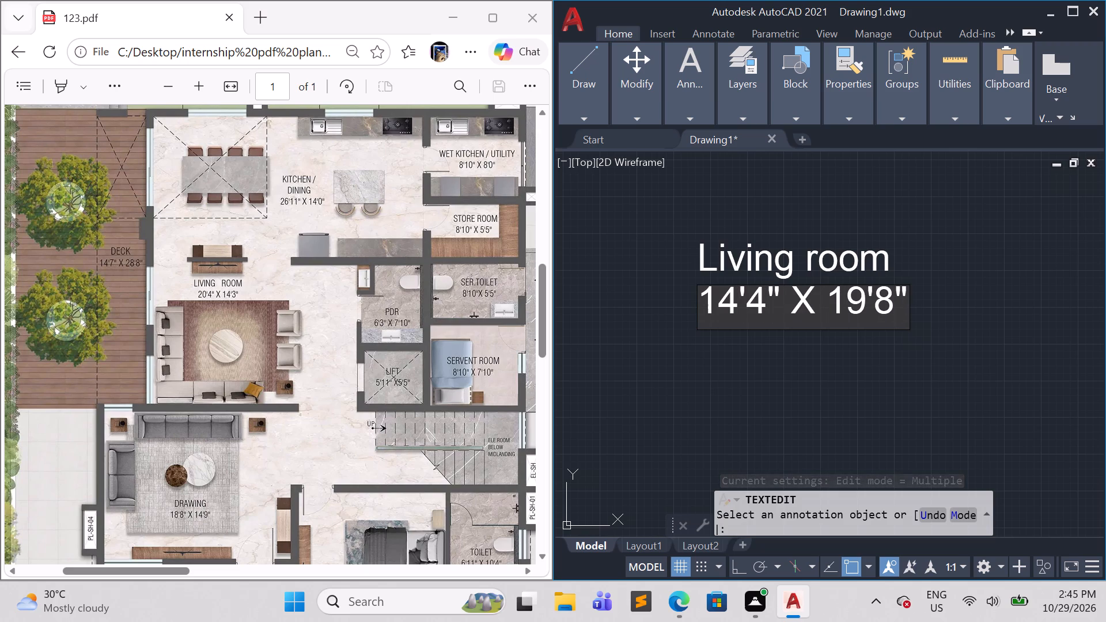
pyautogui.press('BackSpace')
pyautogui.press('BackSpace')
pyautogui.write('20')
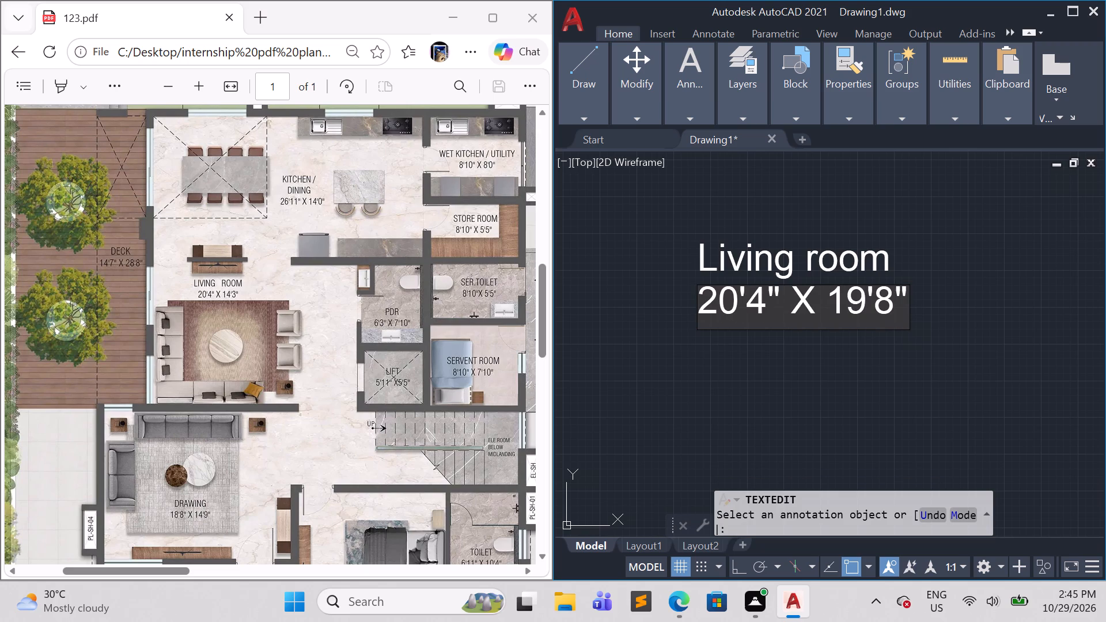
pyautogui.press('Right')
pyautogui.press('Right')
pyautogui.press('Right')
pyautogui.press('Right')
pyautogui.press('Right')
pyautogui.press('Right')
pyautogui.press('Right')
pyautogui.press('Right')
pyautogui.press('Right')
pyautogui.press('Right')
pyautogui.press('Right')
pyautogui.press('Right')
pyautogui.press('Right')
pyautogui.press('Right')
pyautogui.press('Left')
pyautogui.press('BackSpace')
pyautogui.press('3')
pyautogui.press('Left')
pyautogui.press('Left')
pyautogui.press('Left')
pyautogui.press('Left')
pyautogui.press('Left')
pyautogui.press('Left')
pyautogui.press('Left')
pyautogui.press('Left')
pyautogui.press('BackSpace')
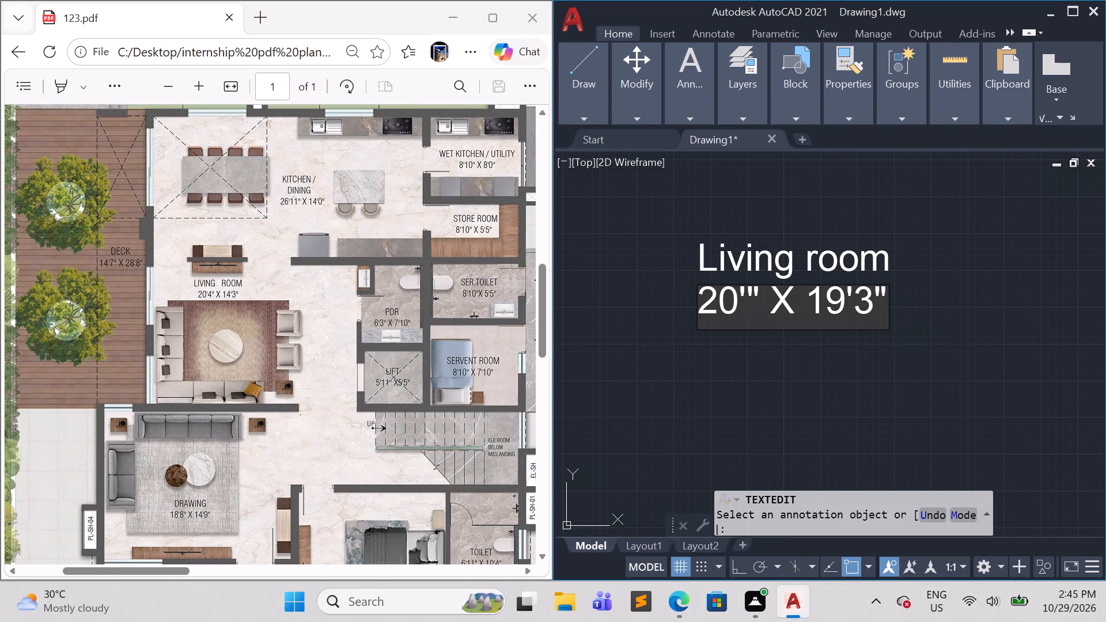
pyautogui.write('14')
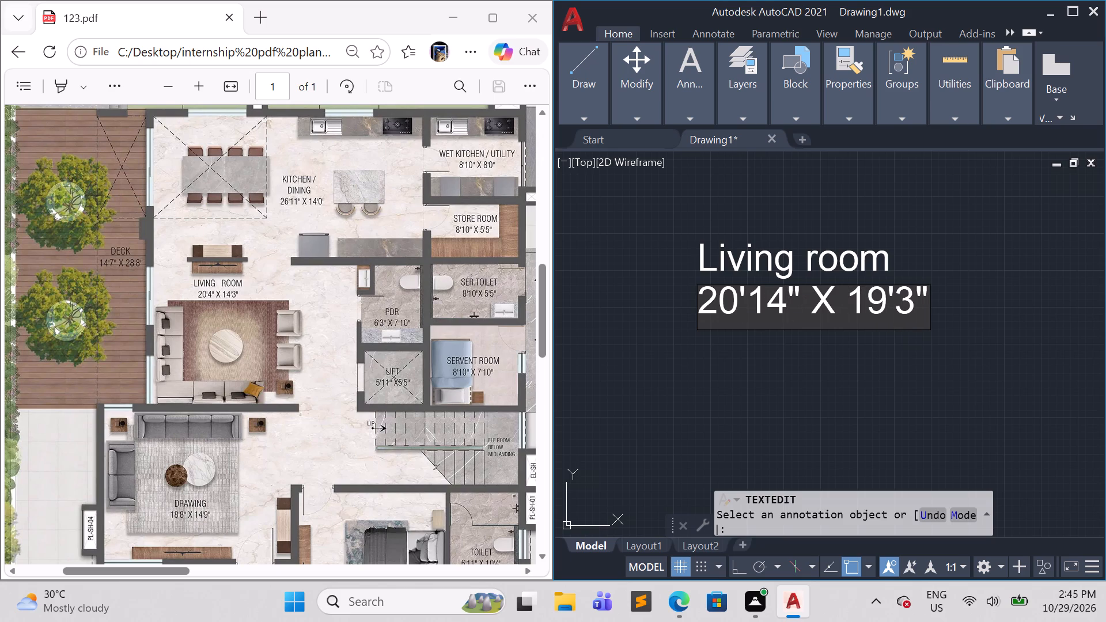
pyautogui.press('Left')
pyautogui.press('BackSpace')
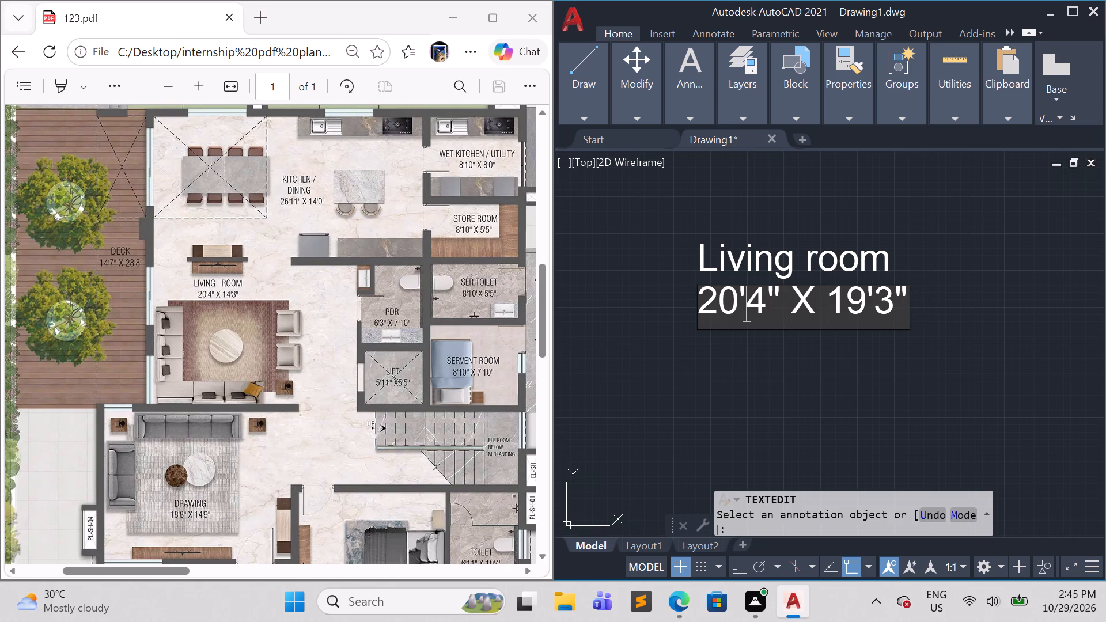
pyautogui.press('Right')
pyautogui.press('Right')
pyautogui.press('Right')
pyautogui.press('Right')
pyautogui.press('Right')
pyautogui.press('Right')
pyautogui.press('Right')
pyautogui.press('BackSpace')
pyautogui.press('4')
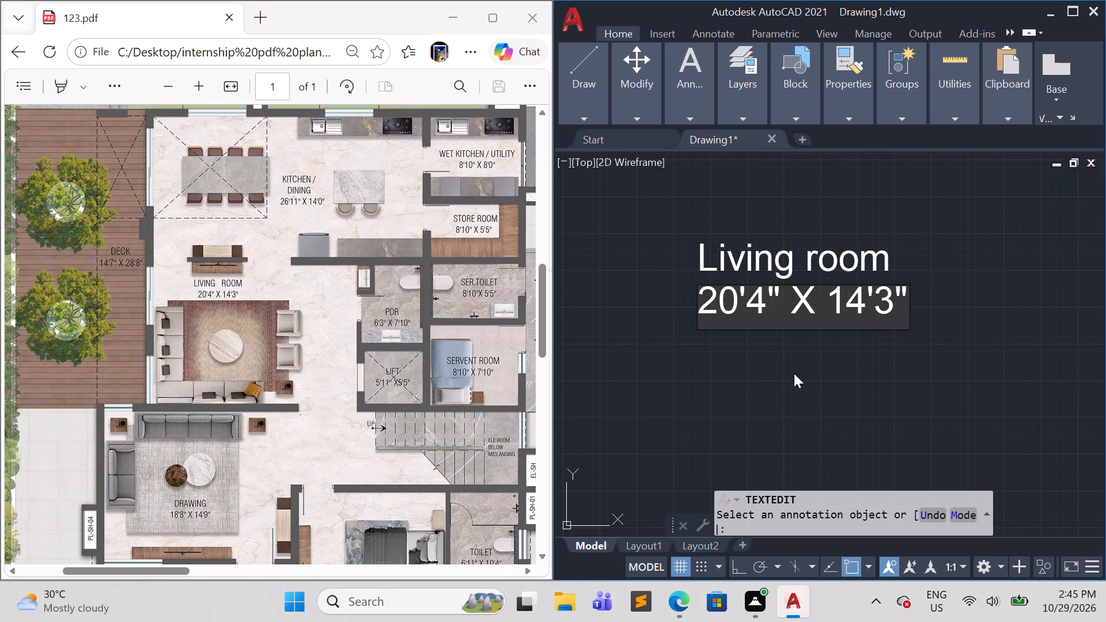
pyautogui.click(794, 393)
pyautogui.scroll(-4, 781, 391)
pyautogui.scroll(3, 858, 371)
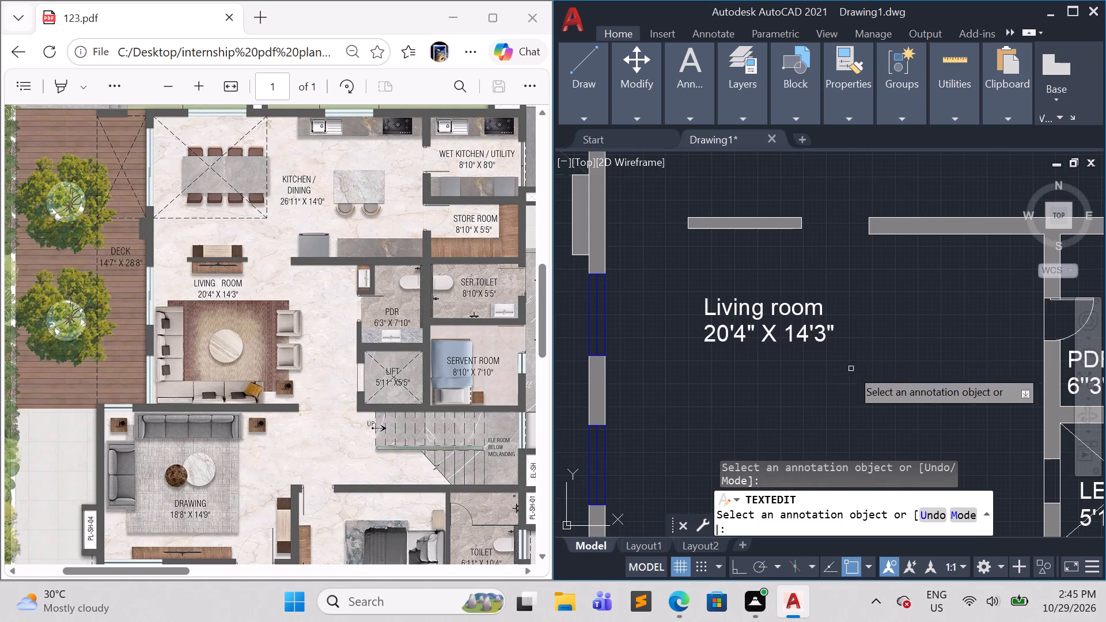
pyautogui.click(832, 362)
pyautogui.click(699, 299)
pyautogui.press('Escape')
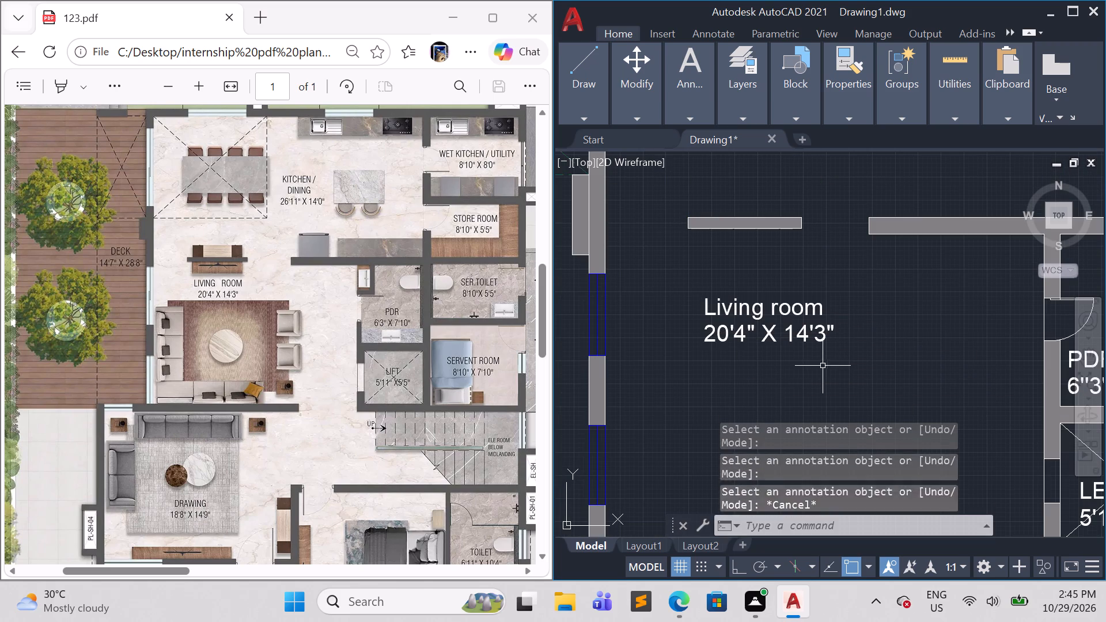
# Scale up both lines of the Living room label by a factor of about 2 from the start of its size line.
pyautogui.click(823, 366)
pyautogui.click(723, 293)
pyautogui.write('sc')
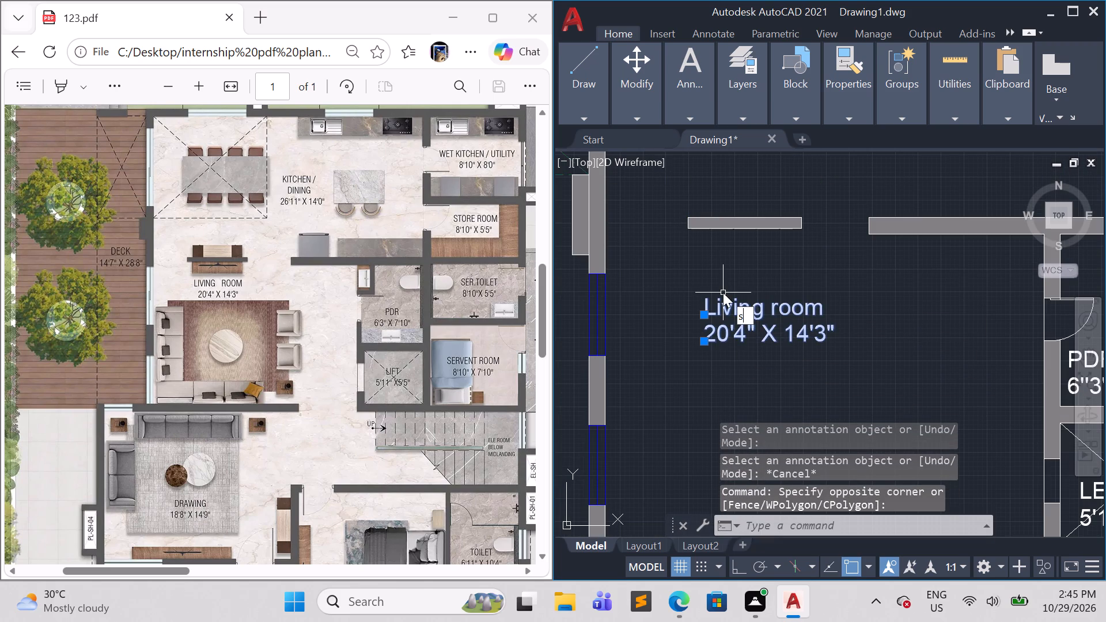
pyautogui.press('Return')
pyautogui.click(709, 343)
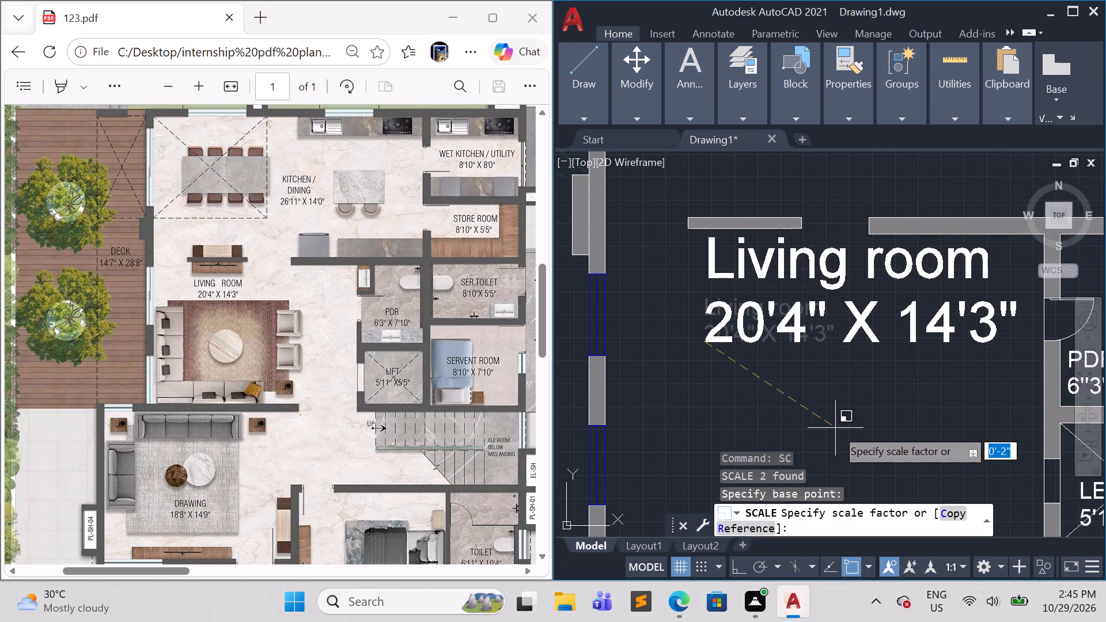
pyautogui.click(835, 428)
pyautogui.scroll(-2, 915, 413)
pyautogui.press('Escape')
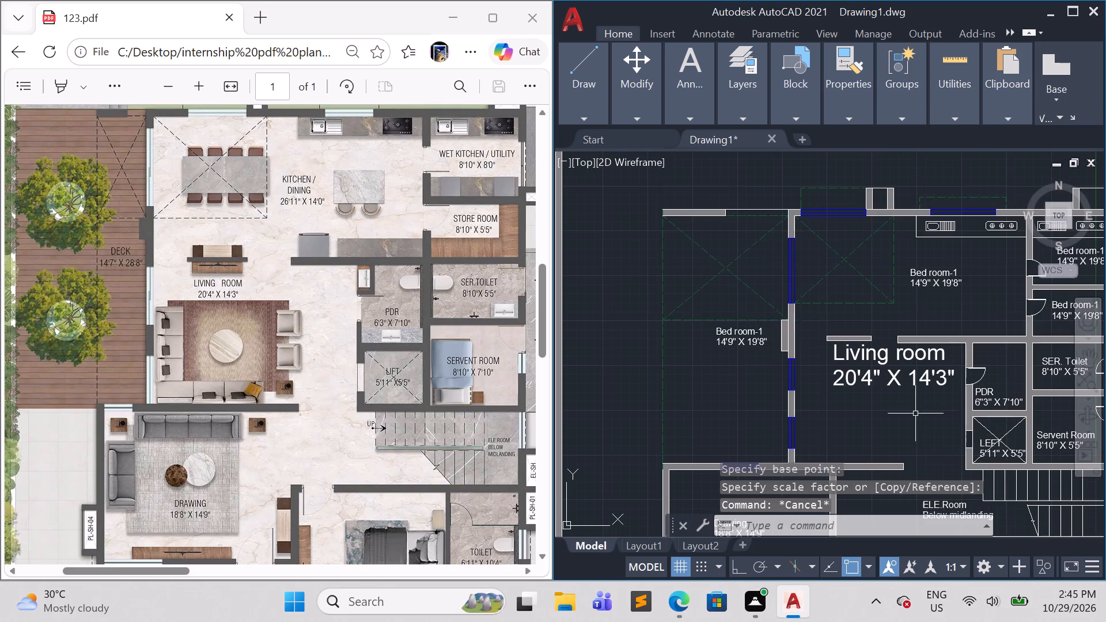
# Move the enlarged Living room label lower in the living area, clear of the short wall segment above it.
pyautogui.click(897, 376)
pyautogui.click(878, 360)
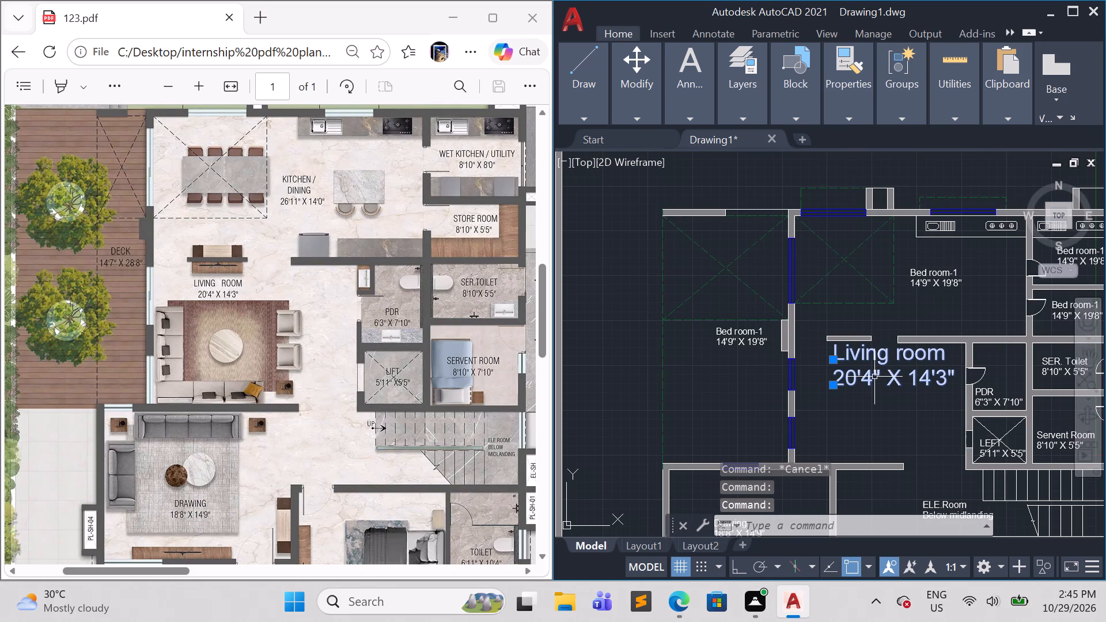
pyautogui.press('m')
pyautogui.press('Return')
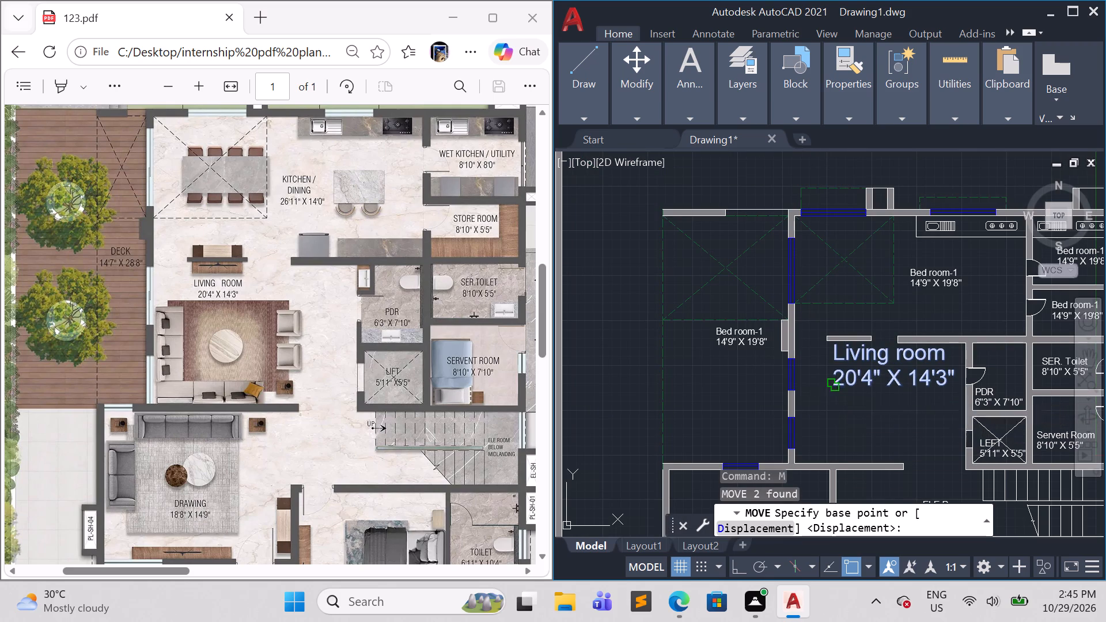
pyautogui.click(835, 390)
pyautogui.click(819, 435)
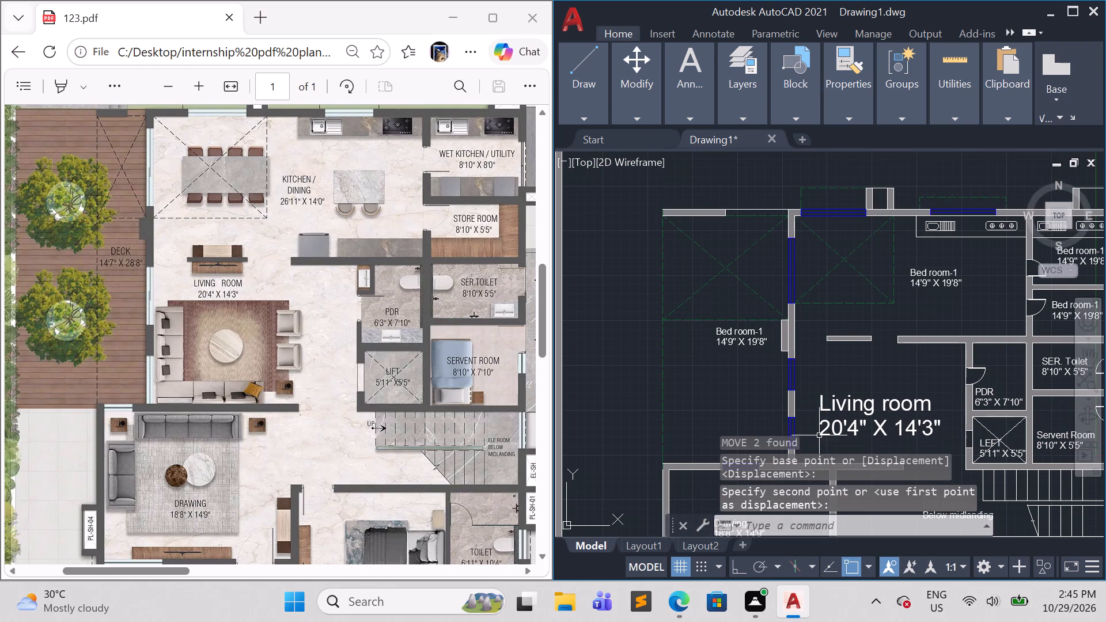
# Replace the first line of the copied bedroom label in the outdoor area beside the living room with "DECK".
pyautogui.scroll(1, 748, 369)
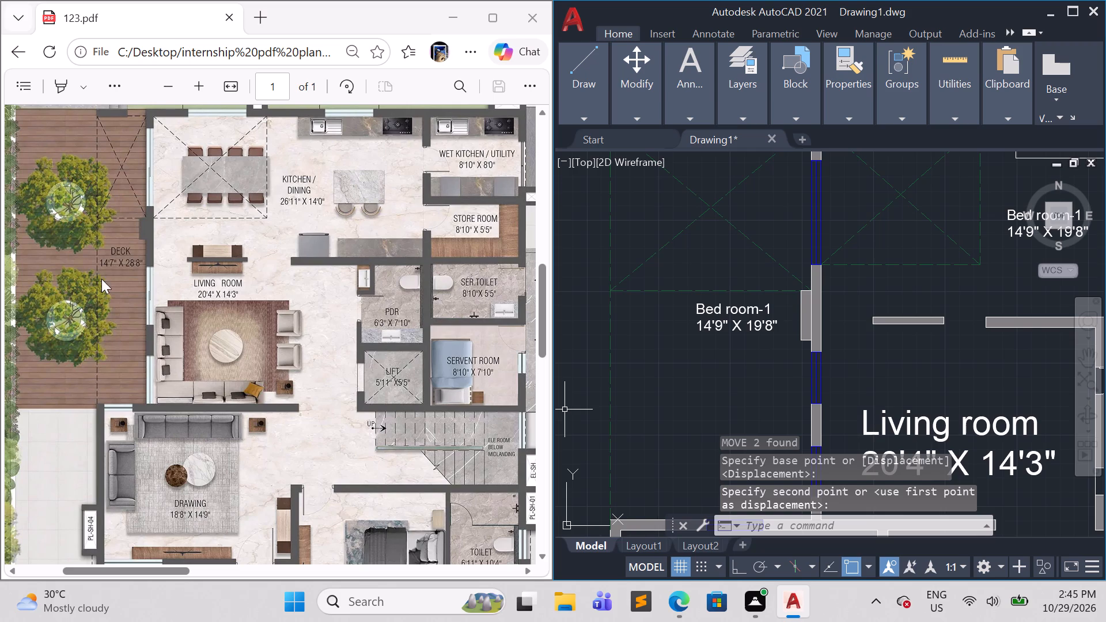
pyautogui.doubleClick(745, 304)
pyautogui.press('BackSpace')
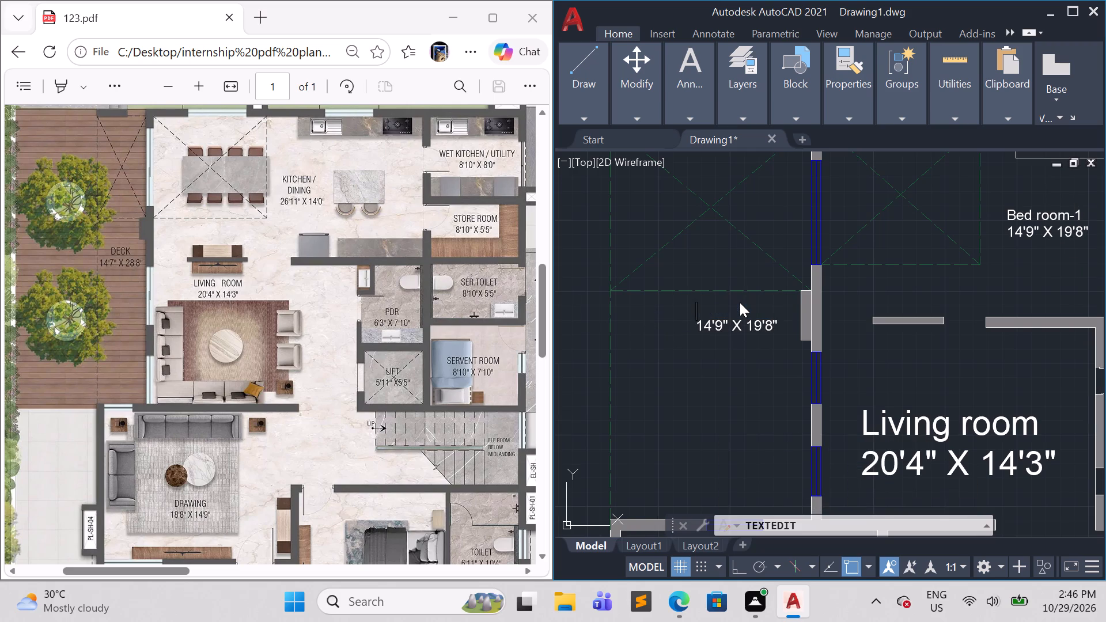
pyautogui.write('DE')
pyautogui.write('CK')
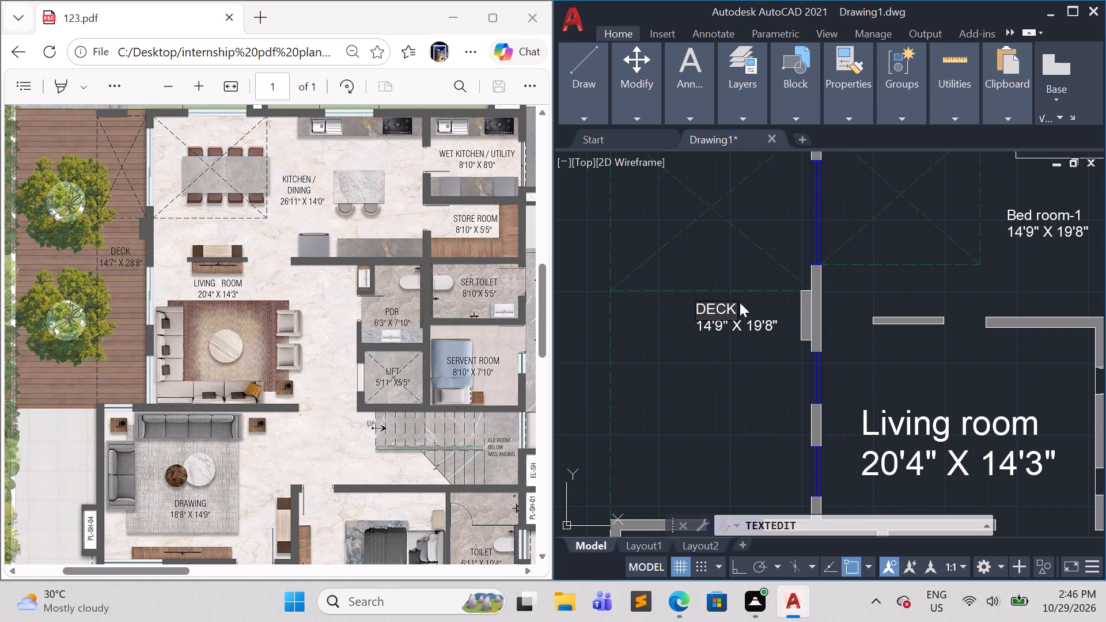
pyautogui.click(684, 354)
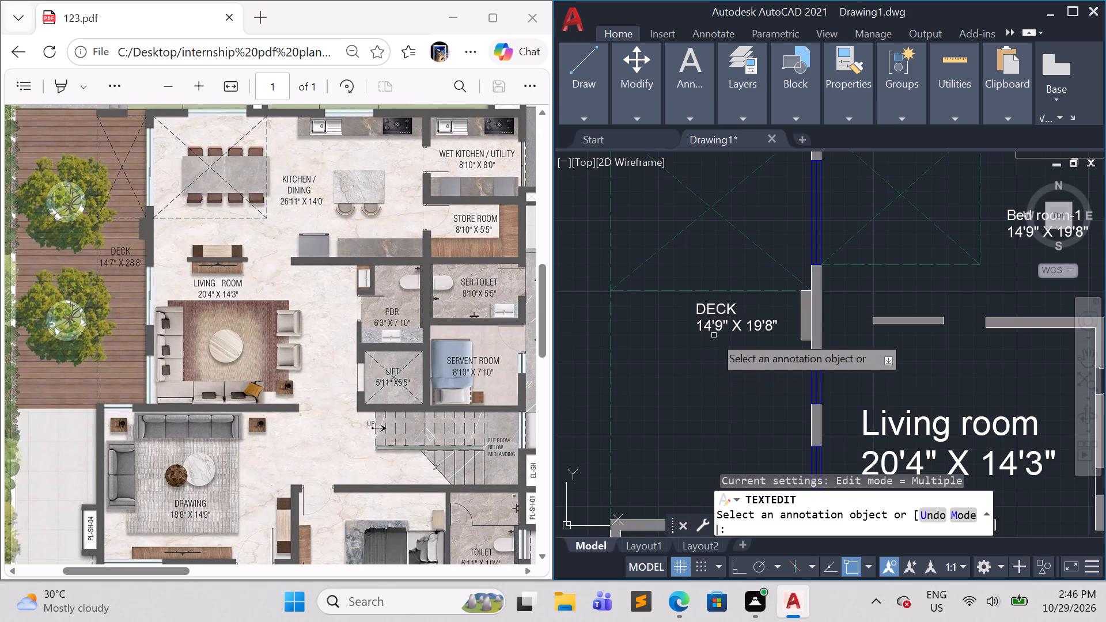
# Change the size line of the DECK label to 14'7" X 28'8", following the reference PDF.
pyautogui.doubleClick(717, 328)
pyautogui.click(718, 326)
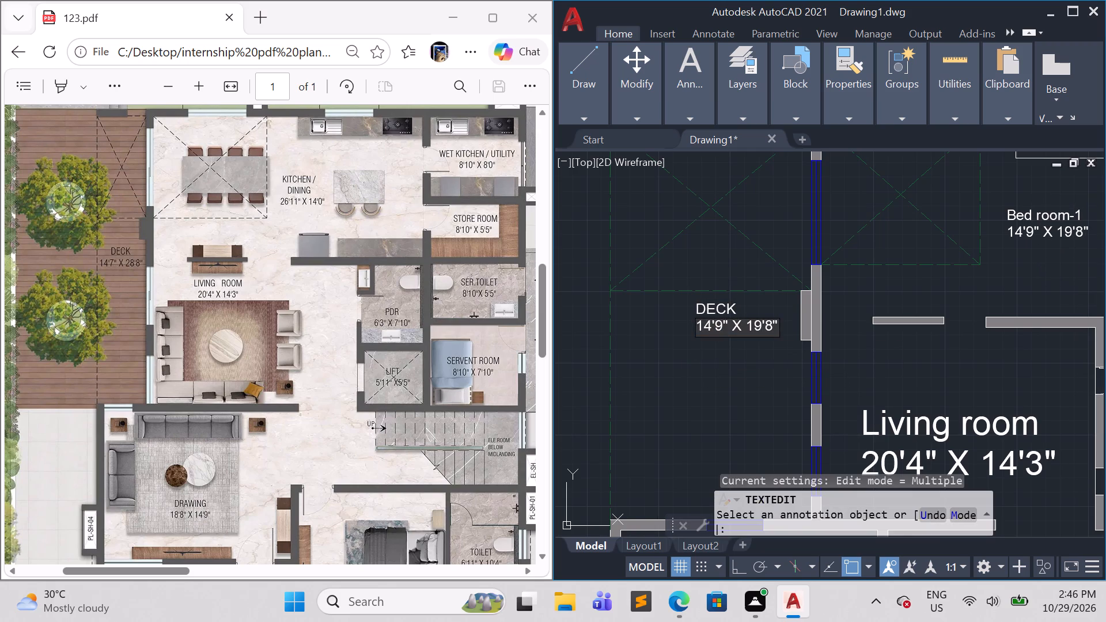
pyautogui.press('Right')
pyautogui.press('BackSpace')
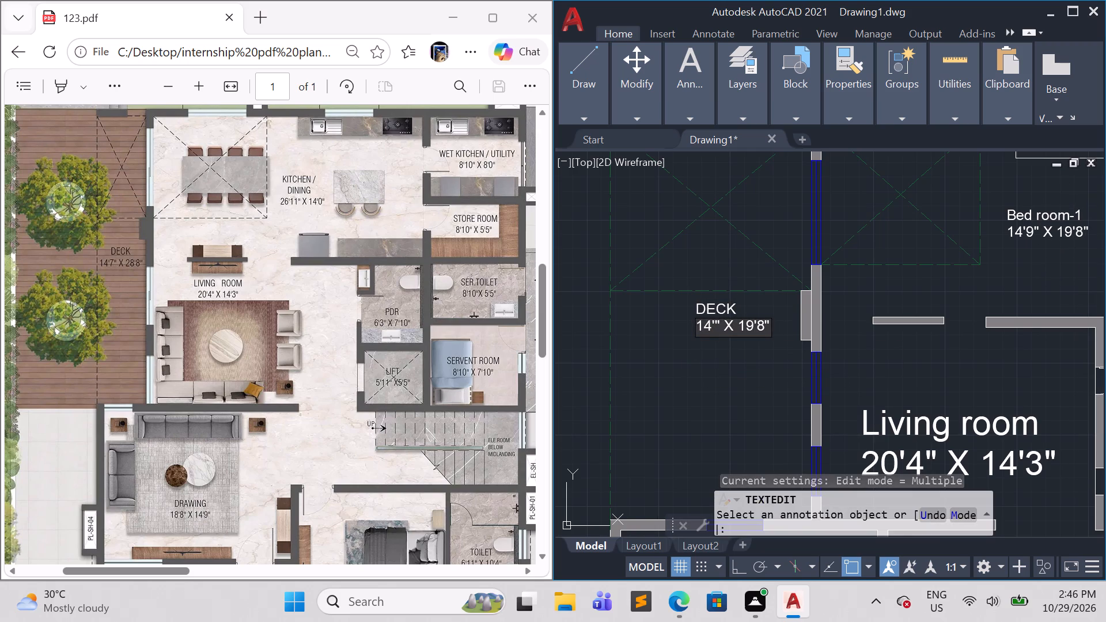
pyautogui.press('7')
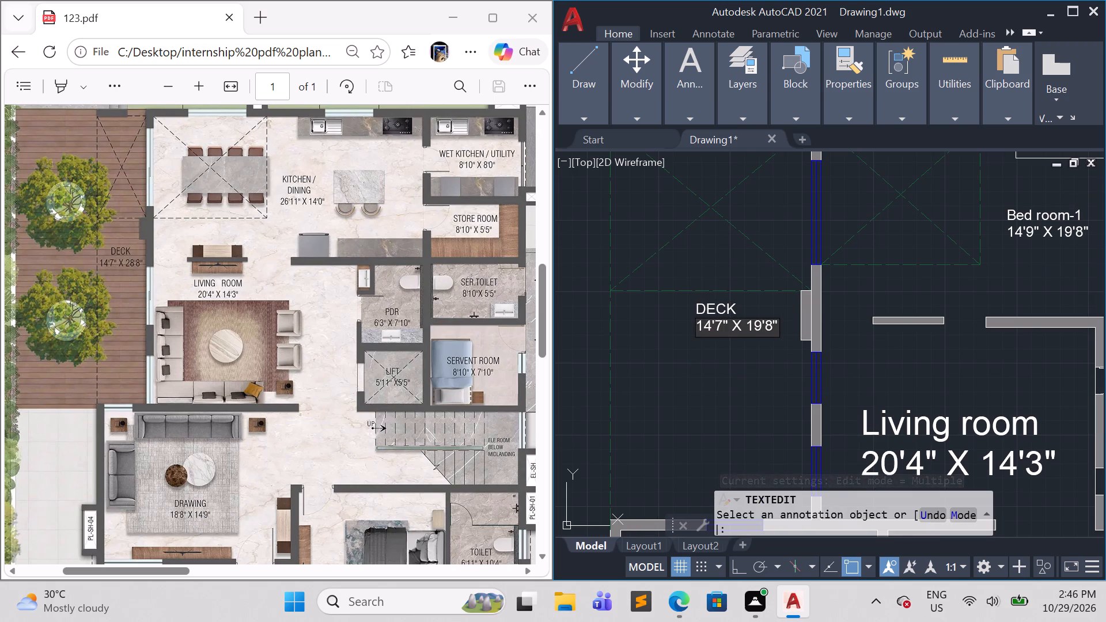
pyautogui.press('Right')
pyautogui.press('Right')
pyautogui.press('Right')
pyautogui.press('Right')
pyautogui.press('Right')
pyautogui.press('Right')
pyautogui.press('Right')
pyautogui.press('Right')
pyautogui.press('Right')
pyautogui.press('Right')
pyautogui.press('Right')
pyautogui.press('Right')
pyautogui.press('Right')
pyautogui.press('Right')
pyautogui.press('Right')
pyautogui.press('Right')
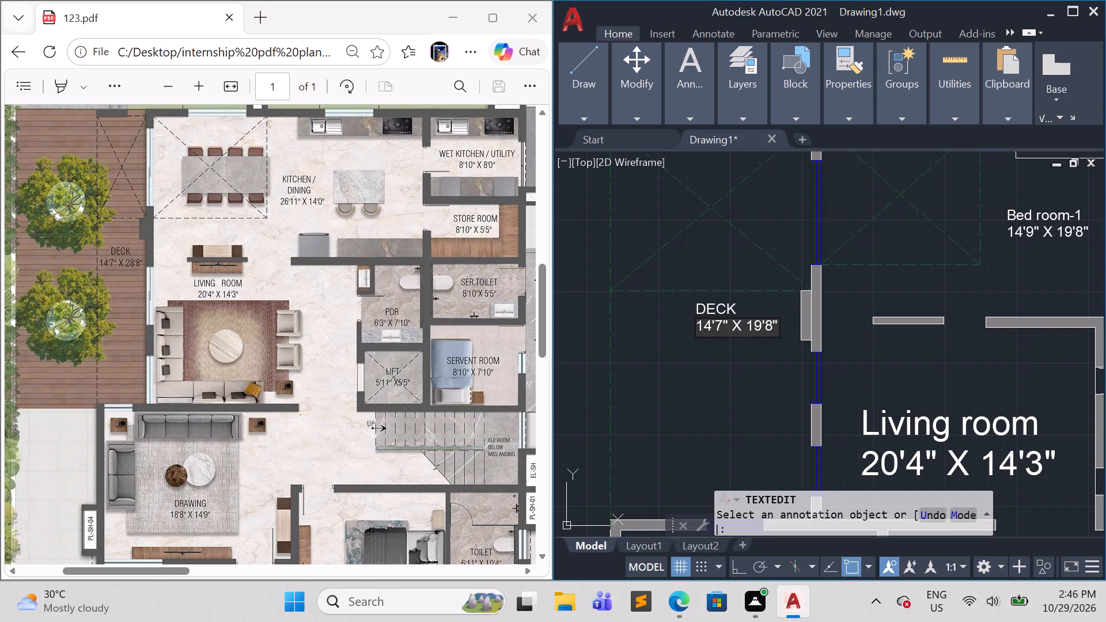
pyautogui.press('Right')
pyautogui.press('Left')
pyautogui.press('Left')
pyautogui.press('Left')
pyautogui.press('BackSpace')
pyautogui.press('BackSpace')
pyautogui.write('28')
pyautogui.click(675, 397)
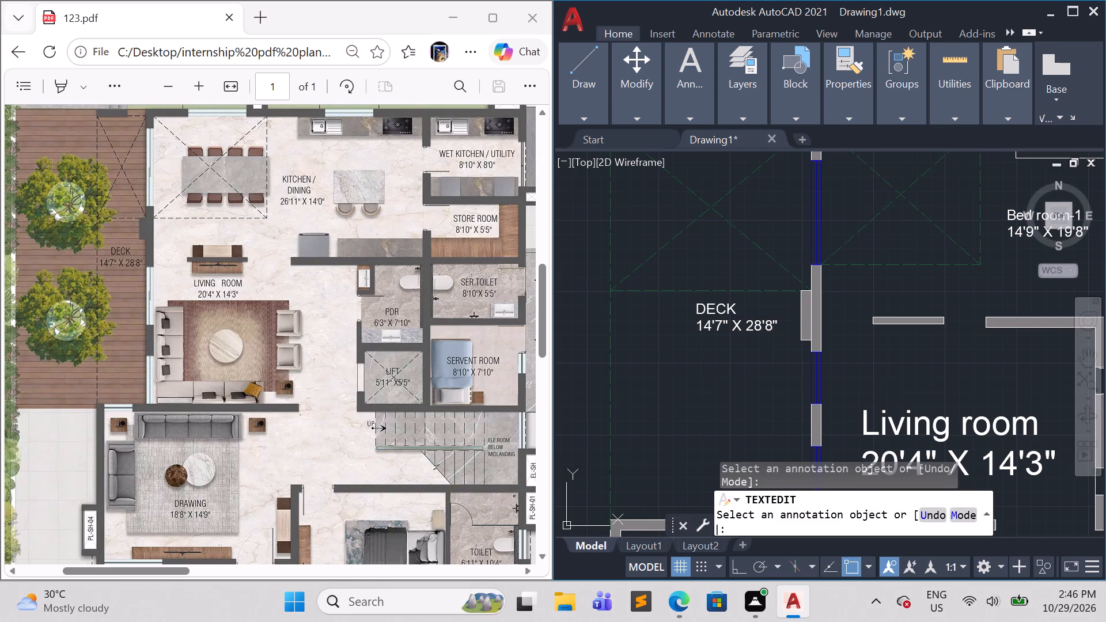
pyautogui.click(757, 348)
pyautogui.click(697, 294)
pyautogui.press('Escape')
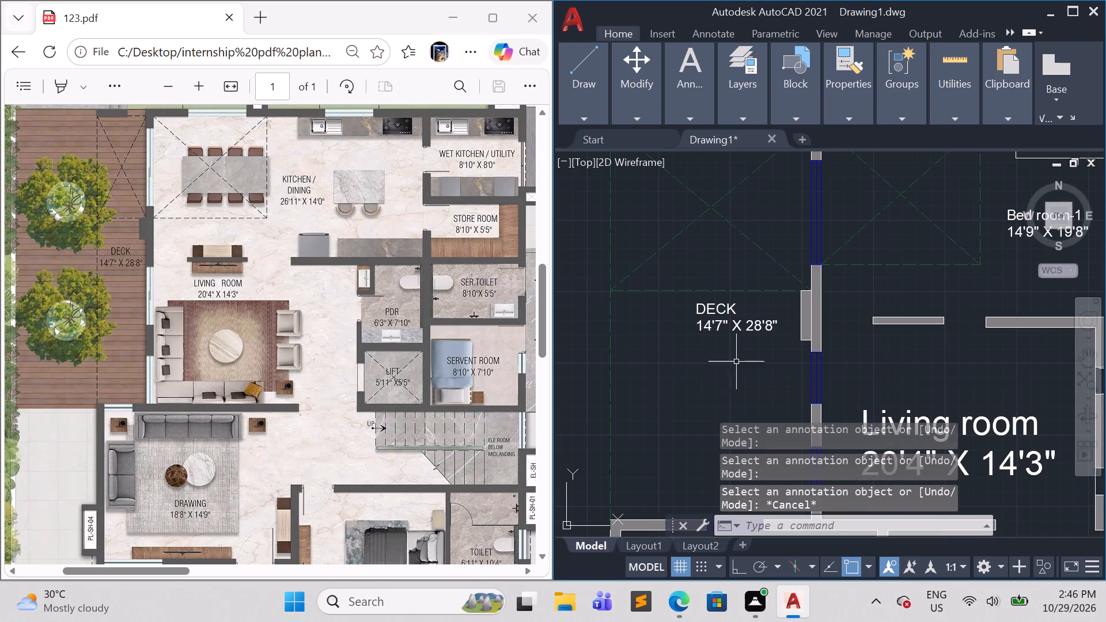
# Scale up both lines of the DECK label by a factor of about 2 from the start of its size line.
pyautogui.moveTo(753, 371); pyautogui.dragTo(755, 366)
pyautogui.click(661, 305)
pyautogui.write('sc')
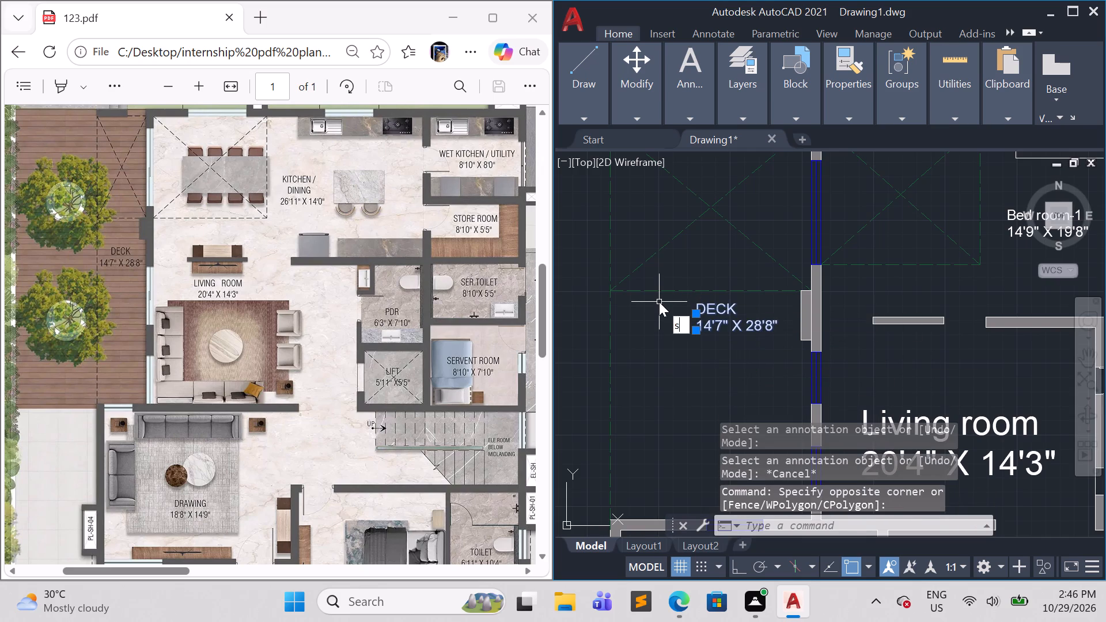
pyautogui.press('Return')
pyautogui.click(683, 332)
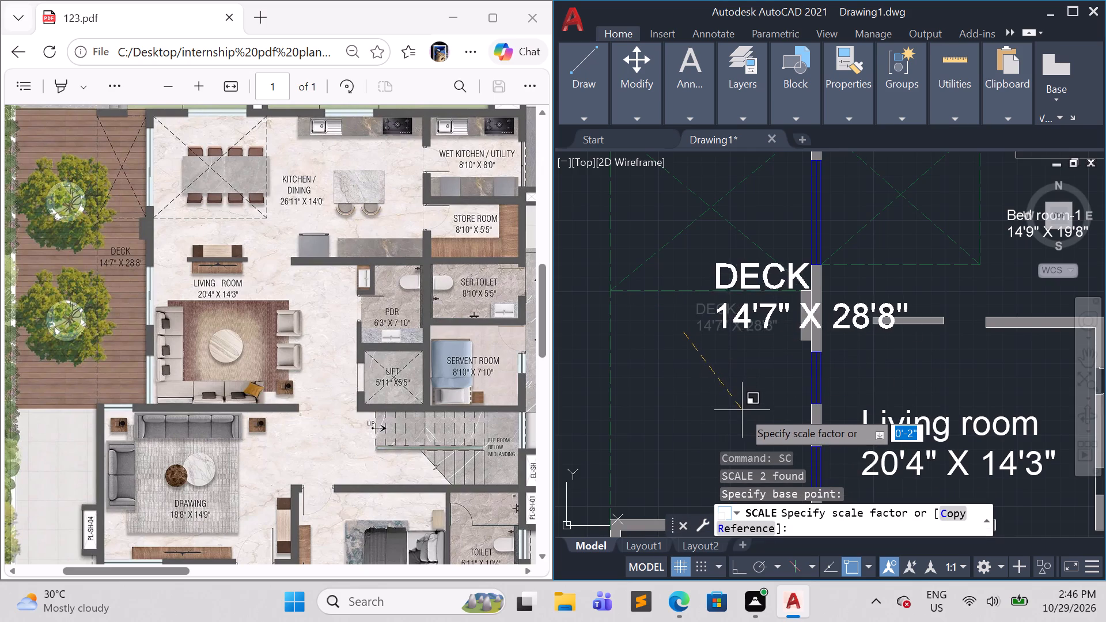
pyautogui.click(731, 406)
# Move the enlarged DECK label away from the living room wall and slightly lower, so it sits inside the deck area.
pyautogui.click(763, 346)
pyautogui.click(728, 268)
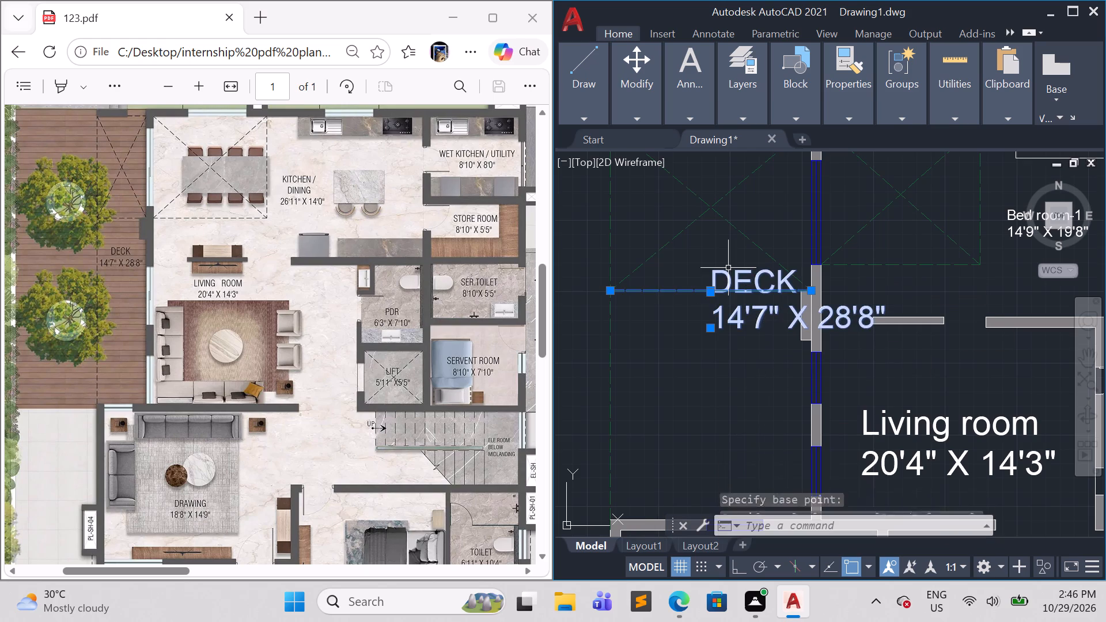
pyautogui.press('Escape')
pyautogui.click(743, 320)
pyautogui.click(733, 286)
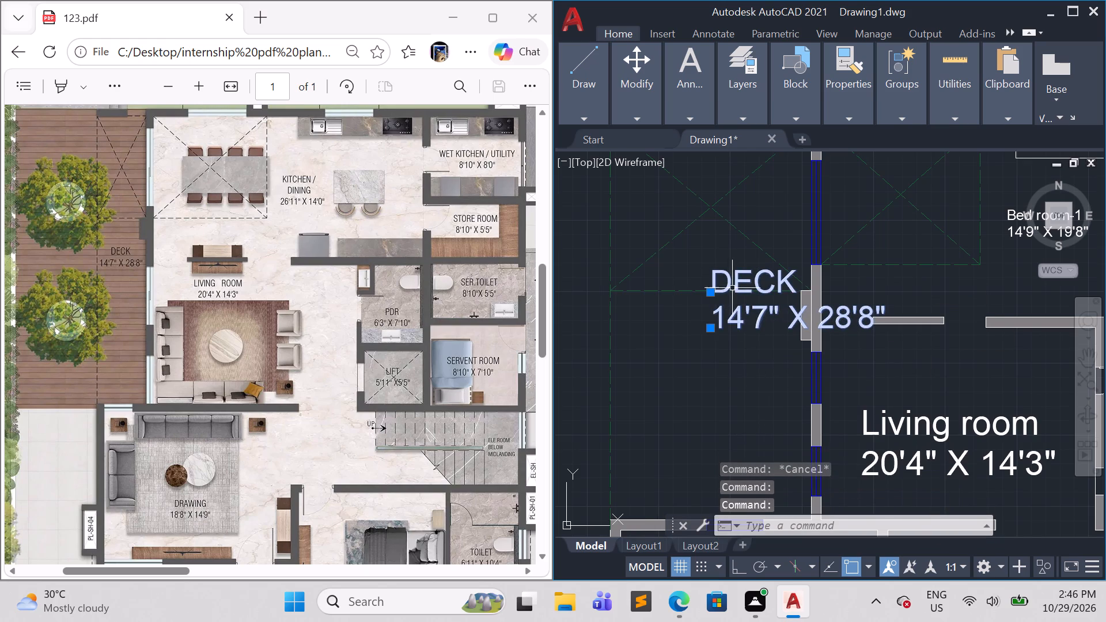
pyautogui.press('m')
pyautogui.press('Return')
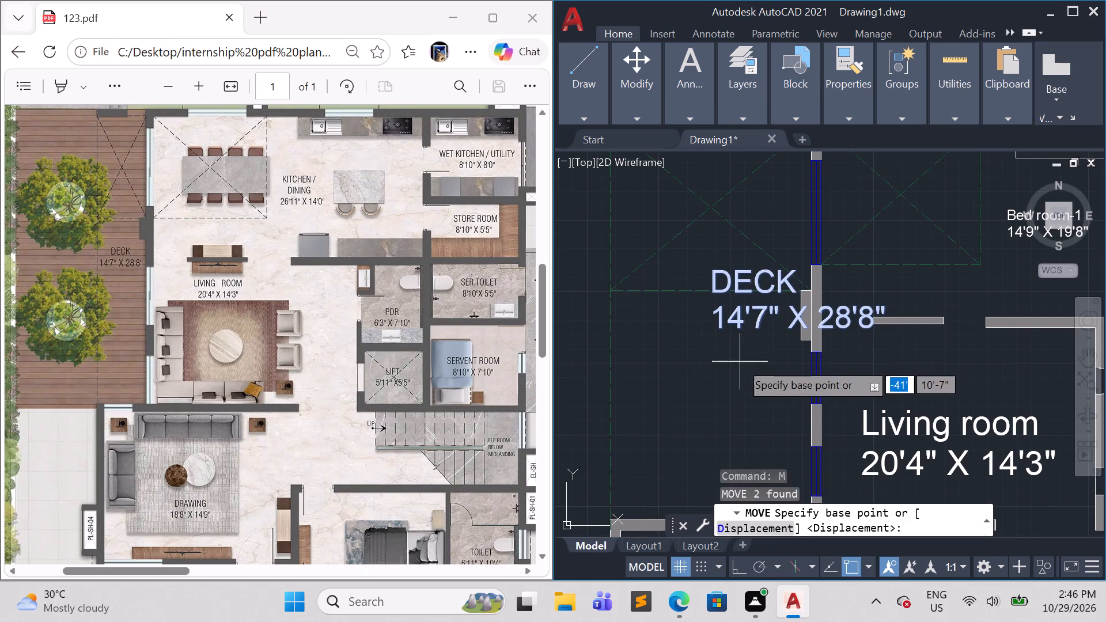
pyautogui.moveTo(713, 333); pyautogui.dragTo(706, 333)
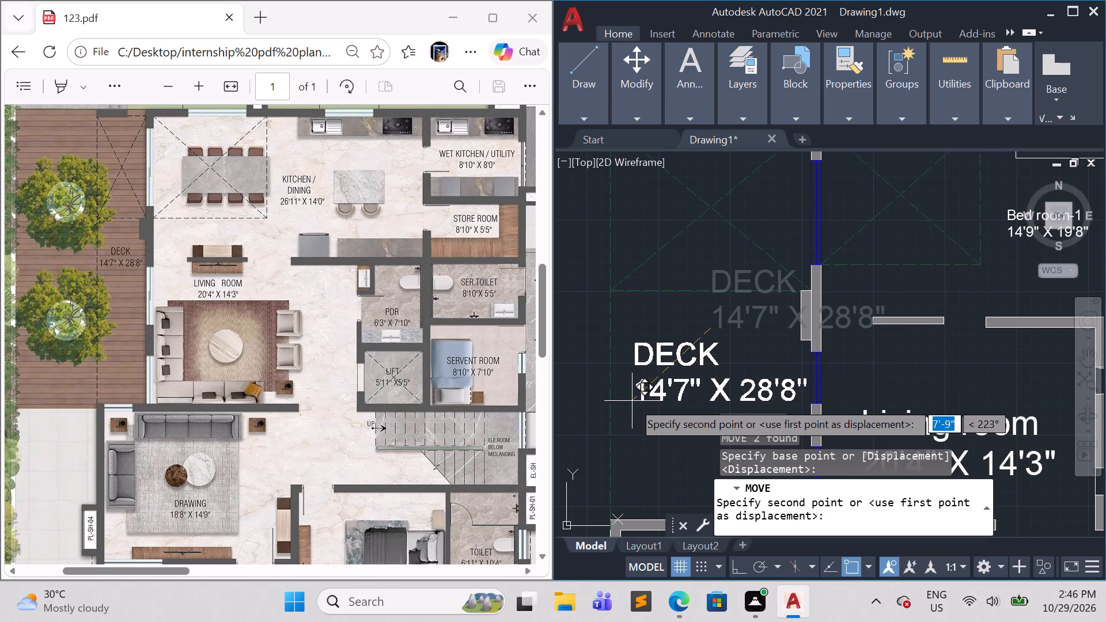
pyautogui.click(625, 366)
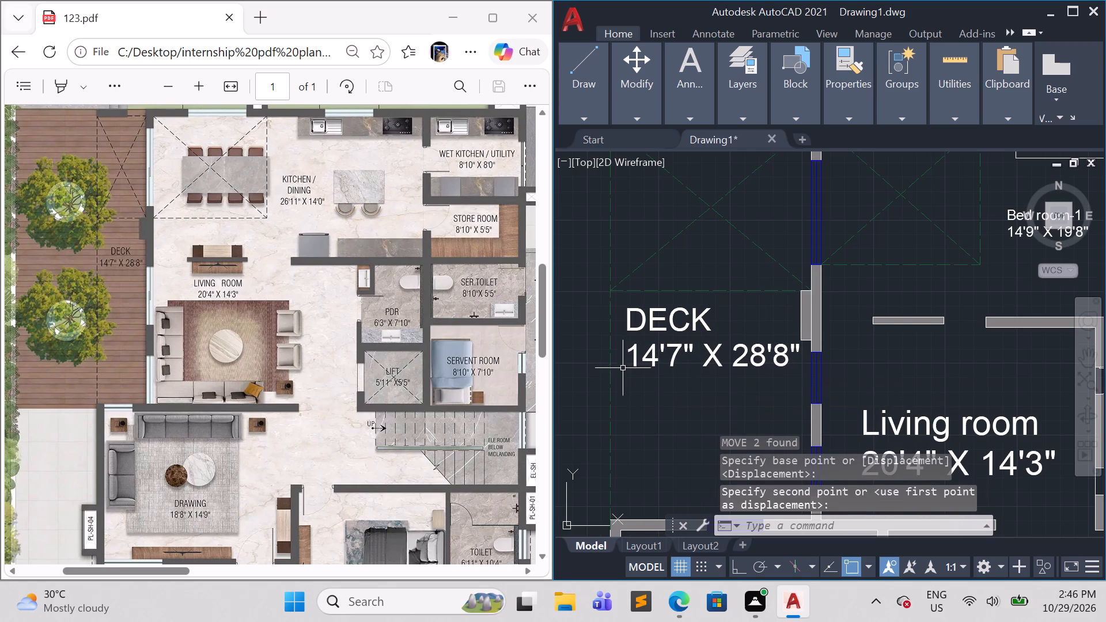
# Replace the first line of the copied bedroom label in the large kitchen area with "Kitchen/Dinnig".
pyautogui.scroll(-1, 670, 377)
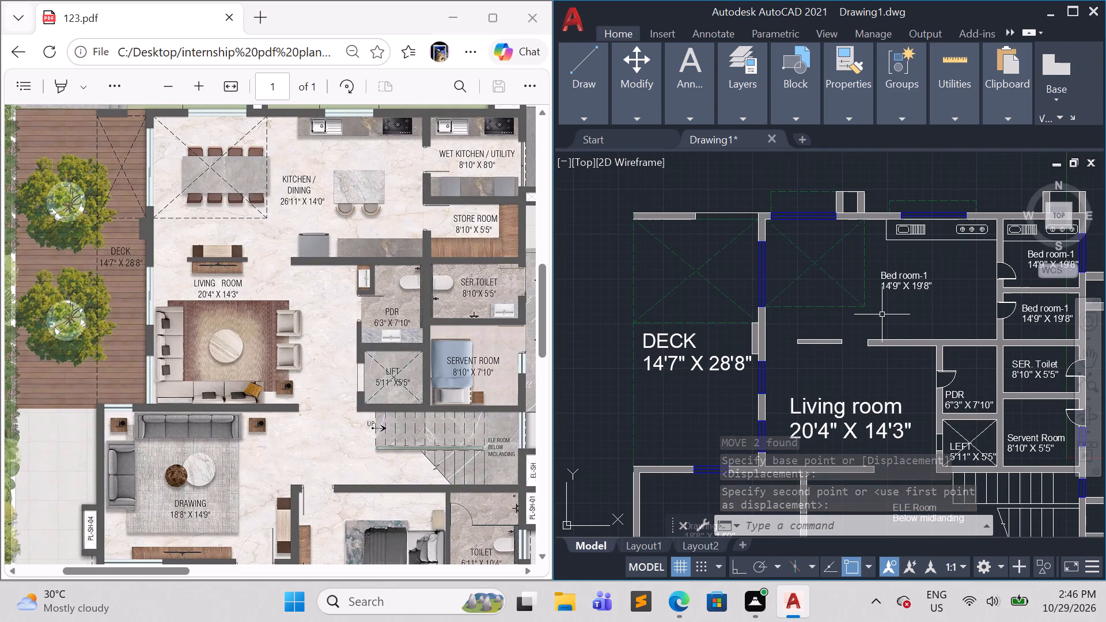
pyautogui.moveTo(882, 314); pyautogui.dragTo(730, 339, button='middle')
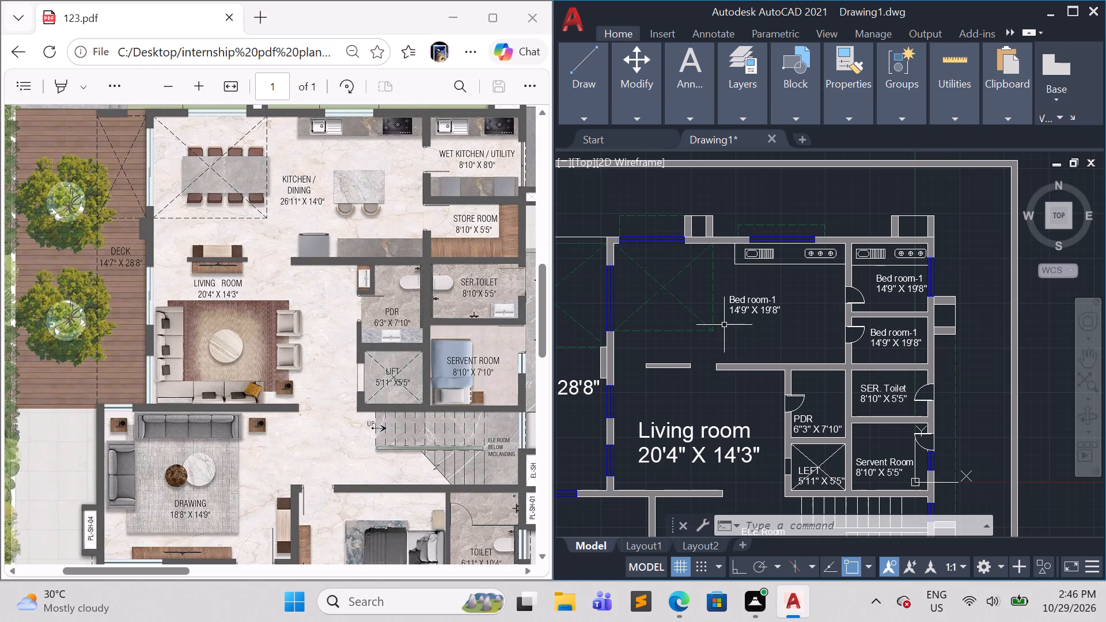
pyautogui.scroll(1, 775, 328)
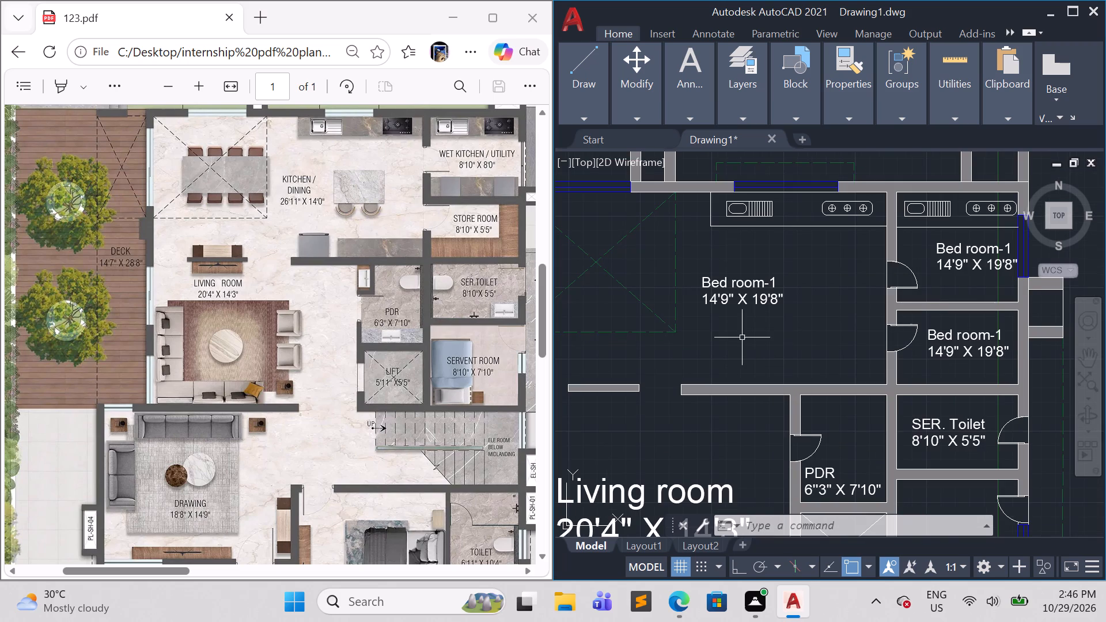
pyautogui.doubleClick(749, 286)
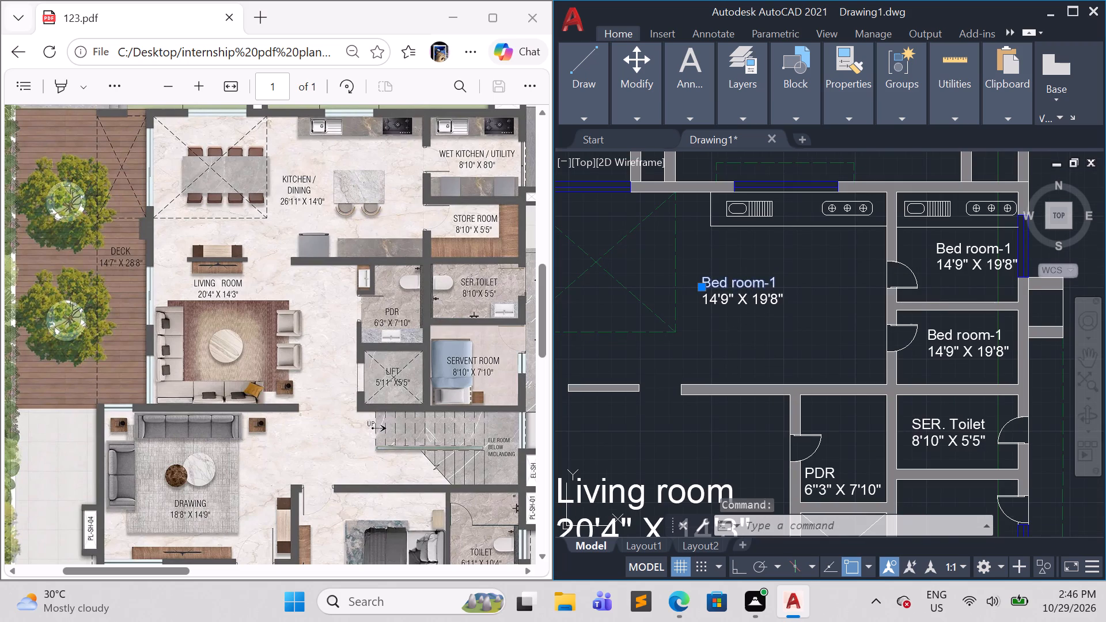
pyautogui.press('BackSpace')
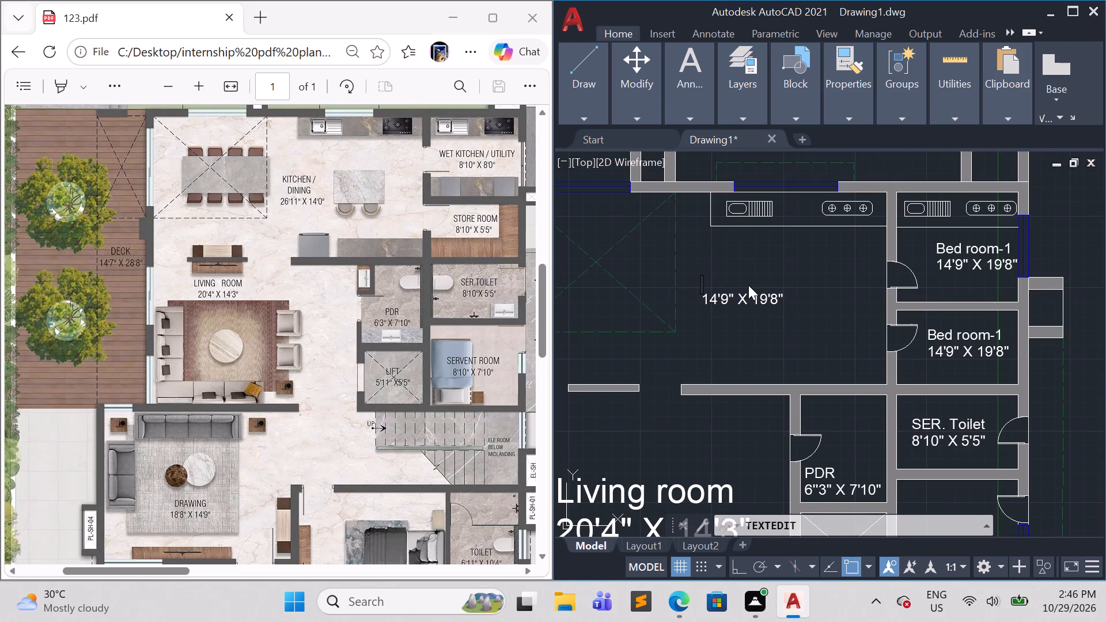
pyautogui.write('Ki')
pyautogui.write('tr')
pyautogui.press('BackSpace')
pyautogui.write('chen')
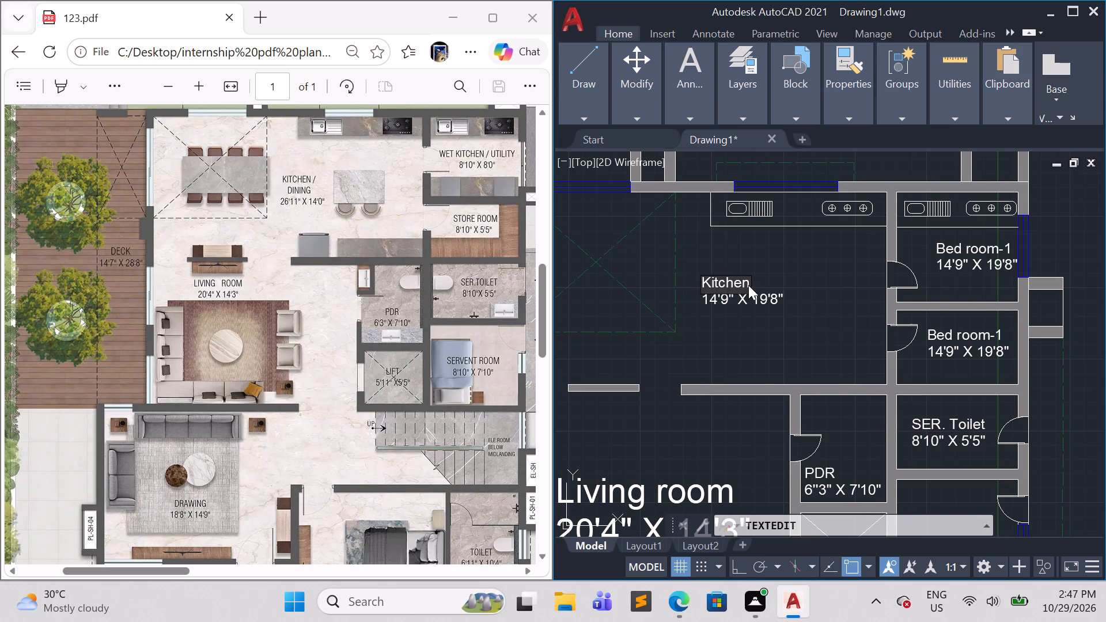
pyautogui.press('/')
pyautogui.write('Din')
pyautogui.write('nig')
# Change the size line of the Kitchen/Dinnig label to 26'11" X 14'0", following the reference PDF.
pyautogui.doubleClick(723, 300)
pyautogui.click(723, 297)
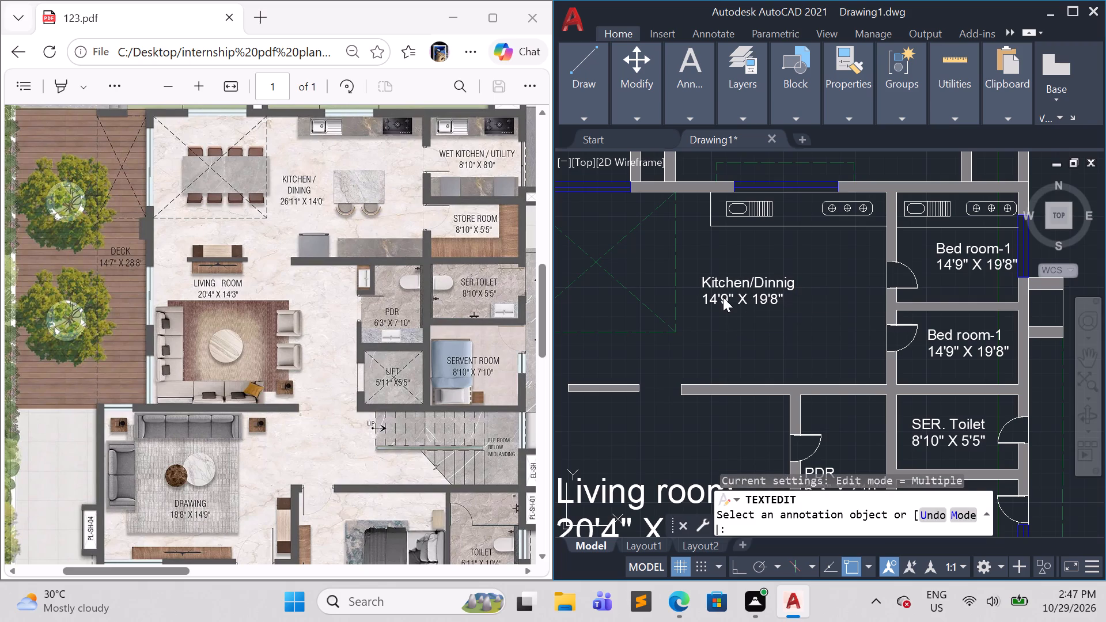
pyautogui.click(723, 296)
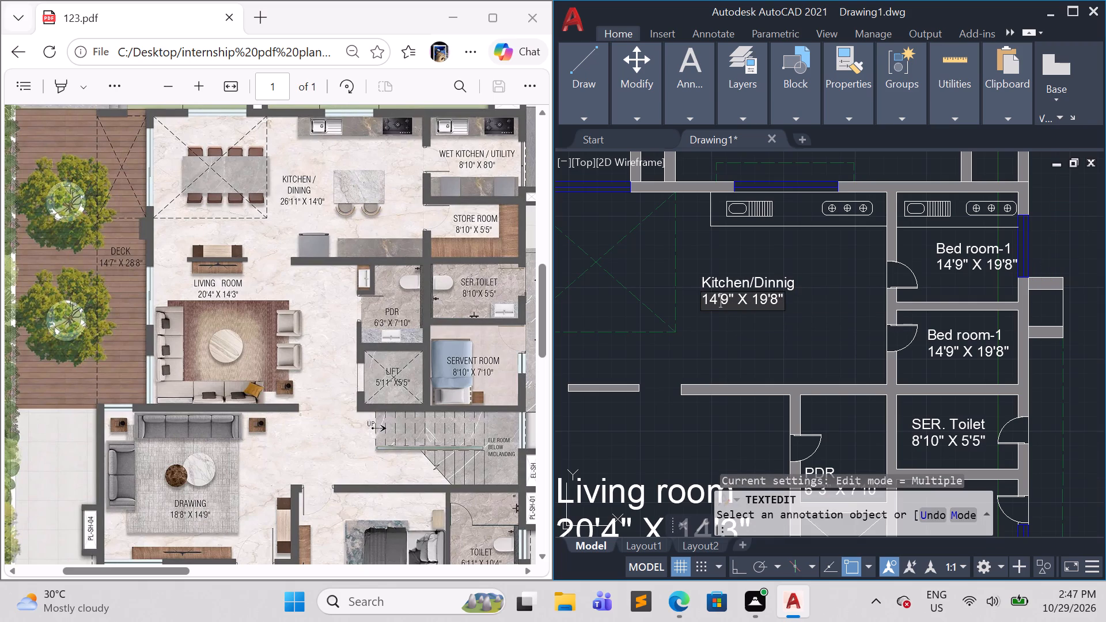
pyautogui.press('Left')
pyautogui.press('Left')
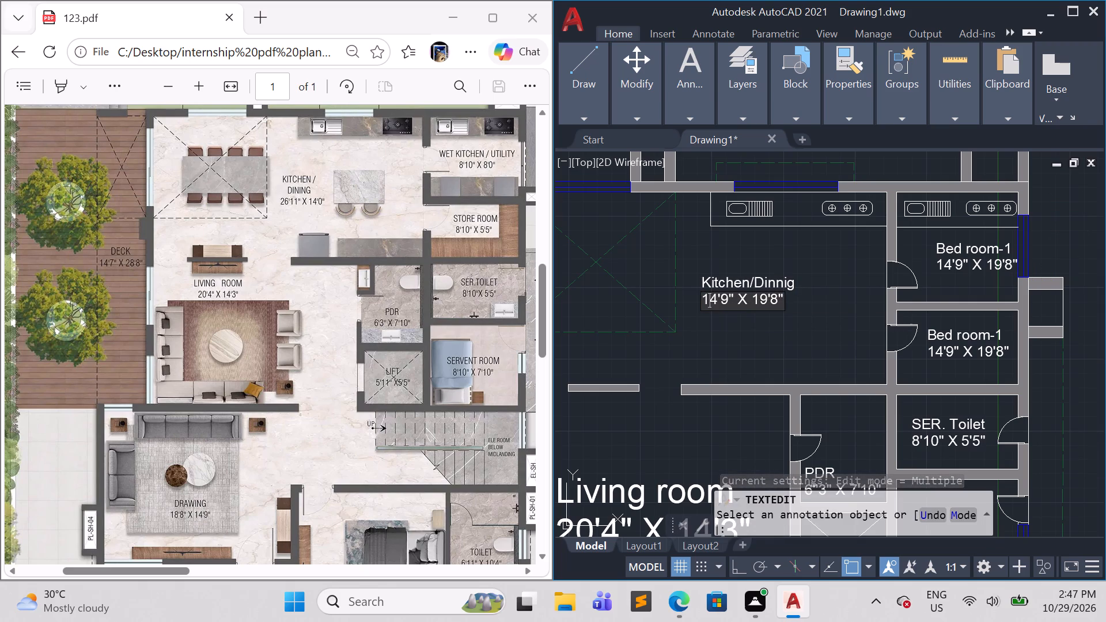
pyautogui.press('Right')
pyautogui.press('BackSpace')
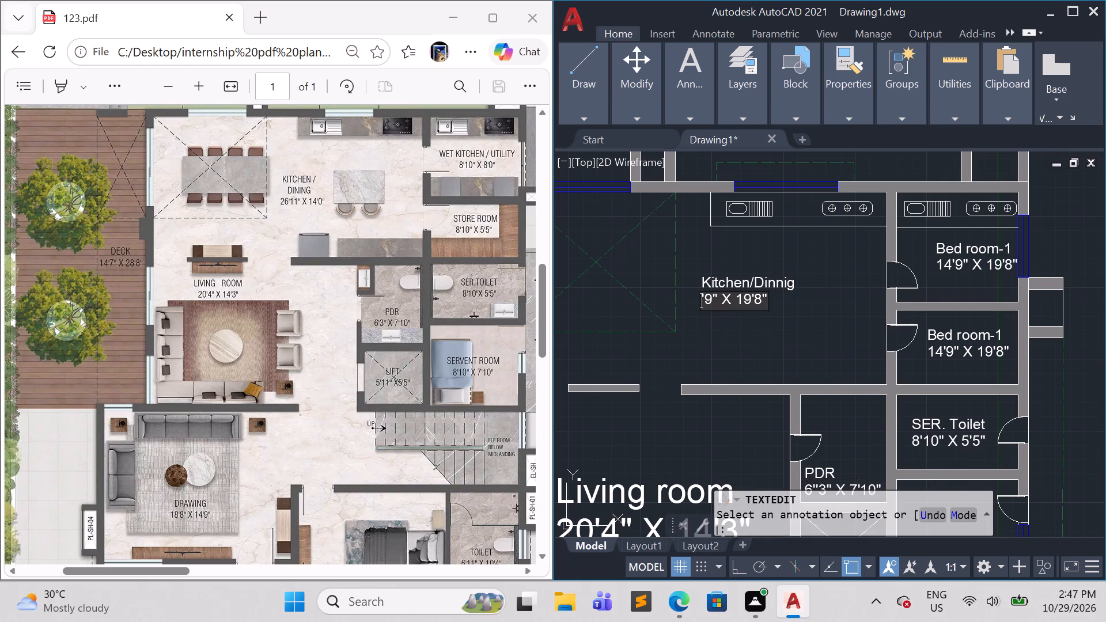
pyautogui.press('BackSpace')
pyautogui.write('26')
pyautogui.press('Right')
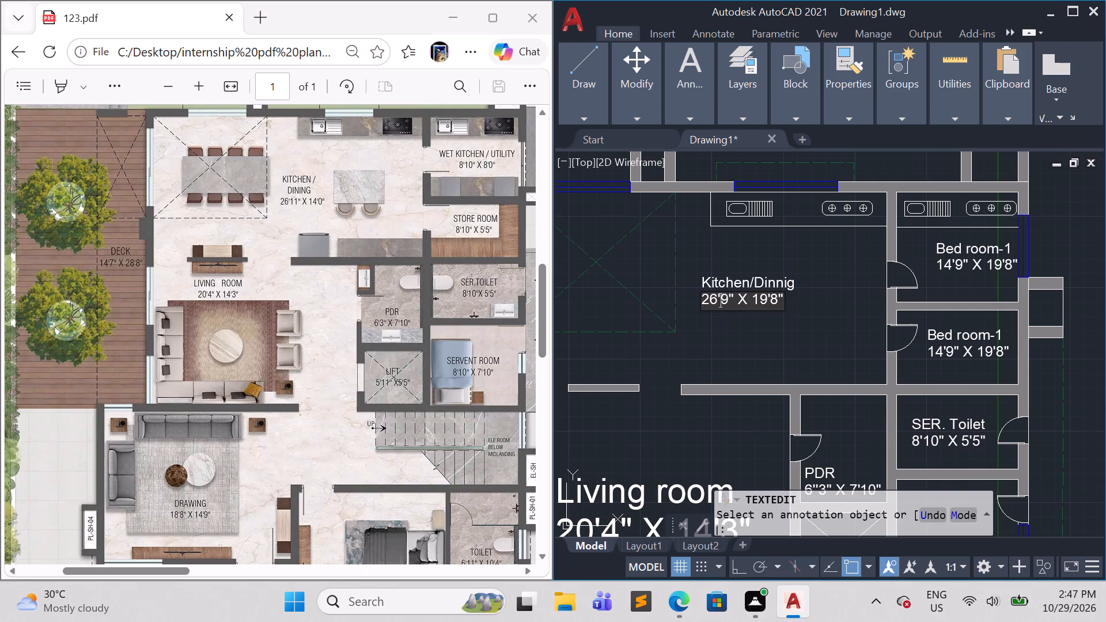
pyautogui.press('Right')
pyautogui.press('BackSpace')
pyautogui.write('11')
pyautogui.press('Right')
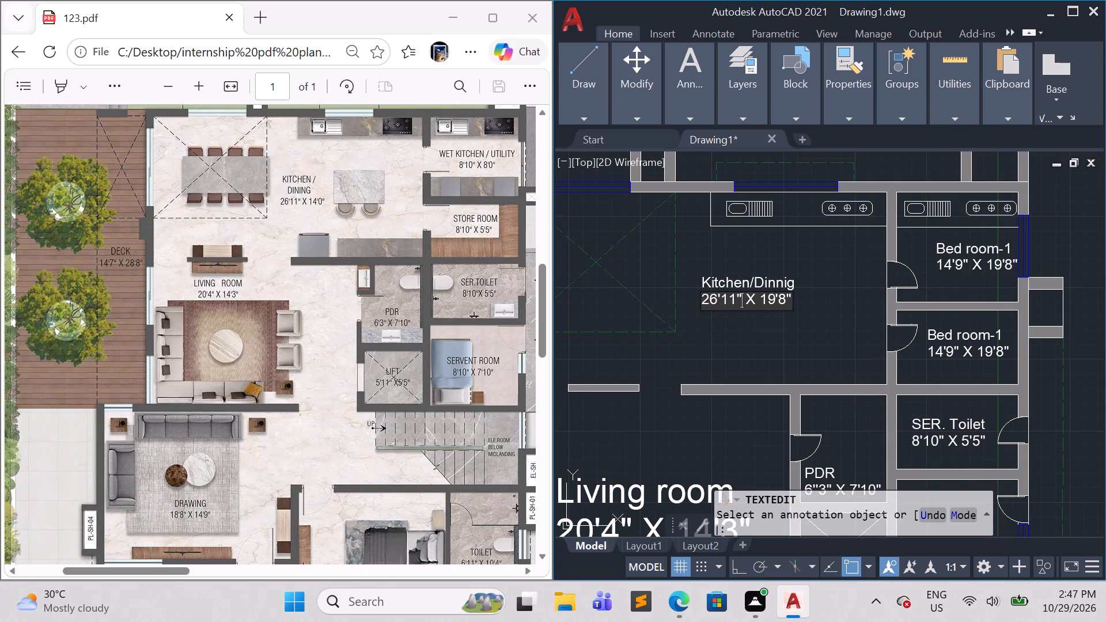
pyautogui.press('Right')
pyautogui.press('Right')
pyautogui.press('Right')
pyautogui.press('Right')
pyautogui.press('Right')
pyautogui.press('Right')
pyautogui.press('Left')
pyautogui.press('BackSpace')
pyautogui.press('BackSpace')
pyautogui.write('14')
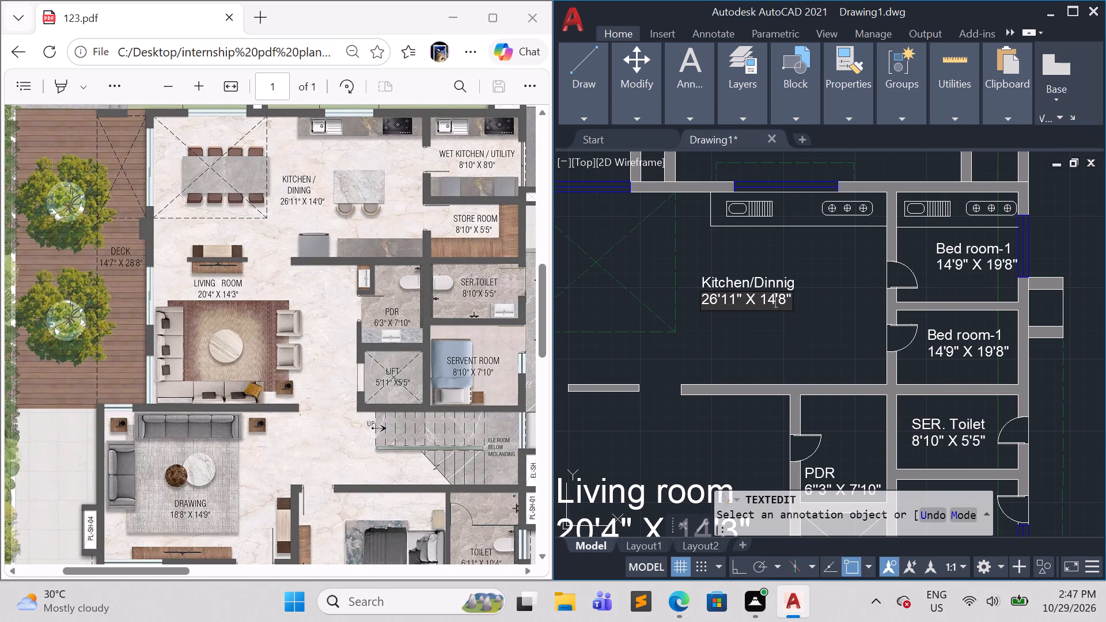
pyautogui.press('Right')
pyautogui.press('Right')
pyautogui.press('BackSpace')
pyautogui.press('0')
pyautogui.click(743, 348)
pyautogui.click(815, 321)
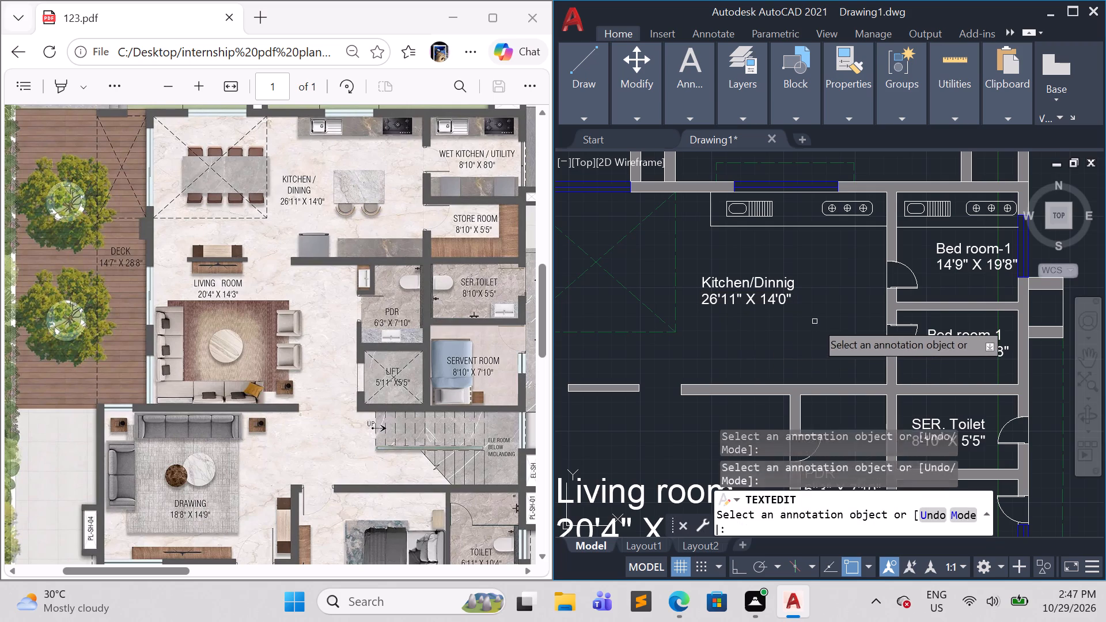
pyautogui.press('Escape')
# Scale up both lines of the Kitchen/Dinnig label to about 1.5 times from the start of its size line.
pyautogui.click(815, 321)
pyautogui.click(731, 272)
pyautogui.write('sc')
pyautogui.press('Return')
pyautogui.click(703, 306)
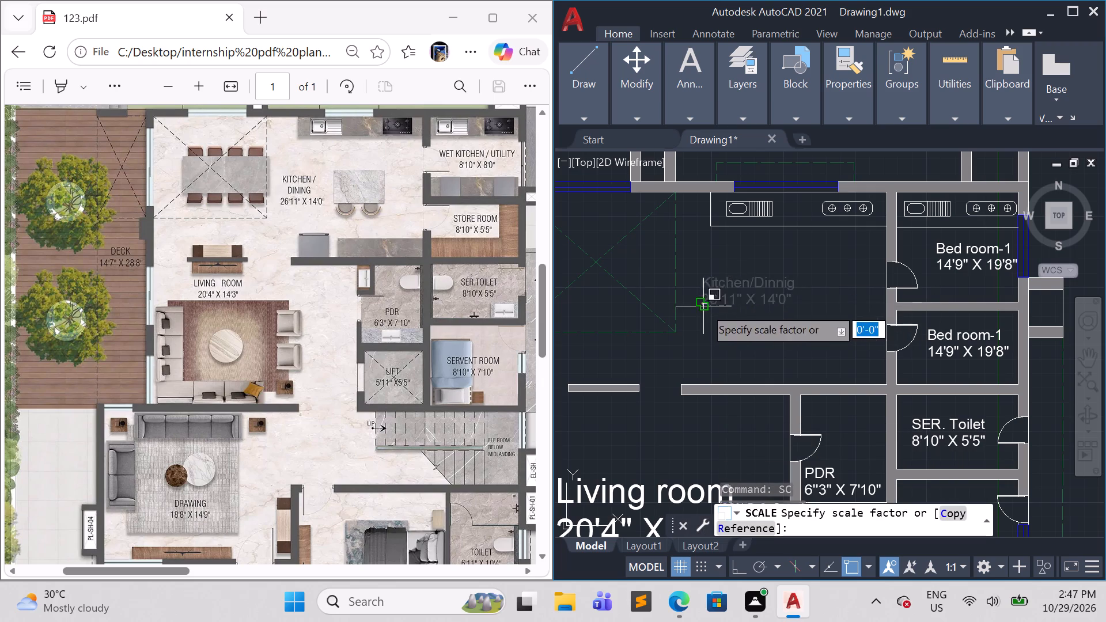
pyautogui.click(687, 371)
pyautogui.press('Escape')
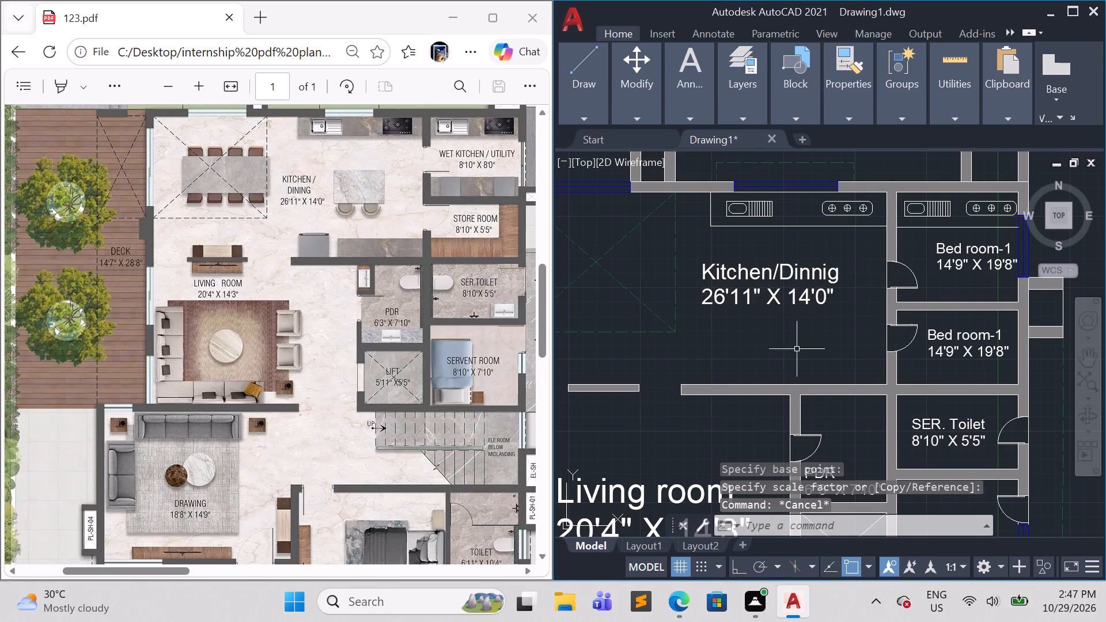
# Move both lines of the Kitchen/Dinnig label about 1'-8" downward and slightly left, within the kitchen area.
pyautogui.click(813, 335)
pyautogui.click(748, 274)
pyautogui.press('m')
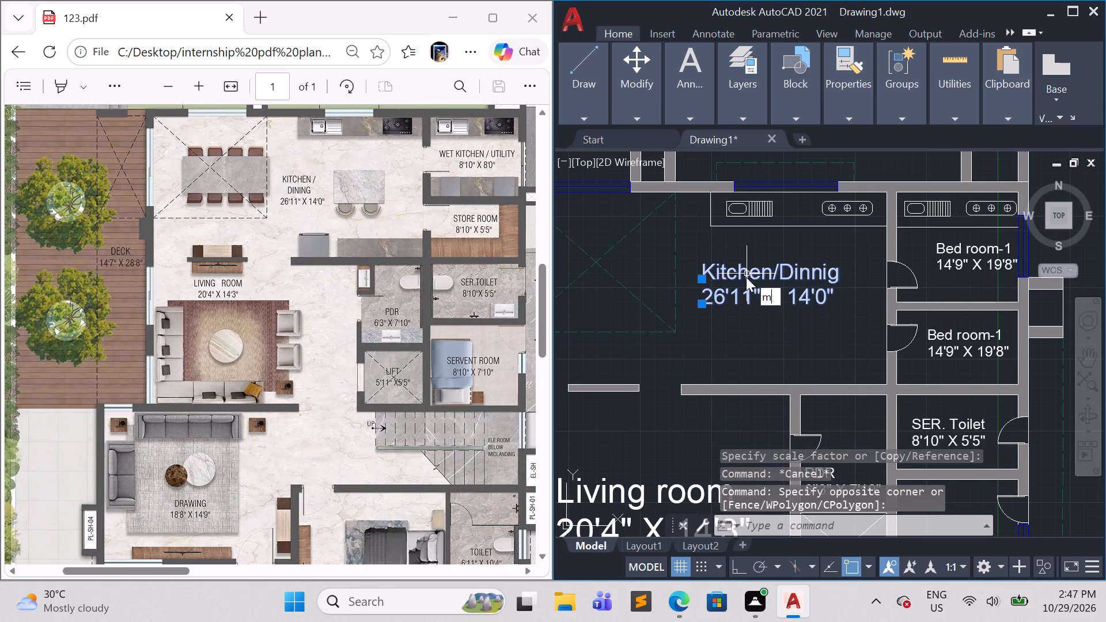
pyautogui.press('Return')
pyautogui.click(698, 312)
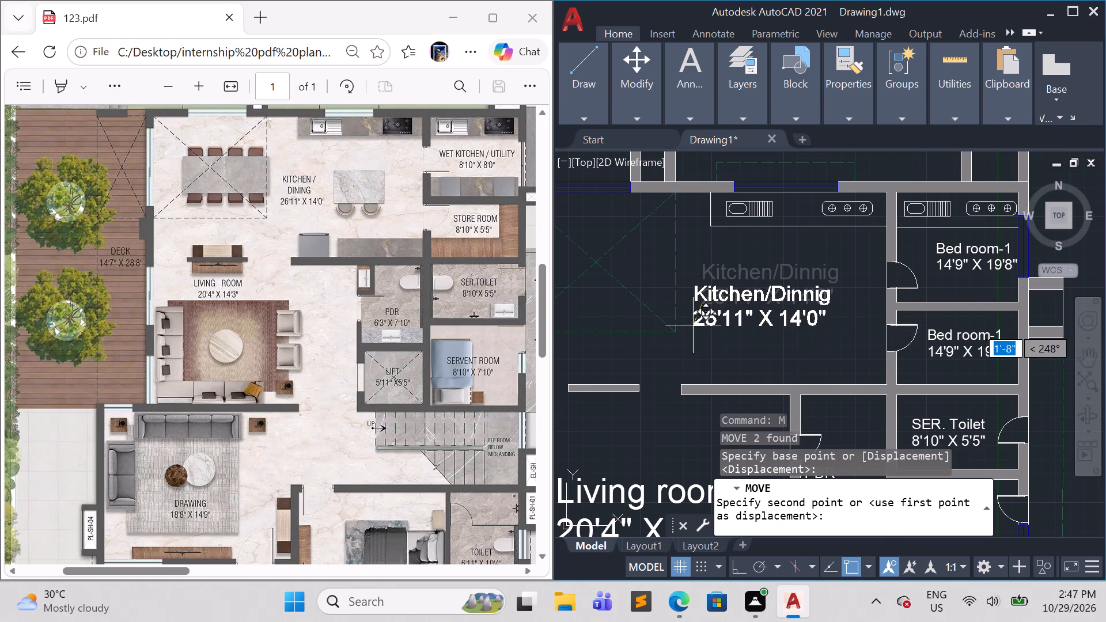
pyautogui.click(693, 325)
pyautogui.press('Escape')
pyautogui.press('Escape')
pyautogui.press('Escape')
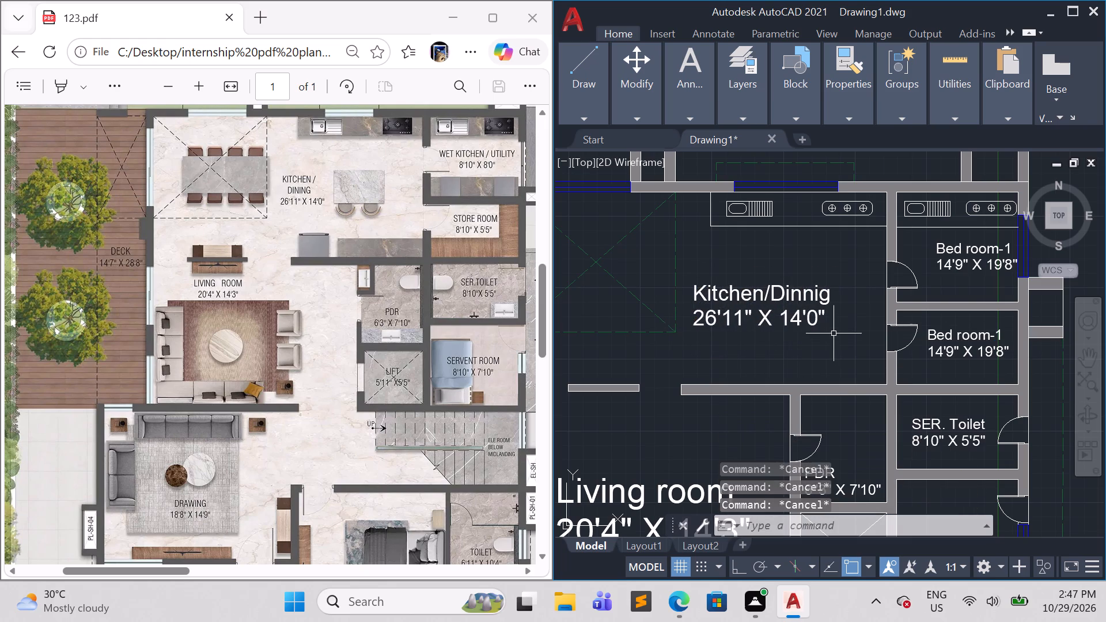
# Replace the first line of the copied bedroom label in the wet kitchen with "Wet kitchen/Utility".
pyautogui.moveTo(832, 342); pyautogui.dragTo(688, 372, button='middle')
pyautogui.scroll(1, 859, 324)
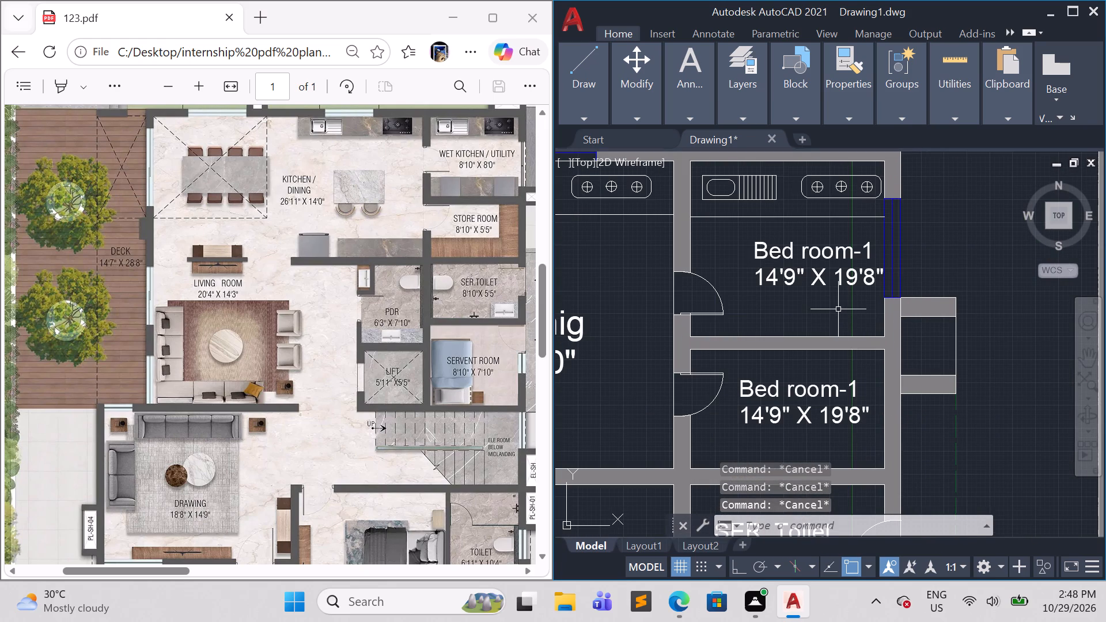
pyautogui.moveTo(810, 325); pyautogui.dragTo(768, 376, button='middle')
pyautogui.doubleClick(771, 306)
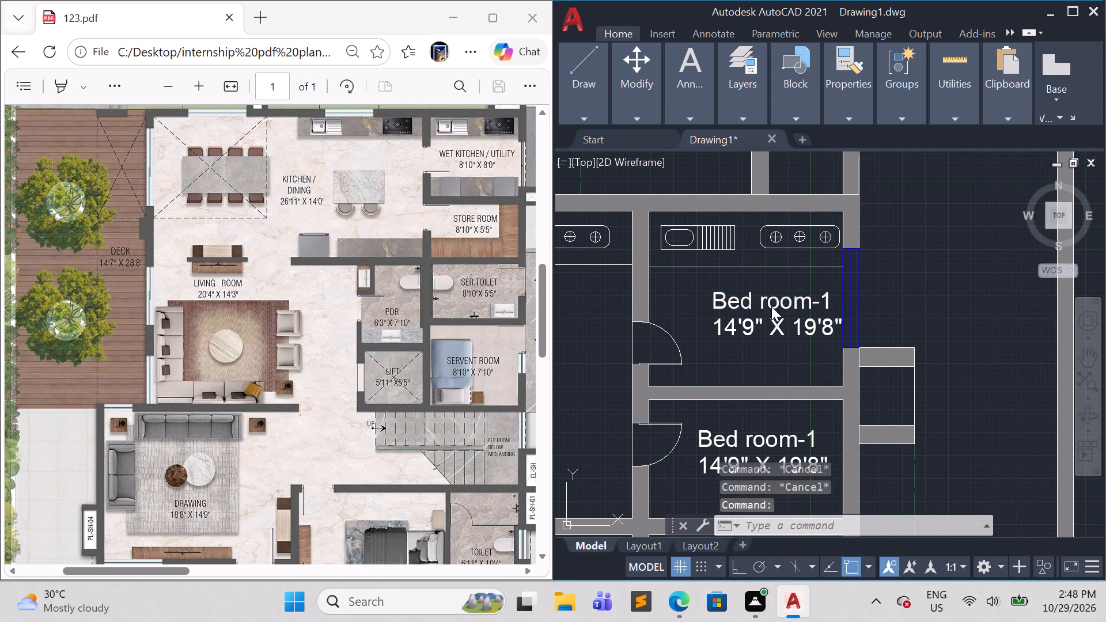
pyautogui.press('BackSpace')
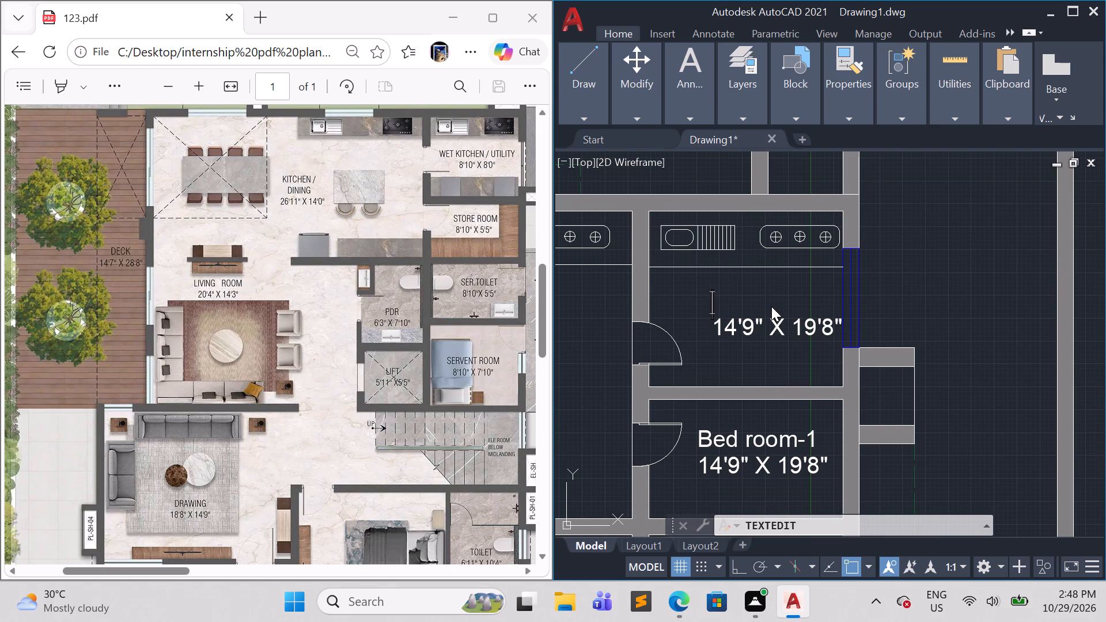
pyautogui.write('Wet ki')
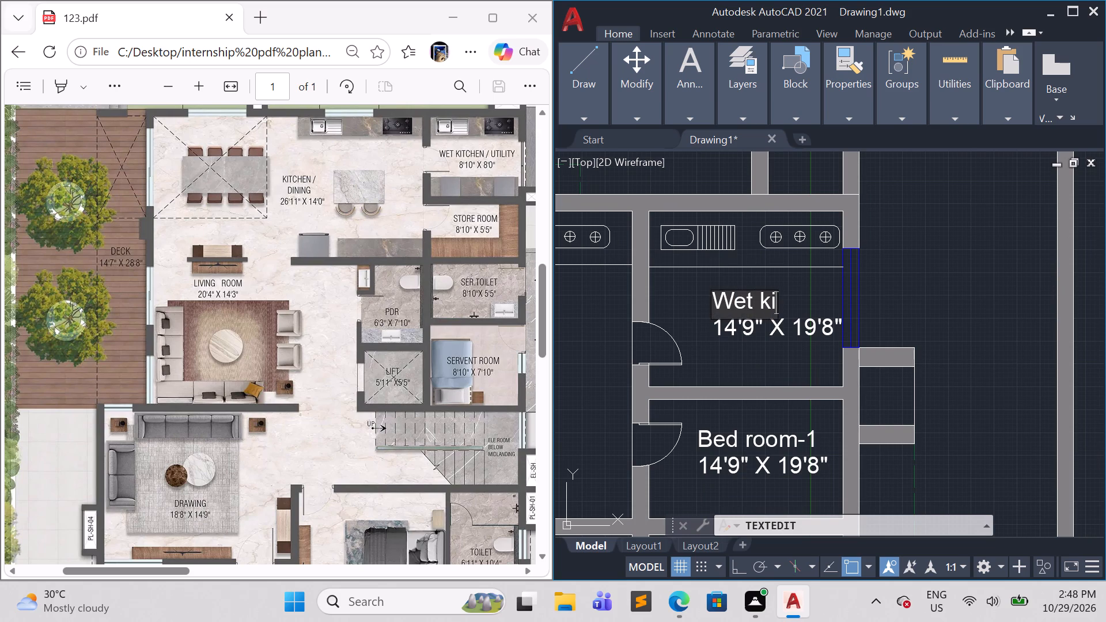
pyautogui.write('techen')
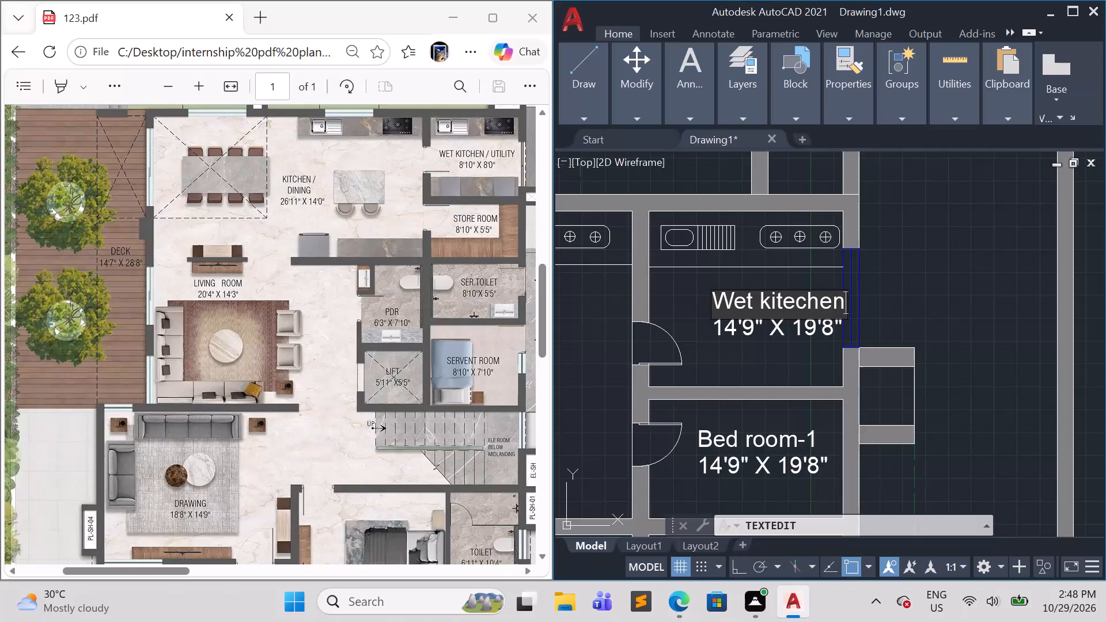
pyautogui.press('/')
pyautogui.hotkey('shift', 'u')
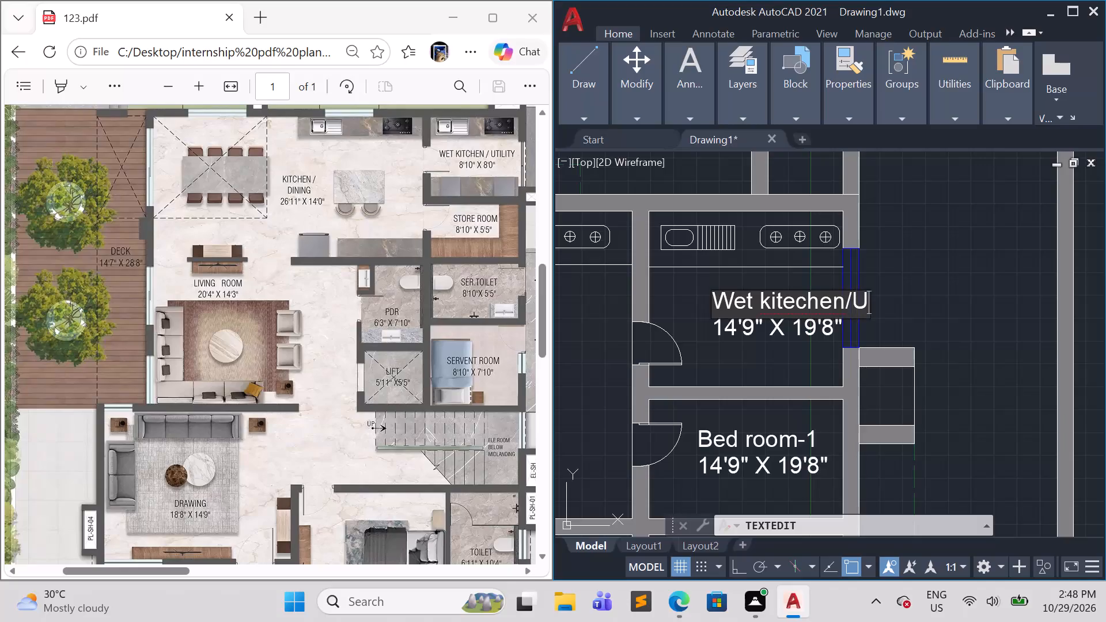
pyautogui.write('til')
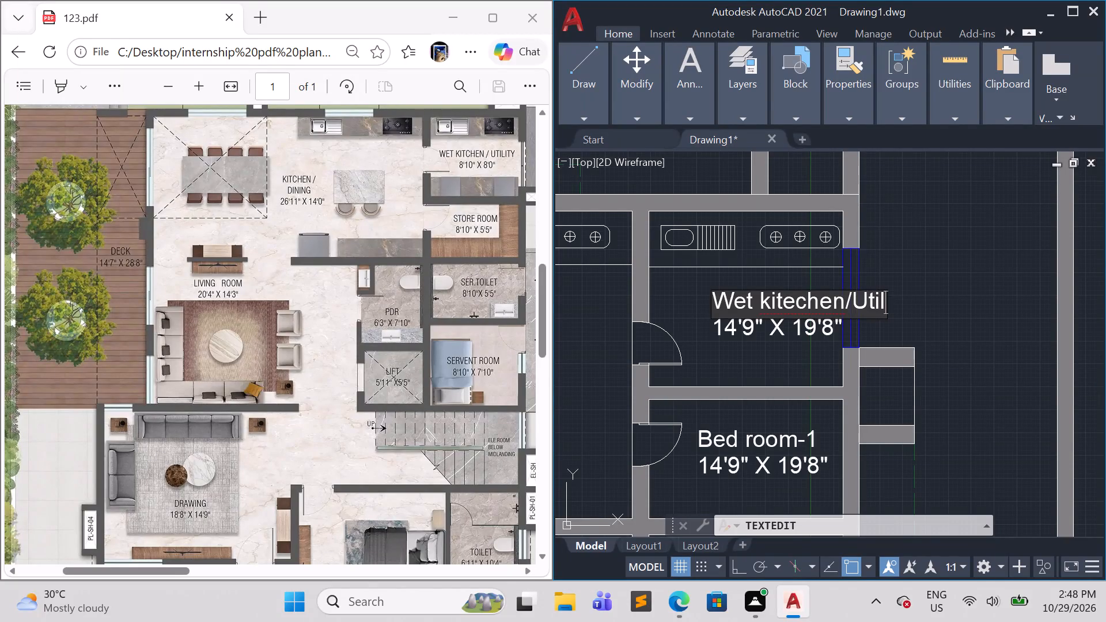
pyautogui.write('ity')
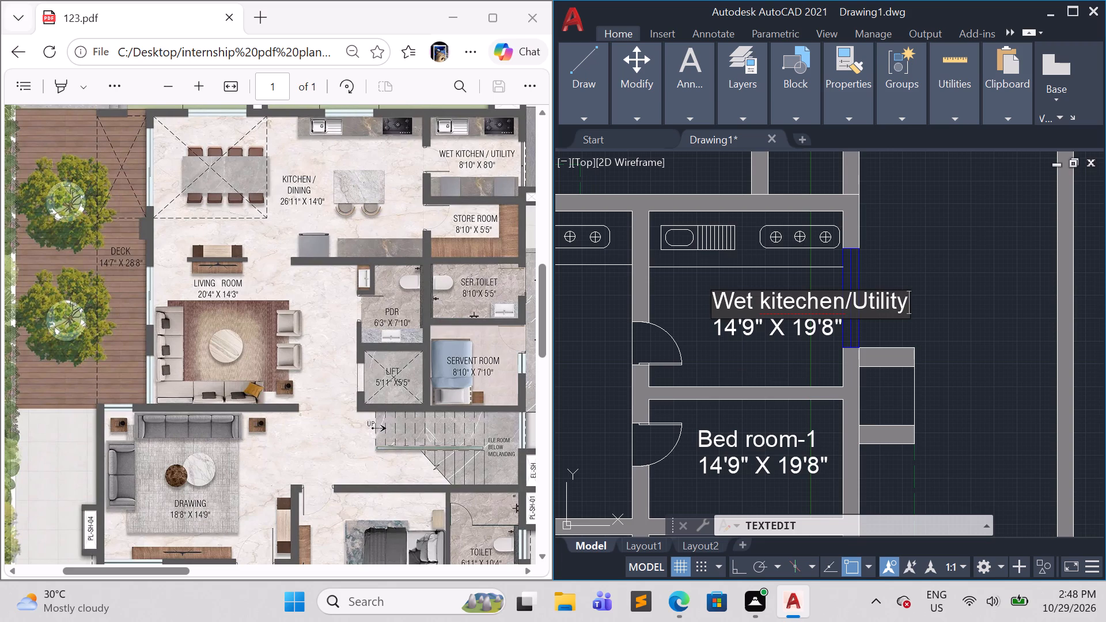
pyautogui.click(799, 304)
pyautogui.press('BackSpace')
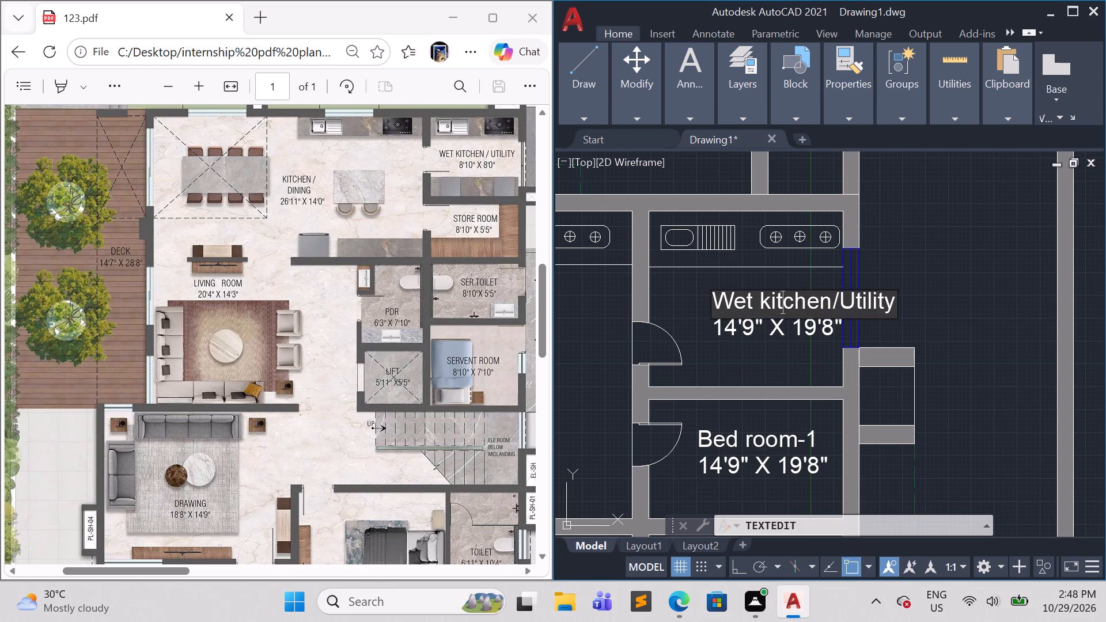
# Change the size line of the Wet kitchen/Utility label to 8'10" X 8'0", following the reference PDF.
pyautogui.click(732, 327)
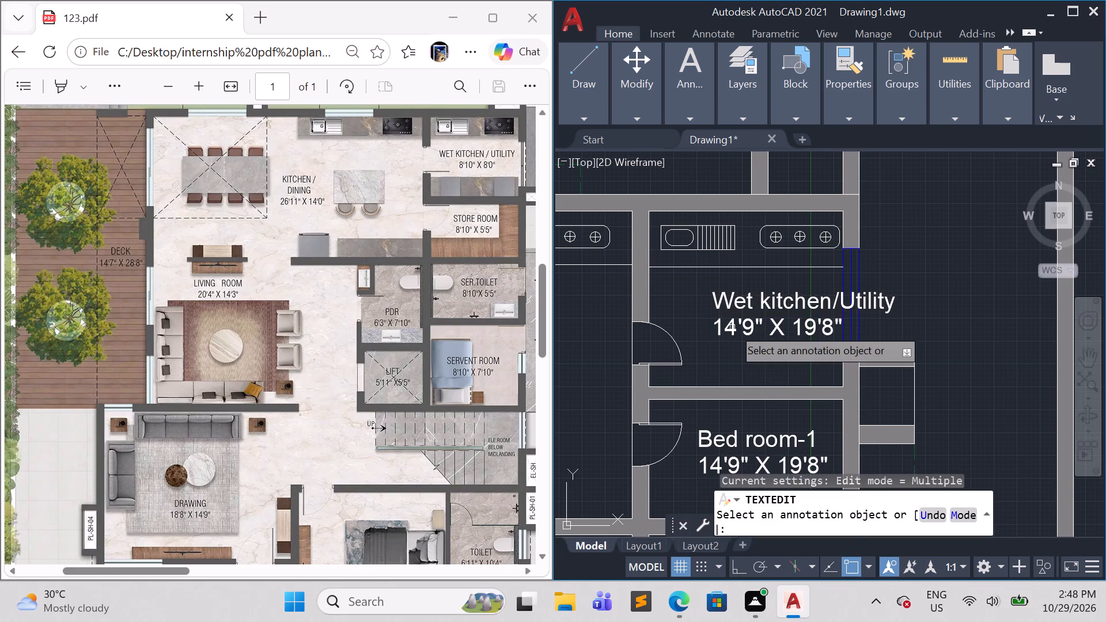
pyautogui.doubleClick(732, 327)
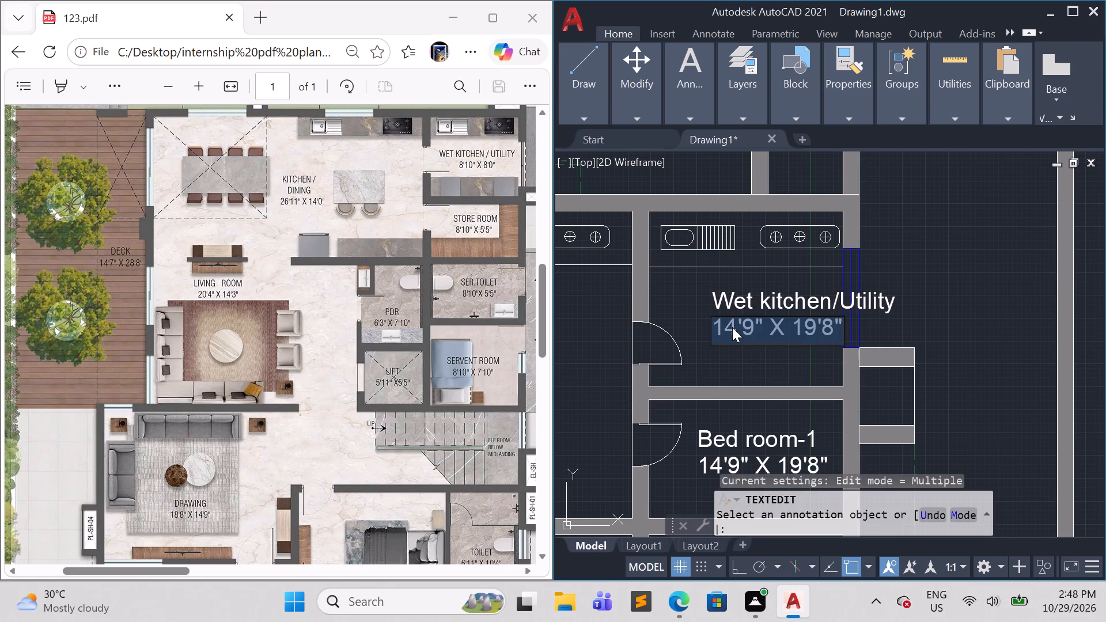
pyautogui.press('BackSpace')
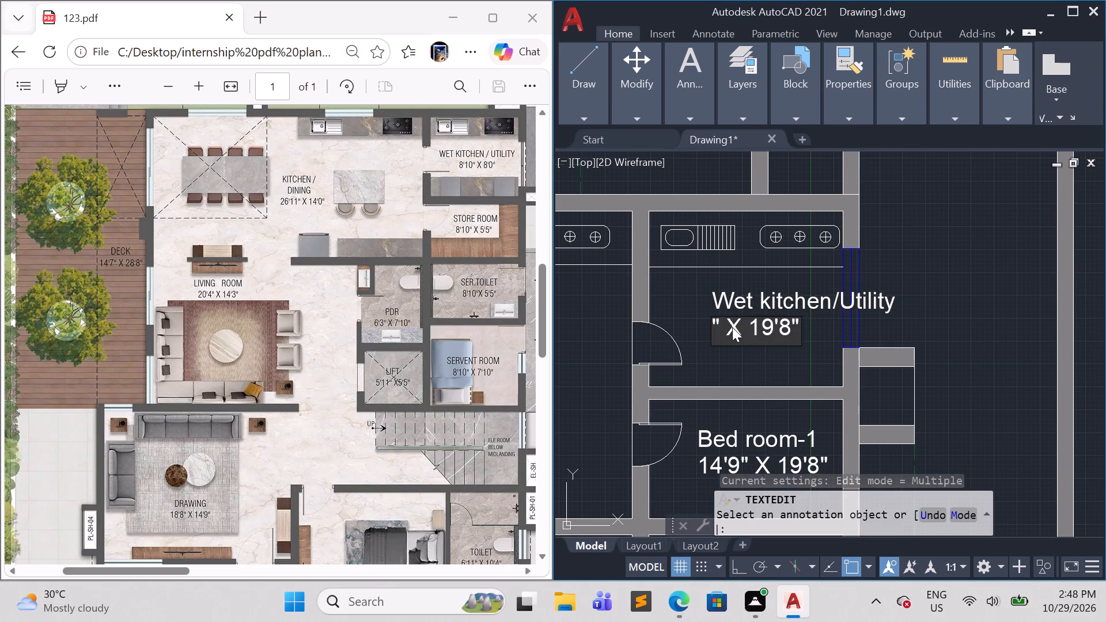
pyautogui.press('8')
pyautogui.write("'10")
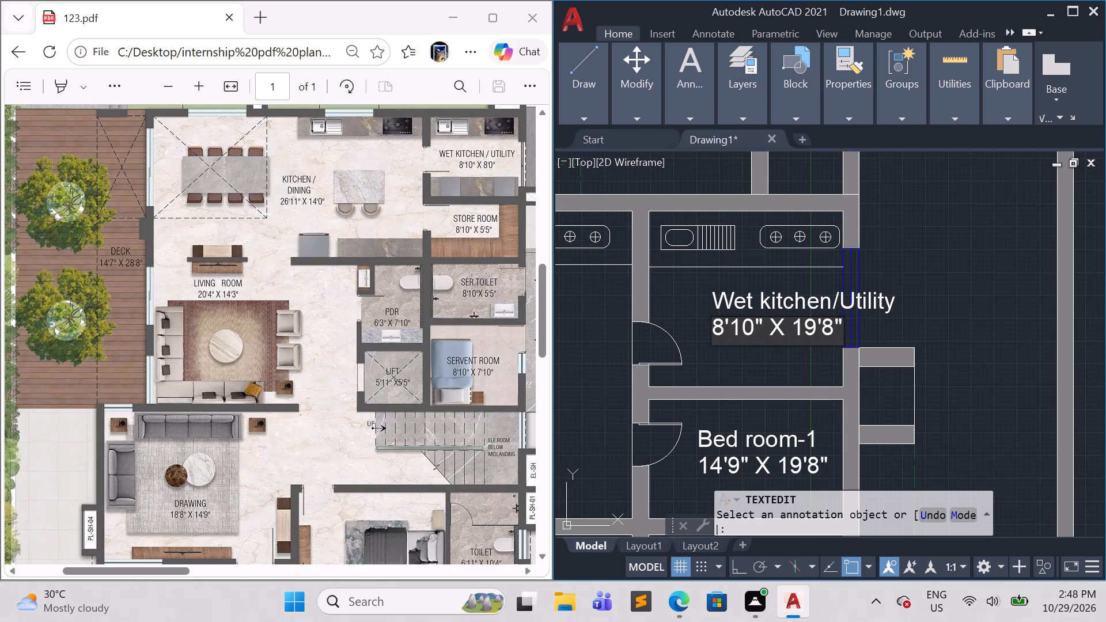
pyautogui.click(816, 328)
pyautogui.press('BackSpace')
pyautogui.press('BackSpace')
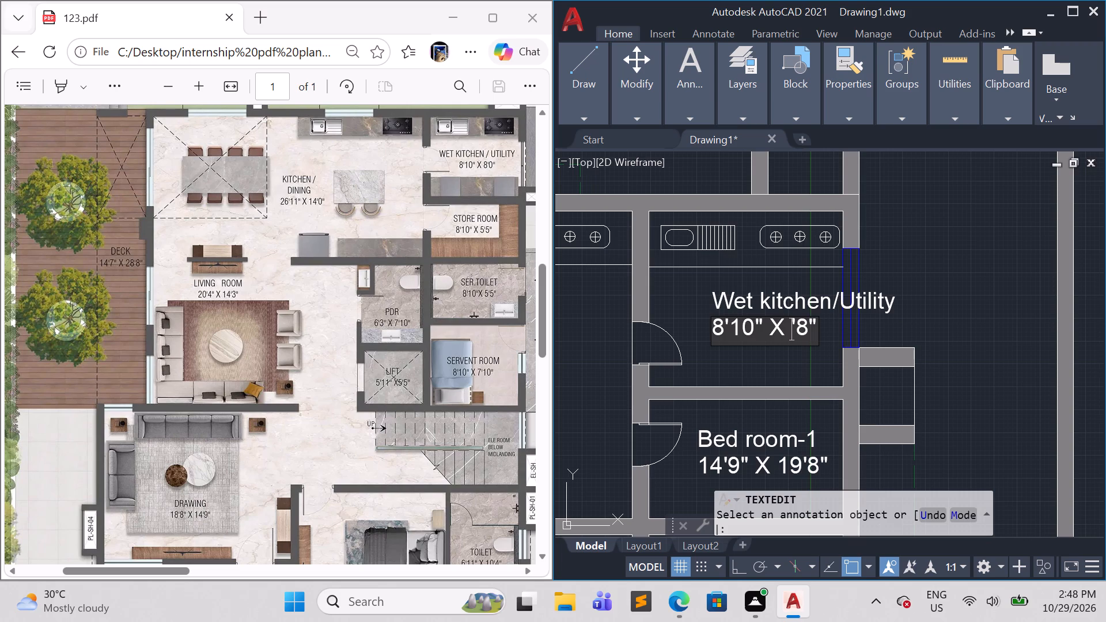
pyautogui.press('9')
pyautogui.press('BackSpace')
pyautogui.press('8')
pyautogui.press('Right')
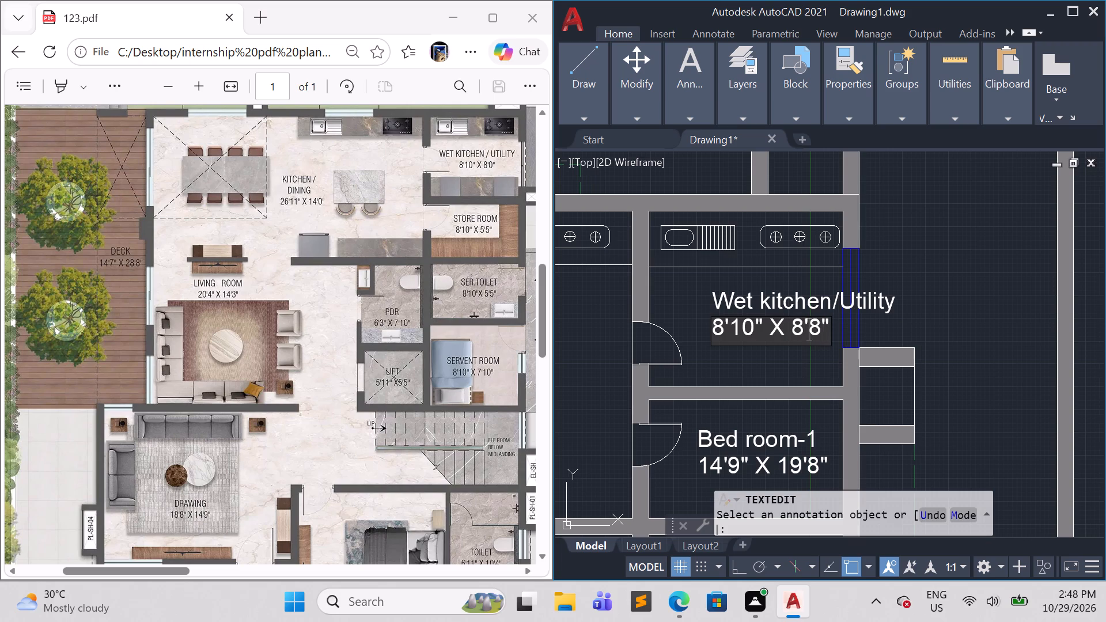
pyautogui.press('Right')
pyautogui.press('BackSpace')
pyautogui.press('8')
pyautogui.press('BackSpace')
pyautogui.press('0')
pyautogui.click(767, 363)
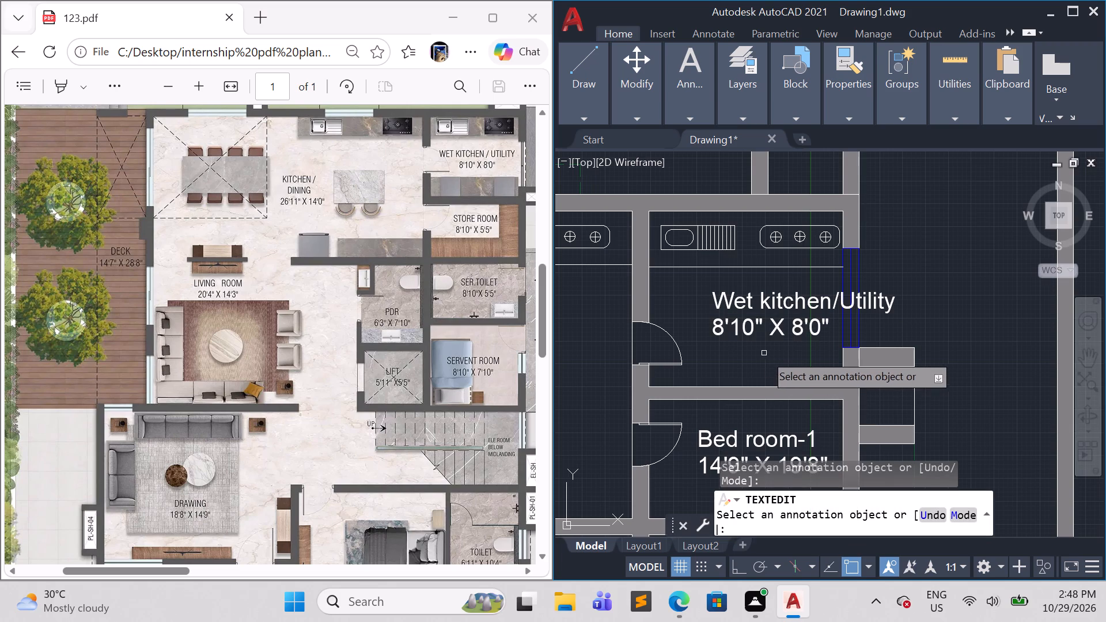
pyautogui.click(766, 351)
pyautogui.press('Escape')
# Move both lines of the Wet kitchen/Utility label left and slightly down, towards the room's door.
pyautogui.click(762, 359)
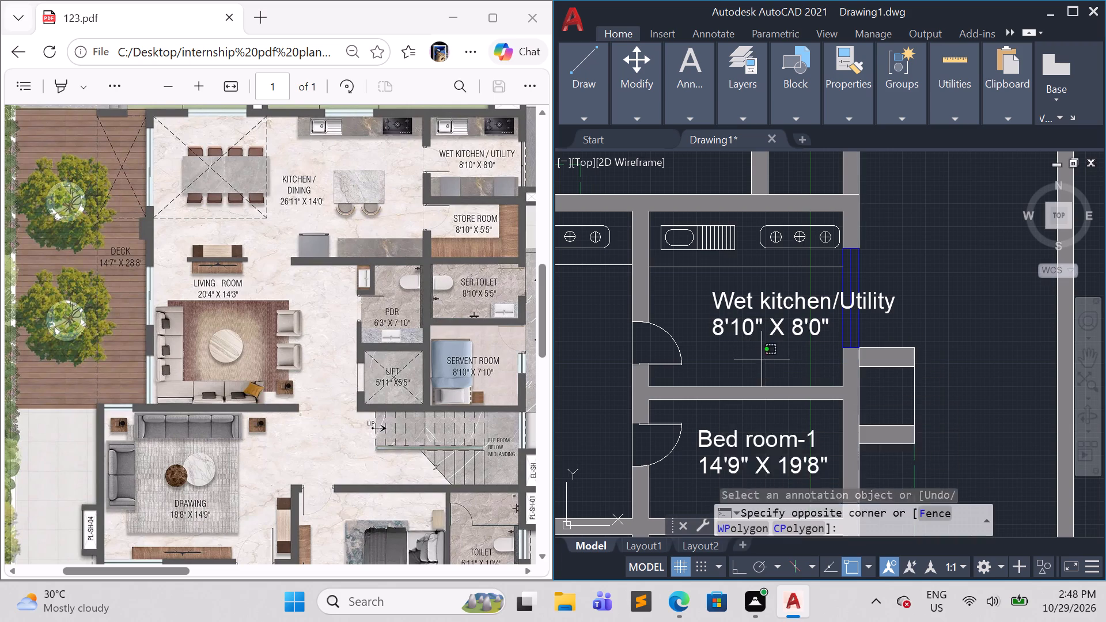
pyautogui.click(721, 304)
pyautogui.press('m')
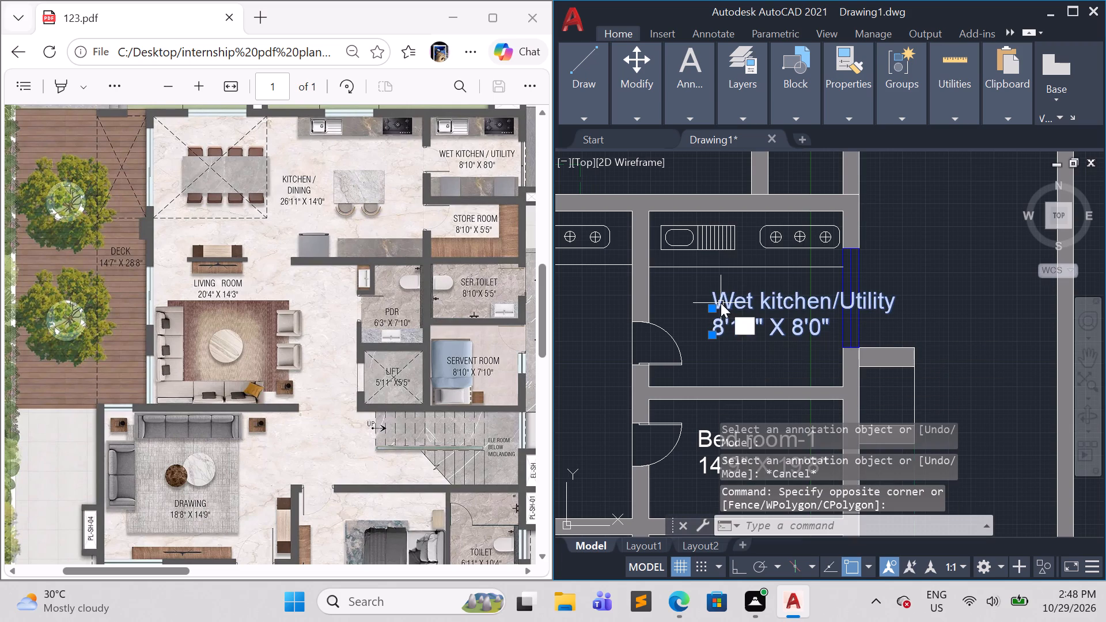
pyautogui.press('Return')
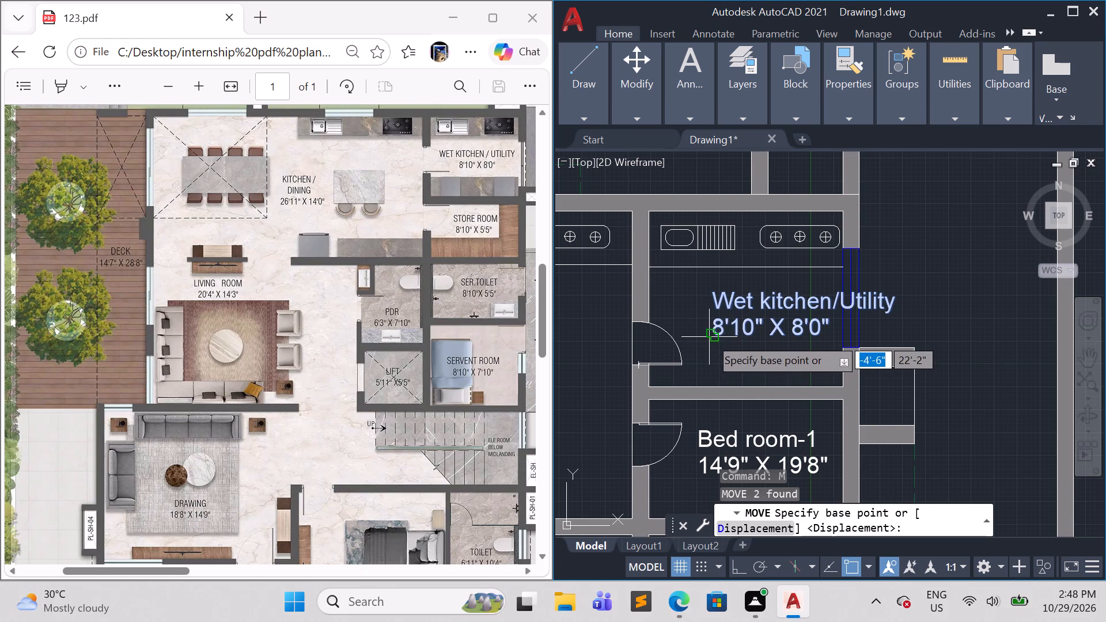
pyautogui.click(709, 337)
pyautogui.click(678, 342)
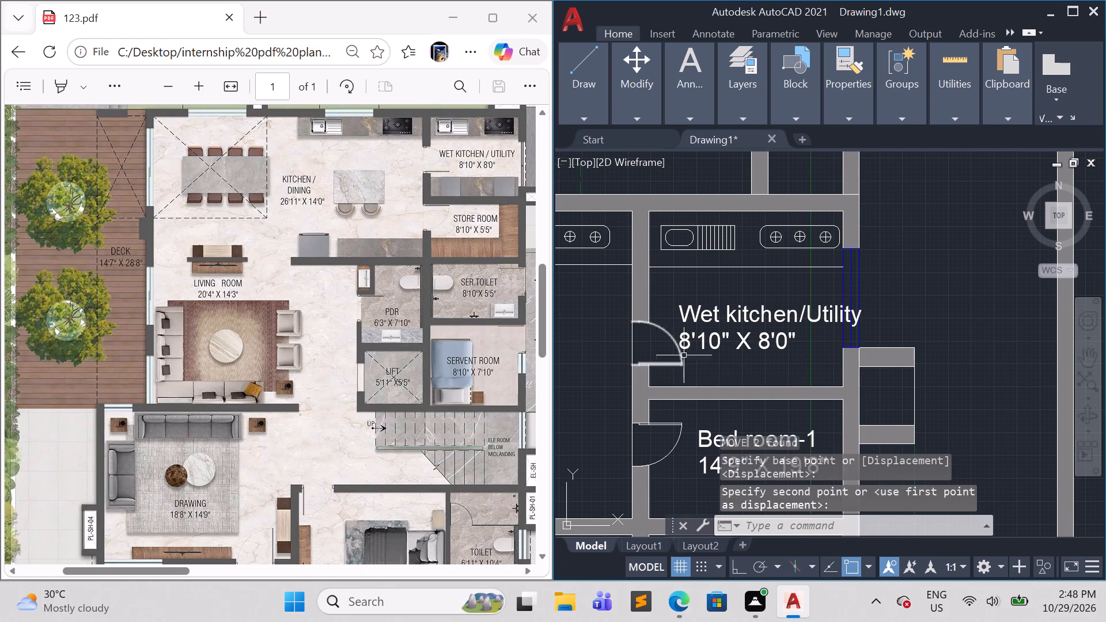
pyautogui.press('Escape')
# Scale down both lines of the Wet kitchen/Utility label to about 0.8 times from the start of its size line.
pyautogui.click(738, 367)
pyautogui.click(727, 309)
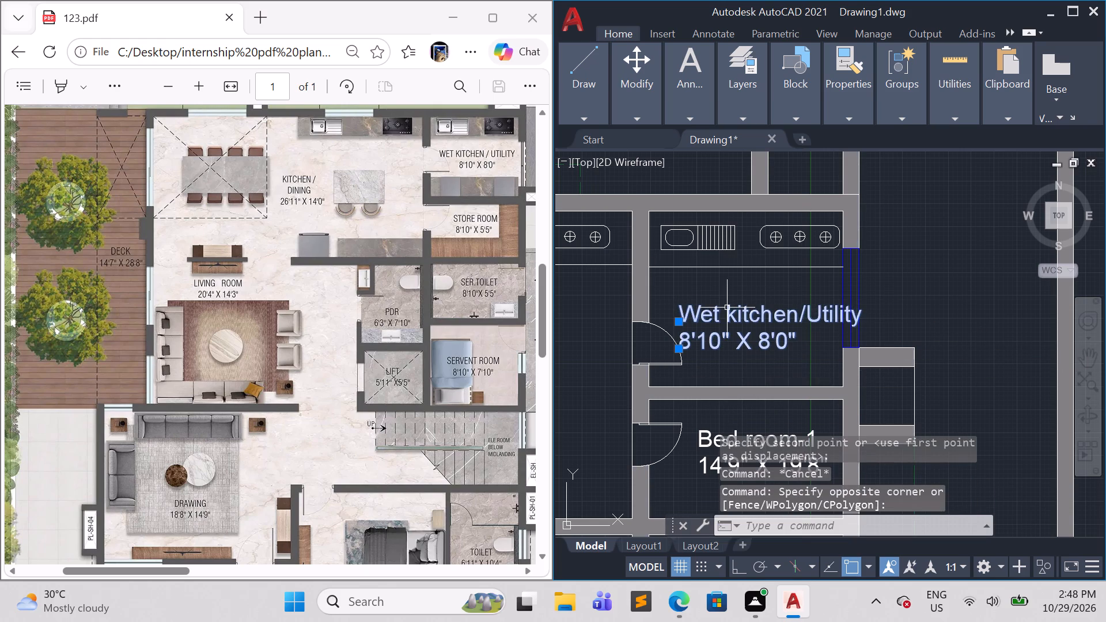
pyautogui.write('sc')
pyautogui.press('Return')
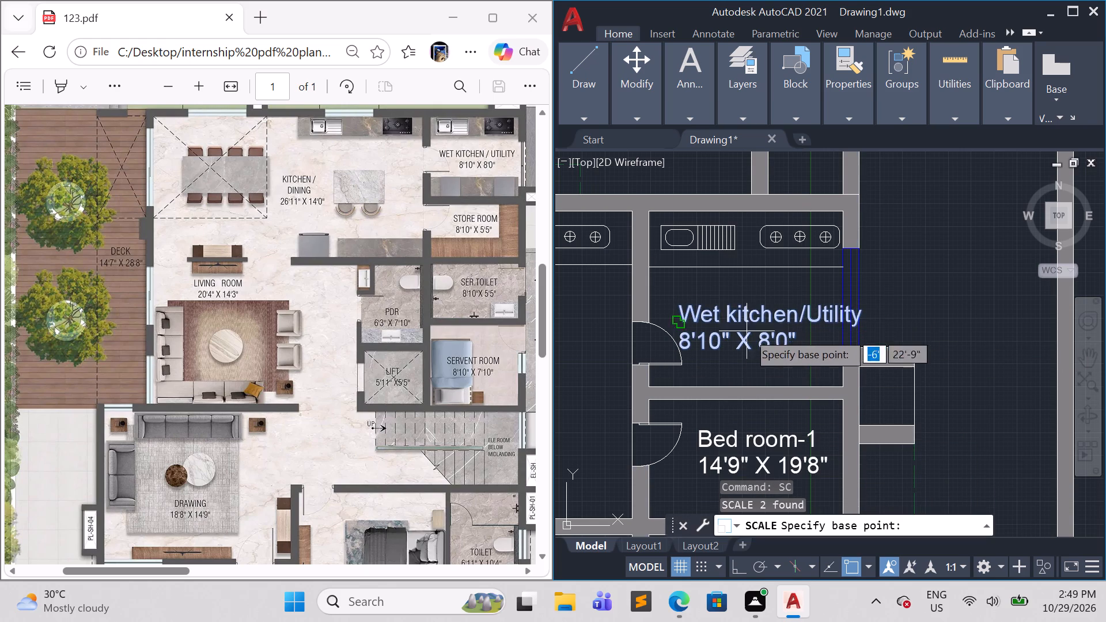
pyautogui.click(680, 351)
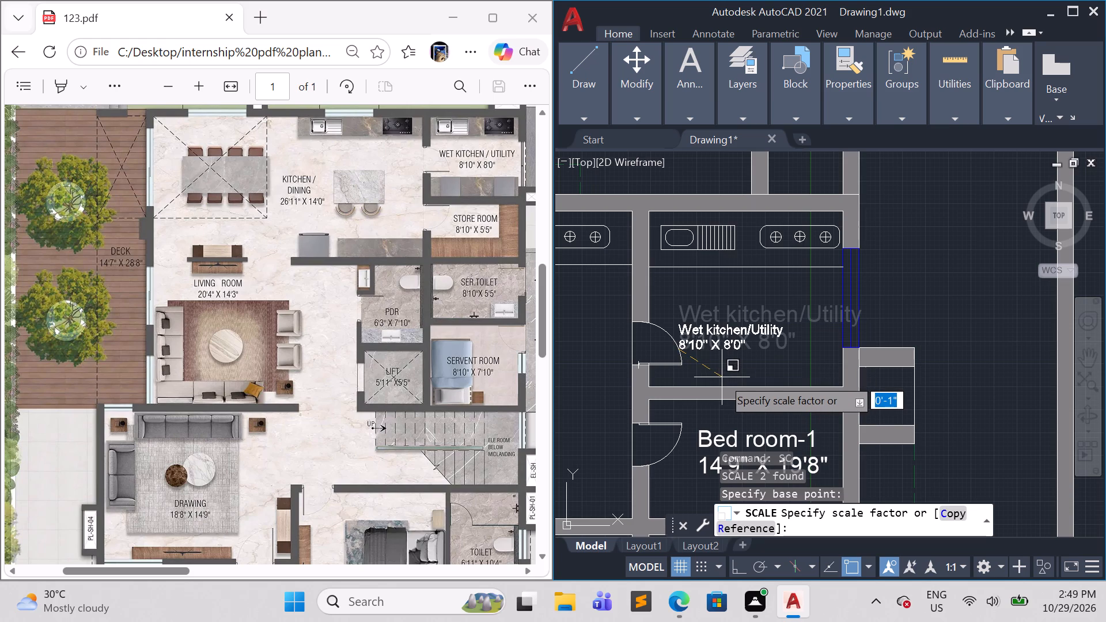
pyautogui.click(749, 365)
pyautogui.scroll(-2, 782, 368)
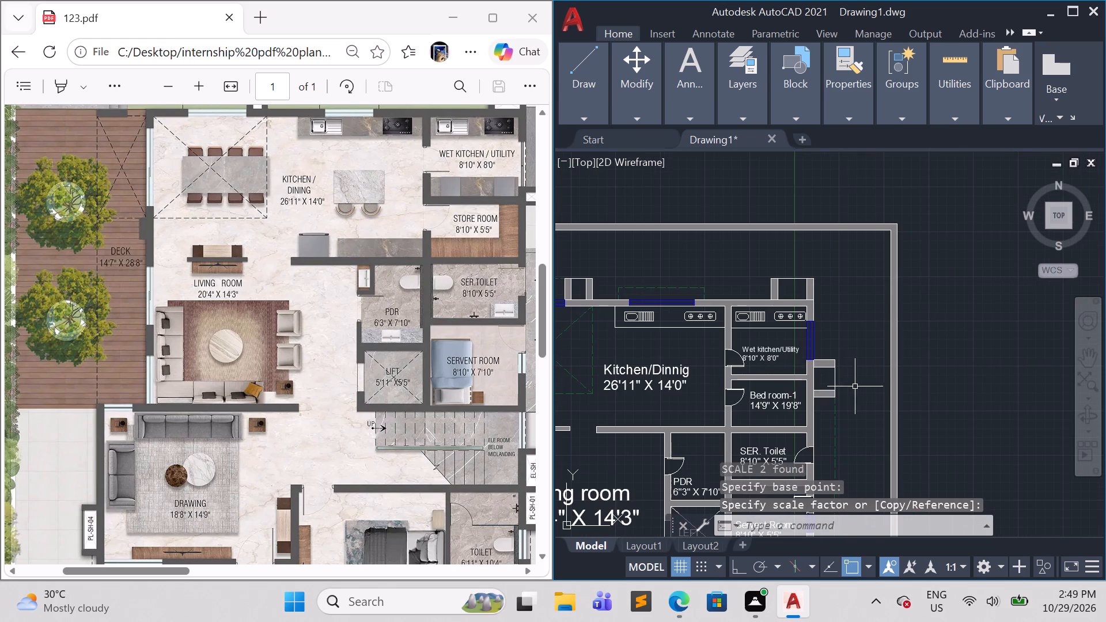
# Scale up both lines of the Wet kitchen/Utility label to about 1.1 times from the start of its size line.
pyautogui.scroll(2, 791, 367)
pyautogui.moveTo(751, 365); pyautogui.dragTo(750, 360)
pyautogui.click(725, 318)
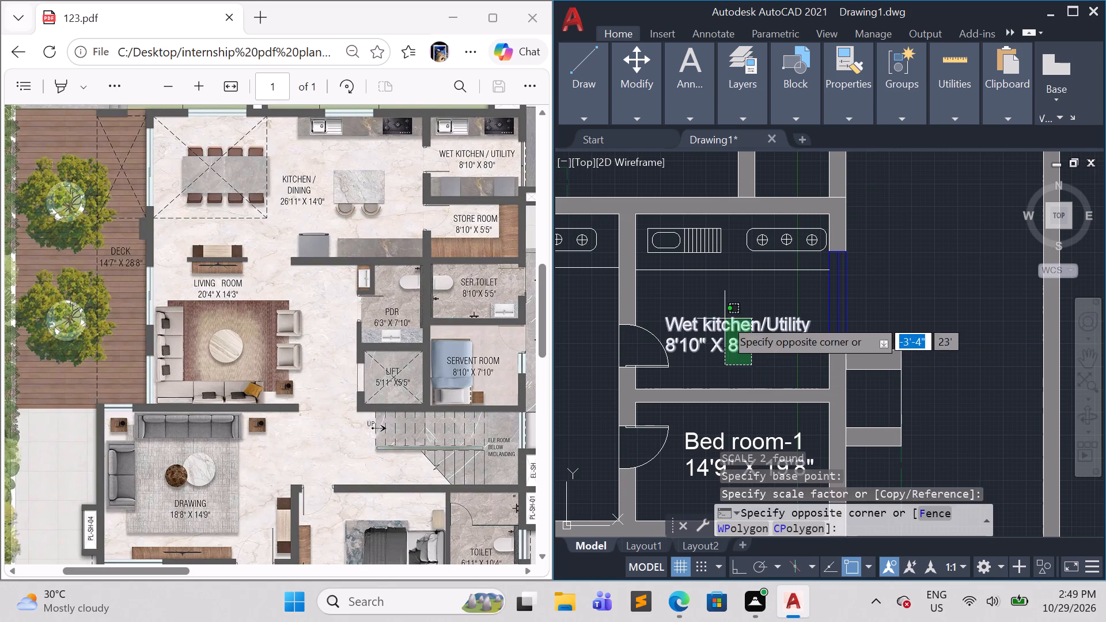
pyautogui.press('s')
pyautogui.press('c')
pyautogui.press('Return')
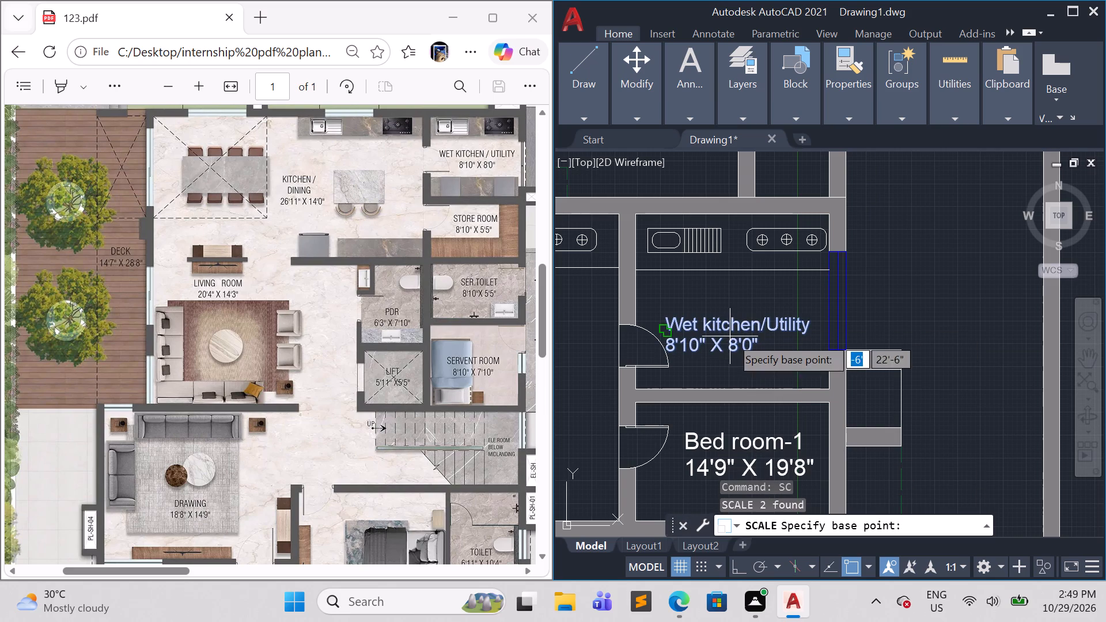
pyautogui.click(675, 354)
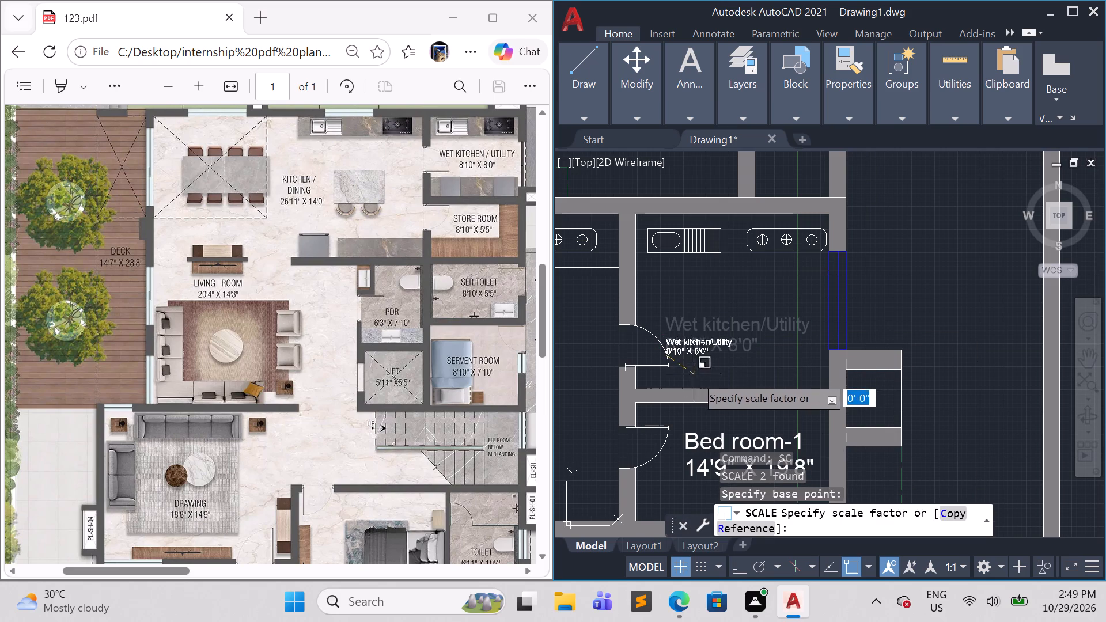
pyautogui.click(743, 380)
pyautogui.scroll(-1, 757, 373)
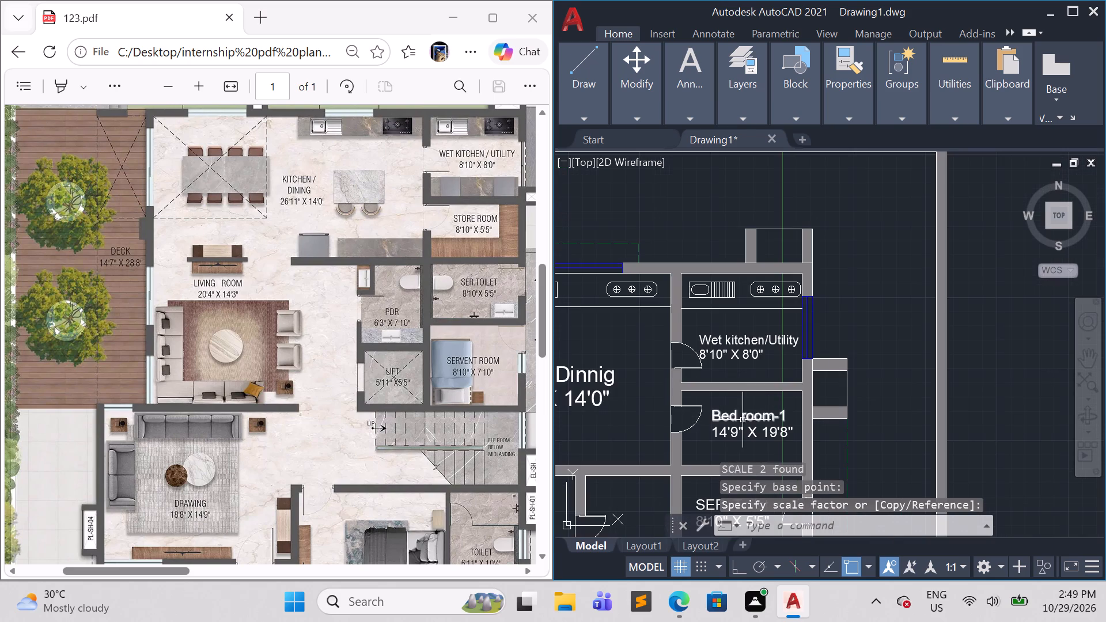
# Rename the Bed room-1 label in the room below the Wet kitchen/Utility as Store room.
pyautogui.scroll(2, 743, 420)
pyautogui.moveTo(743, 420); pyautogui.dragTo(746, 384, button='middle')
pyautogui.tripleClick(764, 367)
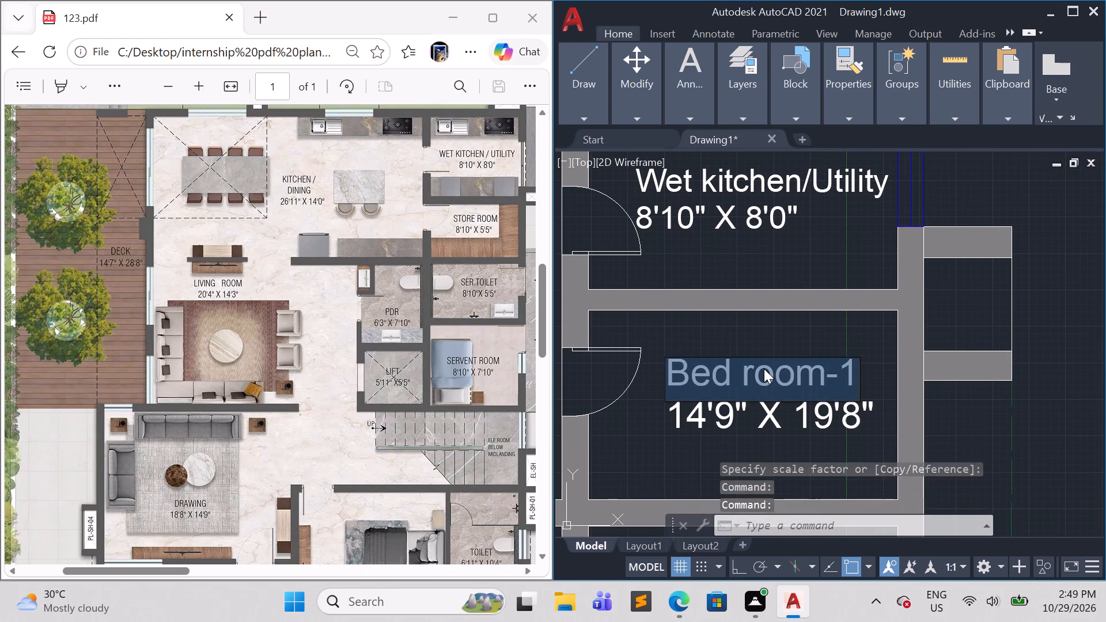
pyautogui.press('BackSpace')
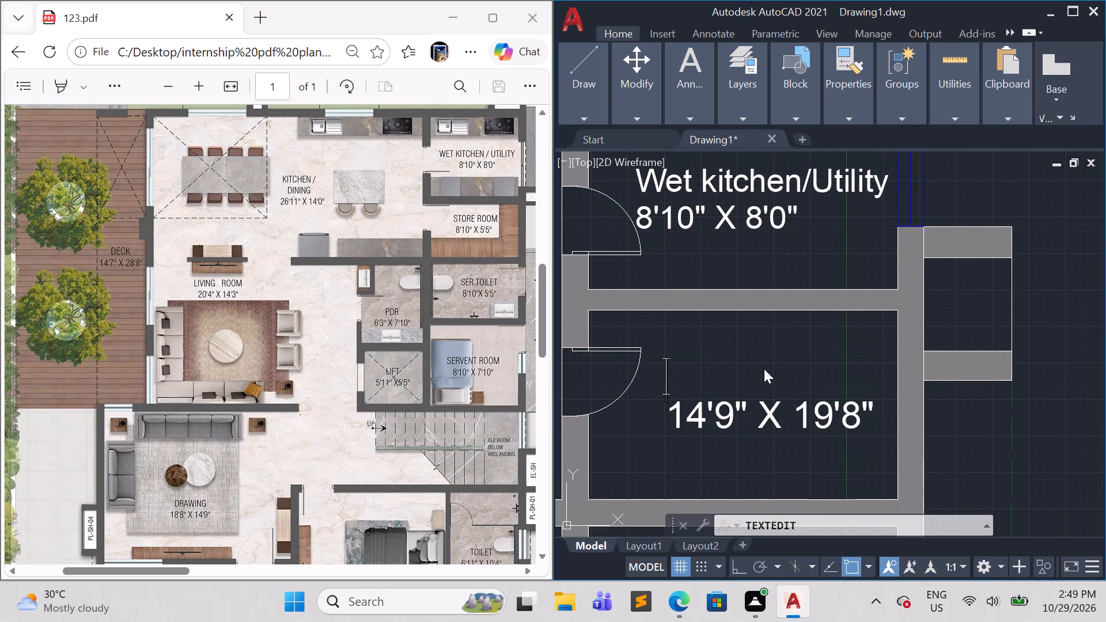
pyautogui.write('Store')
pyautogui.press('space')
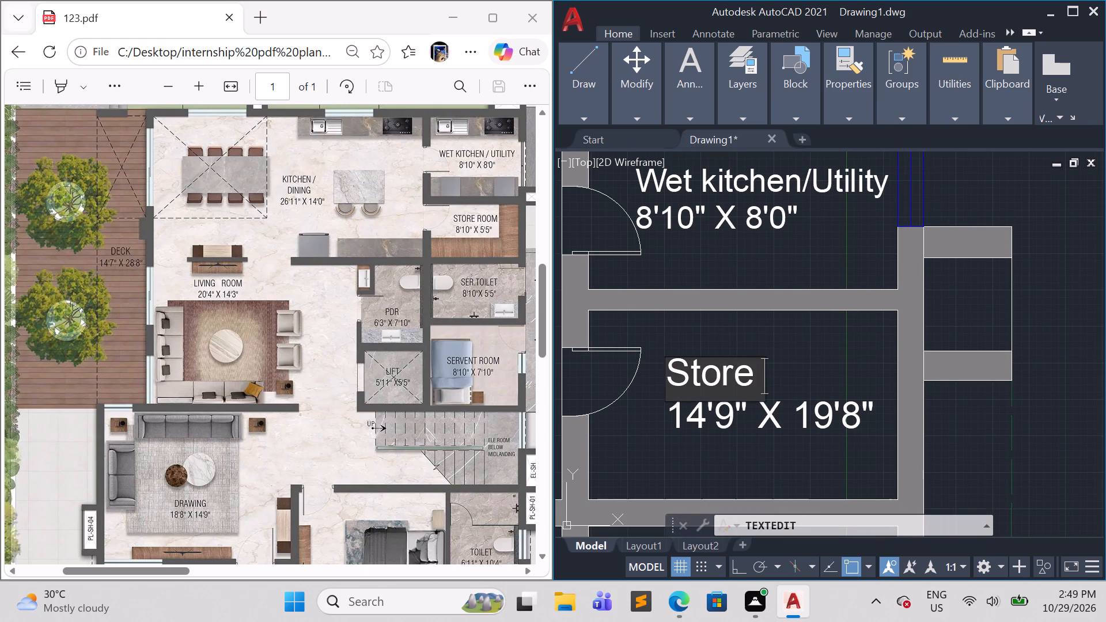
pyautogui.write('roo')
pyautogui.press('m')
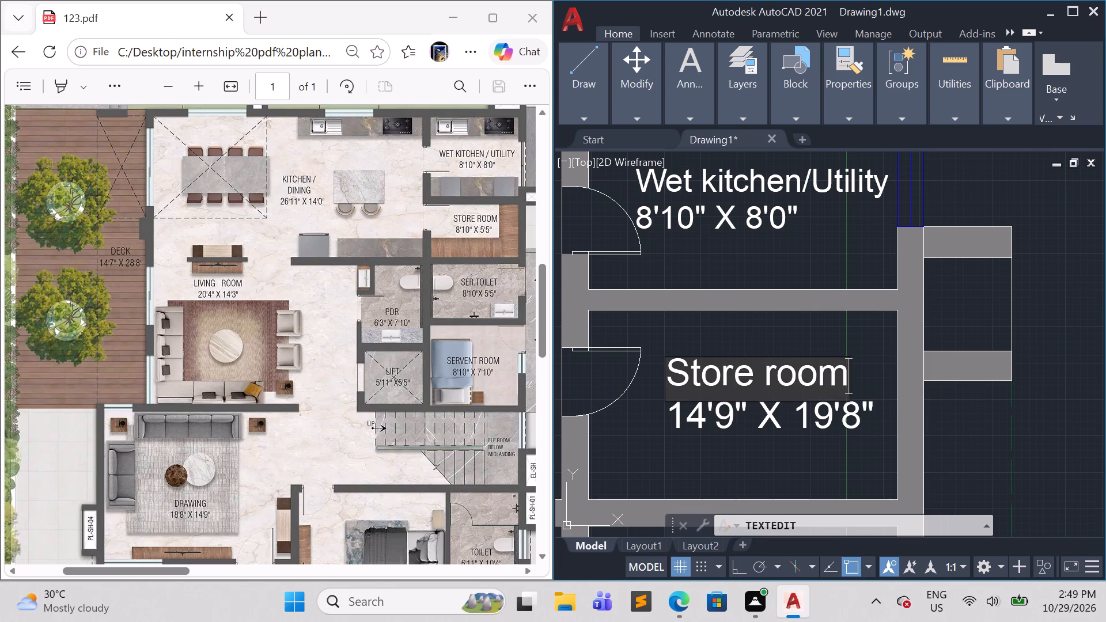
# Change the first dimension in the Store room label's size line to 8'10", following the reference PDF.
pyautogui.doubleClick(722, 422)
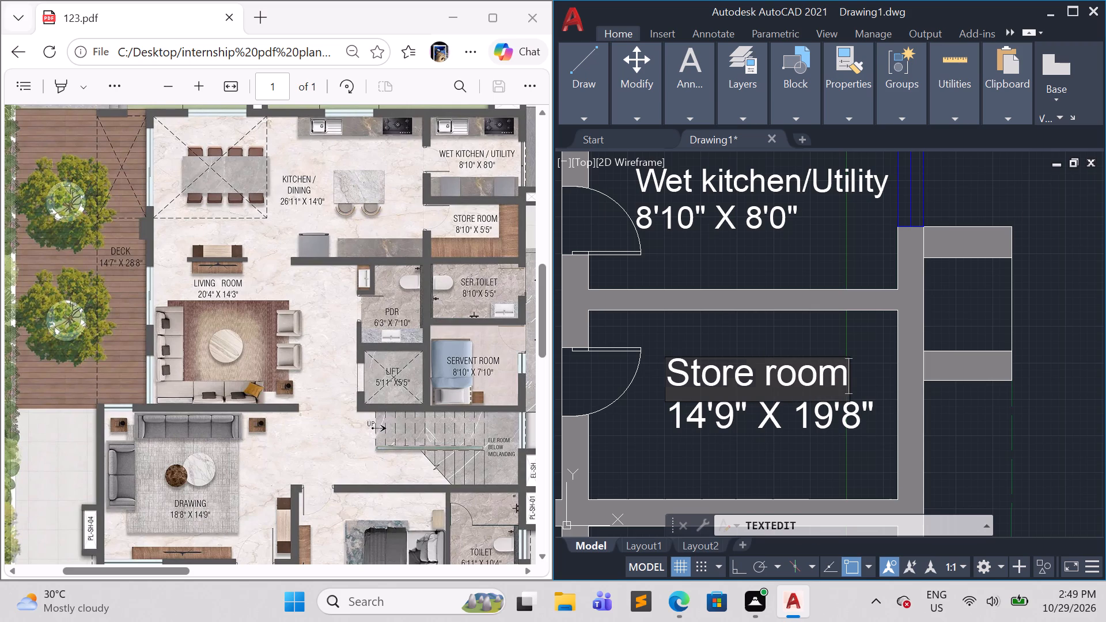
pyautogui.click(728, 423)
pyautogui.click(728, 423)
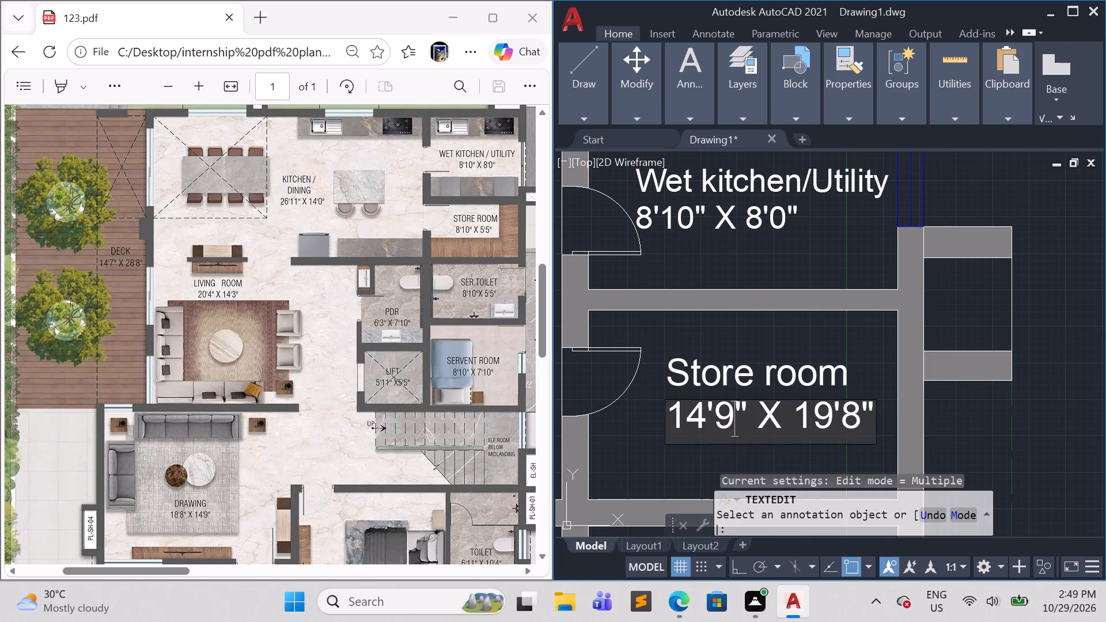
pyautogui.press('BackSpace')
pyautogui.write('10')
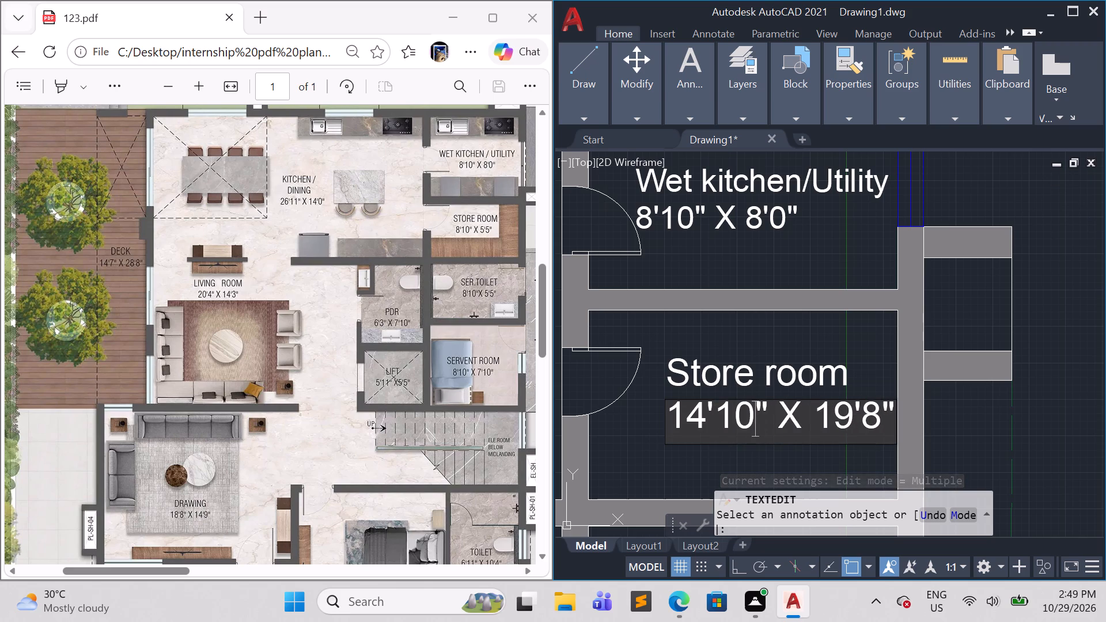
pyautogui.press('Left')
pyautogui.press('Left')
pyautogui.press('Left')
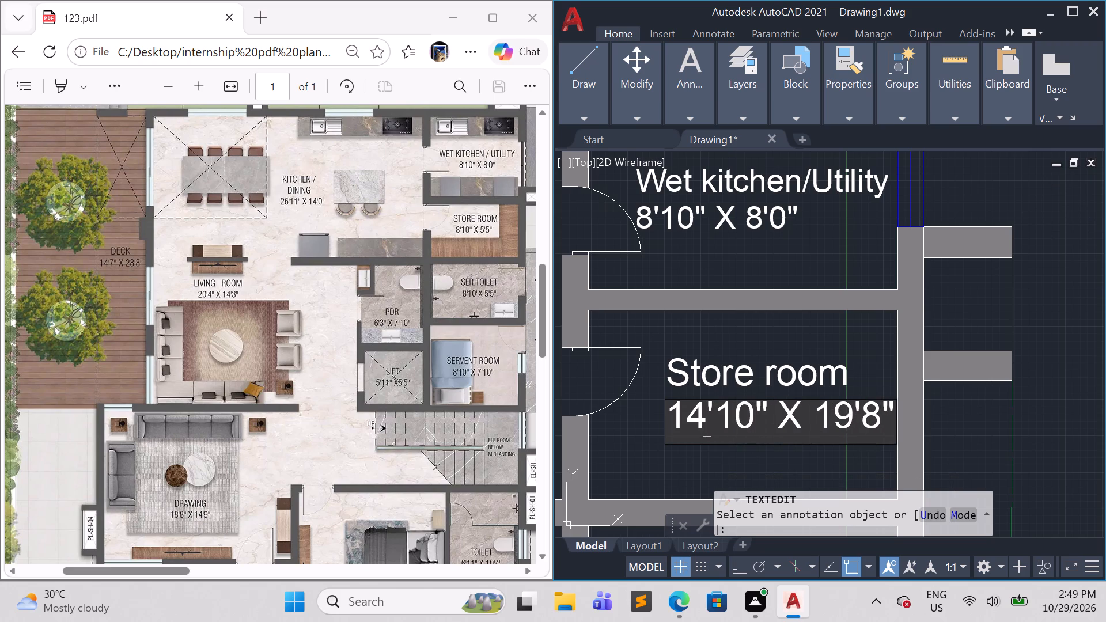
pyautogui.press('BackSpace')
pyautogui.press('BackSpace')
pyautogui.press('9')
pyautogui.press('BackSpace')
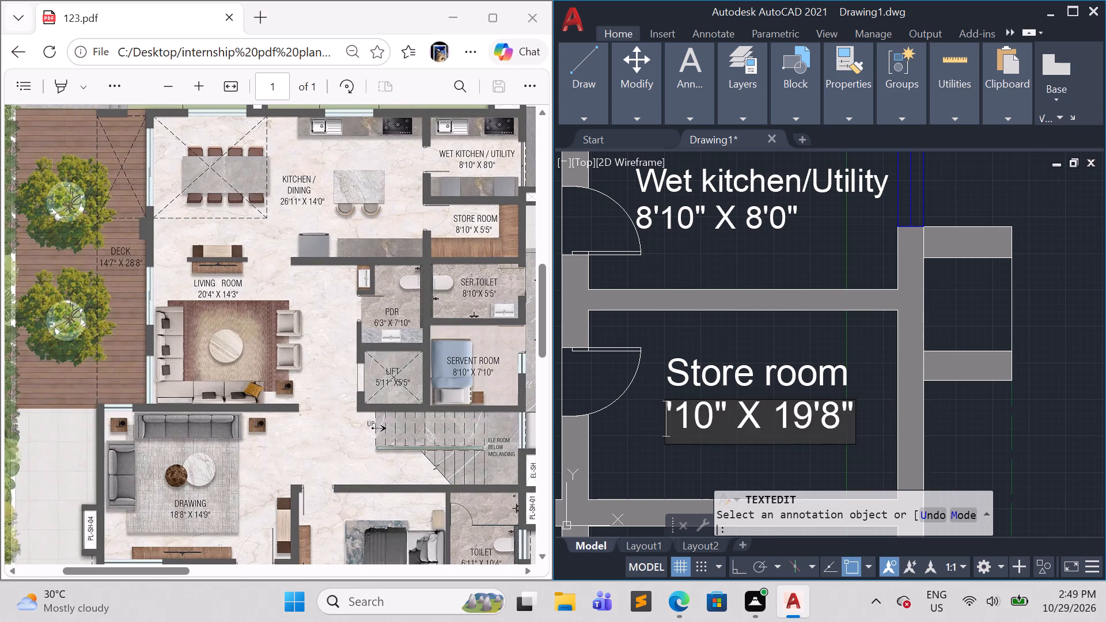
pyautogui.press('8')
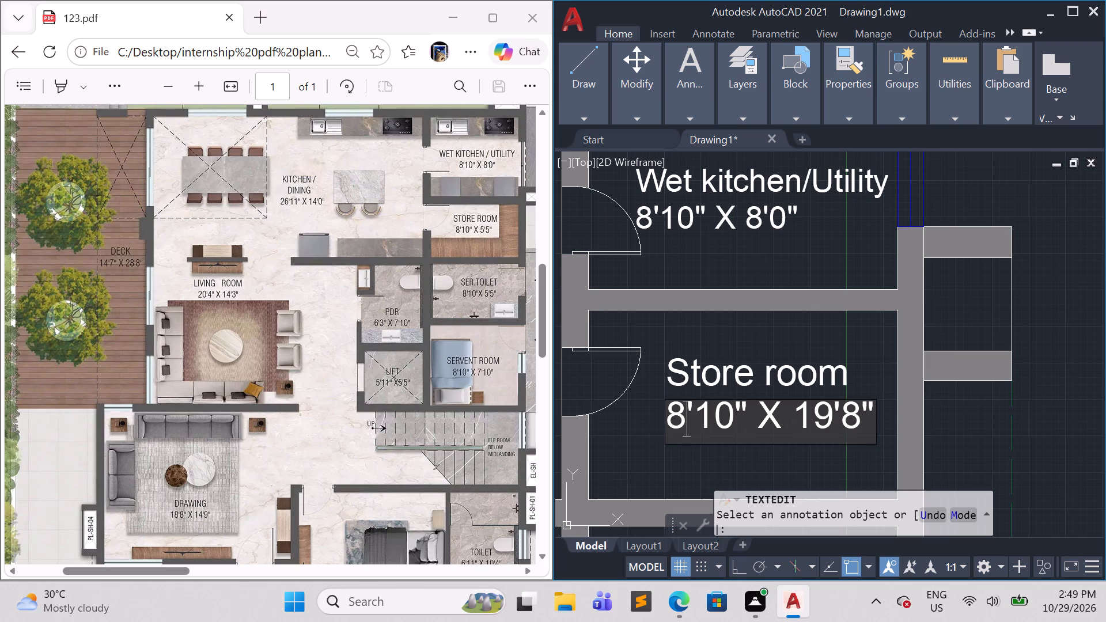
# Change the second dimension in the Store room label's size line to 5'5", following the reference PDF.
pyautogui.press('Right')
pyautogui.press('Right')
pyautogui.press('Right')
pyautogui.press('Right')
pyautogui.press('Right')
pyautogui.press('Right')
pyautogui.press('Right')
pyautogui.press('Right')
pyautogui.press('Right')
pyautogui.press('Right')
pyautogui.press('Right')
pyautogui.press('Right')
pyautogui.press('Left')
pyautogui.press('BackSpace')
pyautogui.press('5')
pyautogui.press('Left')
pyautogui.press('Left')
pyautogui.press('Left')
pyautogui.press('Right')
pyautogui.press('BackSpace')
pyautogui.press('BackSpace')
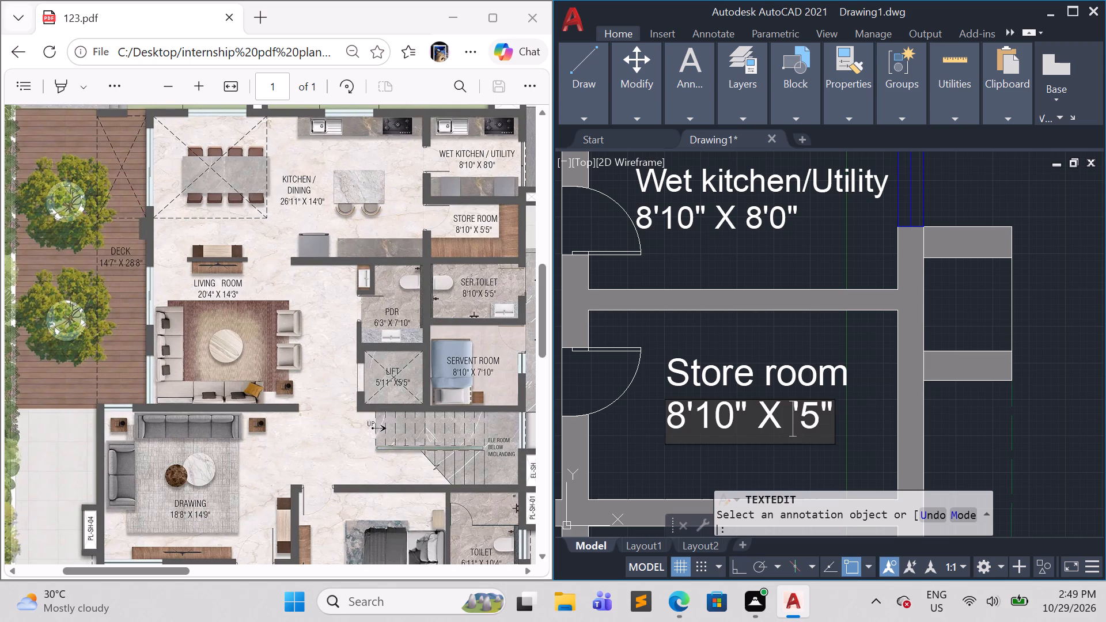
pyautogui.press('5')
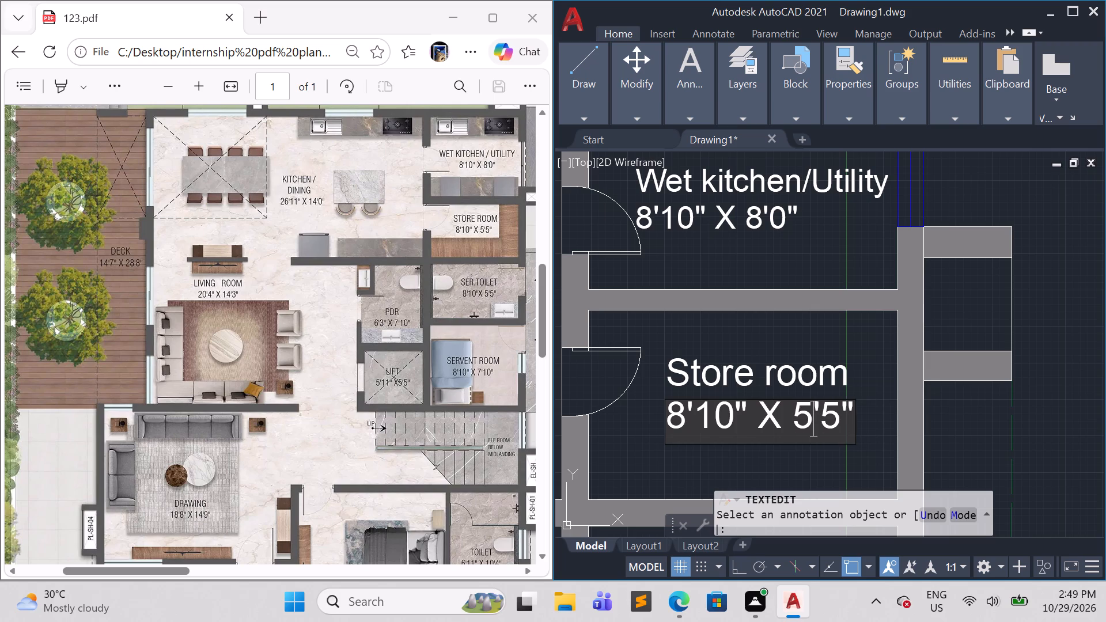
pyautogui.click(987, 433)
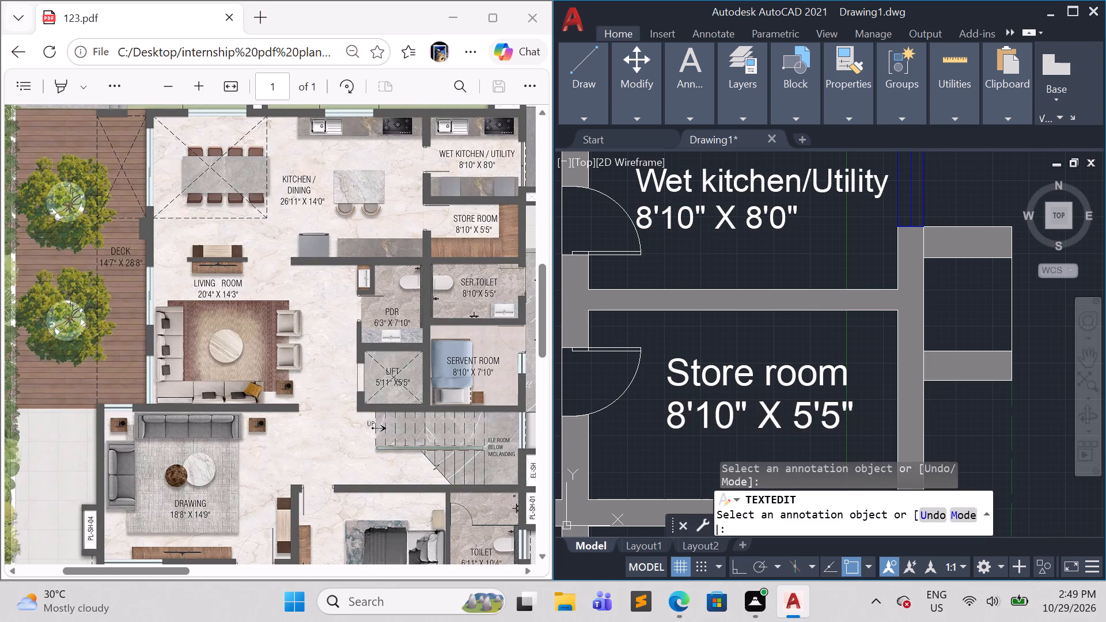
pyautogui.press('Escape')
# Scale up both lines of the Drawing label to about 1.75 times from the start of its size line.
pyautogui.scroll(-4, 892, 439)
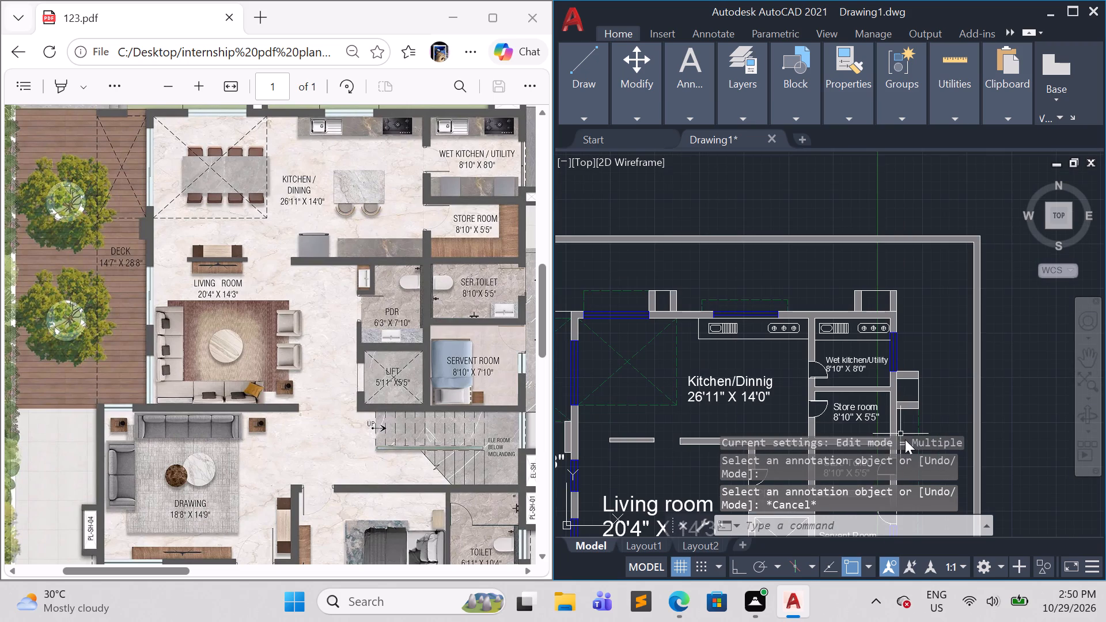
pyautogui.scroll(-1, 930, 456)
pyautogui.moveTo(948, 434); pyautogui.dragTo(964, 274, button='middle')
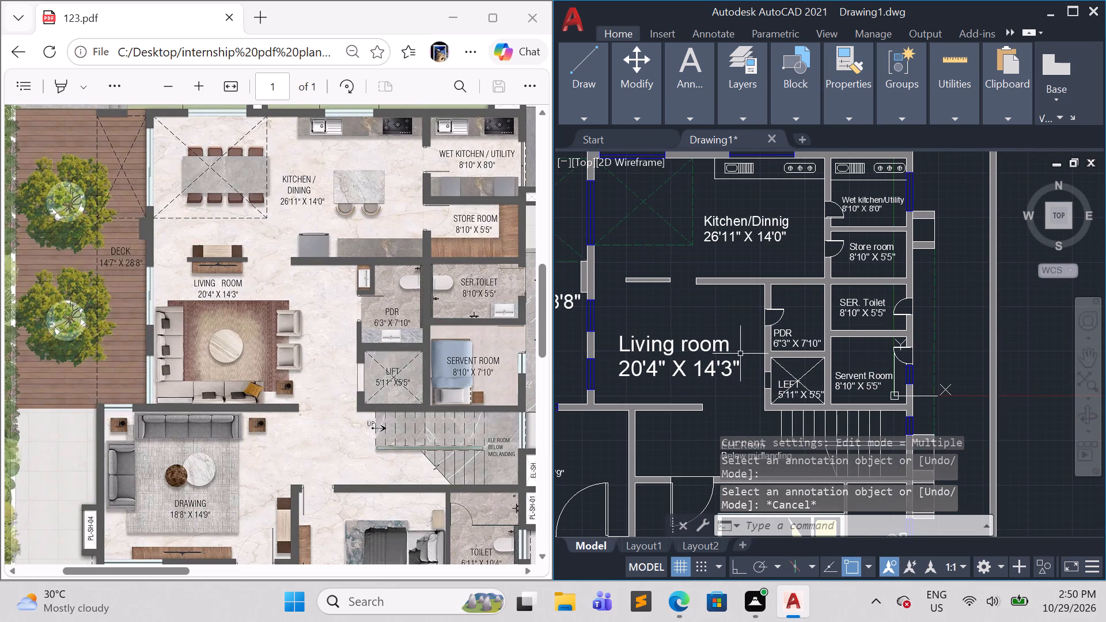
pyautogui.scroll(-2, 699, 356)
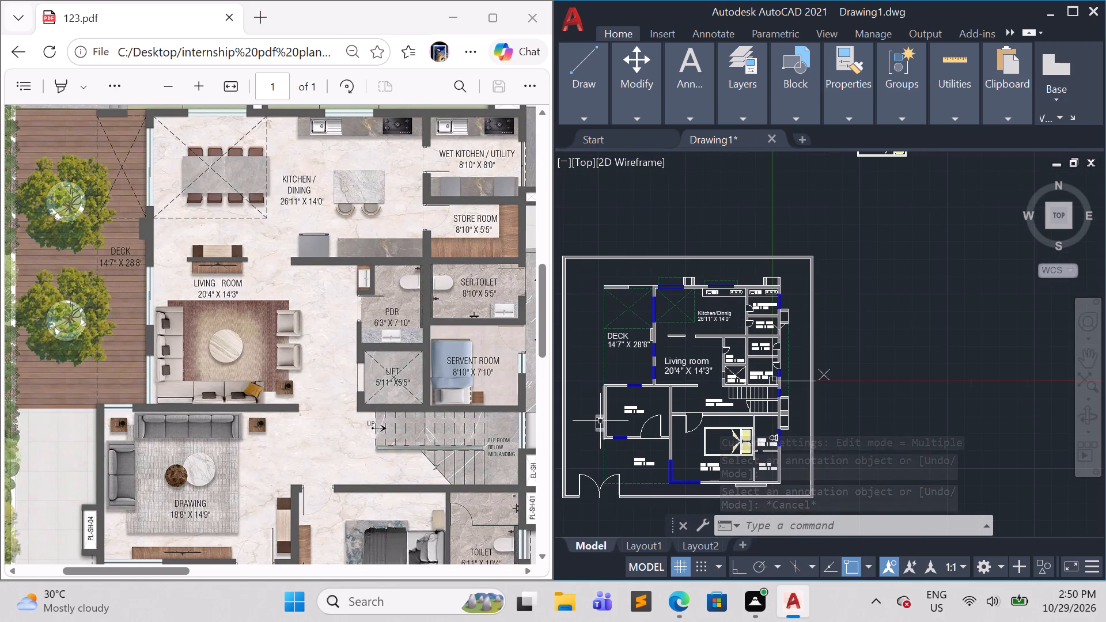
pyautogui.moveTo(690, 398); pyautogui.dragTo(744, 255, button='middle')
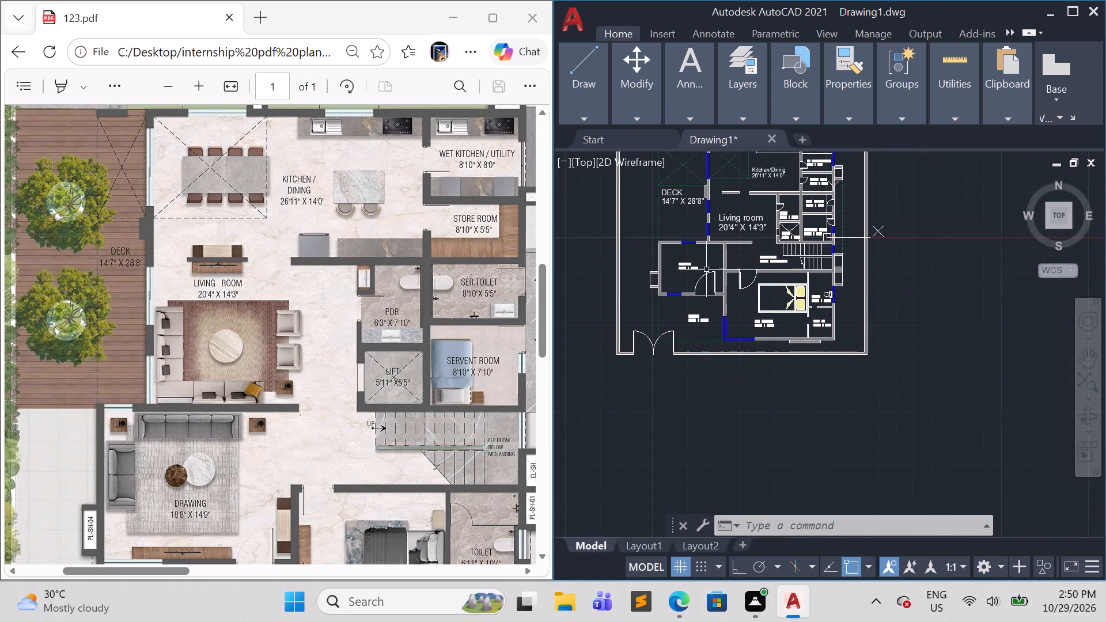
pyautogui.scroll(2, 668, 290)
pyautogui.click(739, 249)
pyautogui.click(702, 229)
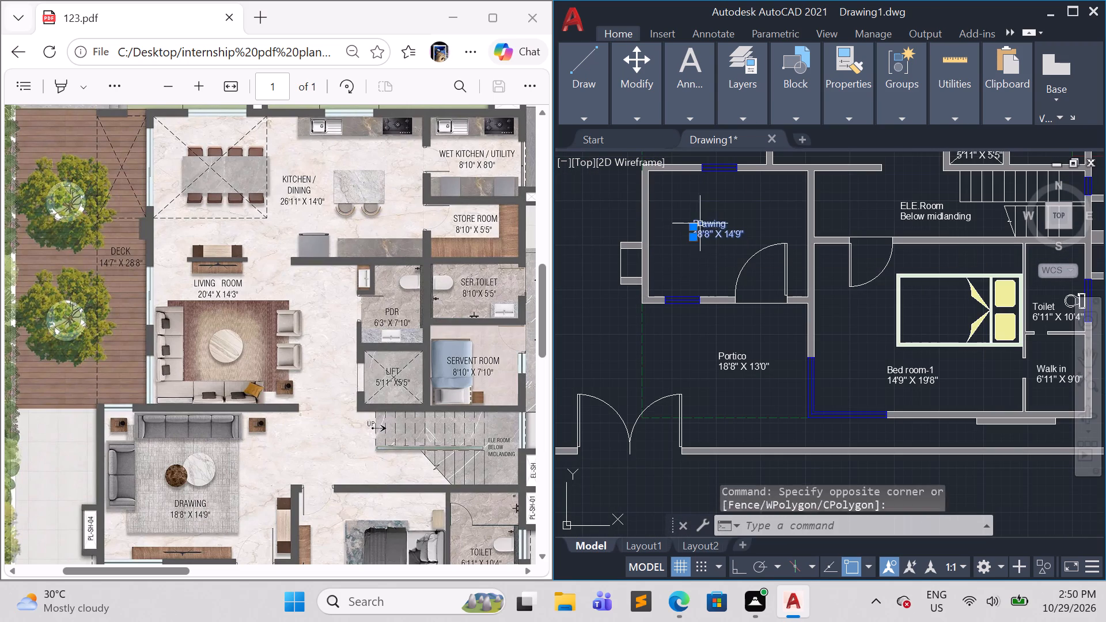
pyautogui.press('s')
pyautogui.press('c')
pyautogui.press('Return')
pyautogui.click(699, 241)
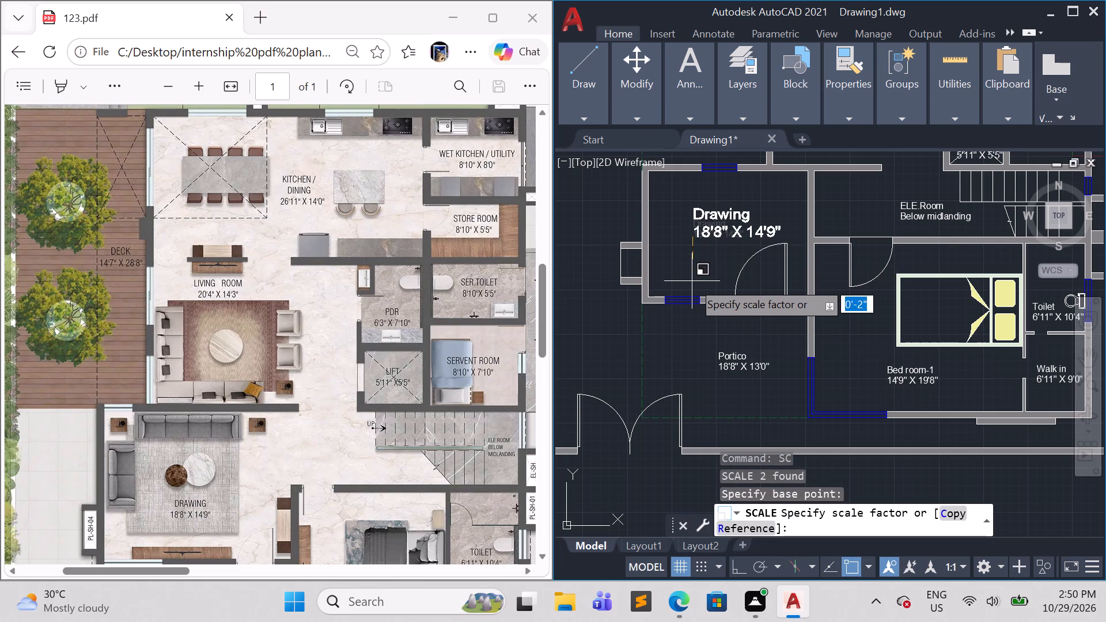
pyautogui.click(690, 282)
pyautogui.press('Escape')
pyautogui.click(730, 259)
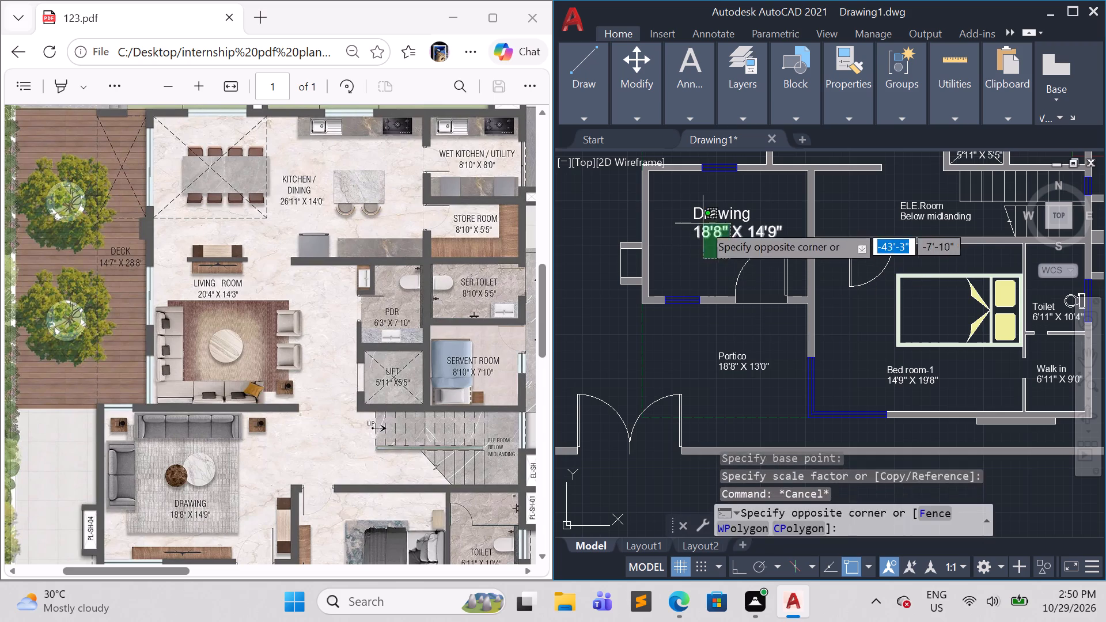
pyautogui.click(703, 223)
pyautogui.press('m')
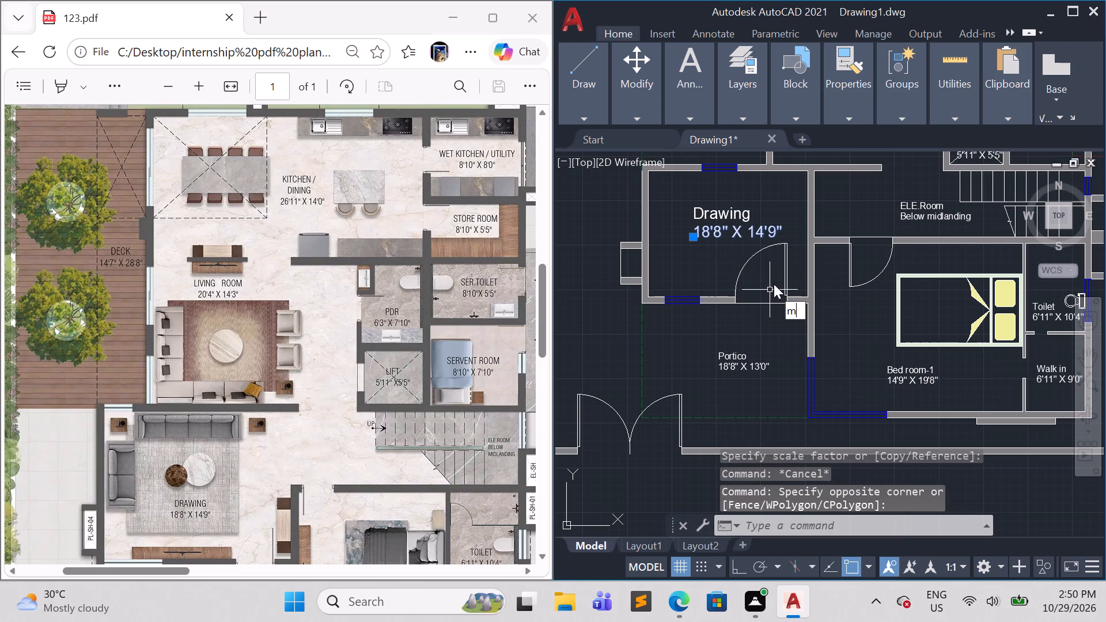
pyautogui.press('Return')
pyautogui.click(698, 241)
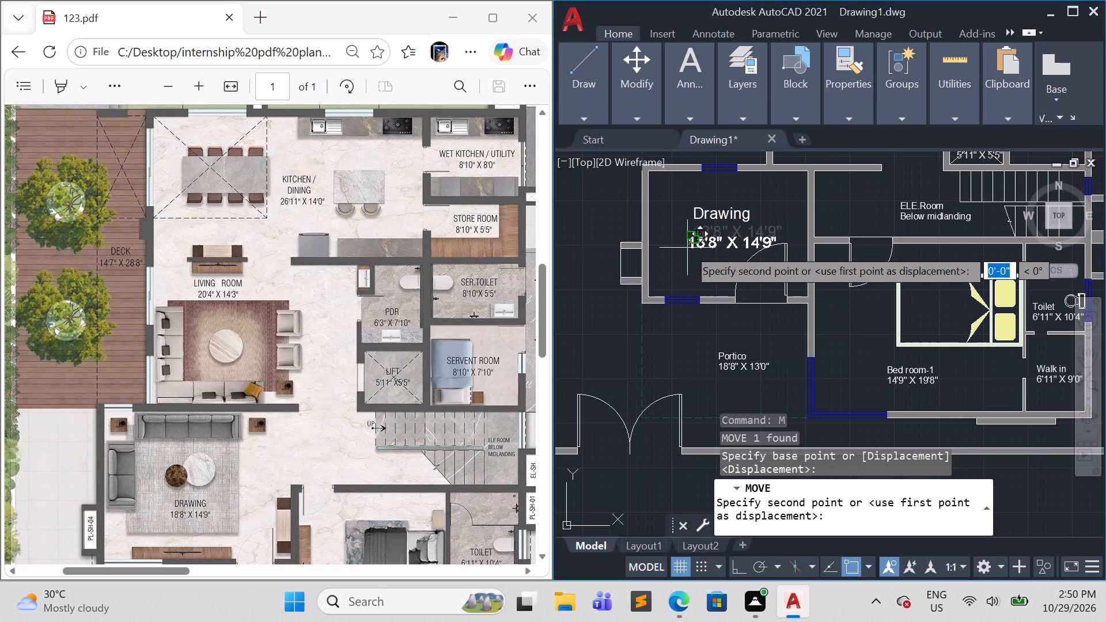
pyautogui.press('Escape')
# Move both lines of the Drawing label about 2'-10" left and slightly down within the room.
pyautogui.click(714, 257)
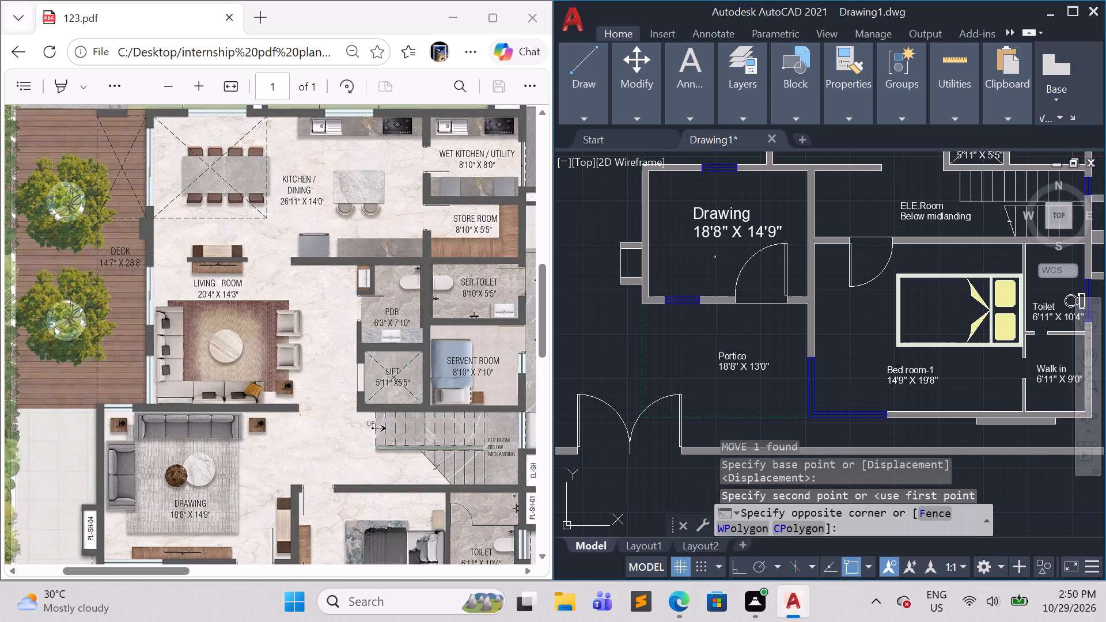
pyautogui.click(701, 195)
pyautogui.press('m')
pyautogui.press('Return')
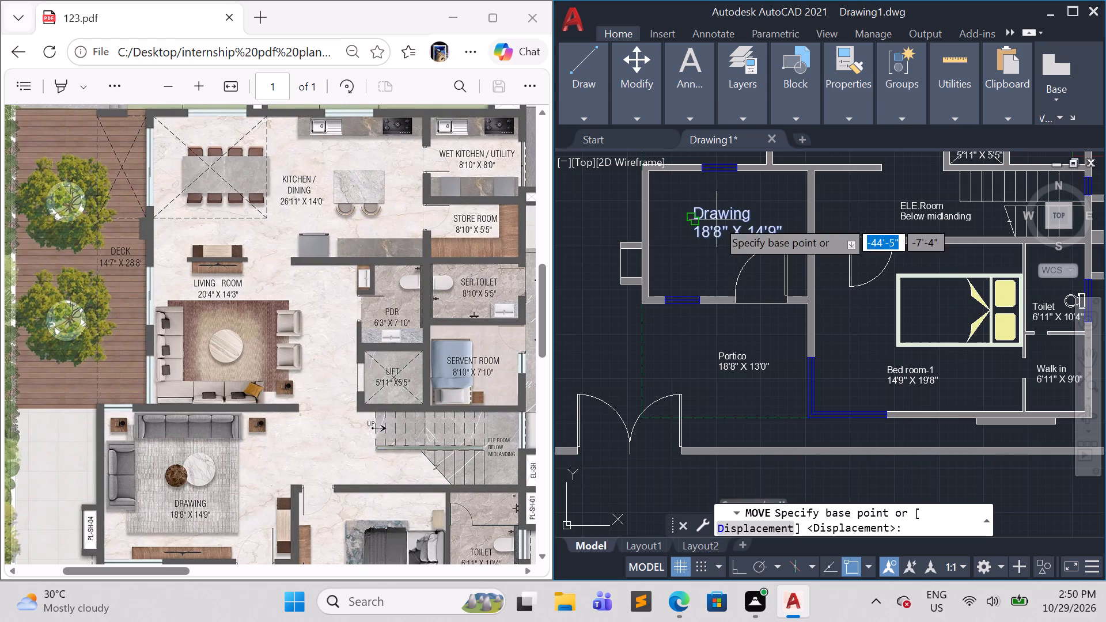
pyautogui.moveTo(690, 234); pyautogui.dragTo(684, 233)
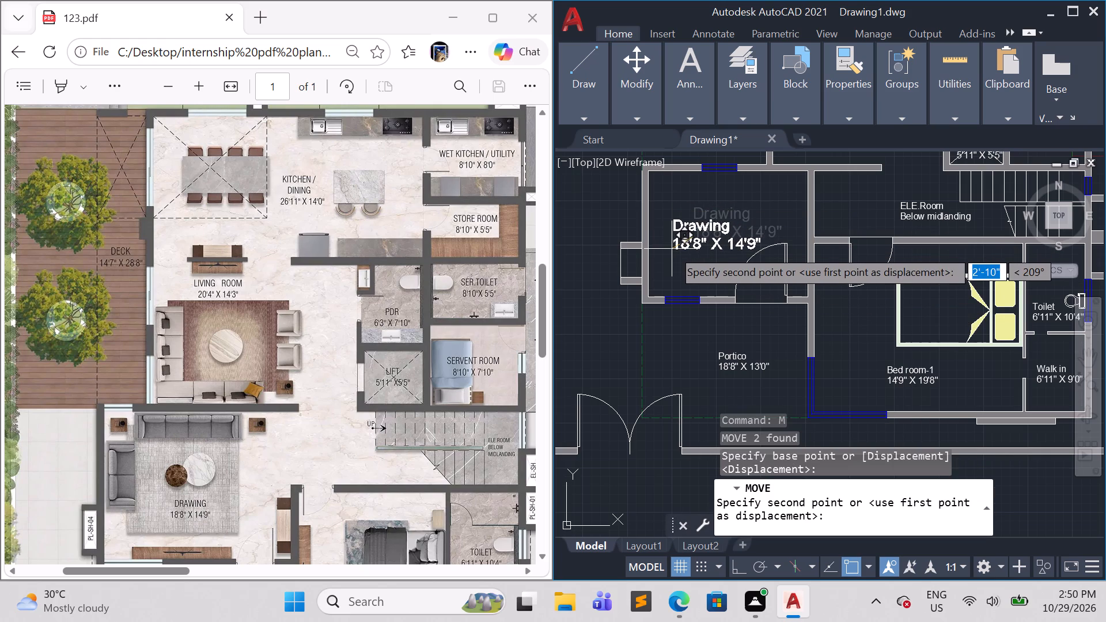
pyautogui.click(672, 249)
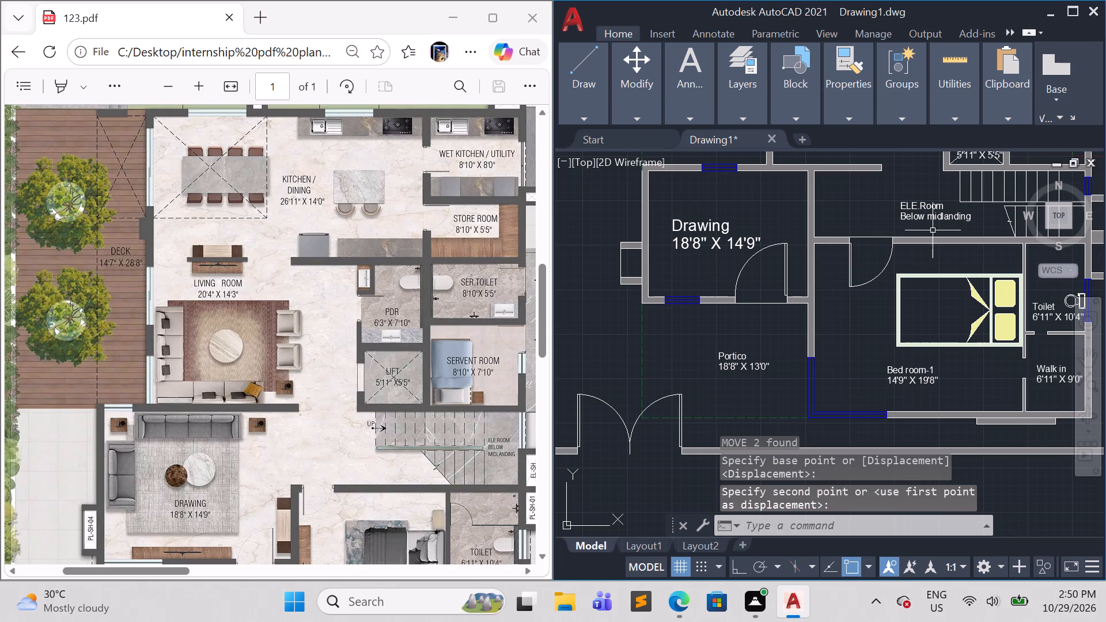
# Scale up both lines of the Portico label to about 1.6 times from the start of its size line.
pyautogui.click(789, 382)
pyautogui.click(715, 342)
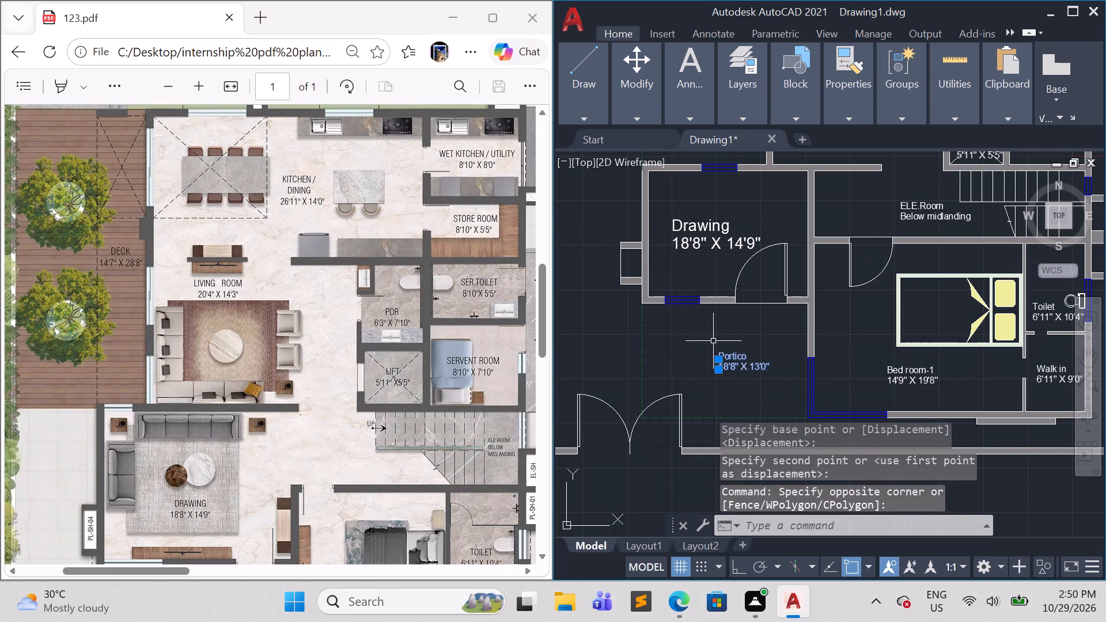
pyautogui.press('s')
pyautogui.press('c')
pyautogui.press('Return')
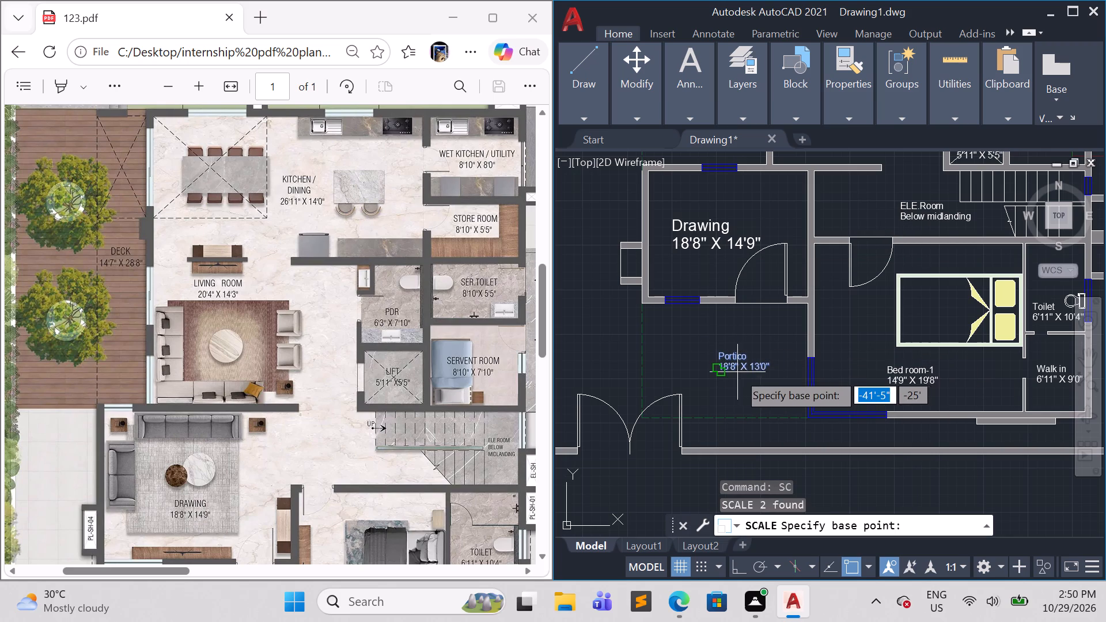
pyautogui.click(722, 371)
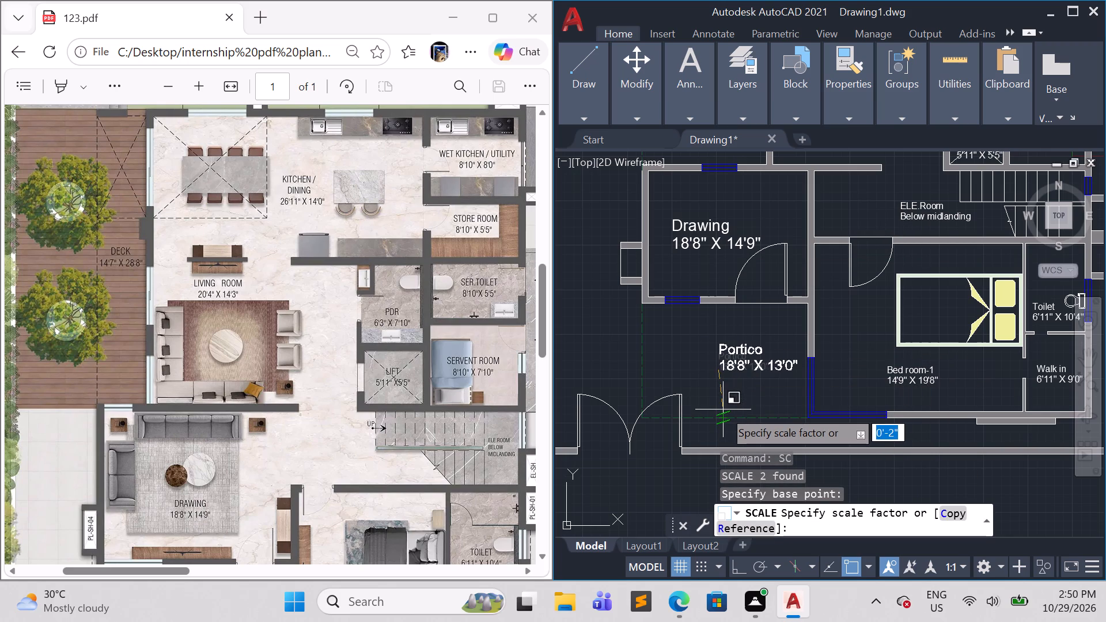
pyautogui.click(723, 409)
# Scale up both lines of the Bed room-1 label to about 1.6 times from the start of its size line.
pyautogui.click(869, 393)
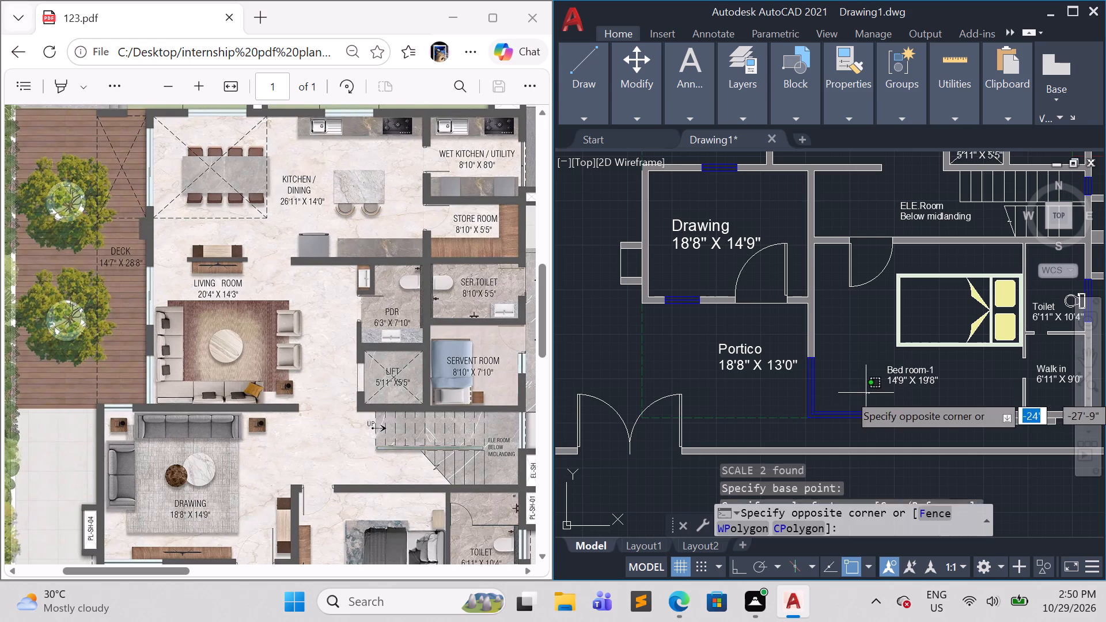
pyautogui.press('Escape')
pyautogui.click(966, 394)
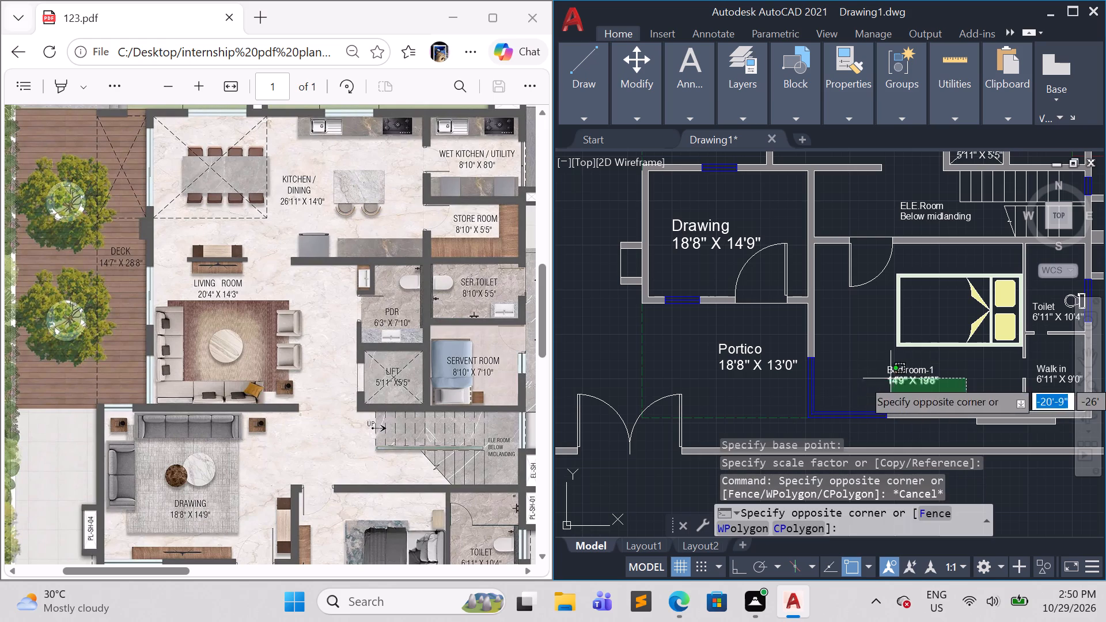
pyautogui.click(854, 352)
pyautogui.press('s')
pyautogui.press('c')
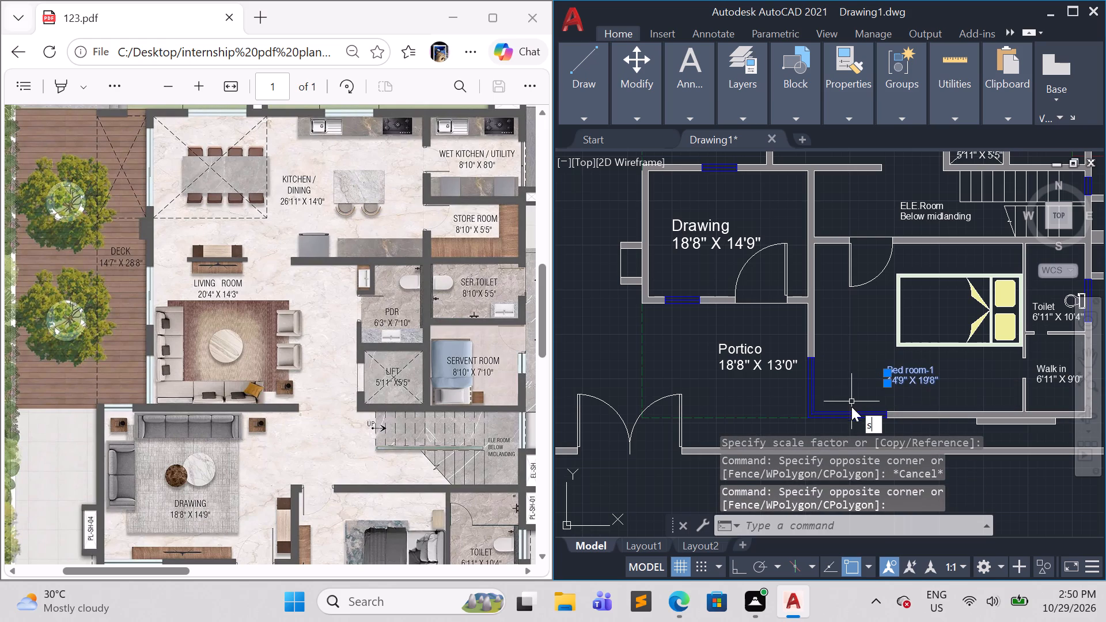
pyautogui.press('Return')
pyautogui.click(881, 389)
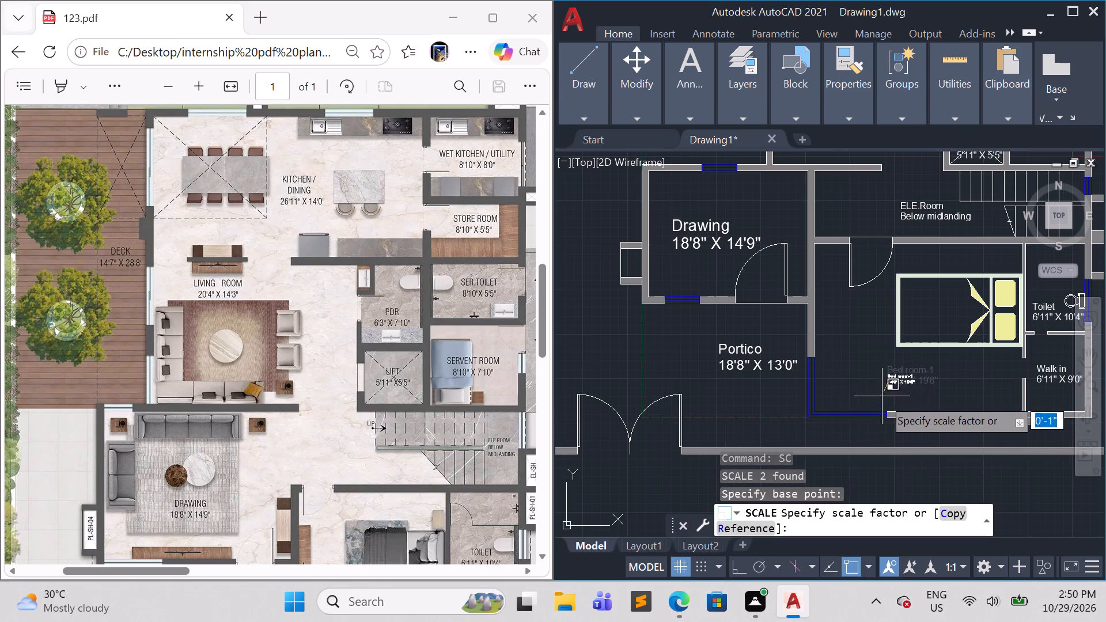
pyautogui.click(866, 422)
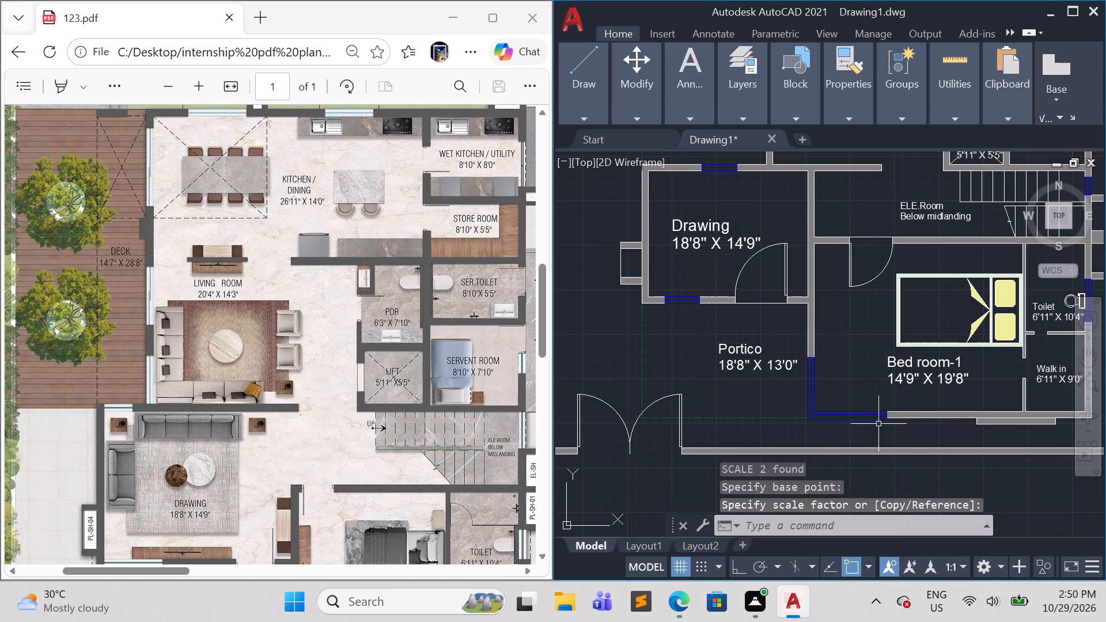
# Move both lines of the Bed room-1 label about 4'-6" left and slightly down, keeping them below the bed.
pyautogui.click(951, 388)
pyautogui.click(915, 365)
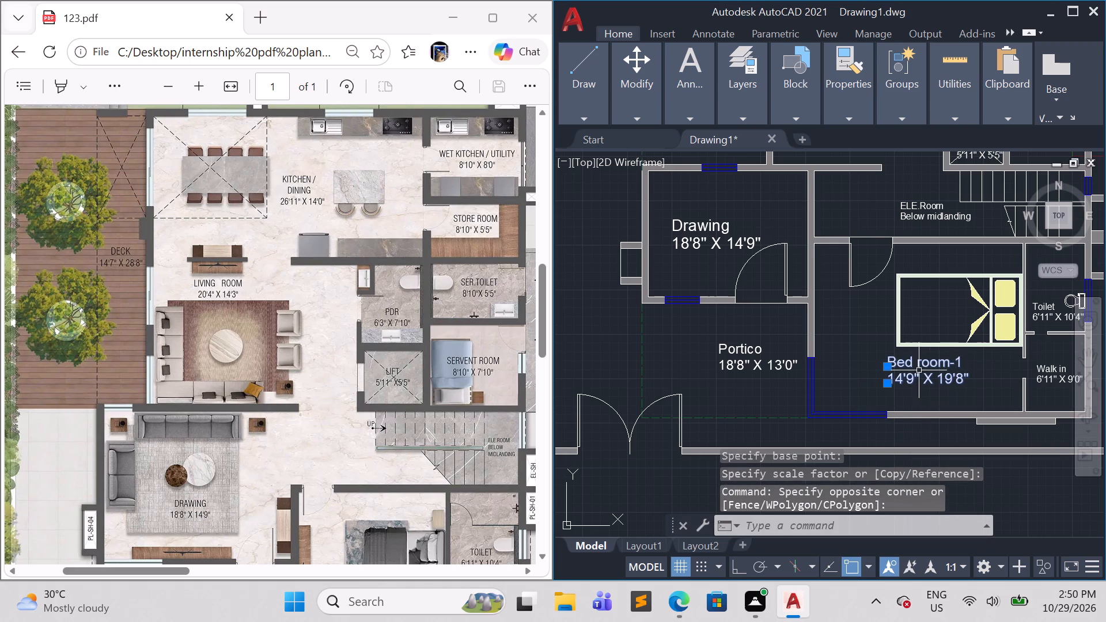
pyautogui.press('m')
pyautogui.press('Return')
pyautogui.click(891, 387)
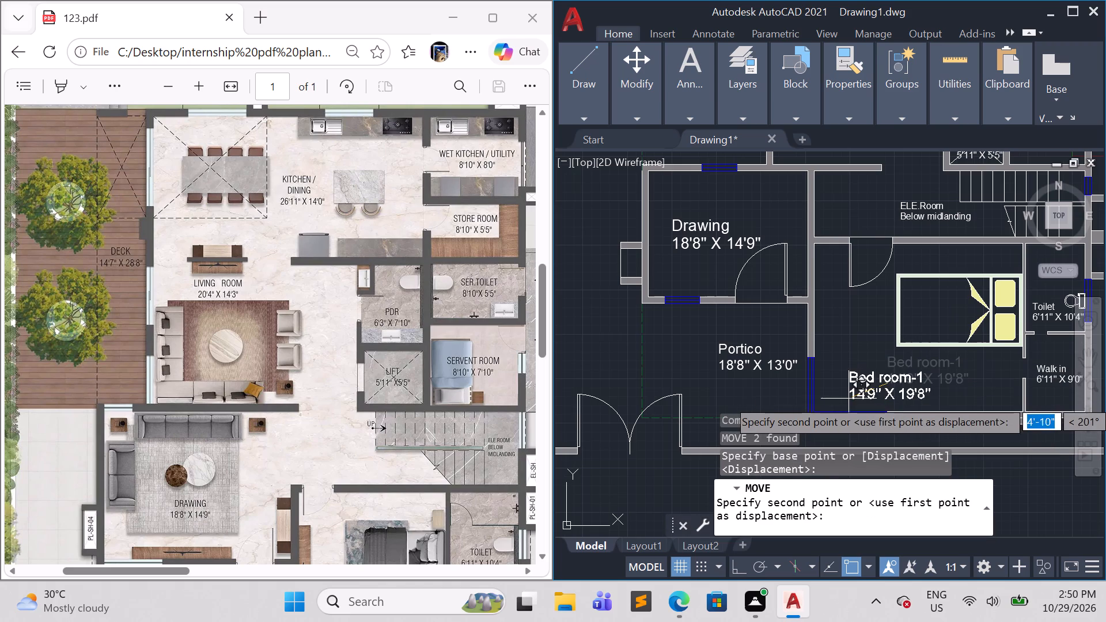
pyautogui.click(850, 390)
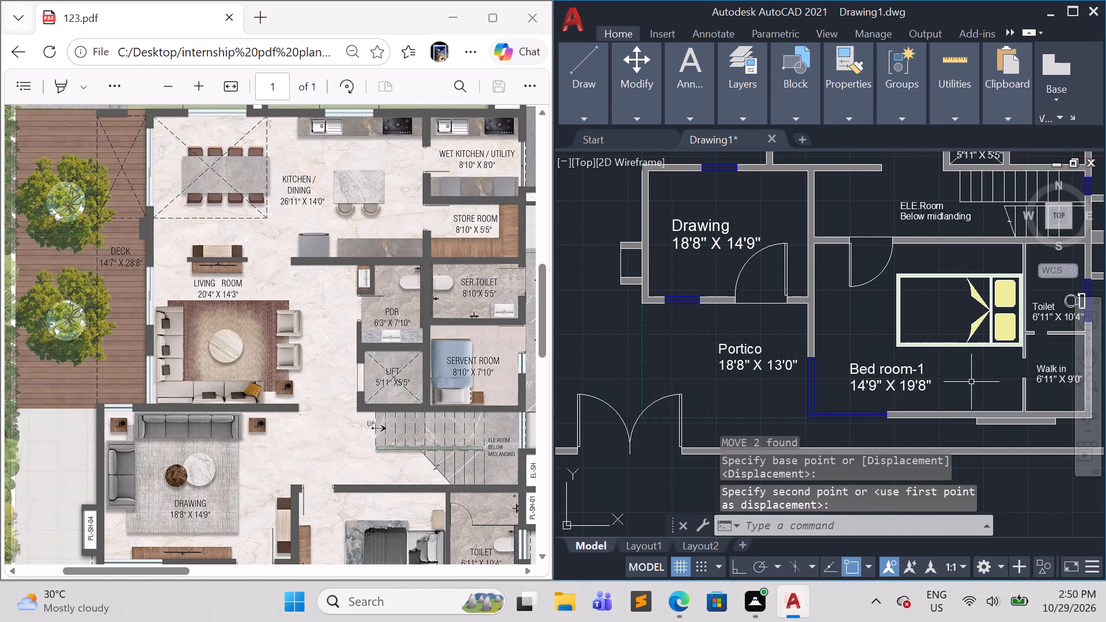
pyautogui.press('Escape')
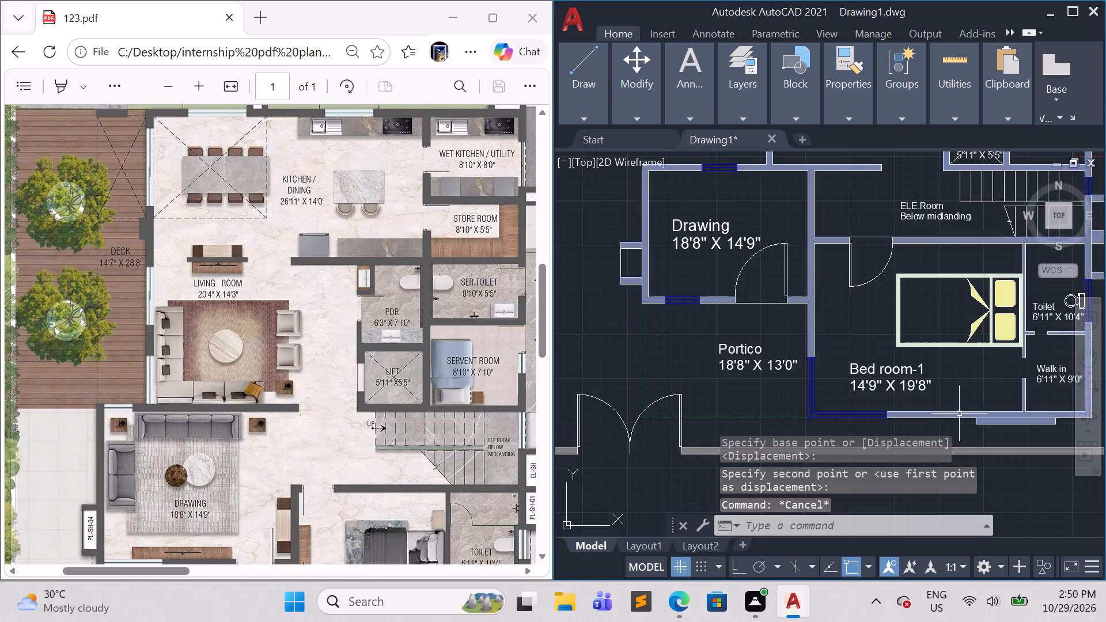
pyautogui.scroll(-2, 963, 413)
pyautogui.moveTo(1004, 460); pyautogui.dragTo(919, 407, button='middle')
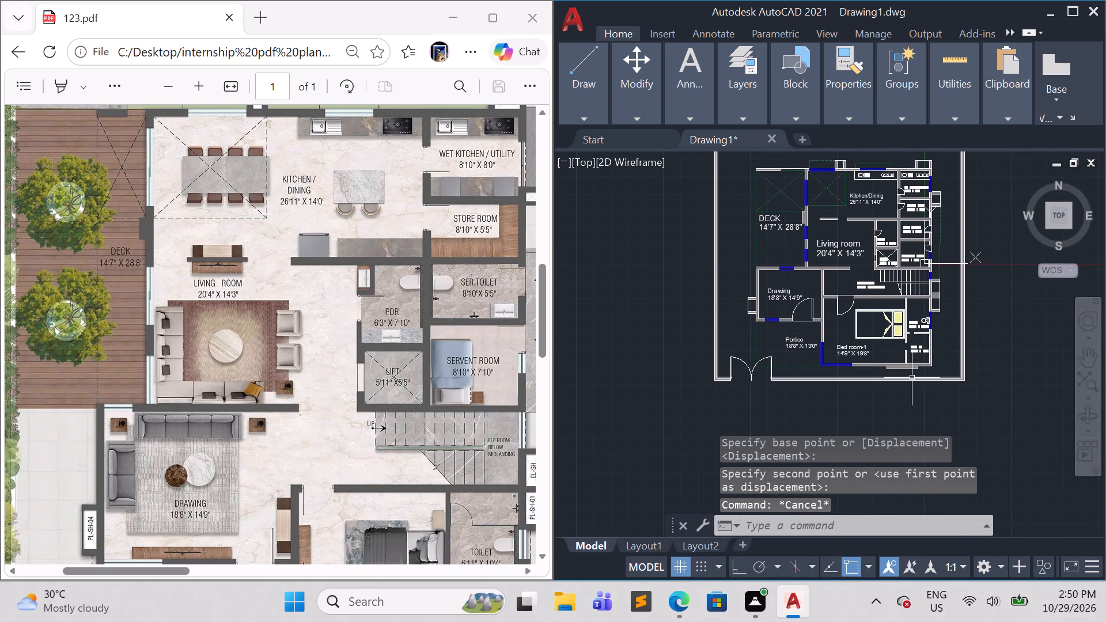
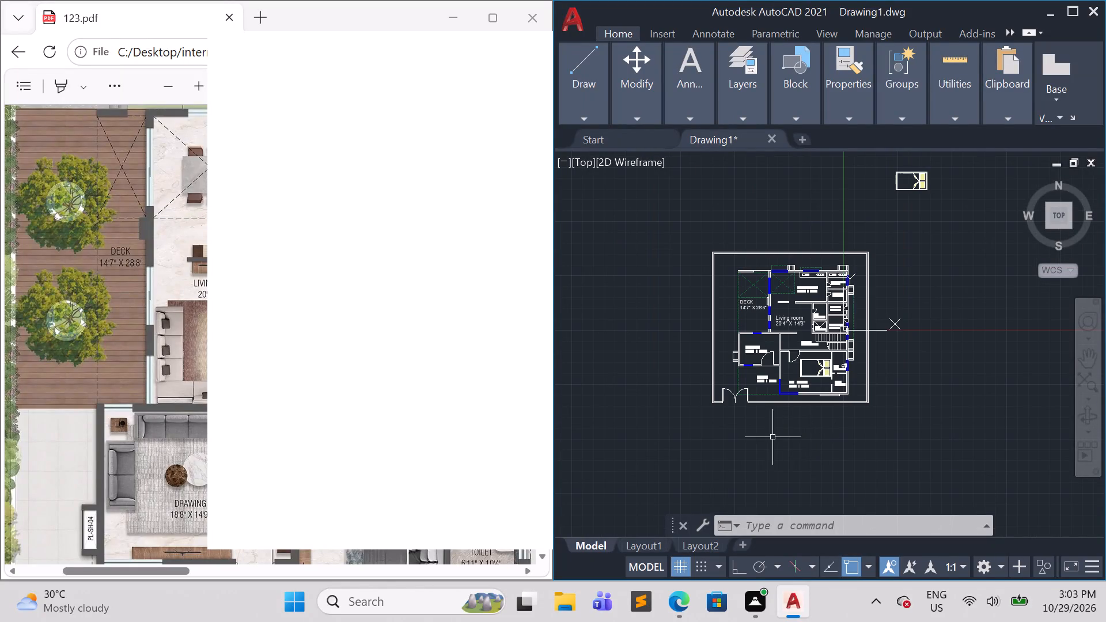
# Compare the reference floor plan PDF with the CAD drawing, checking the rooms, portico and labelled shafts.
pyautogui.scroll(1, 902, 406)
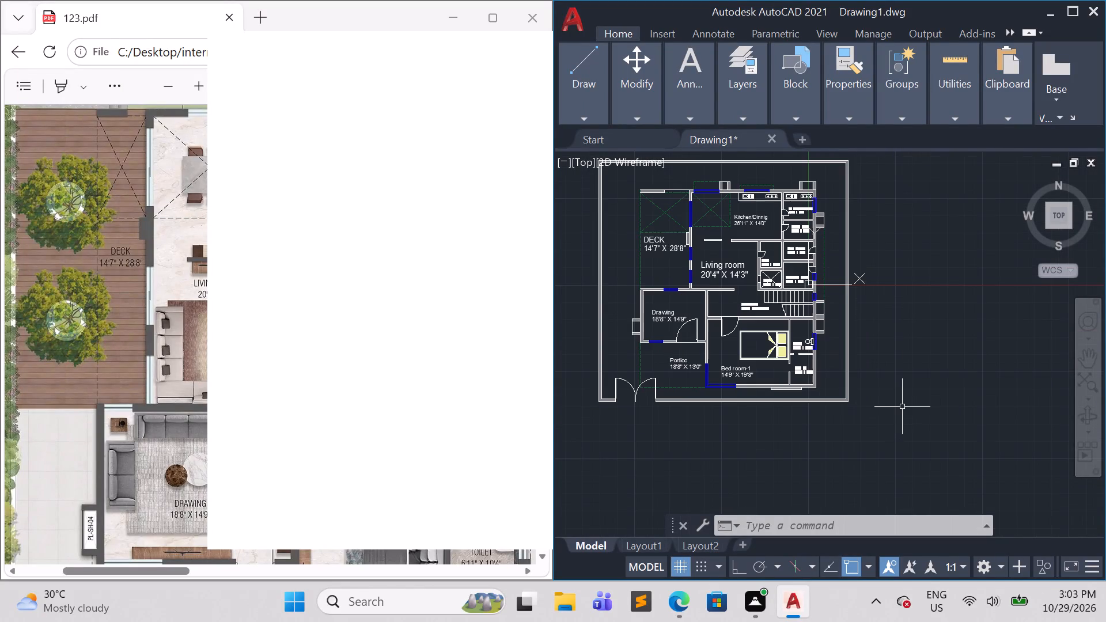
pyautogui.scroll(1, 882, 455)
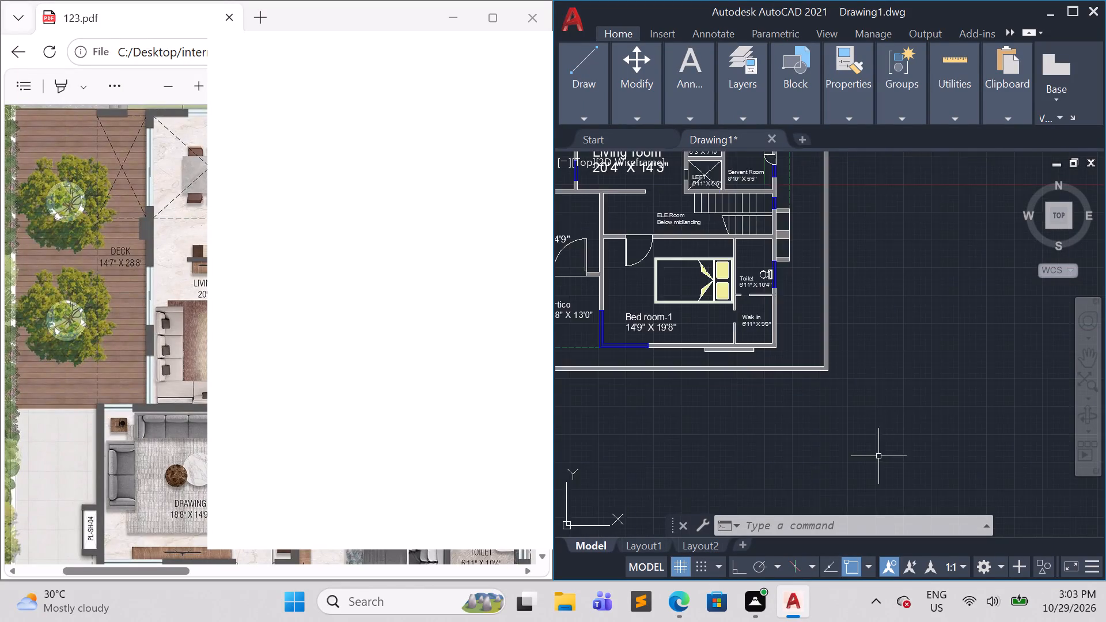
pyautogui.scroll(-1, 873, 461)
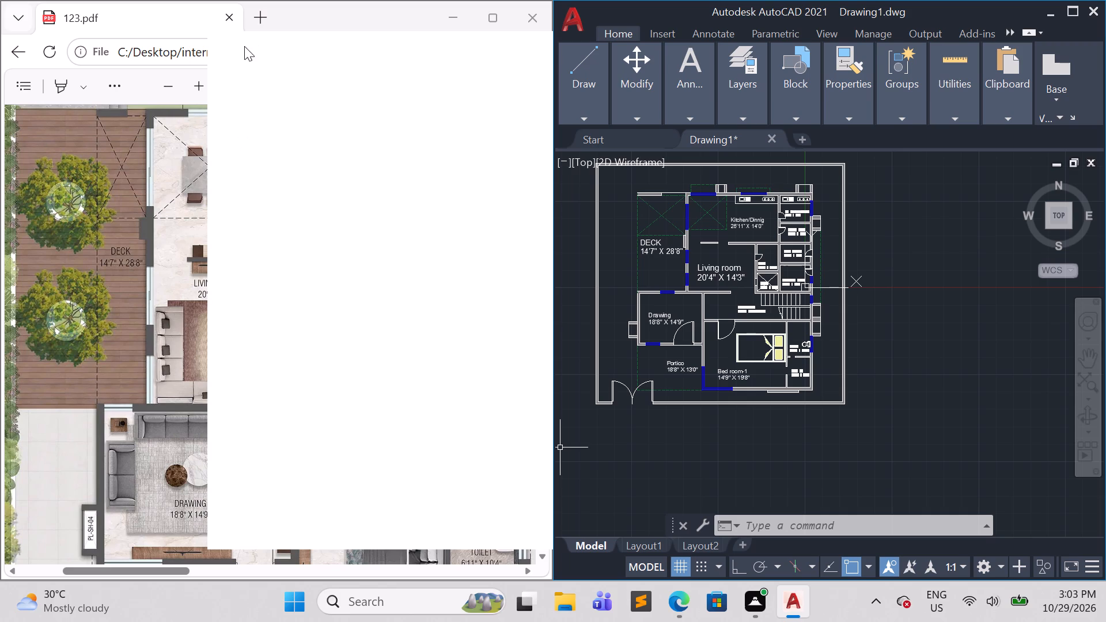
pyautogui.click(141, 213)
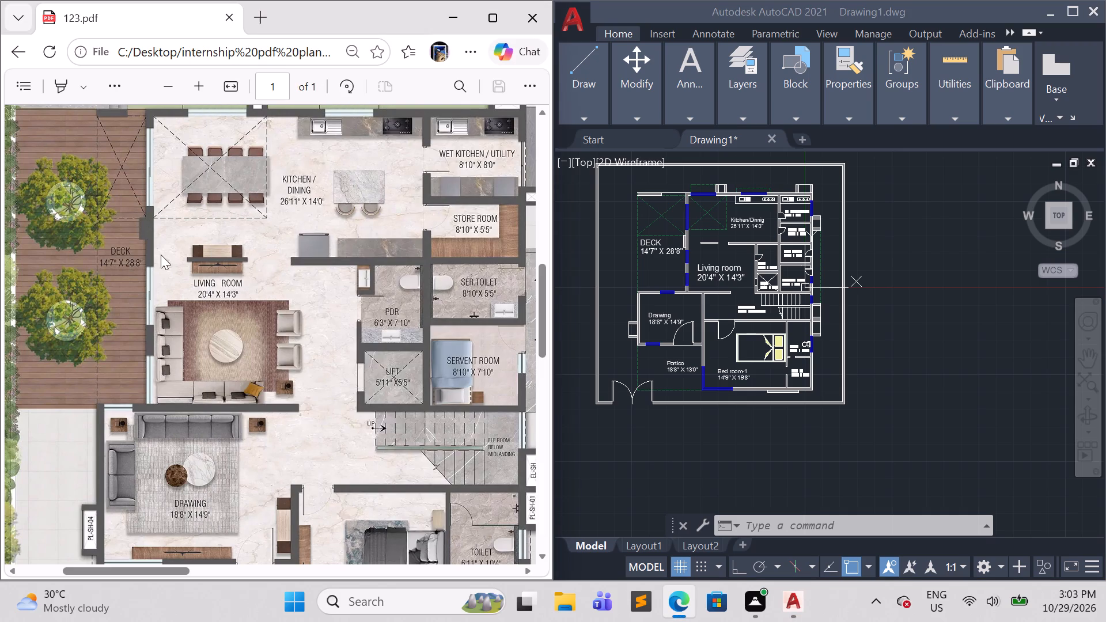
pyautogui.scroll(-1, 344, 331)
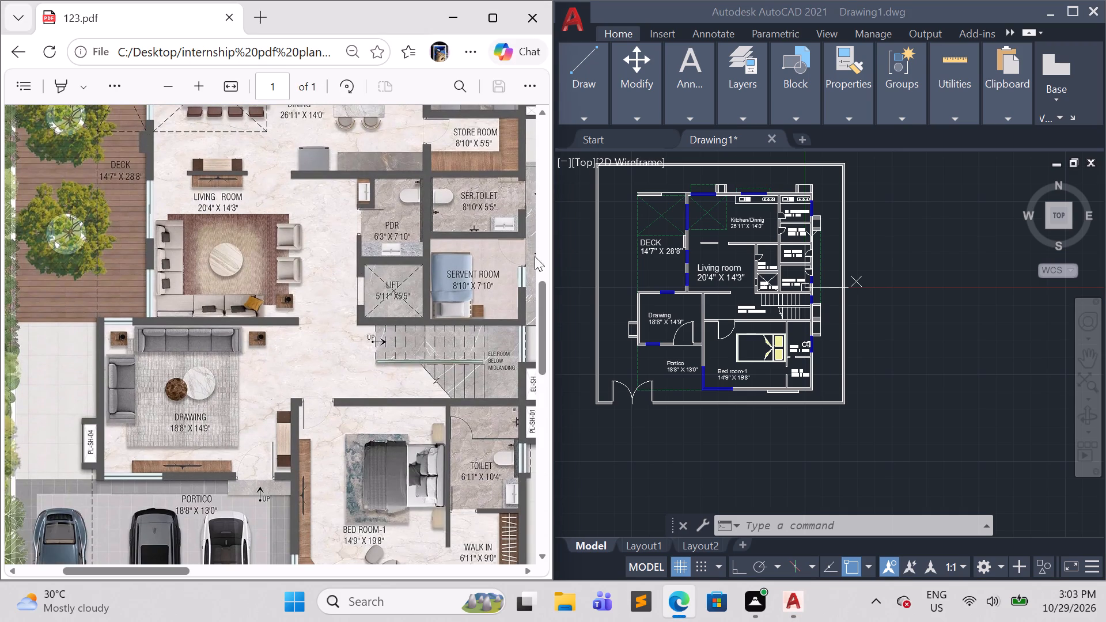
pyautogui.scroll(-2, 421, 258)
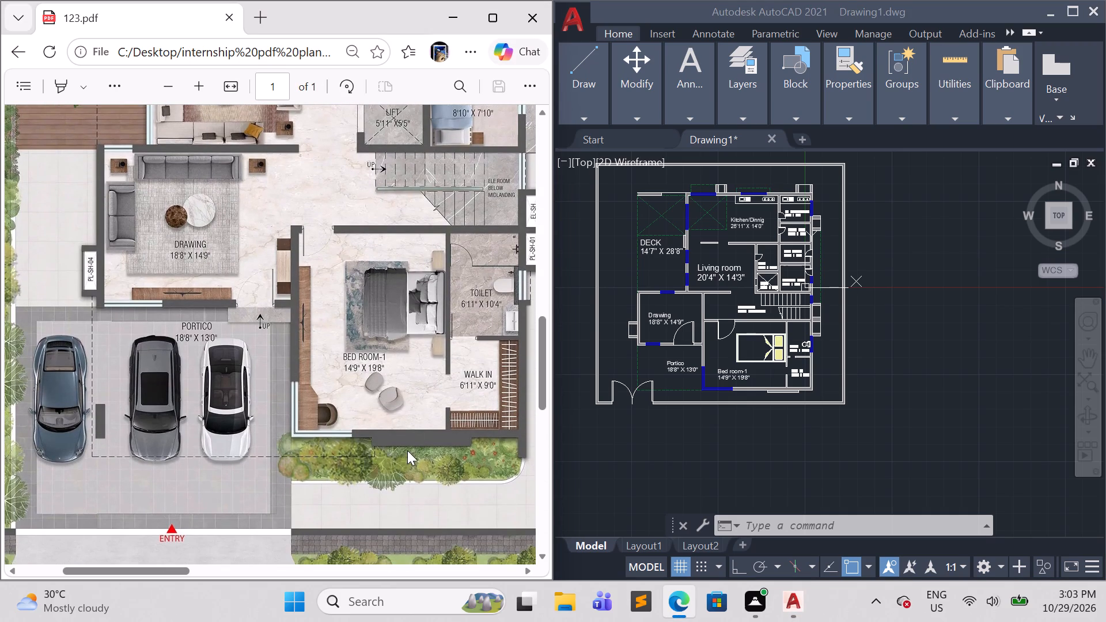
pyautogui.scroll(-1, 406, 452)
pyautogui.scroll(4, 403, 457)
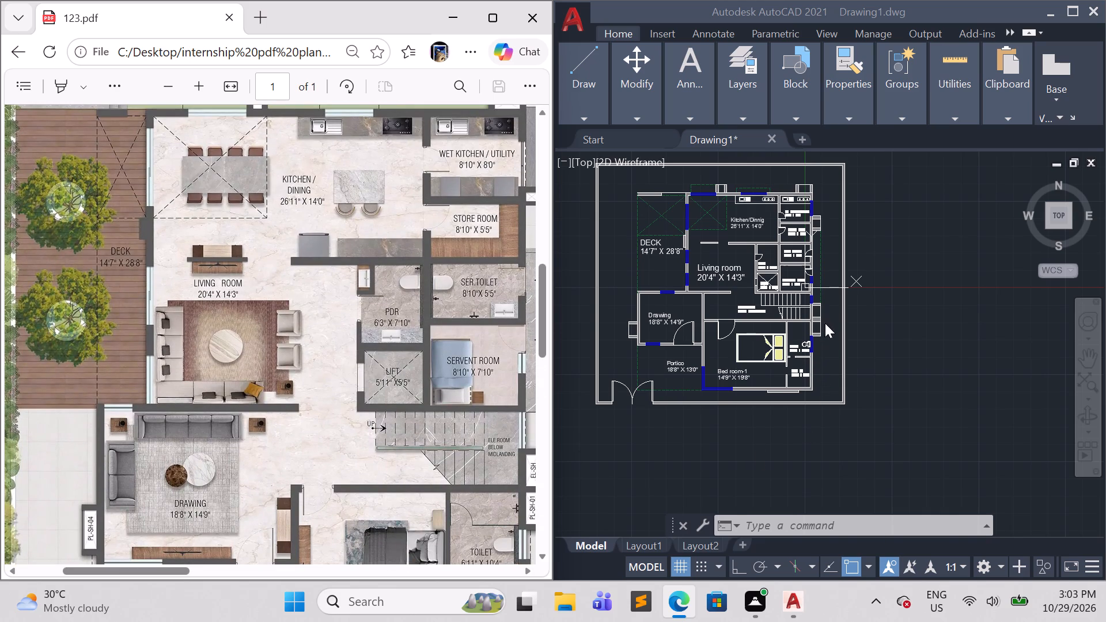
pyautogui.scroll(1, 825, 323)
pyautogui.scroll(-2, 446, 468)
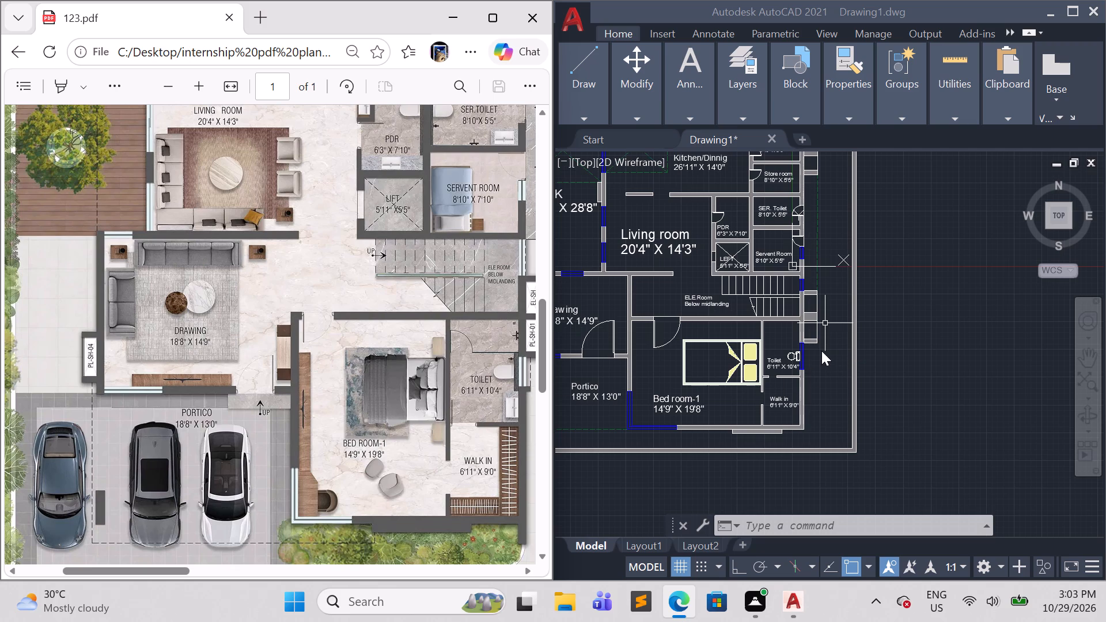
# In AutoCAD, add the single-line text PL-SH-04 at 0° rotation, in the empty space beside the shaft outside the Drawing room.
pyautogui.click(961, 328)
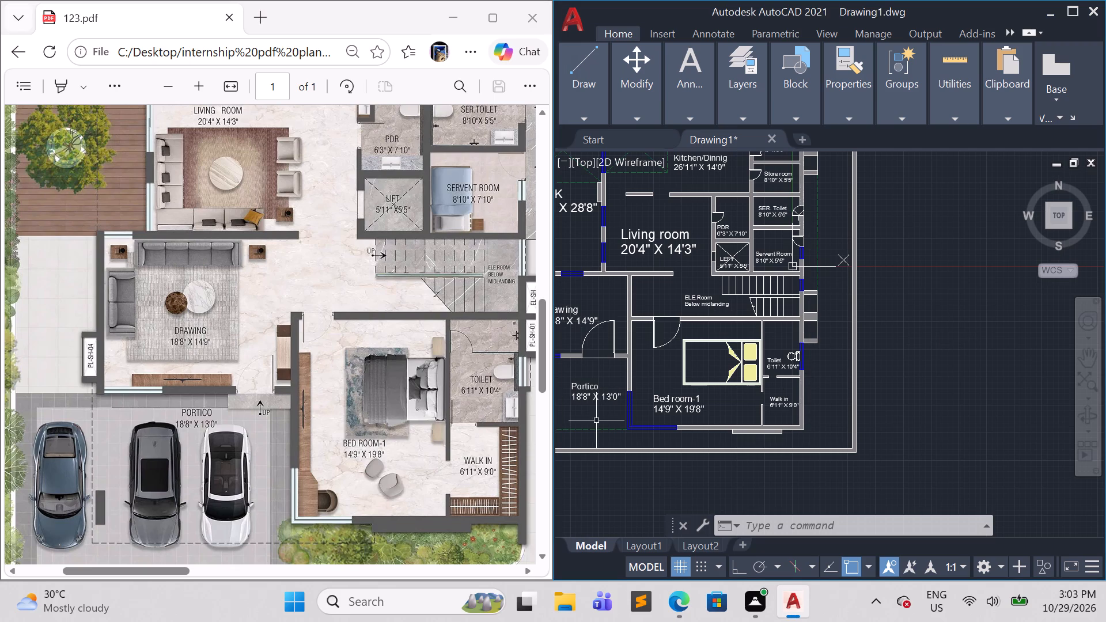
pyautogui.moveTo(593, 423); pyautogui.dragTo(796, 424, button='middle')
pyautogui.scroll(2, 711, 338)
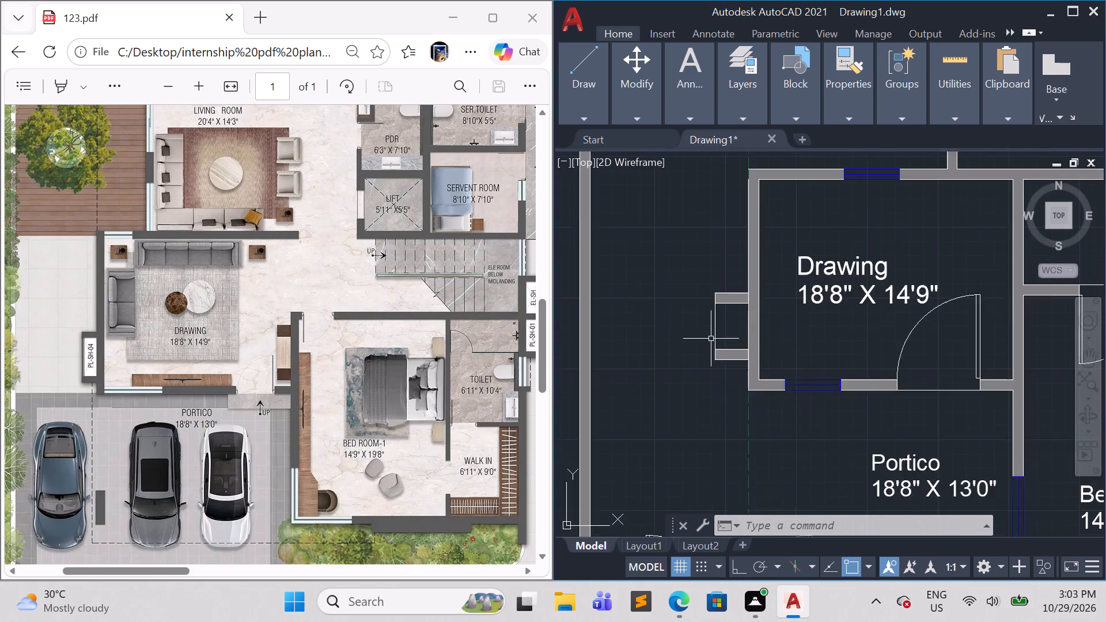
pyautogui.scroll(2, 711, 339)
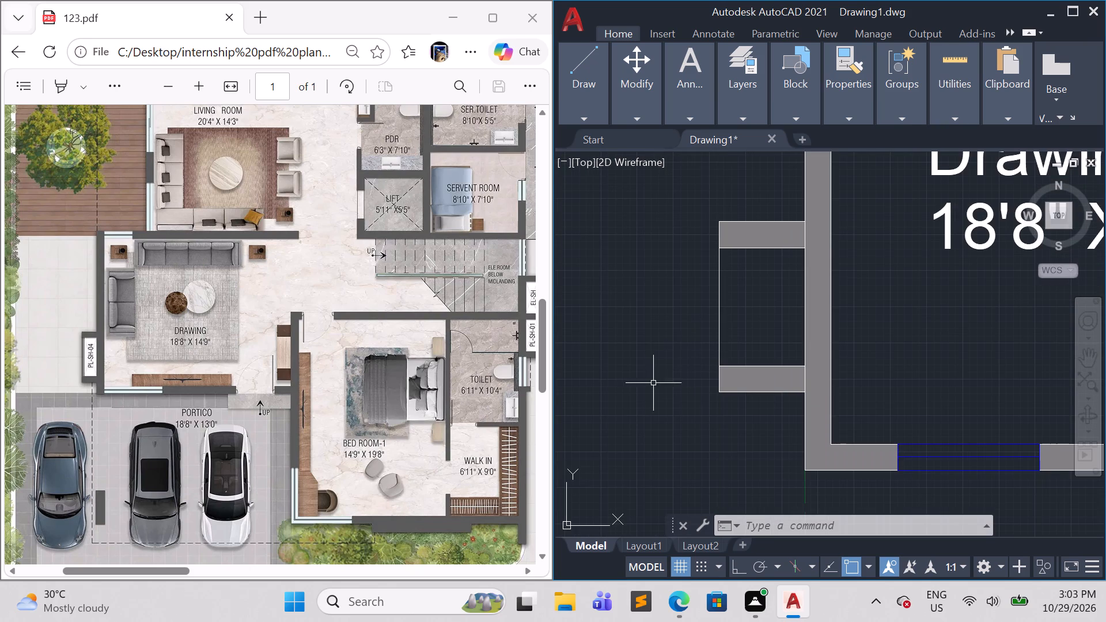
pyautogui.moveTo(650, 379); pyautogui.dragTo(719, 372, button='middle')
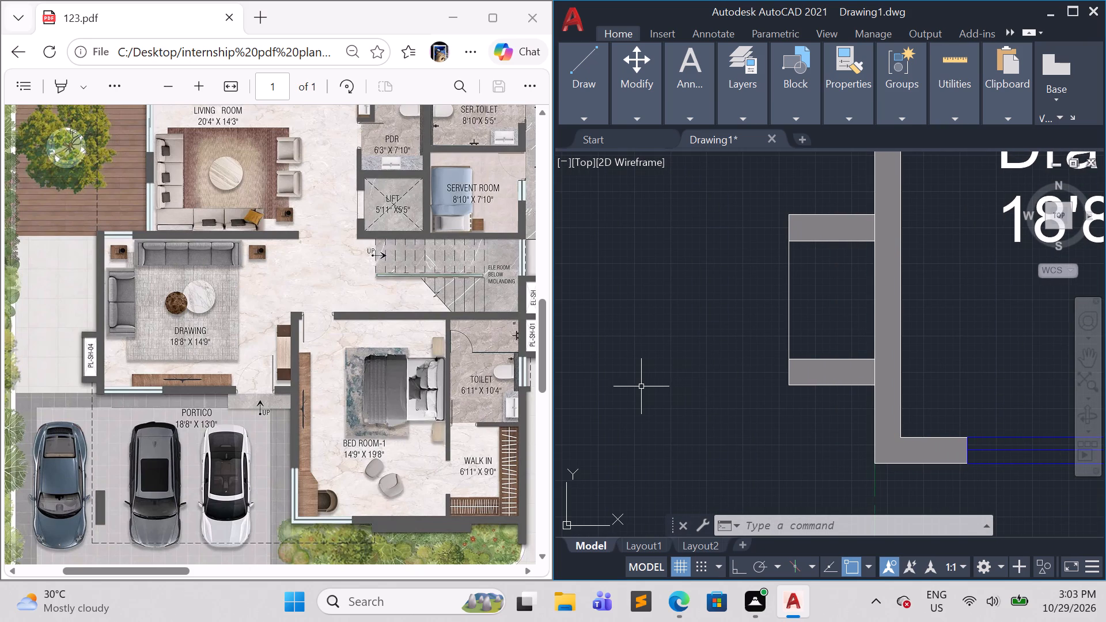
pyautogui.write('dt')
pyautogui.press('Return')
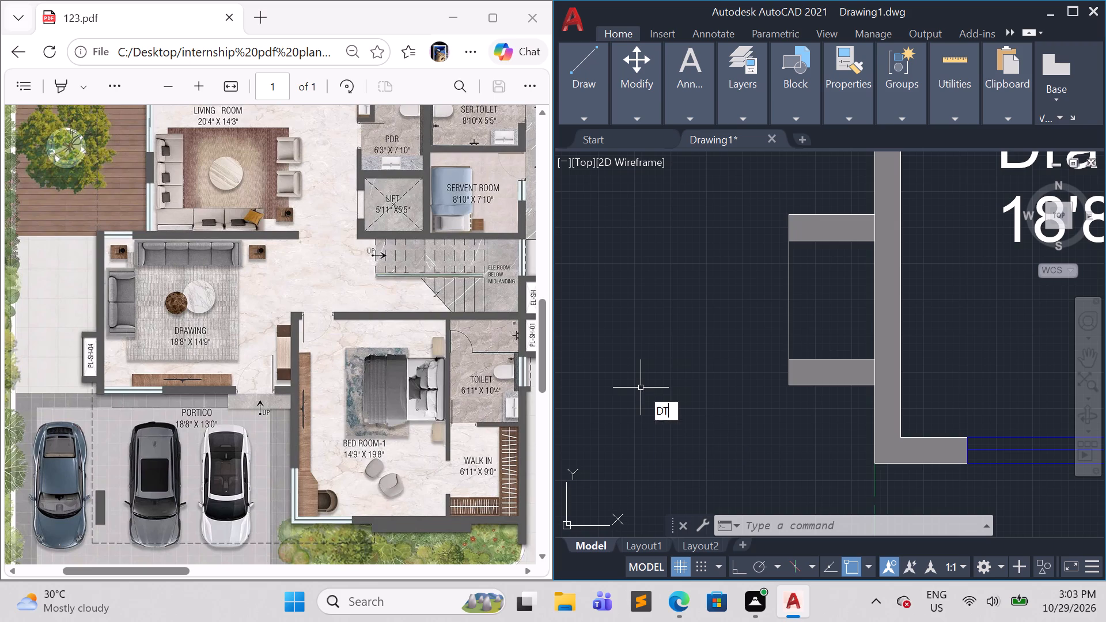
pyautogui.click(634, 387)
pyautogui.click(627, 378)
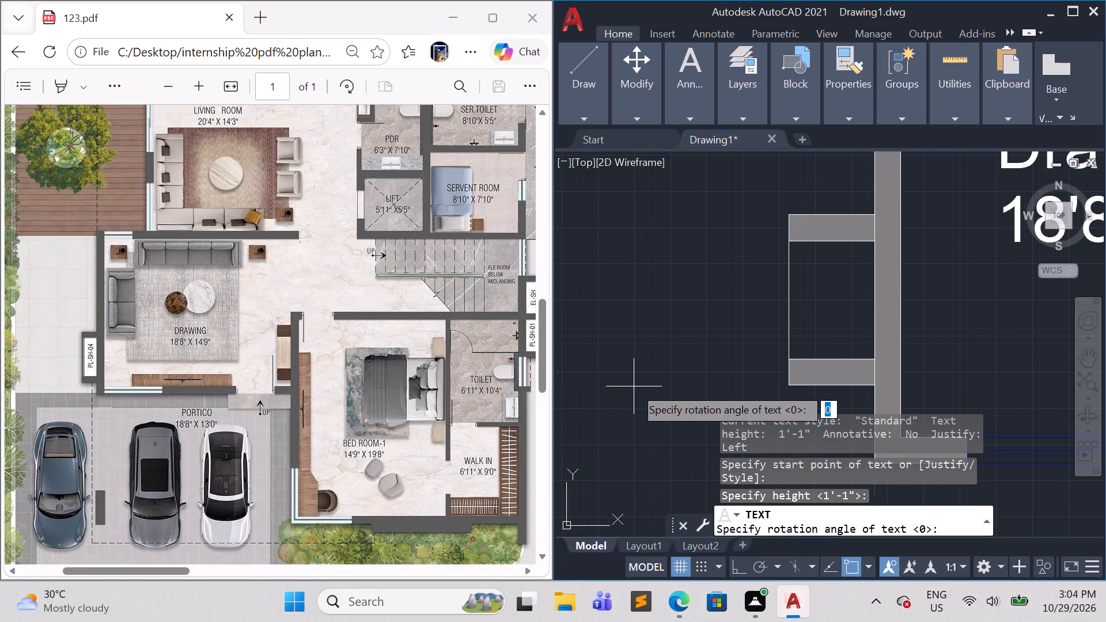
pyautogui.press('Return')
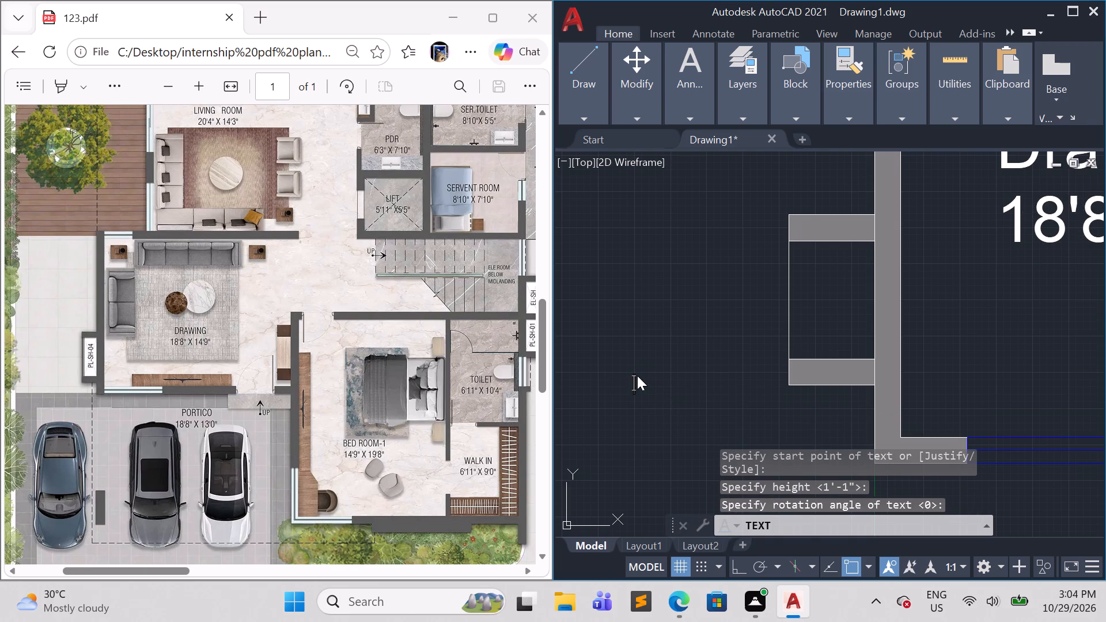
pyautogui.write('PL')
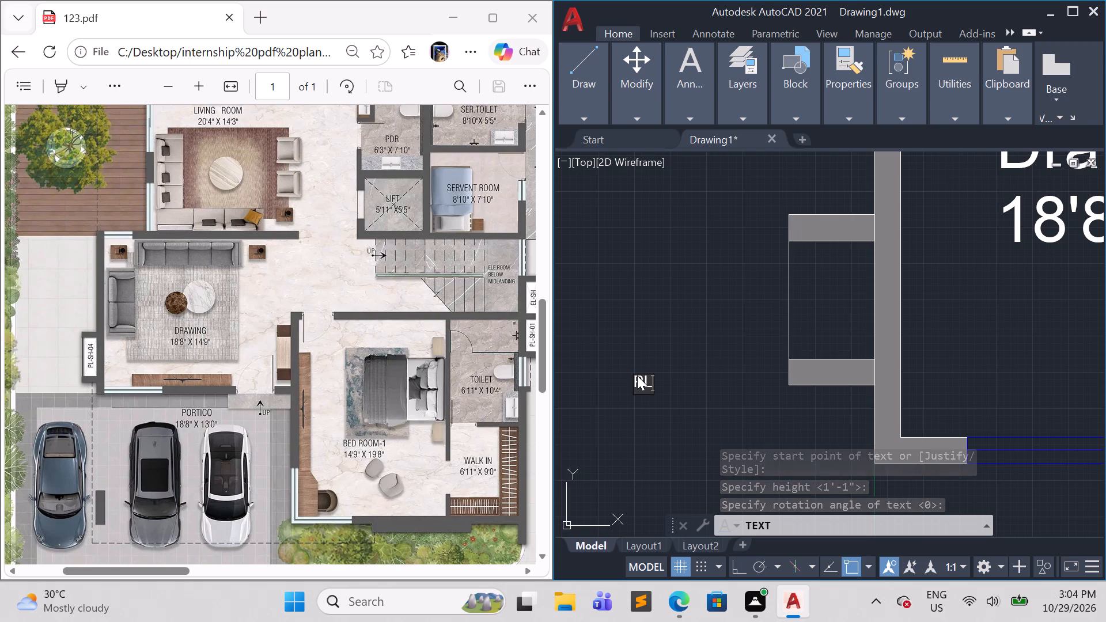
pyautogui.hotkey('shift', '_')
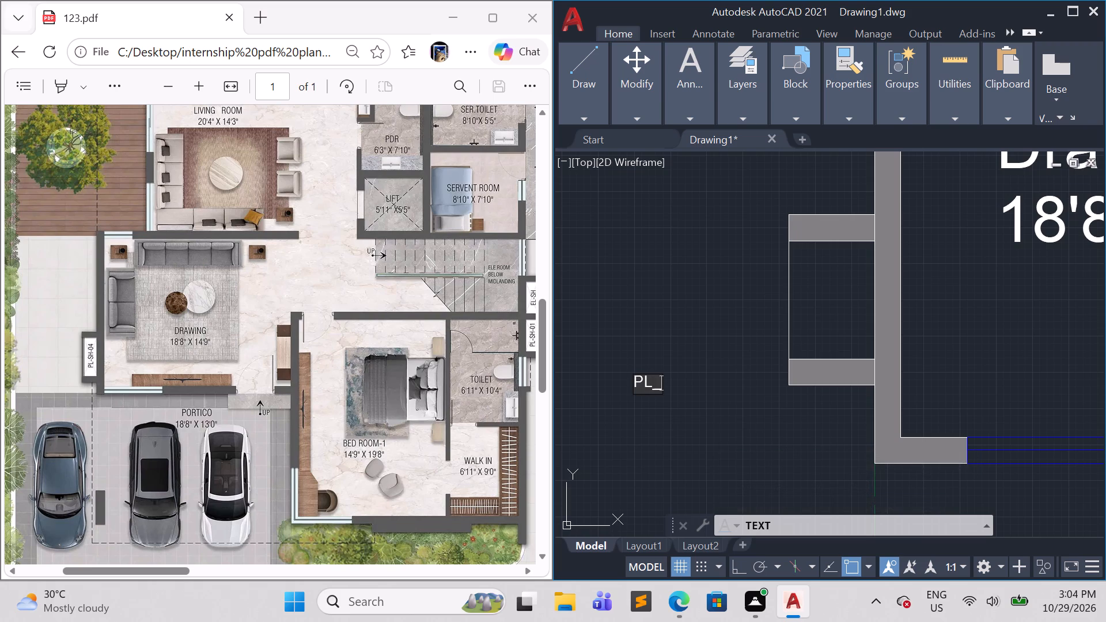
pyautogui.hotkey('shift', 's')
pyautogui.write('_)')
pyautogui.hotkey('shift', 'BackSpace')
pyautogui.hotkey('shift', 'BackSpace')
pyautogui.hotkey('shift', 'BackSpace')
pyautogui.hotkey('shift', 'BackSpace')
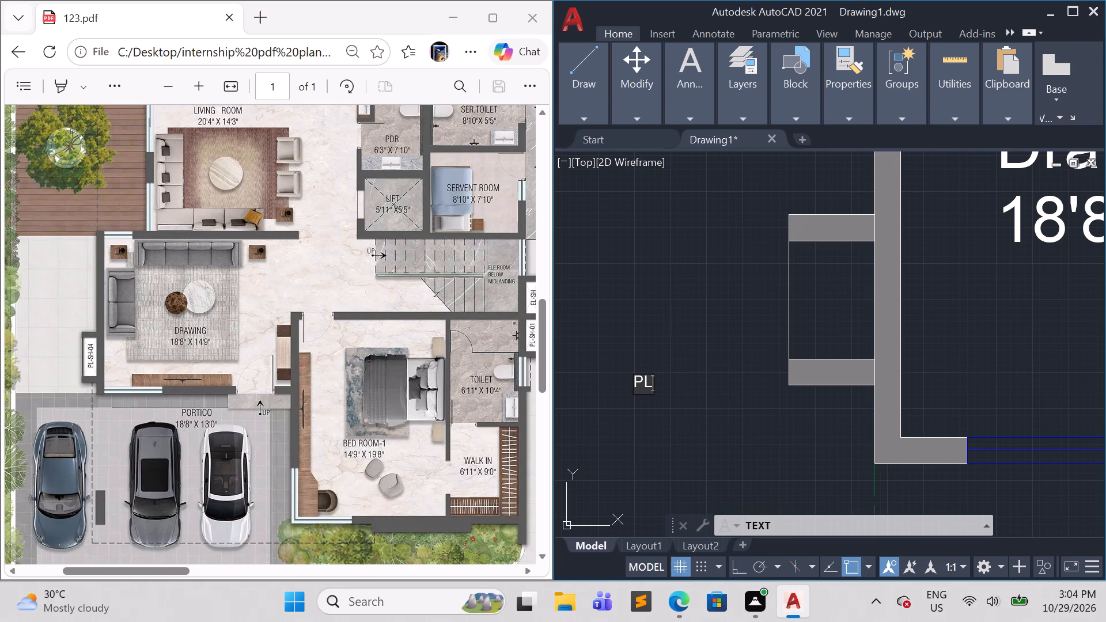
pyautogui.press('-')
pyautogui.write('SH')
pyautogui.press('-')
pyautogui.press('0')
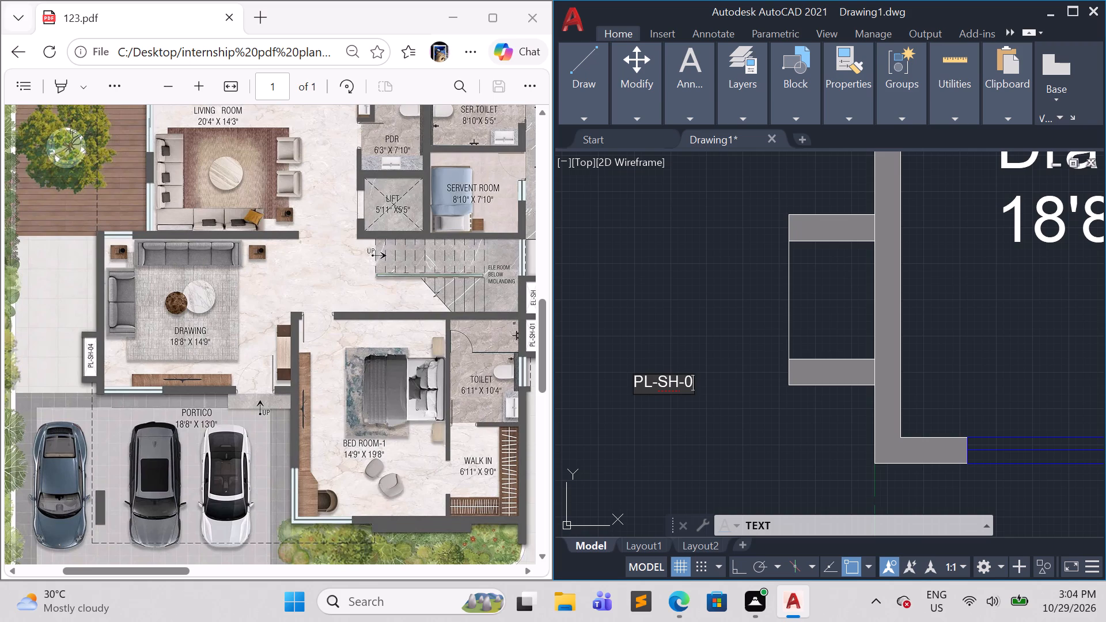
pyautogui.press('4')
pyautogui.press('Return')
pyautogui.doubleClick(623, 409)
pyautogui.moveTo(621, 408); pyautogui.dragTo(710, 439)
pyautogui.press('Escape')
# Rotate the PL-SH-04 label about its insertion point with Ortho on, so it reads vertically upward.
pyautogui.click(727, 410)
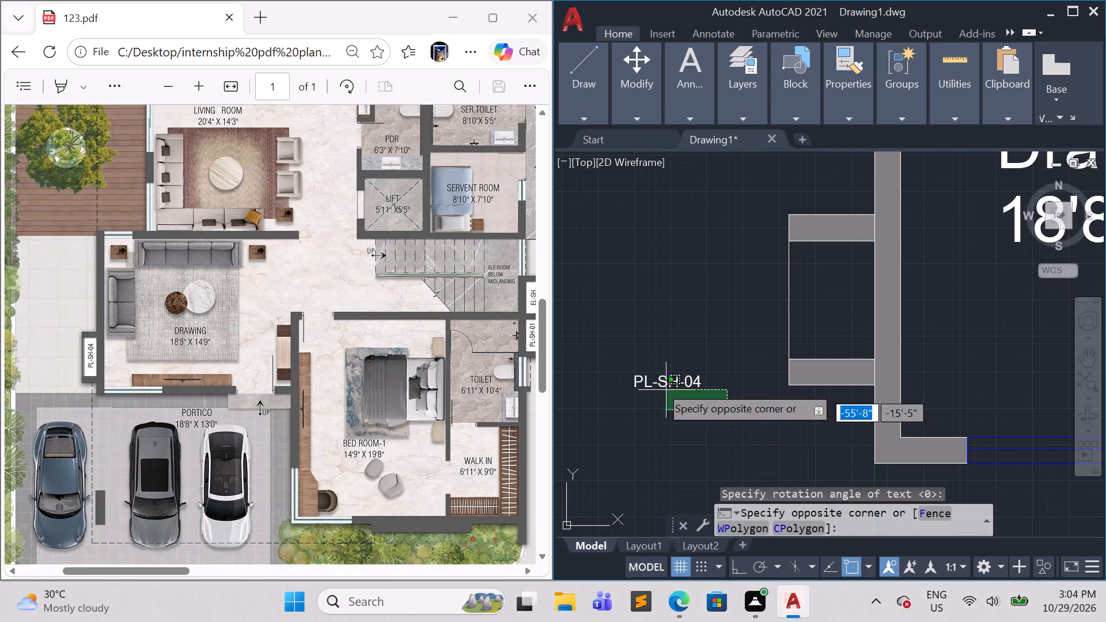
pyautogui.click(591, 339)
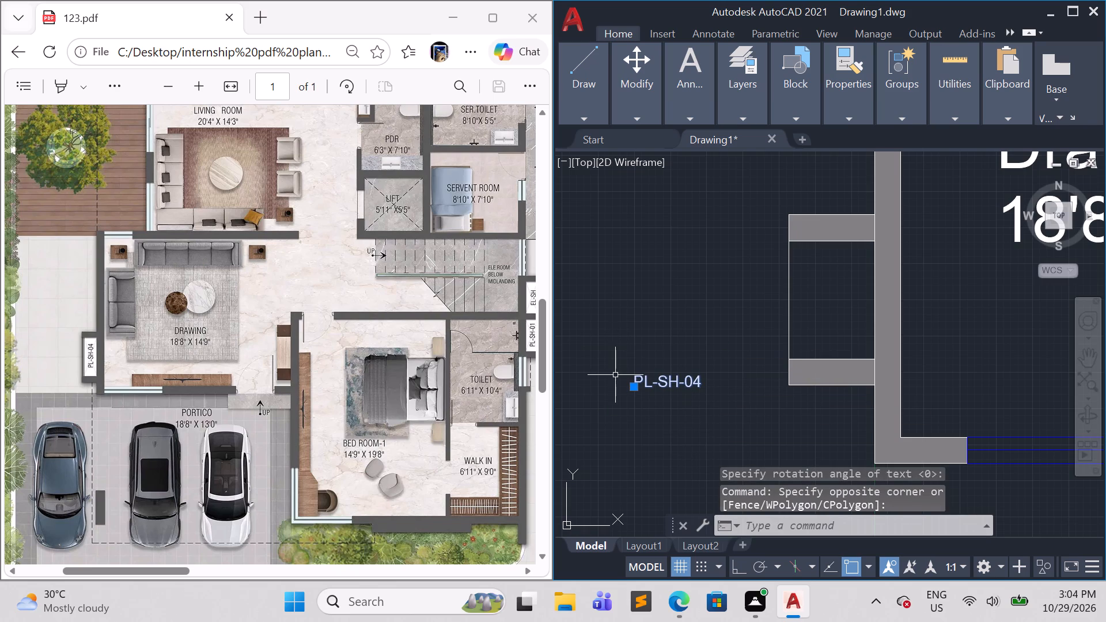
pyautogui.write('ro')
pyautogui.press('Return')
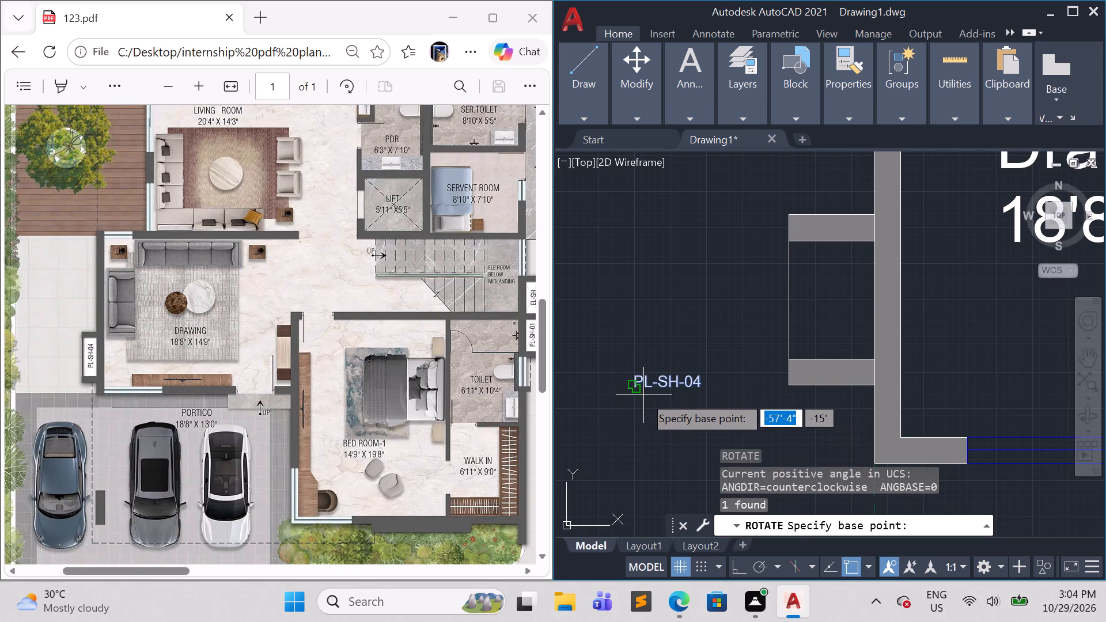
pyautogui.click(635, 392)
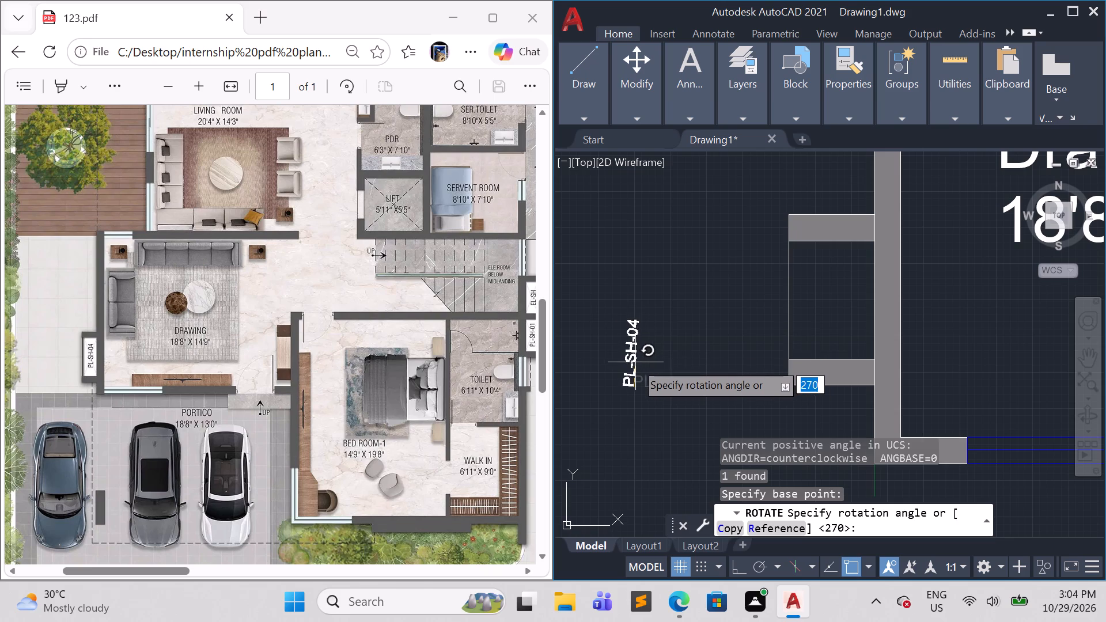
pyautogui.press('F8')
pyautogui.click(632, 282)
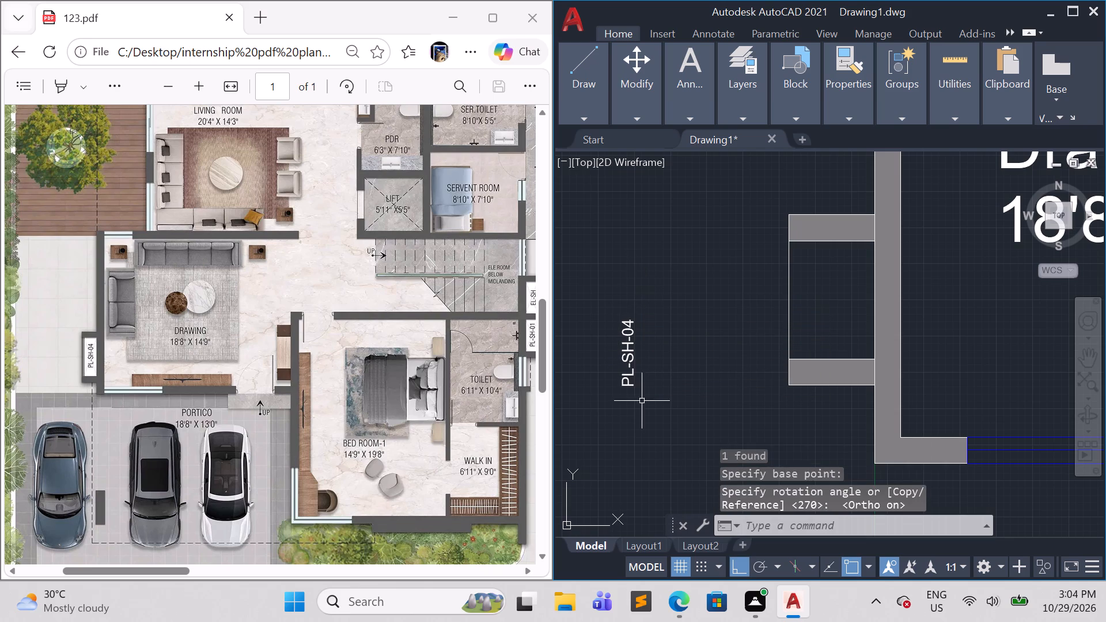
# Copy the vertical PL-SH-04 label from the empty space into the shaft outside the Drawing room, with Ortho off.
pyautogui.moveTo(660, 427); pyautogui.dragTo(660, 416)
pyautogui.moveTo(623, 318); pyautogui.dragTo(618, 307)
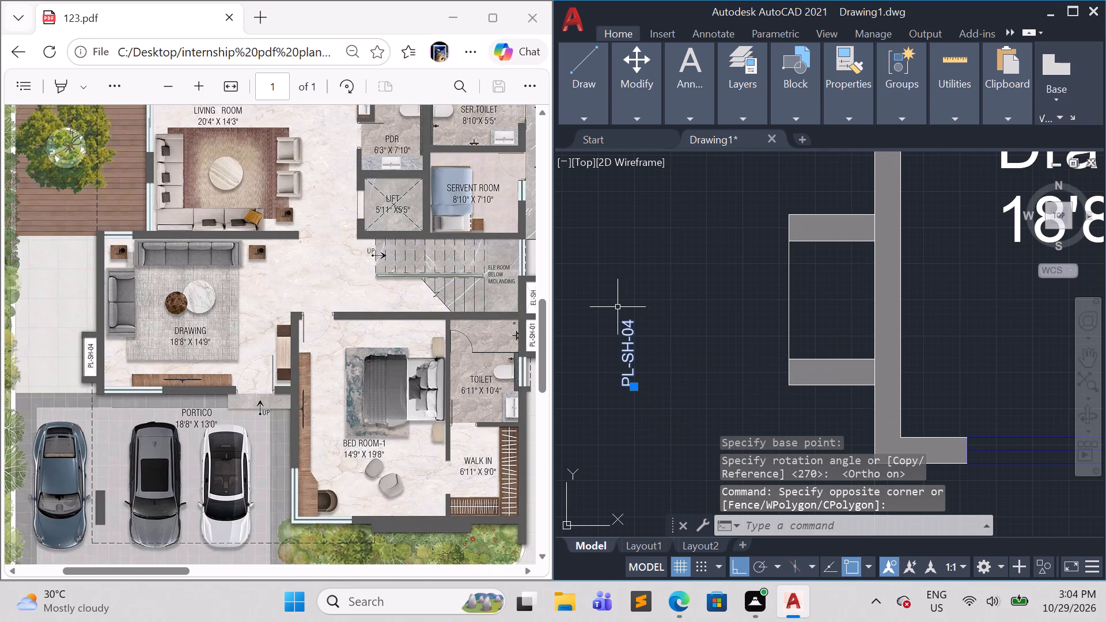
pyautogui.press('c')
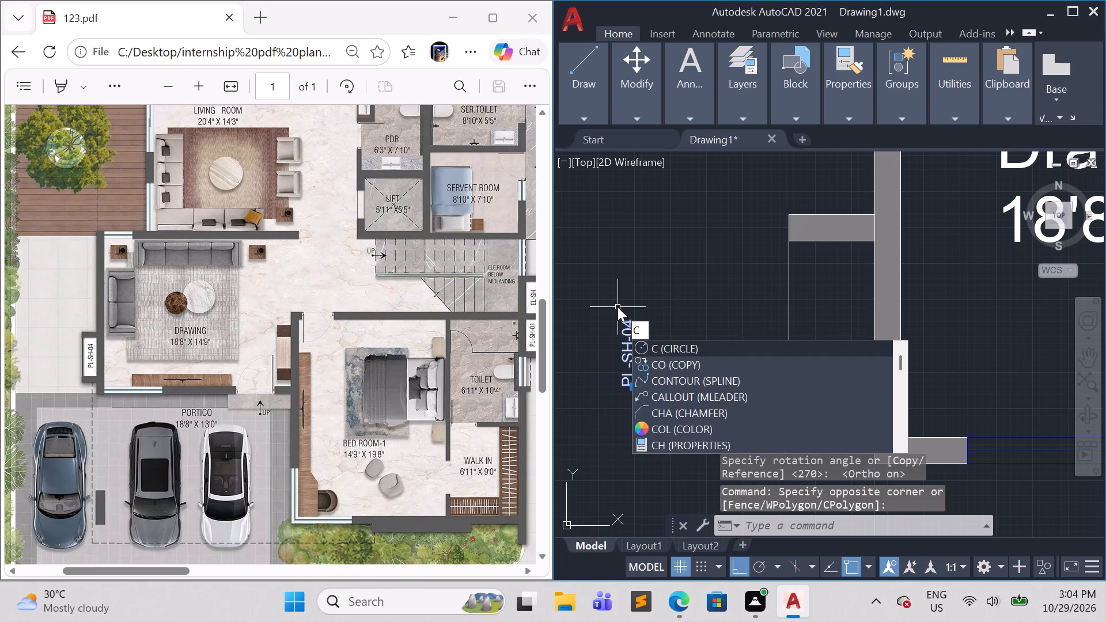
pyautogui.press('o')
pyautogui.press('Return')
pyautogui.click(629, 388)
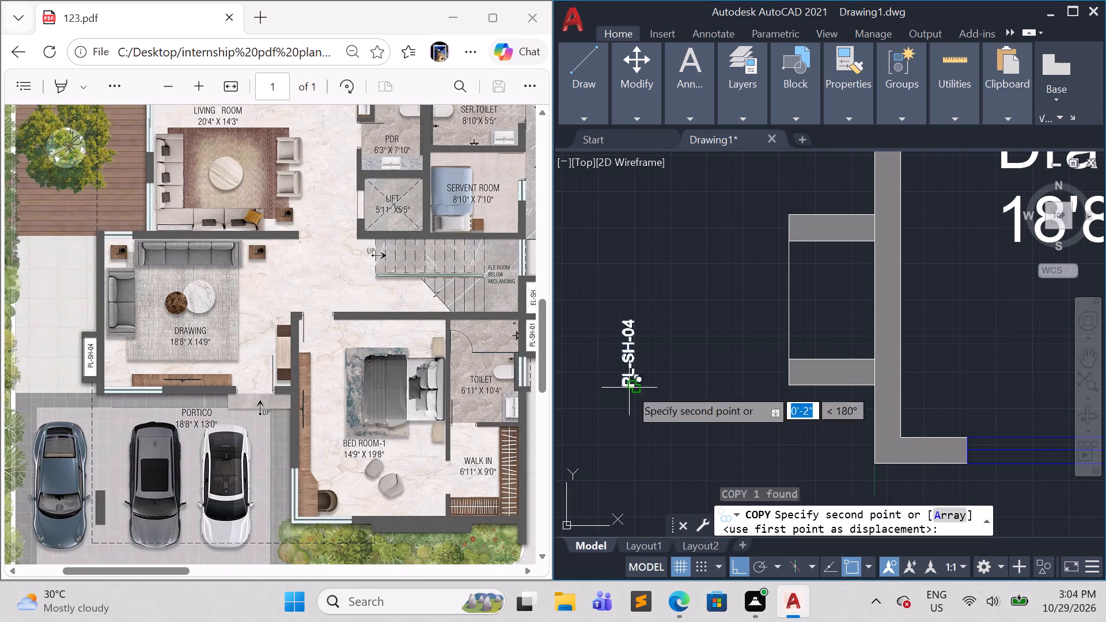
pyautogui.press('F8')
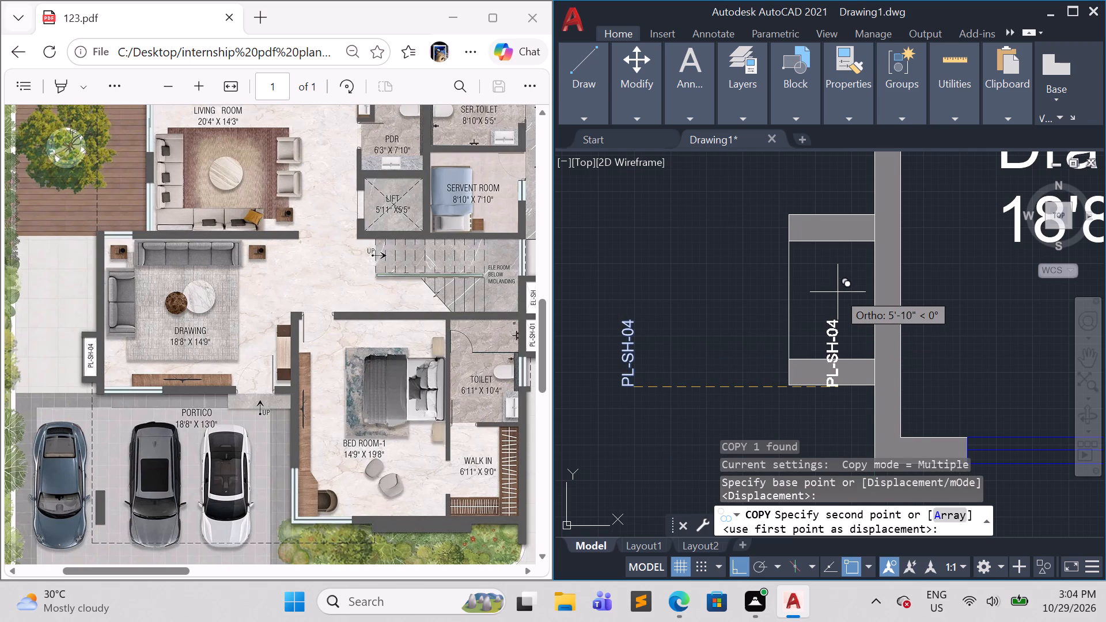
pyautogui.click(859, 345)
pyautogui.press('Escape')
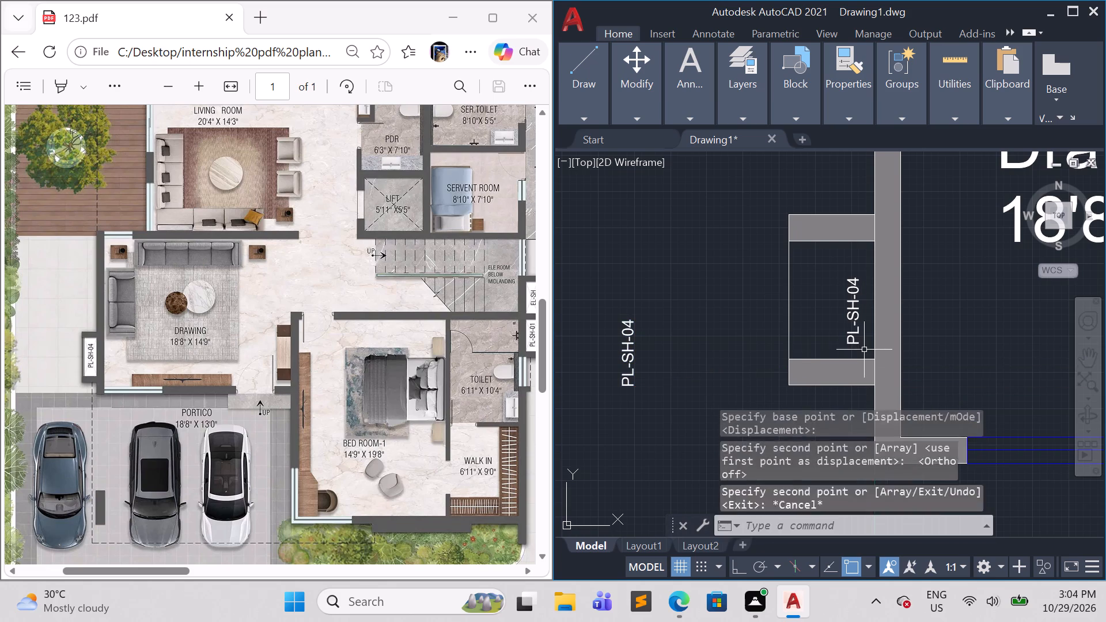
# Scale up the PL-SH-04 copy inside the shaft from its insertion point until it nearly spans the shaft's height.
pyautogui.click(864, 350)
pyautogui.click(850, 327)
pyautogui.press('d')
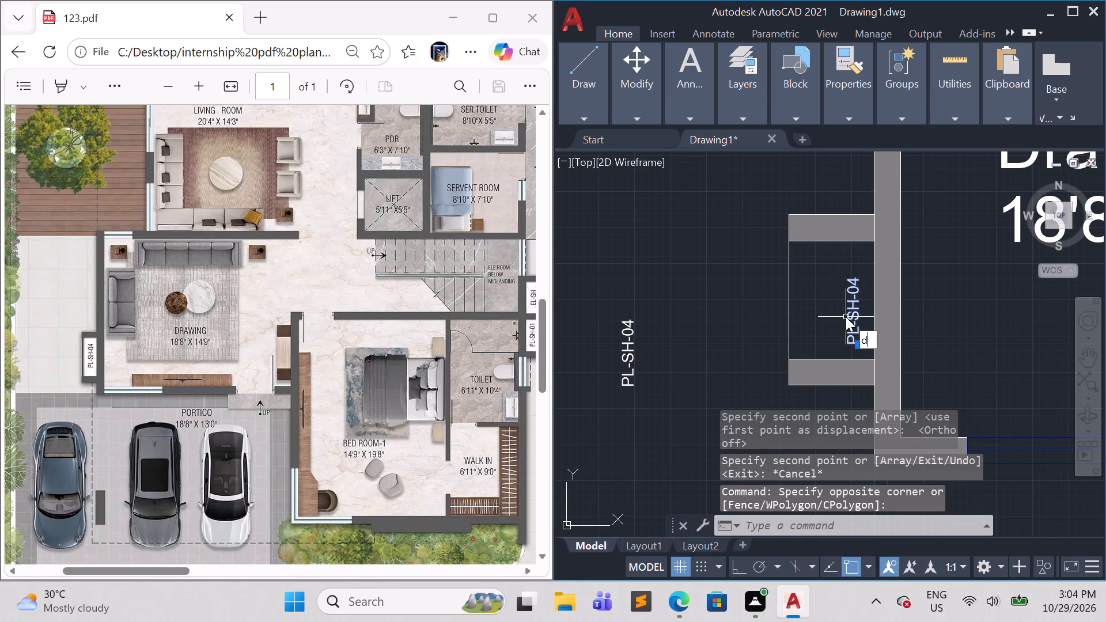
pyautogui.press('BackSpace')
pyautogui.write('sc')
pyautogui.press('Return')
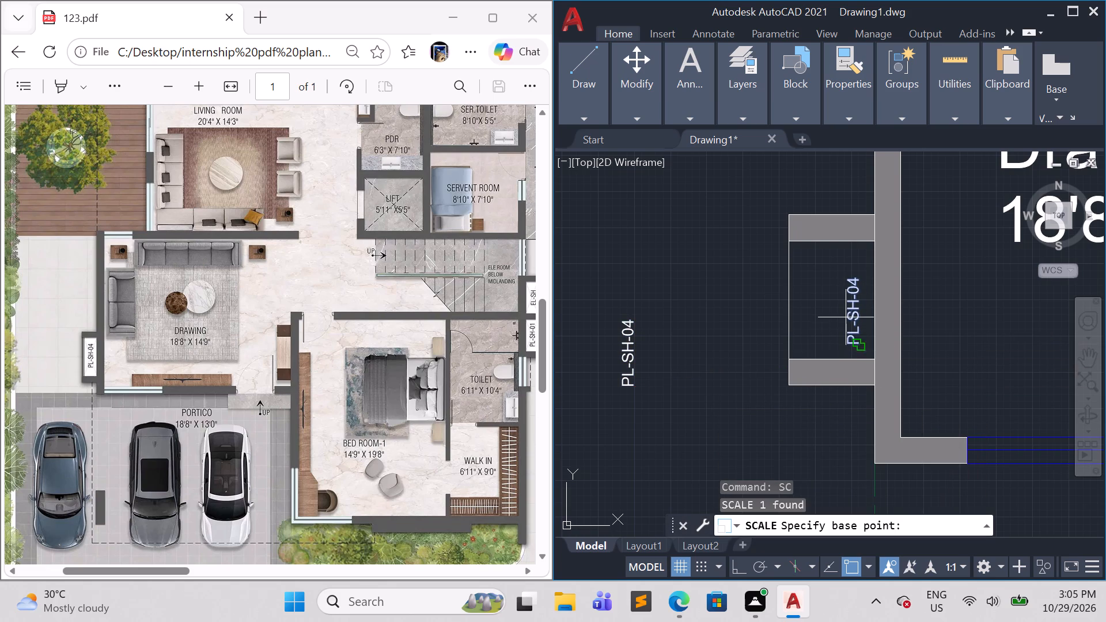
pyautogui.click(855, 344)
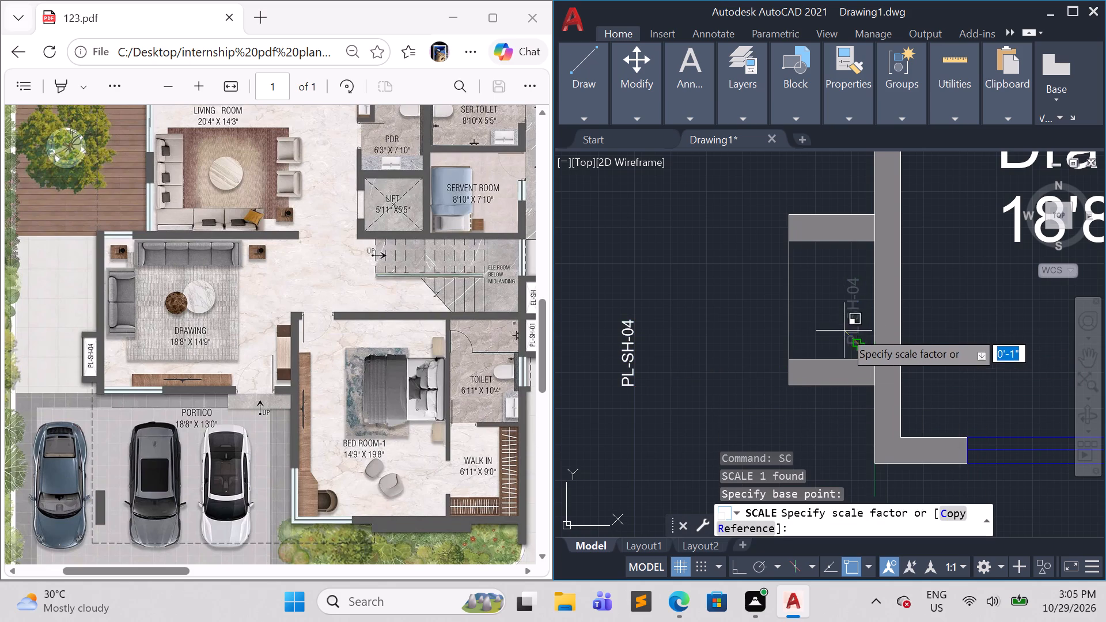
pyautogui.click(818, 320)
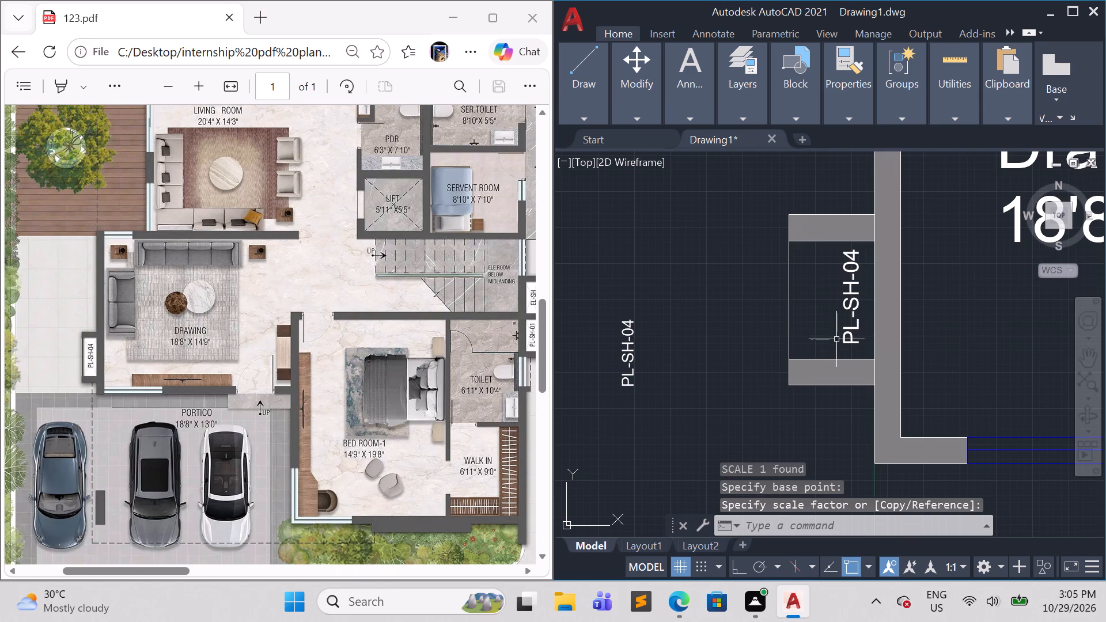
# Check the upper part of the reference plan and move the spare PL-SH-04 label beside the shaft above the Wet kitchen/Utility.
pyautogui.scroll(-2, 839, 349)
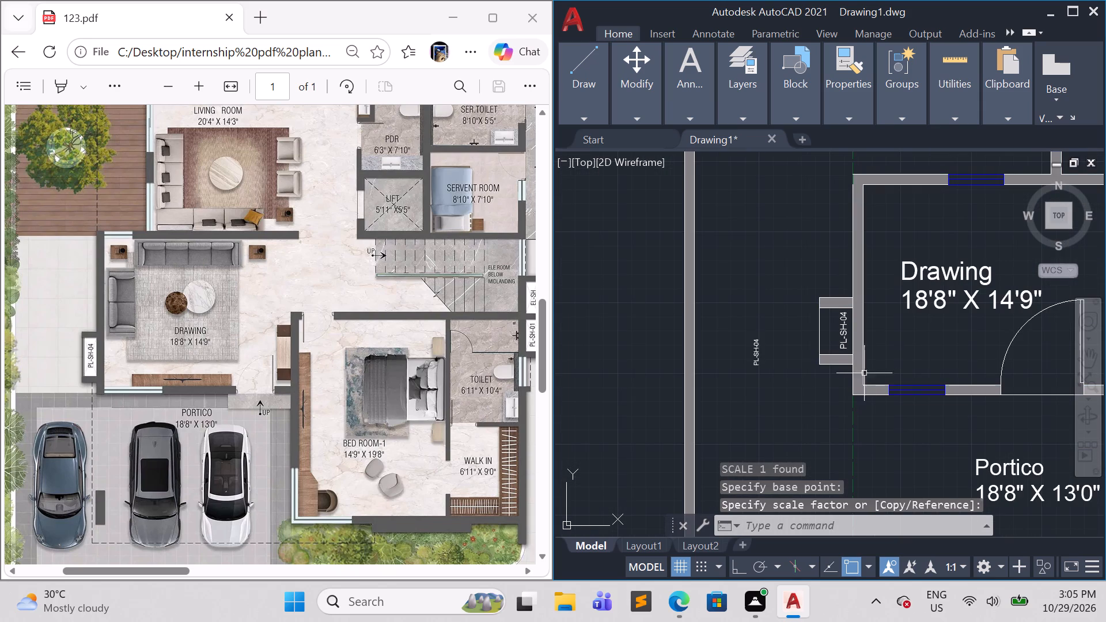
pyautogui.scroll(2, 371, 416)
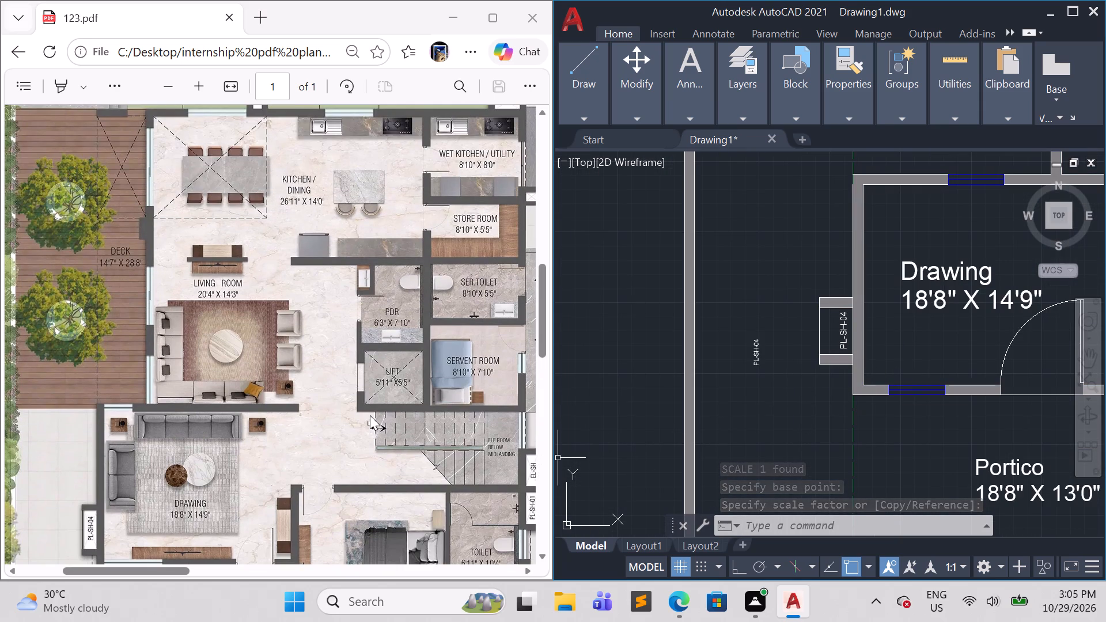
pyautogui.scroll(2, 370, 415)
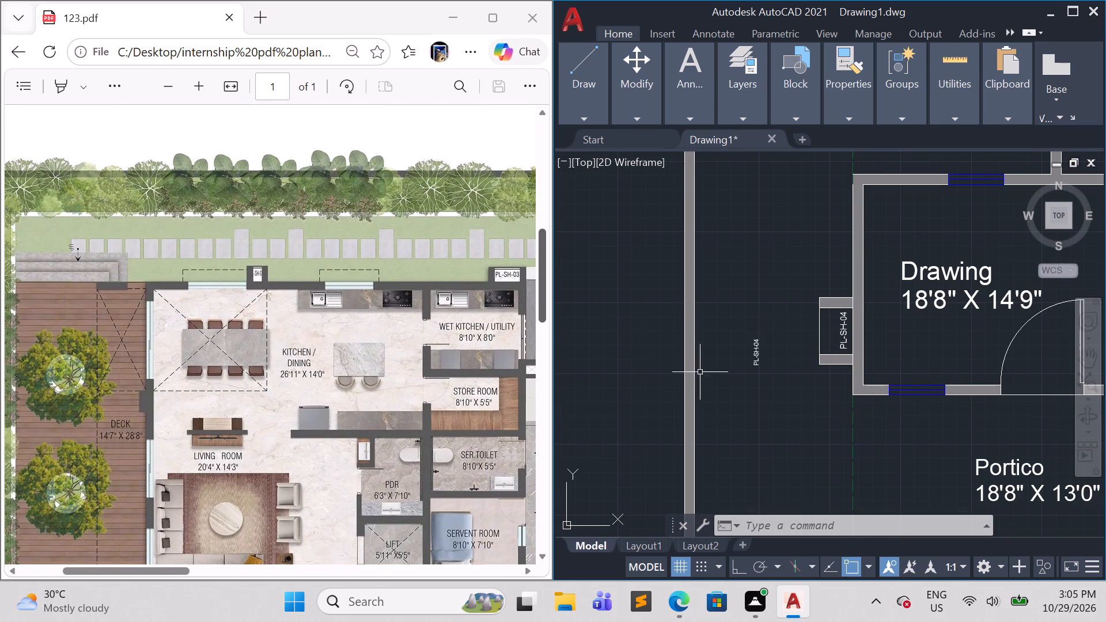
pyautogui.click(782, 388)
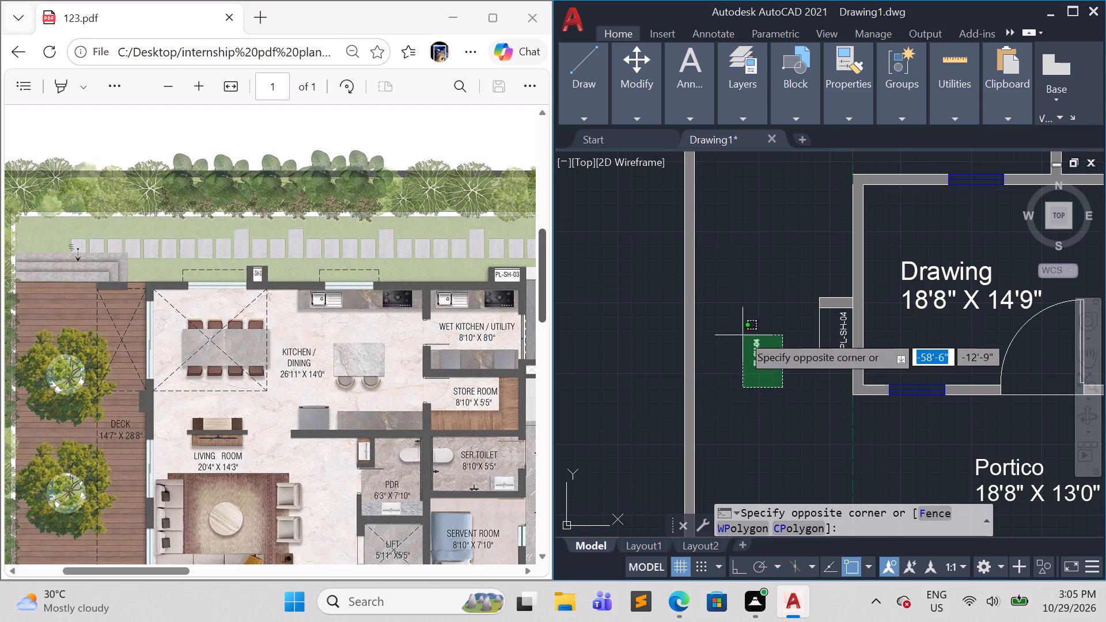
pyautogui.click(736, 325)
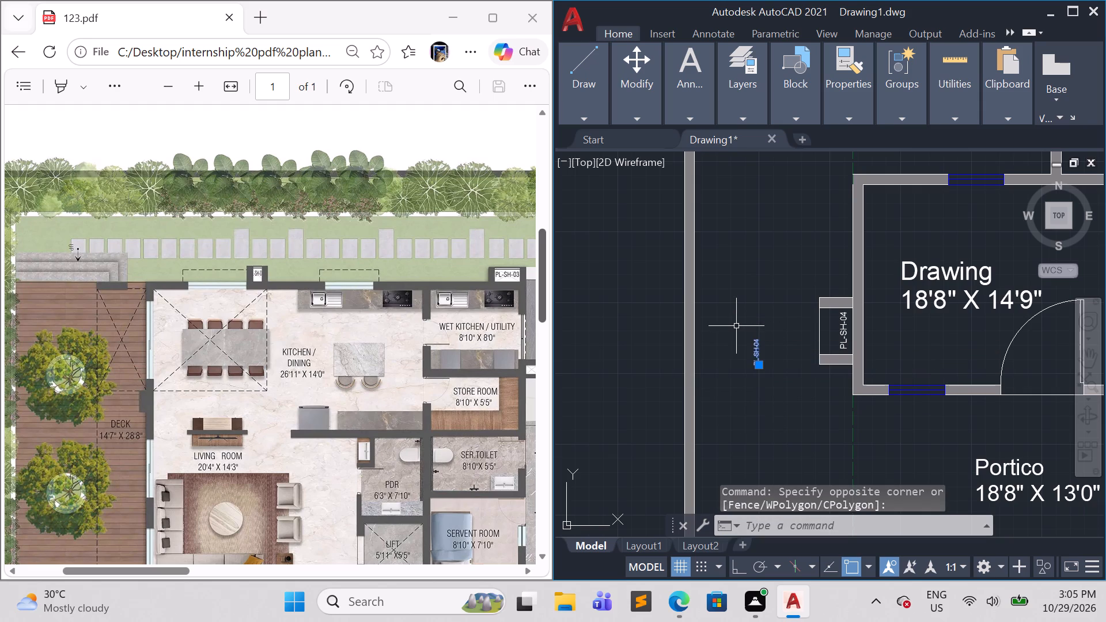
pyautogui.press('m')
pyautogui.press('Return')
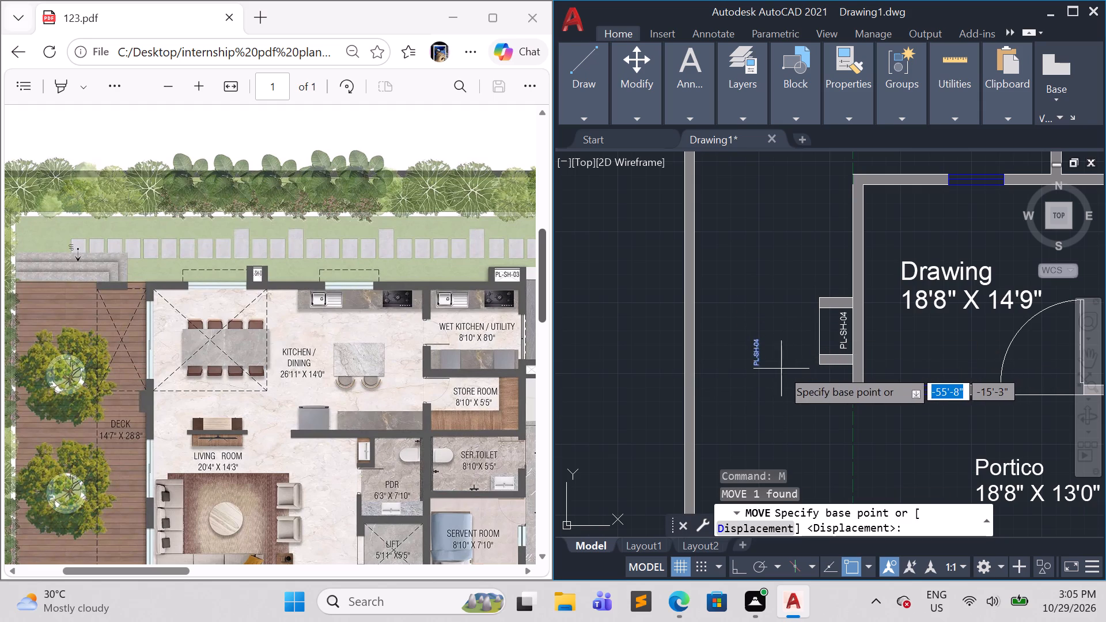
pyautogui.click(762, 369)
pyautogui.scroll(-4, 906, 371)
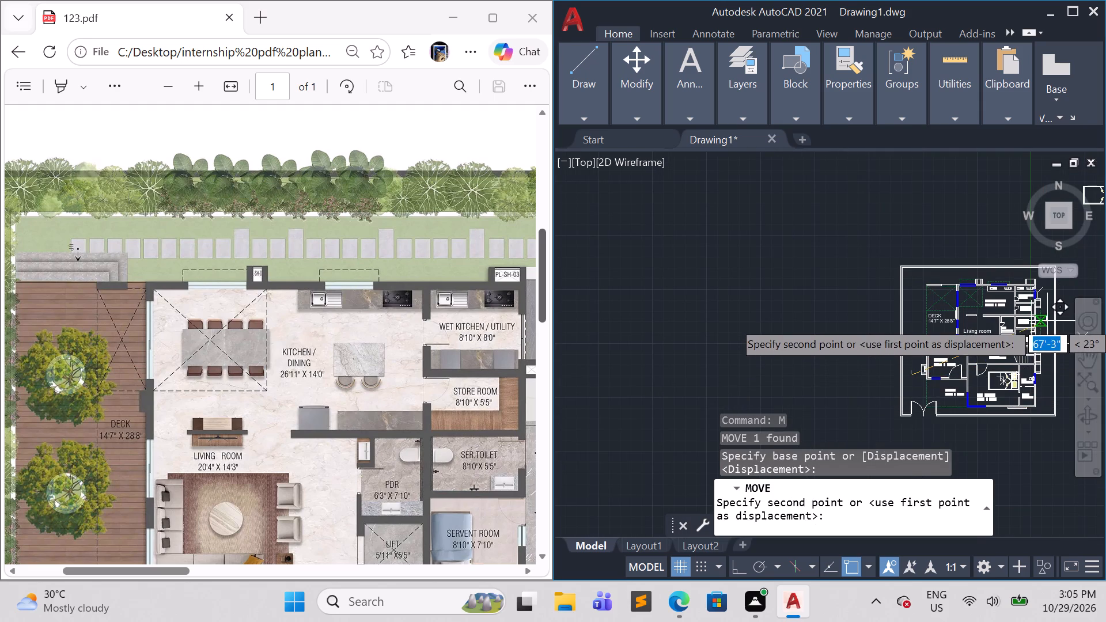
pyautogui.moveTo(1047, 320); pyautogui.dragTo(777, 329, button='middle')
pyautogui.scroll(3, 767, 274)
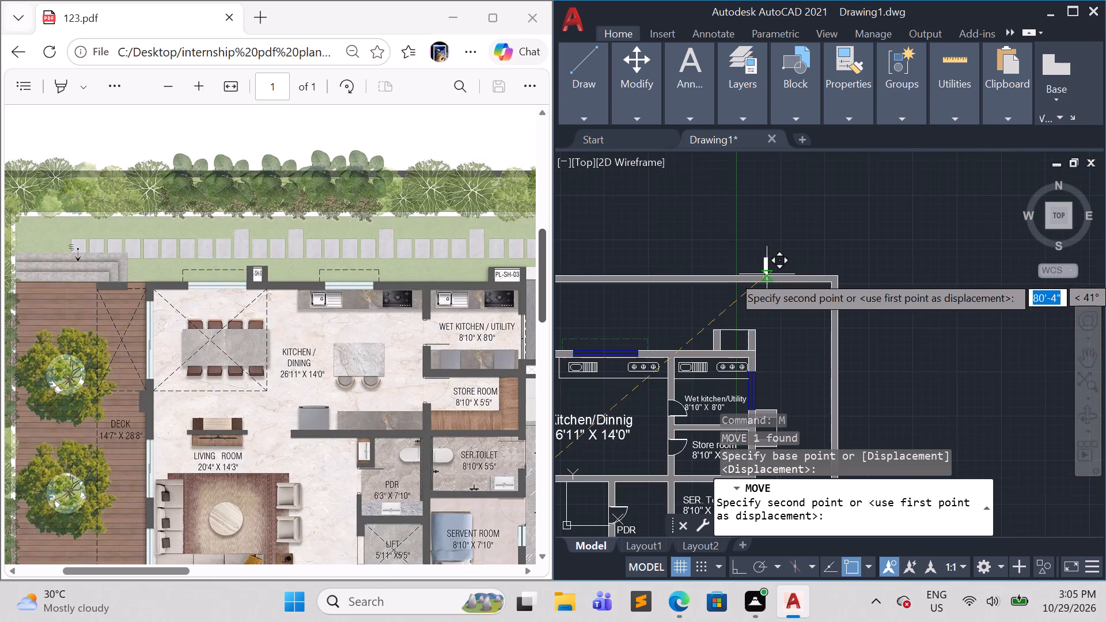
pyautogui.click(776, 332)
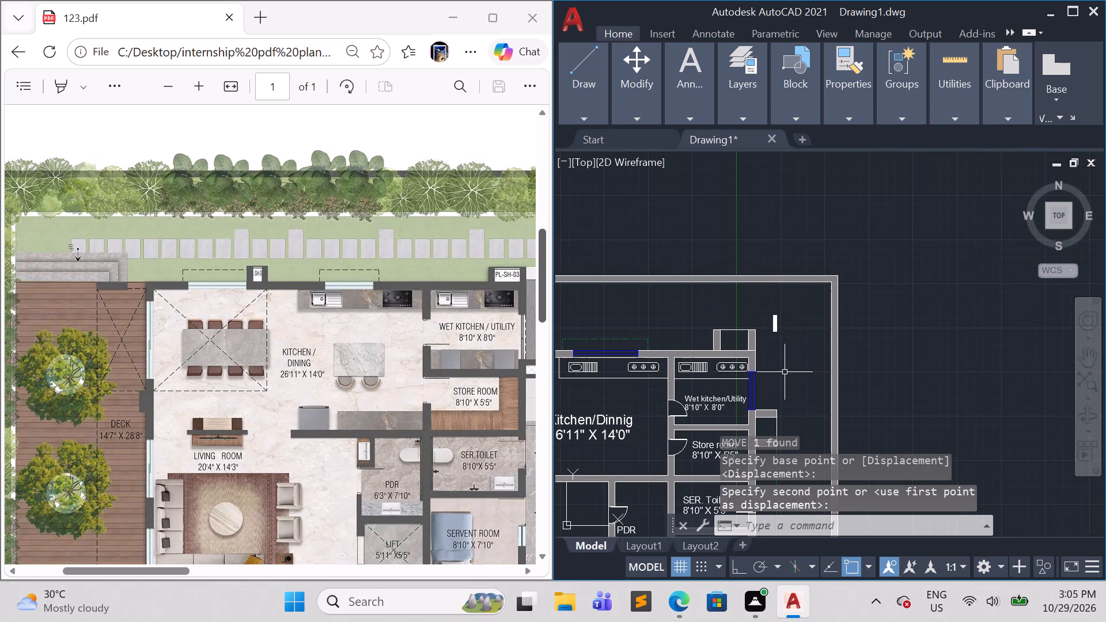
# Change the text of the moved label beside the Wet kitchen/Utility shaft to PL-SH-03.
pyautogui.moveTo(785, 375); pyautogui.dragTo(771, 295, button='middle')
pyautogui.scroll(3, 777, 244)
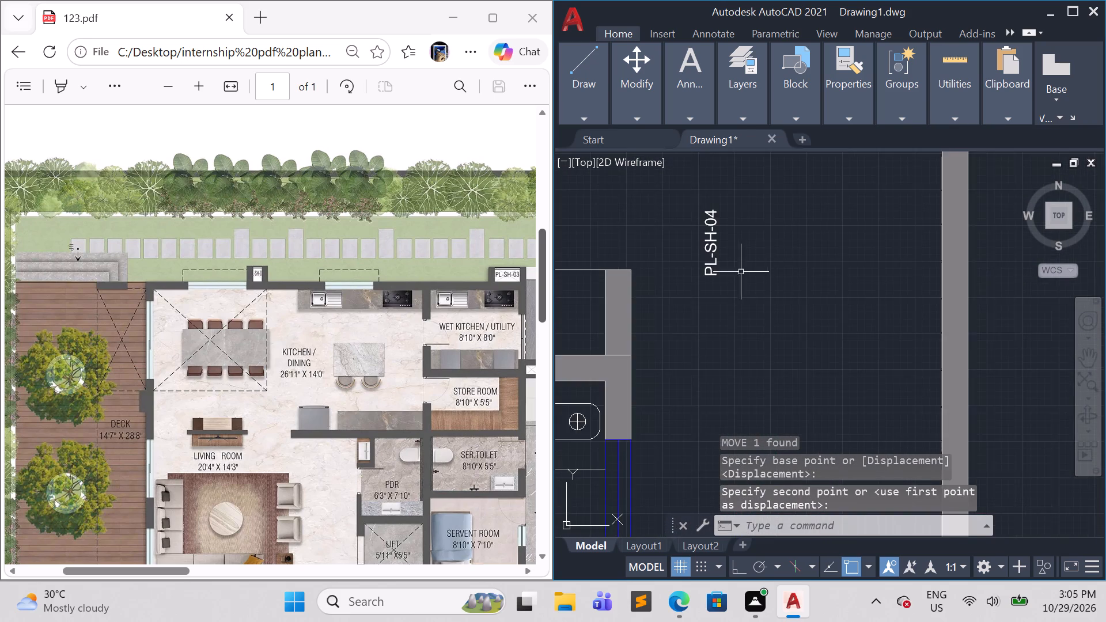
pyautogui.moveTo(746, 287); pyautogui.dragTo(787, 356, button='middle')
pyautogui.moveTo(824, 338); pyautogui.dragTo(893, 339, button='middle')
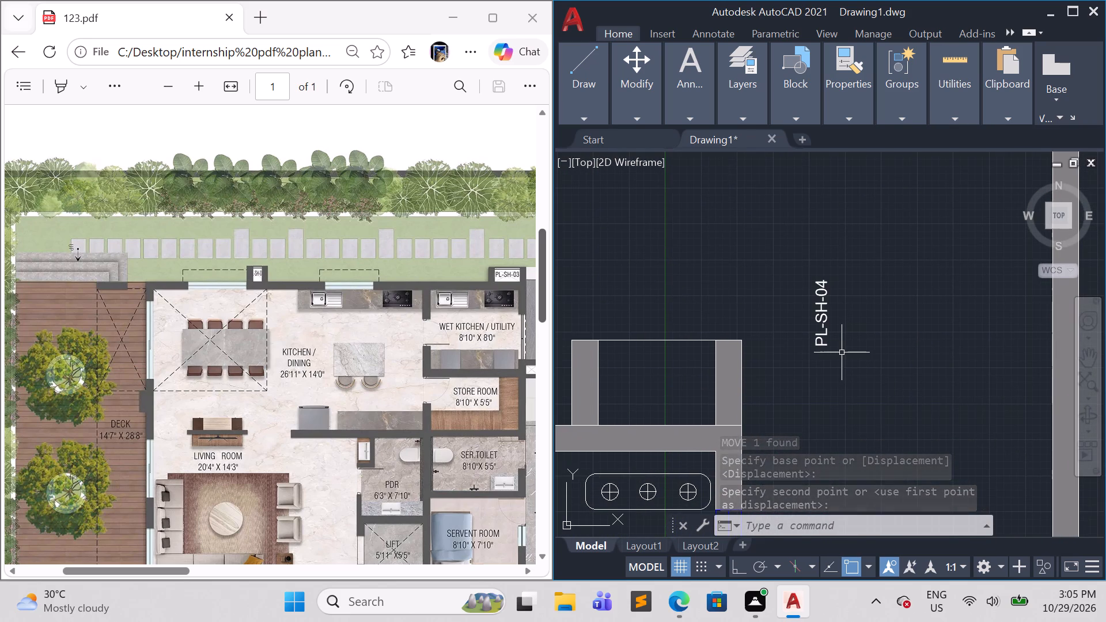
pyautogui.doubleClick(827, 280)
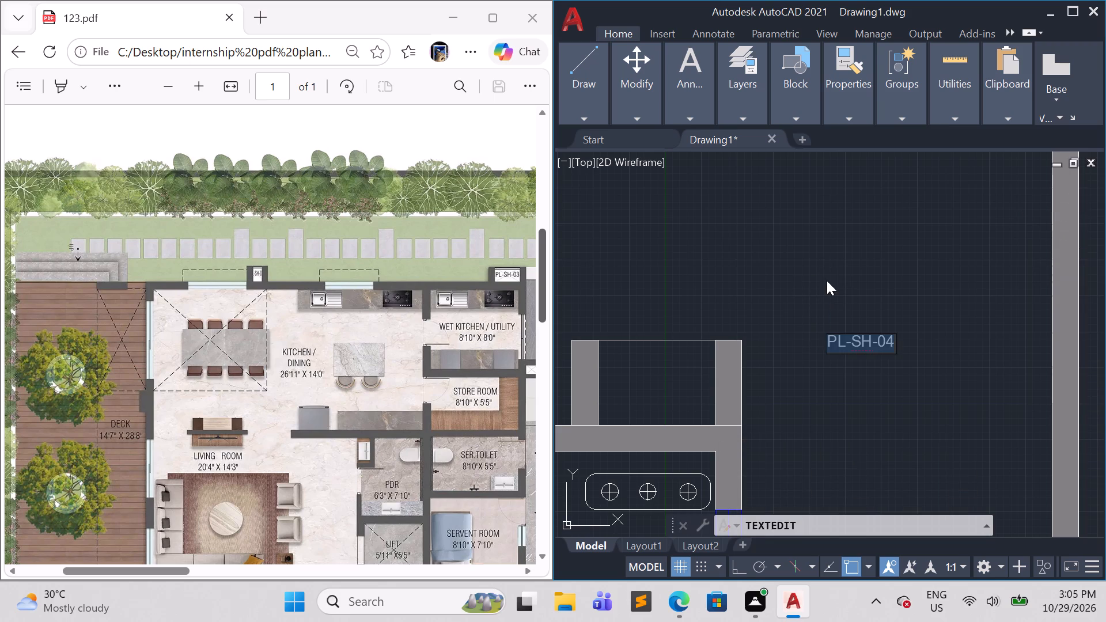
pyautogui.click(892, 336)
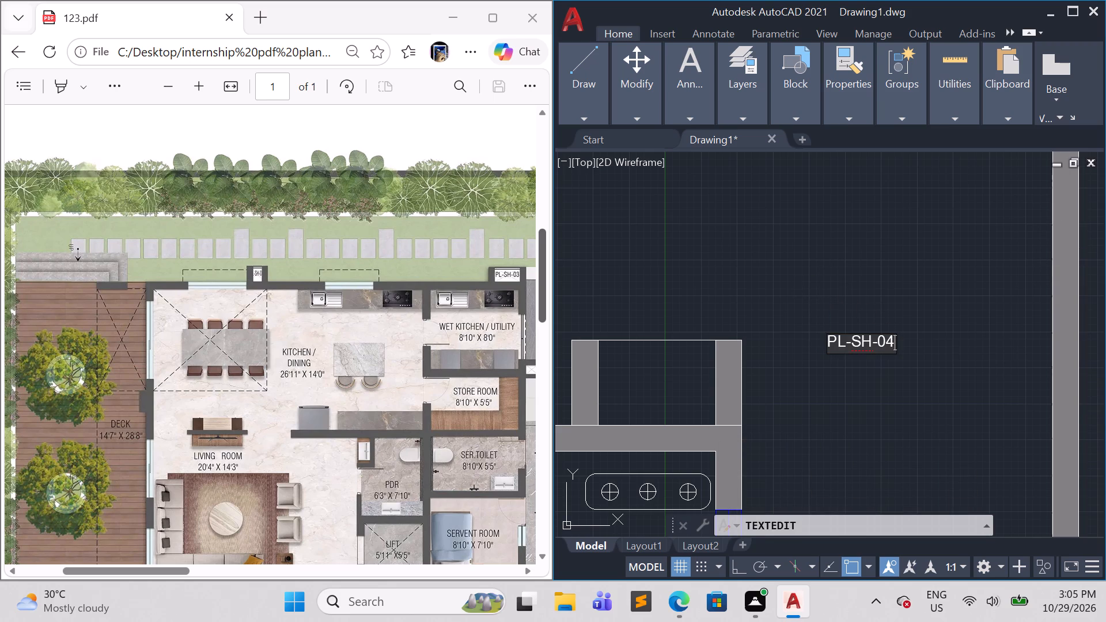
pyautogui.press('BackSpace')
pyautogui.press('3')
pyautogui.click(878, 380)
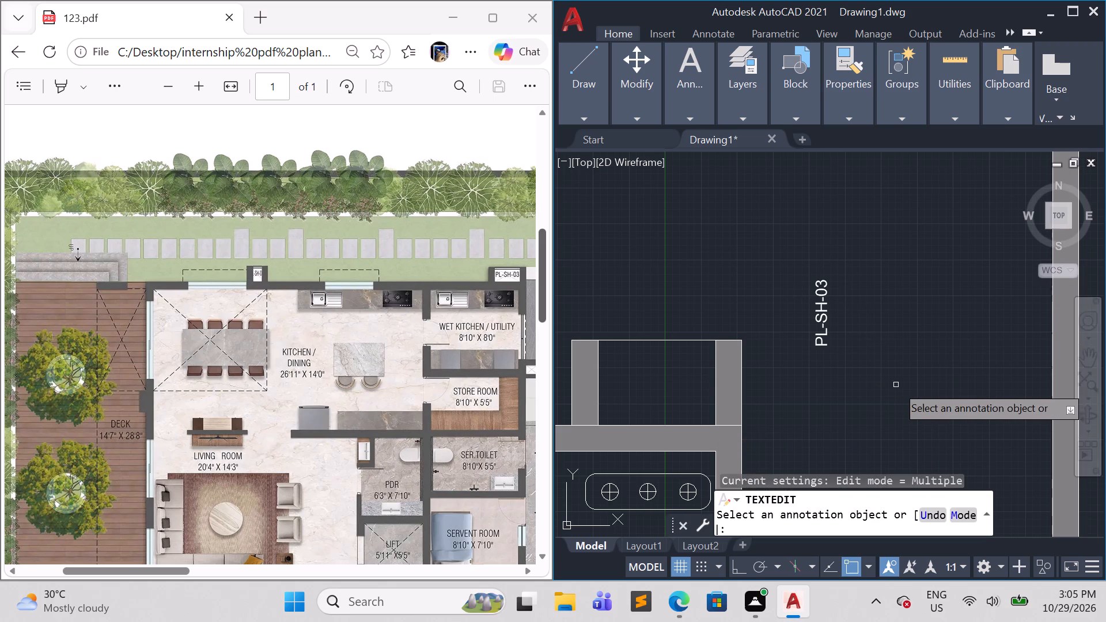
pyautogui.press('Escape')
# Rotate the PL-SH-03 label about its insertion point with Ortho on, so it reads horizontally.
pyautogui.moveTo(858, 378); pyautogui.dragTo(853, 365)
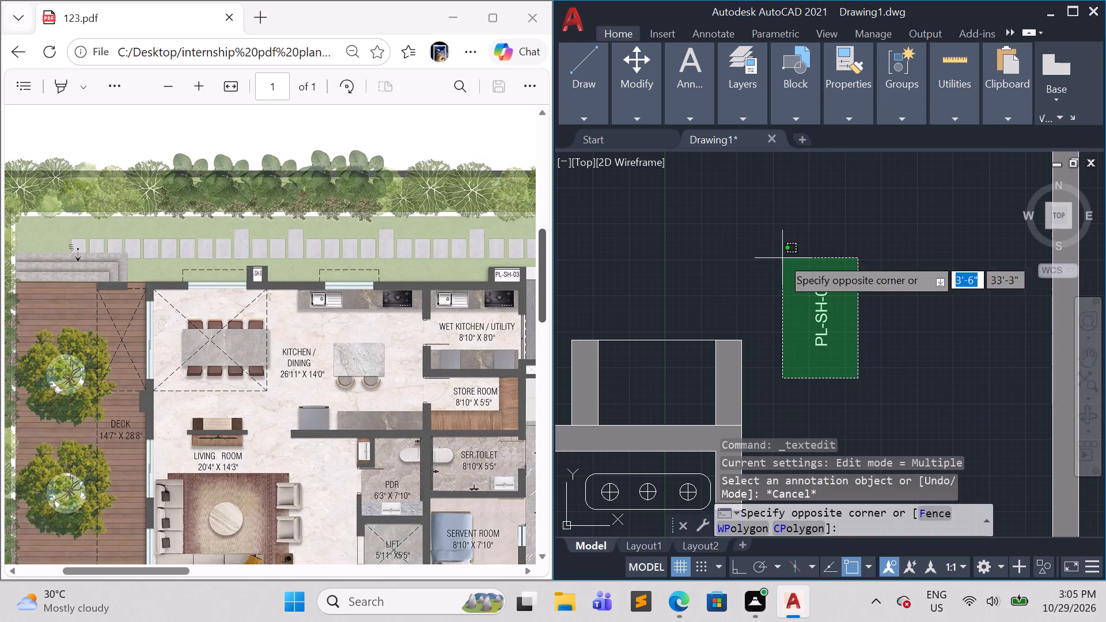
pyautogui.click(774, 239)
pyautogui.write('ro')
pyautogui.press('Return')
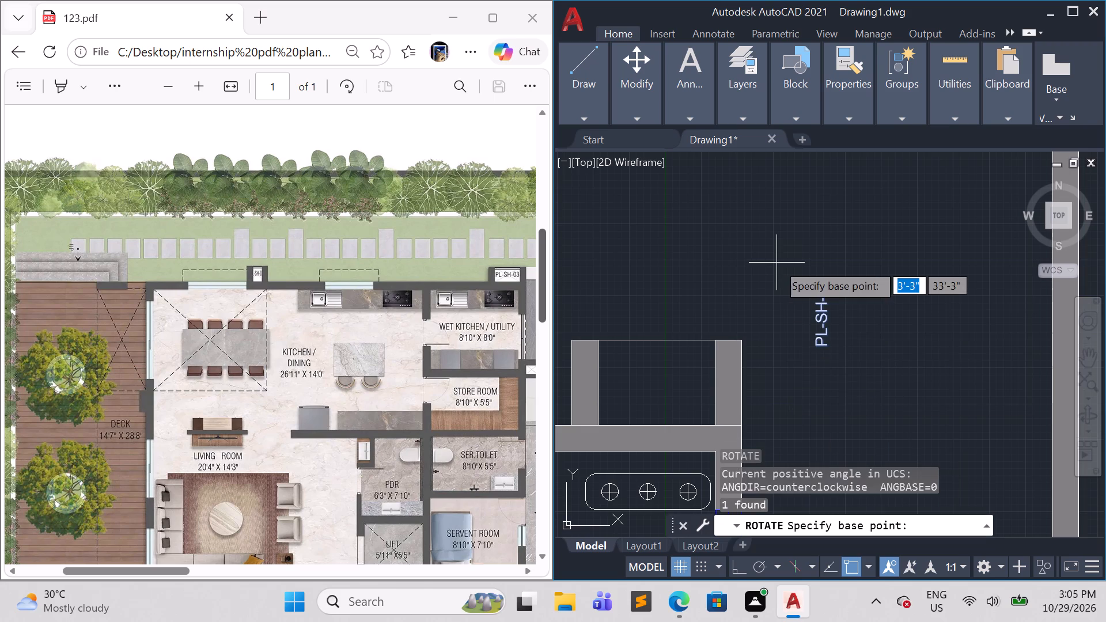
pyautogui.moveTo(836, 343); pyautogui.dragTo(831, 348)
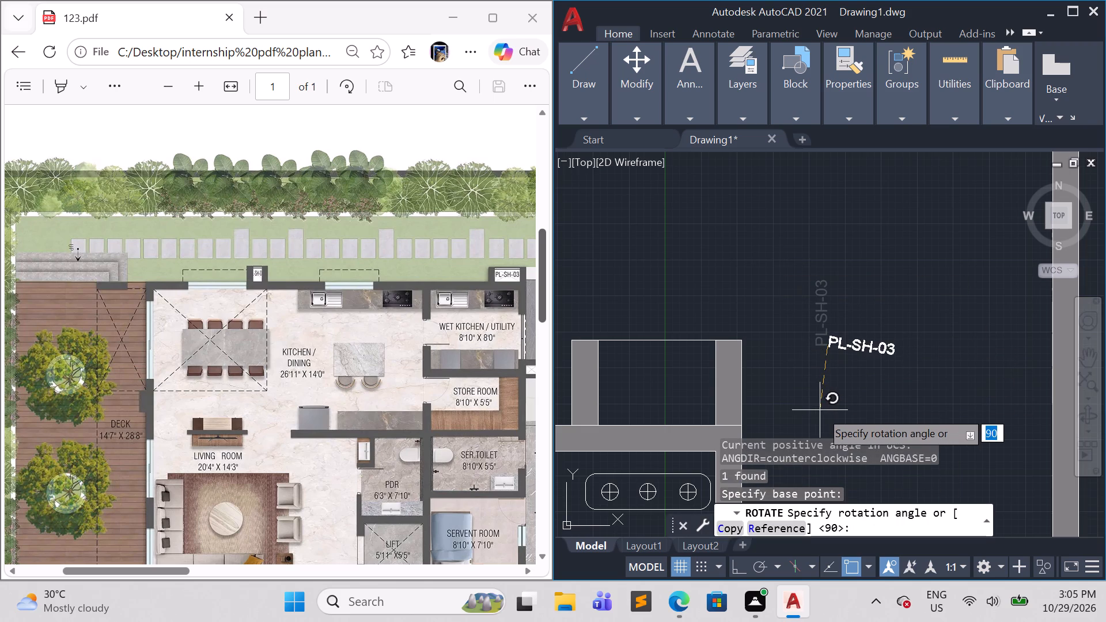
pyautogui.press('F8')
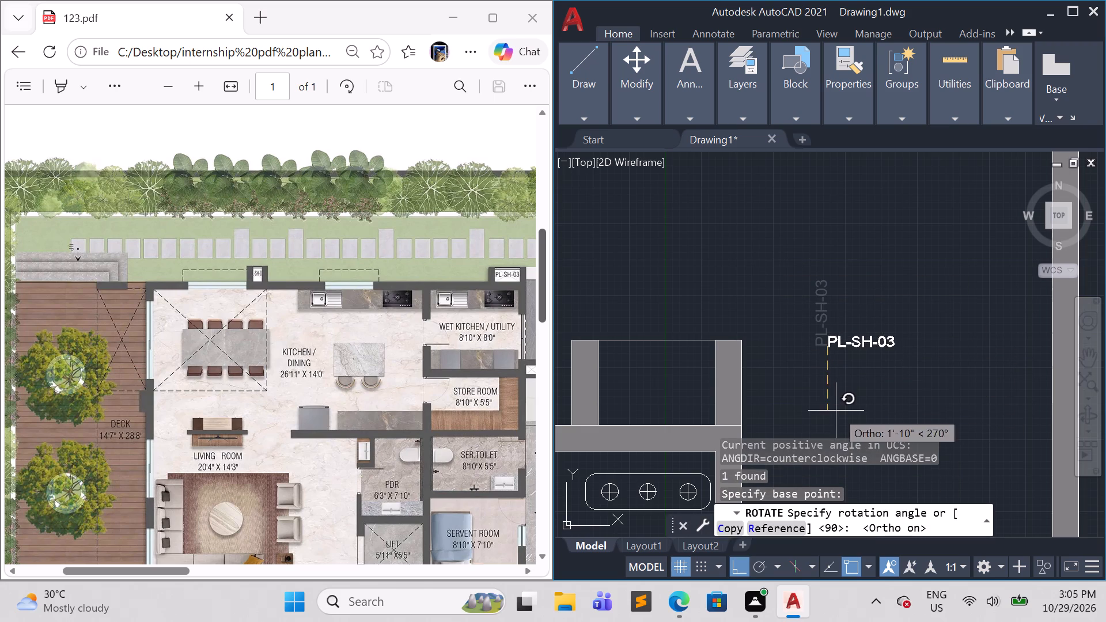
pyautogui.click(837, 411)
# Copy the horizontal PL-SH-03 label into the shaft above the Wet kitchen/Utility, with Ortho off.
pyautogui.click(936, 361)
pyautogui.moveTo(832, 307); pyautogui.dragTo(819, 307)
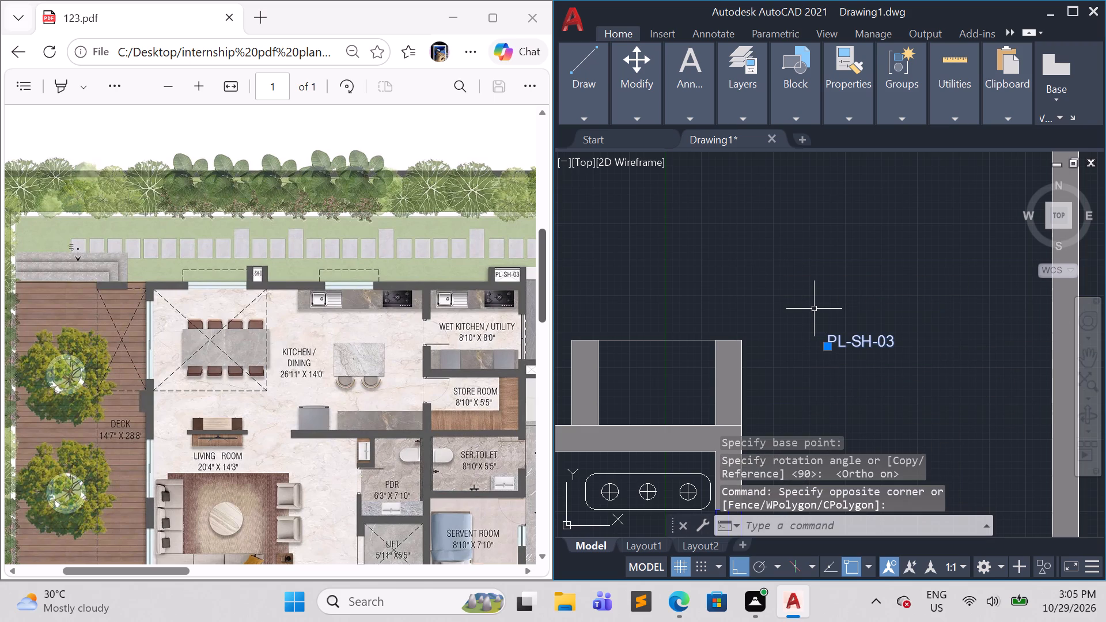
pyautogui.write('co')
pyautogui.press('Return')
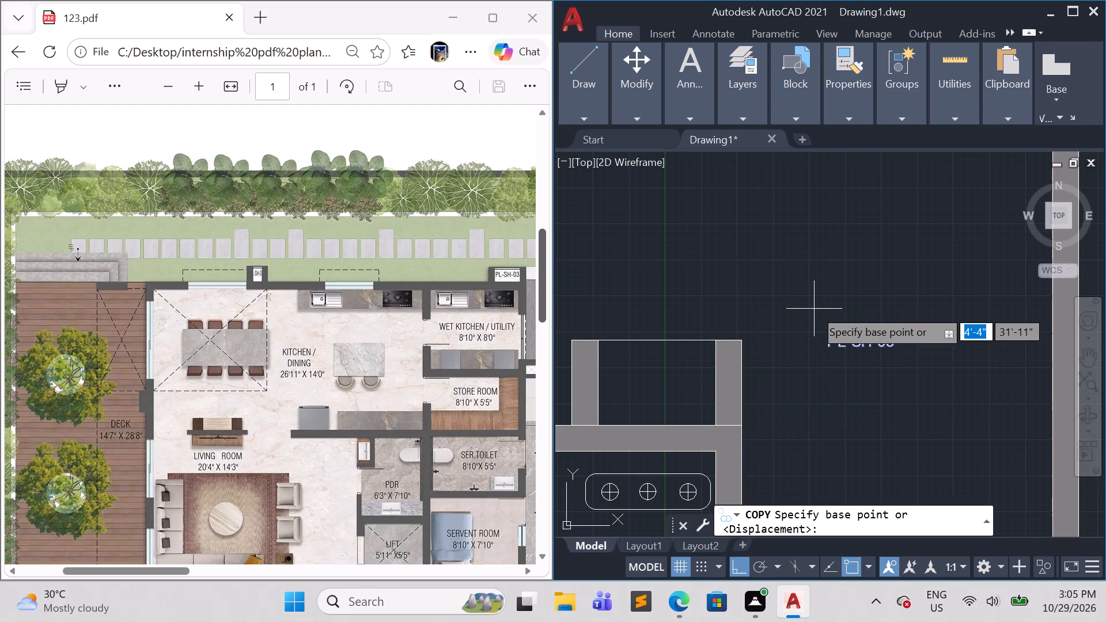
pyautogui.click(824, 350)
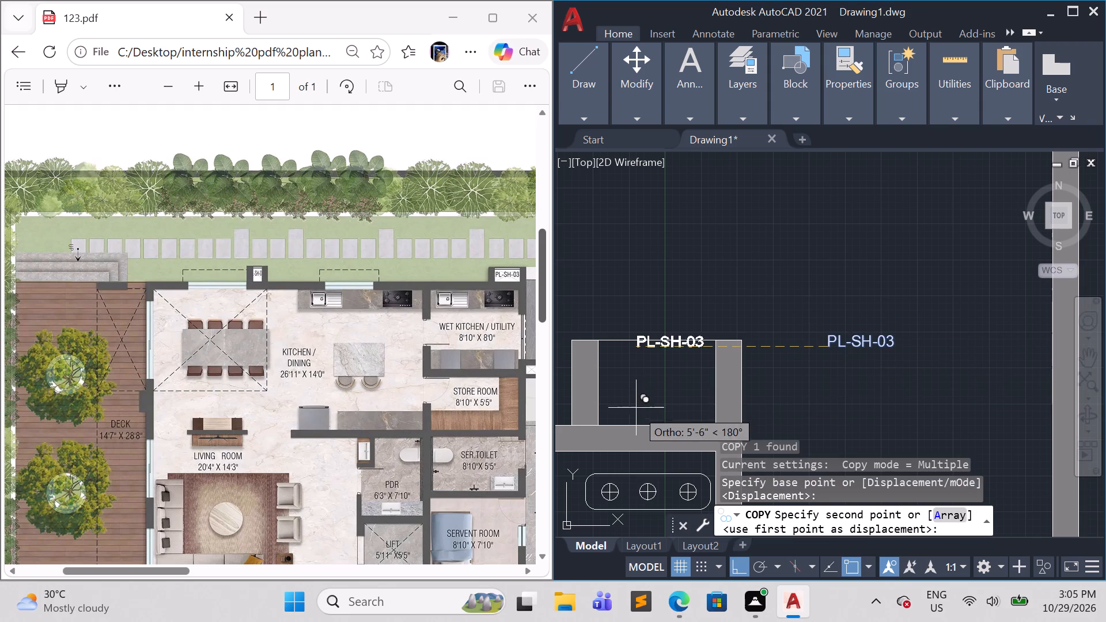
pyautogui.press('F8')
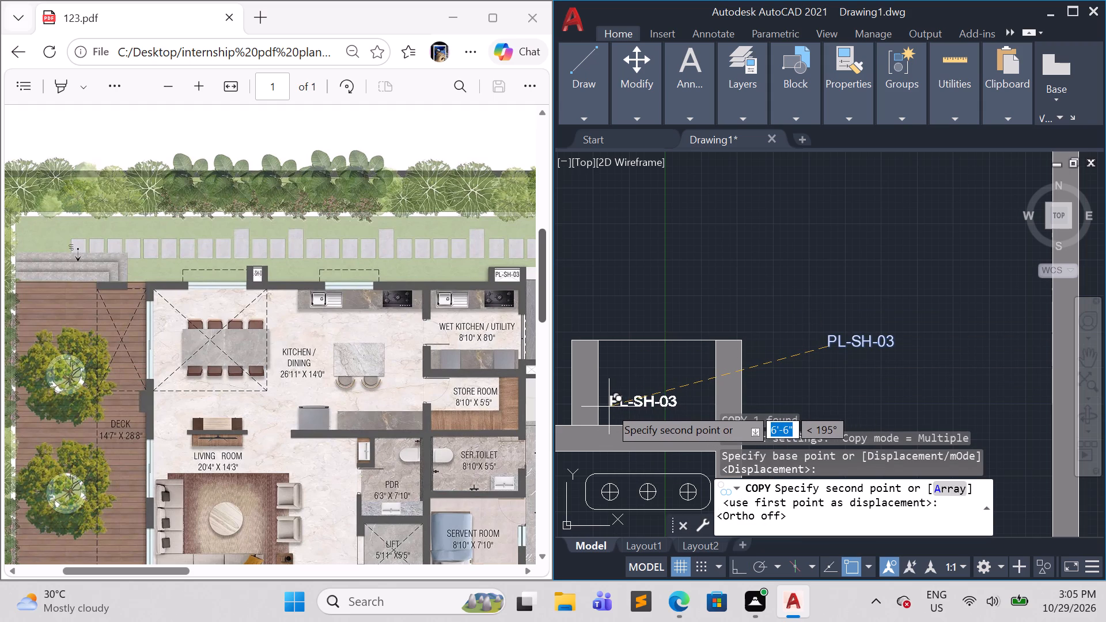
pyautogui.click(609, 407)
pyautogui.press('Escape')
# Scale up the PL-SH-03 copy inside the shaft from its insertion point until it nearly spans the shaft's width.
pyautogui.click(655, 409)
pyautogui.click(645, 397)
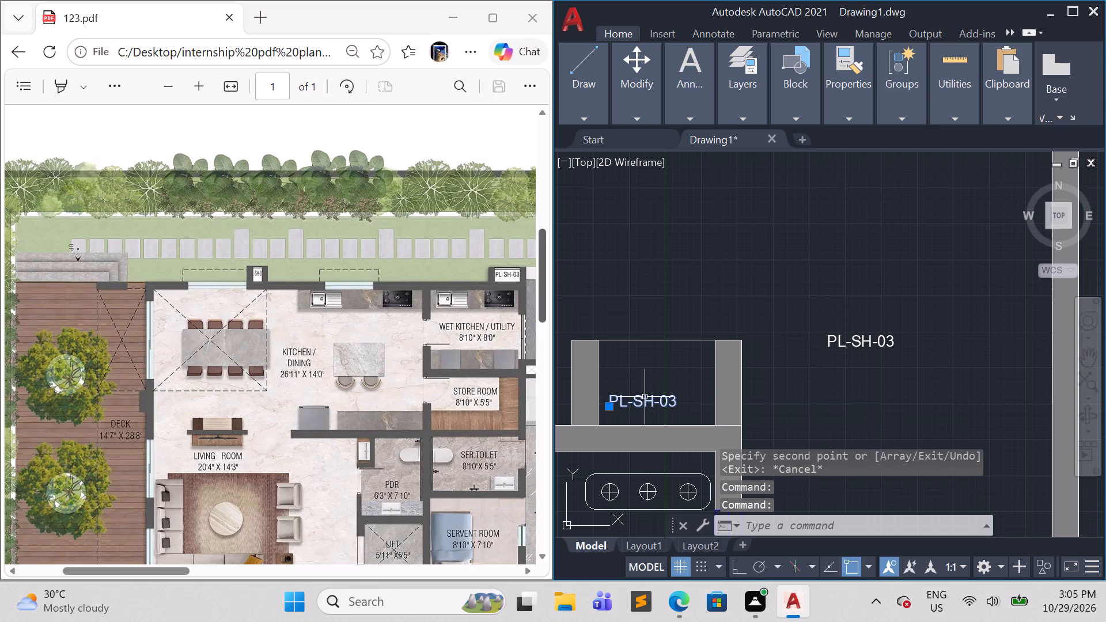
pyautogui.write("sc'")
pyautogui.press('Return')
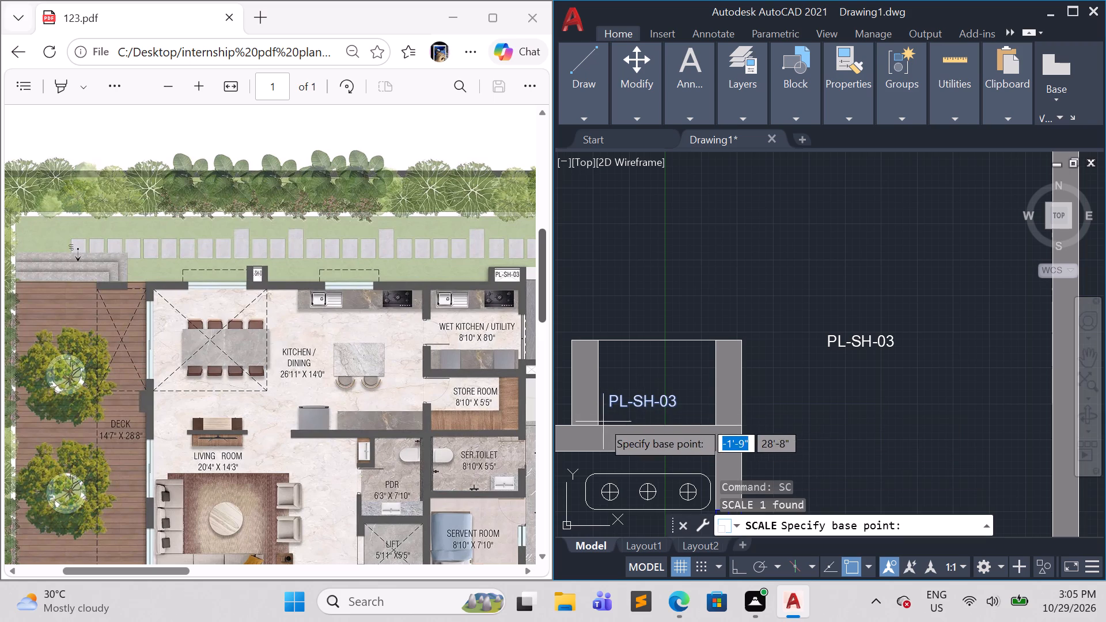
pyautogui.click(604, 407)
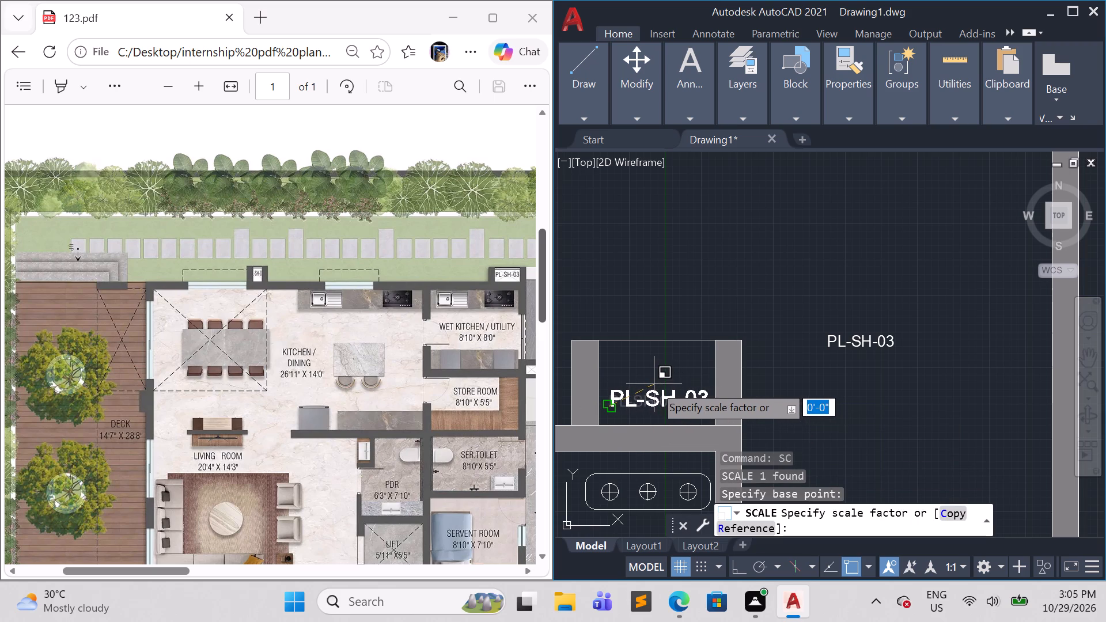
pyautogui.click(653, 382)
pyautogui.press('Escape')
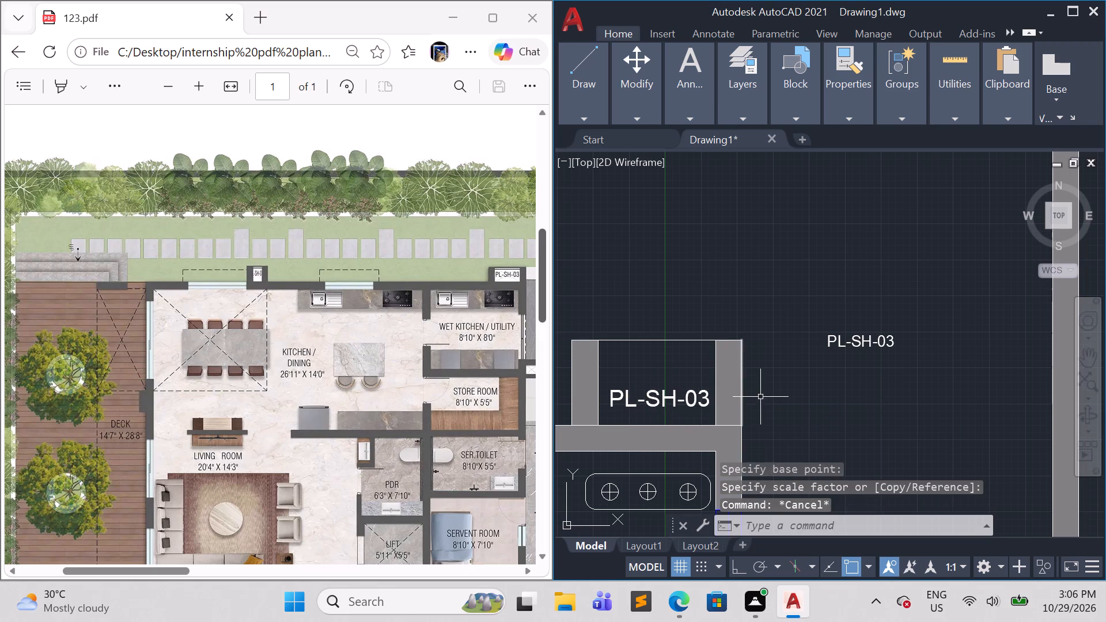
# Move the spare PL-SH-03 label from outside the Wet kitchen/Utility shaft into the lower shaft beside the bedroom Toilet, following the PDF.
pyautogui.scroll(-3, 763, 397)
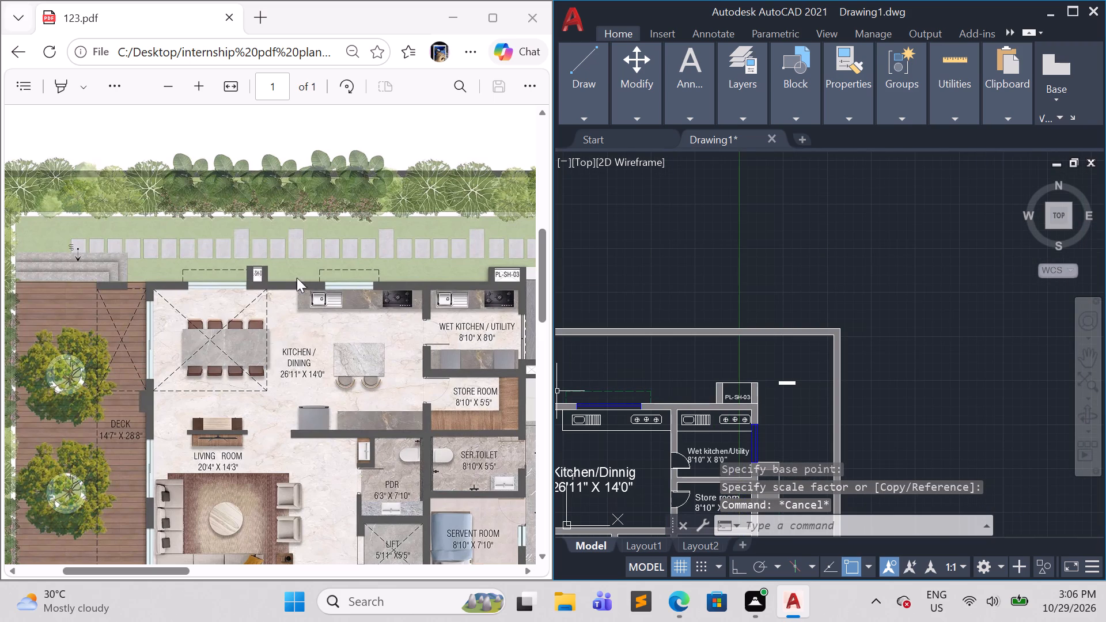
pyautogui.scroll(3, 255, 262)
pyautogui.scroll(-3, 323, 436)
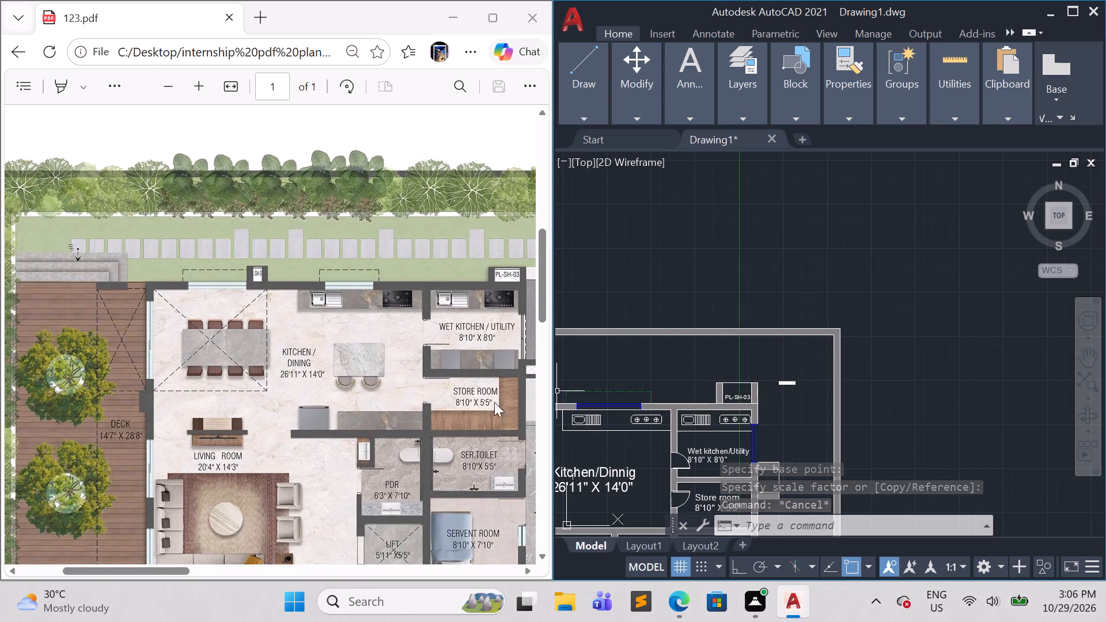
pyautogui.scroll(-3, 502, 438)
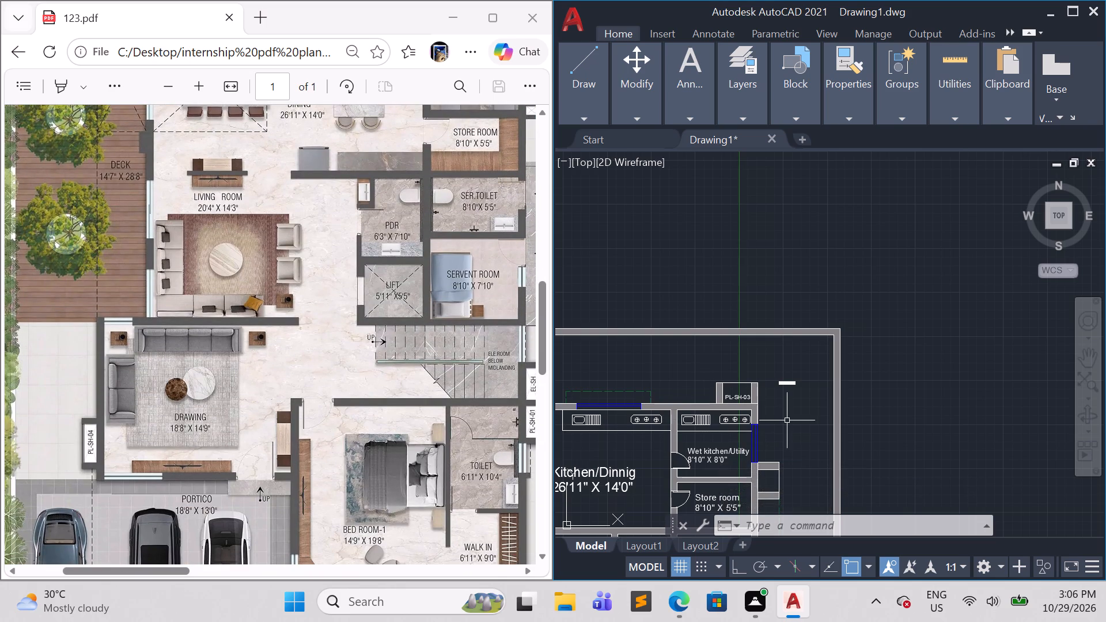
pyautogui.click(805, 403)
pyautogui.click(778, 371)
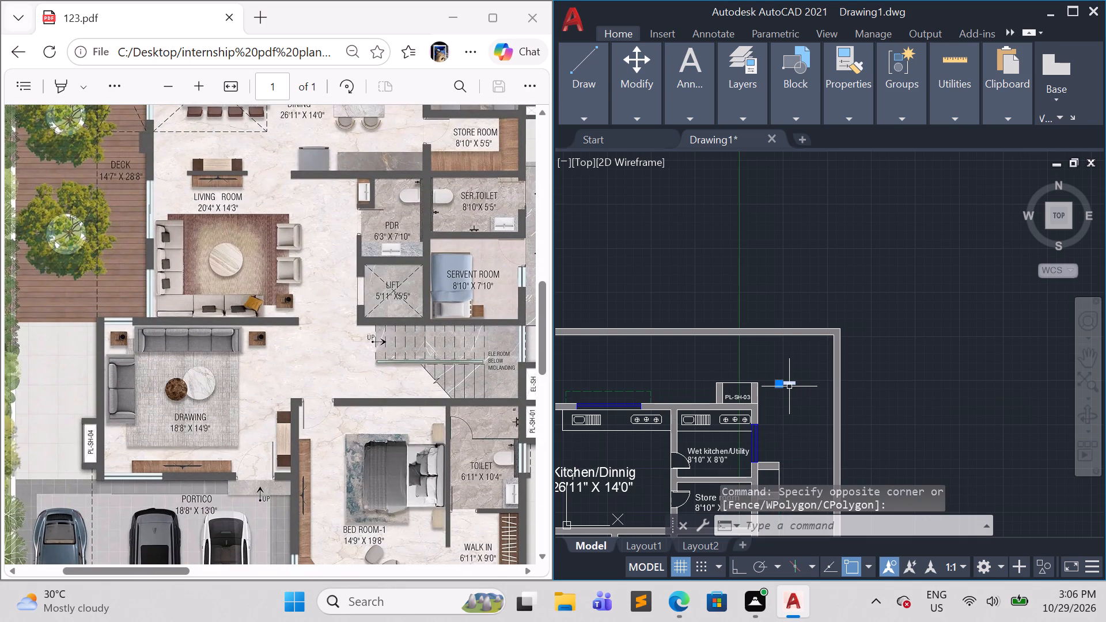
pyautogui.press('m')
pyautogui.press('Return')
pyautogui.click(794, 384)
pyautogui.scroll(-1, 807, 472)
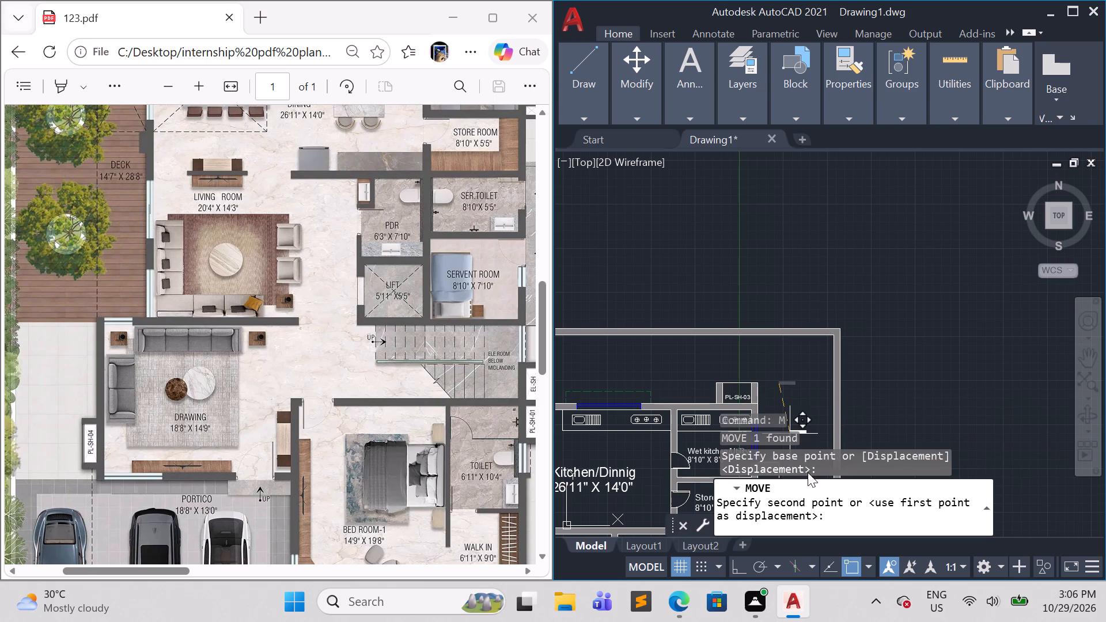
pyautogui.moveTo(820, 427); pyautogui.dragTo(772, 244, button='middle')
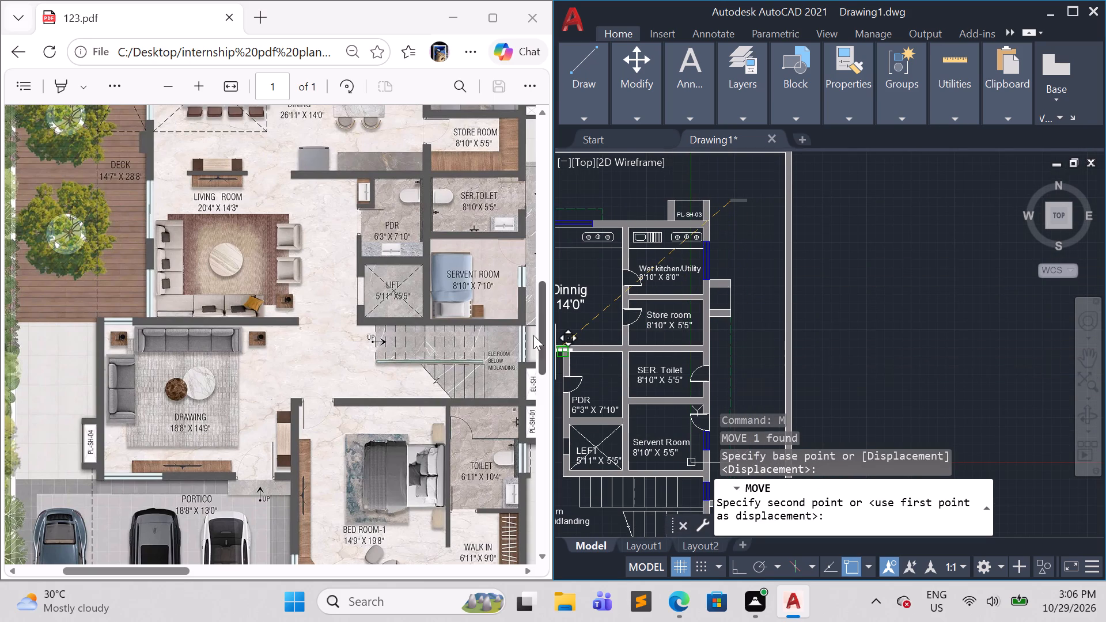
pyautogui.scroll(1, 513, 290)
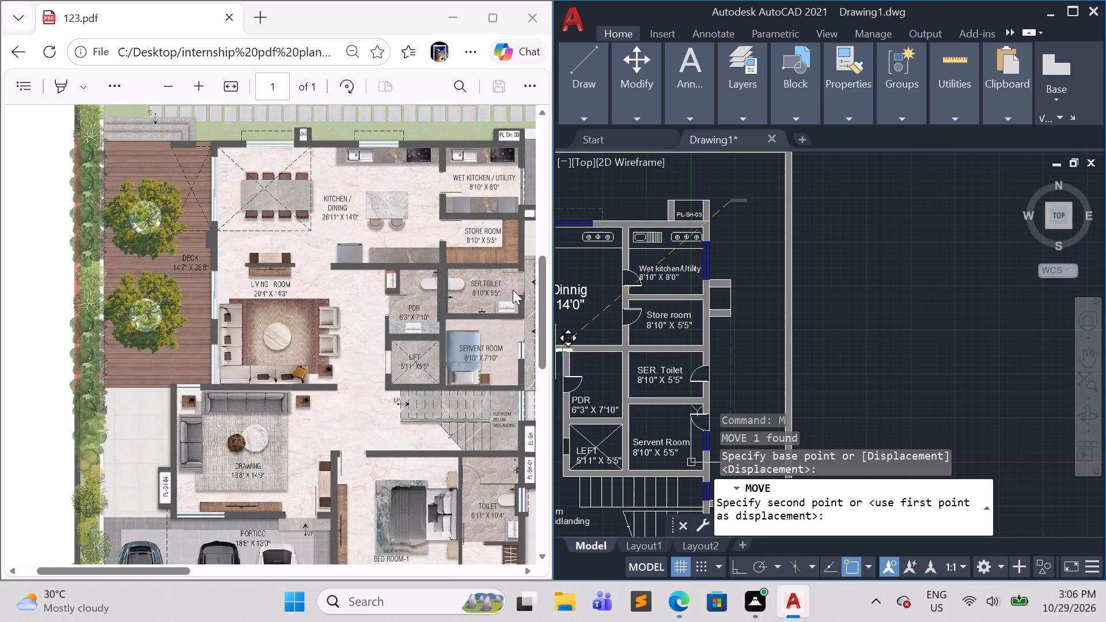
pyautogui.hscroll(-3, 513, 290)
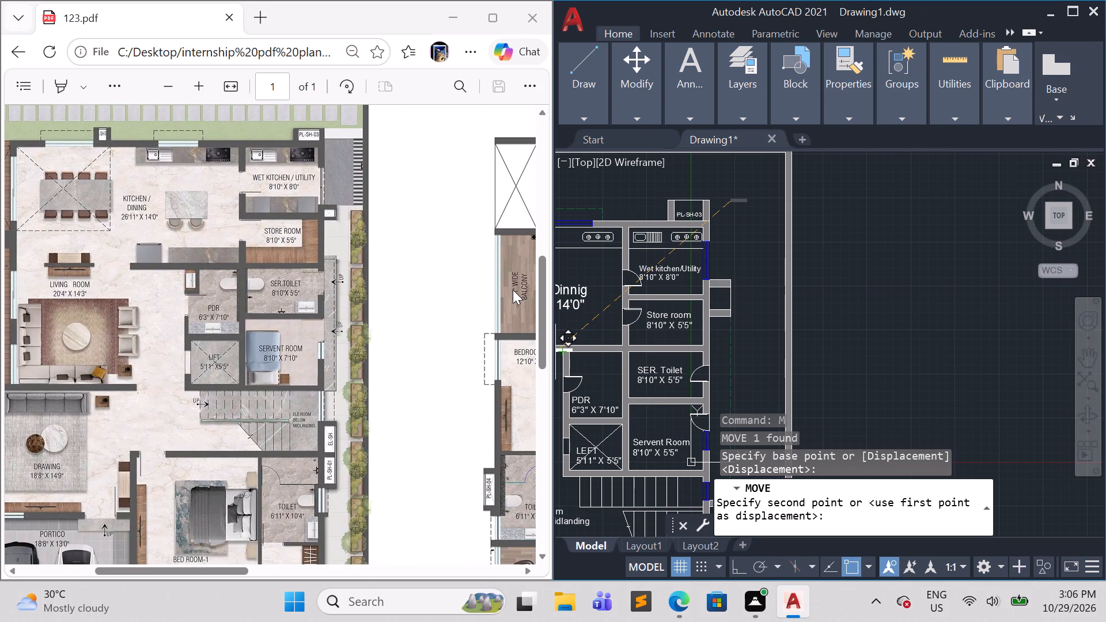
pyautogui.scroll(-3, 368, 379)
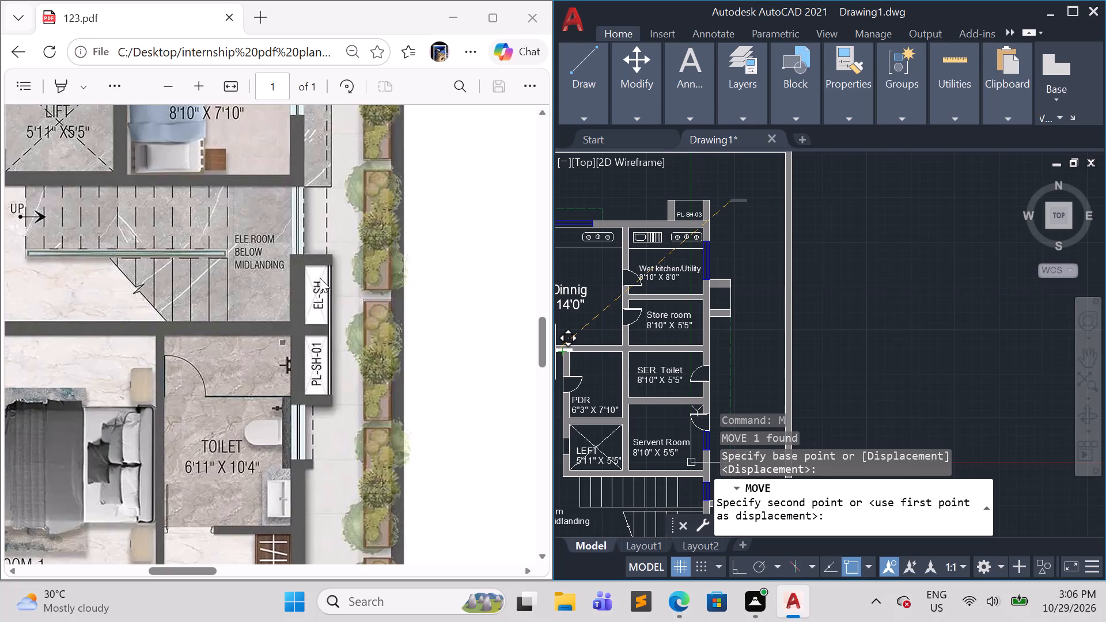
pyautogui.moveTo(739, 348); pyautogui.dragTo(727, 280, button='middle')
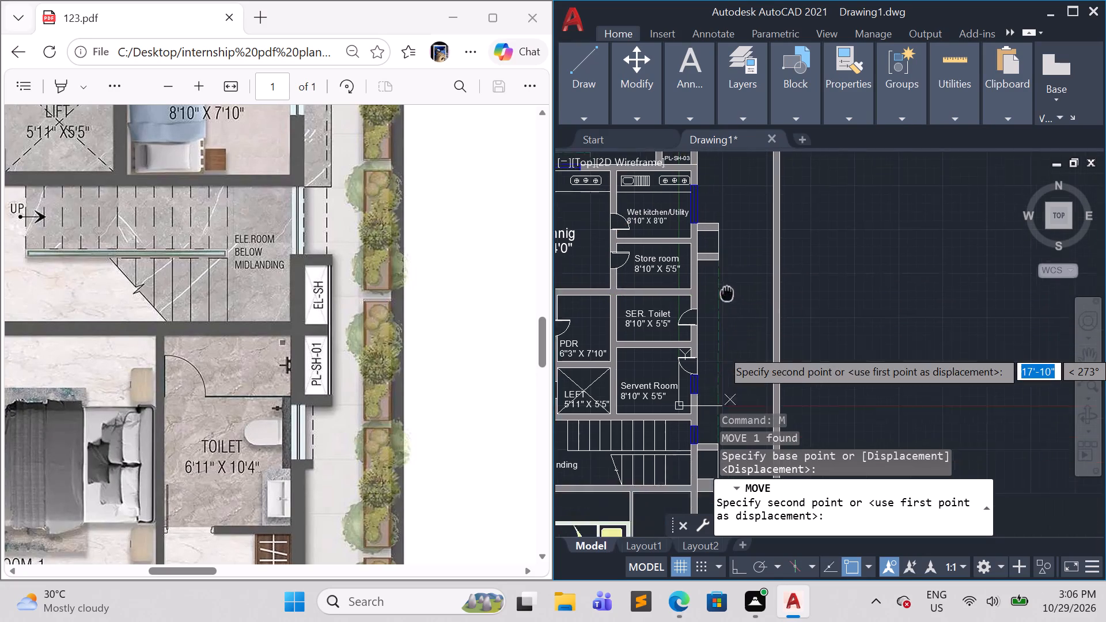
pyautogui.moveTo(727, 280); pyautogui.dragTo(729, 202, button='middle')
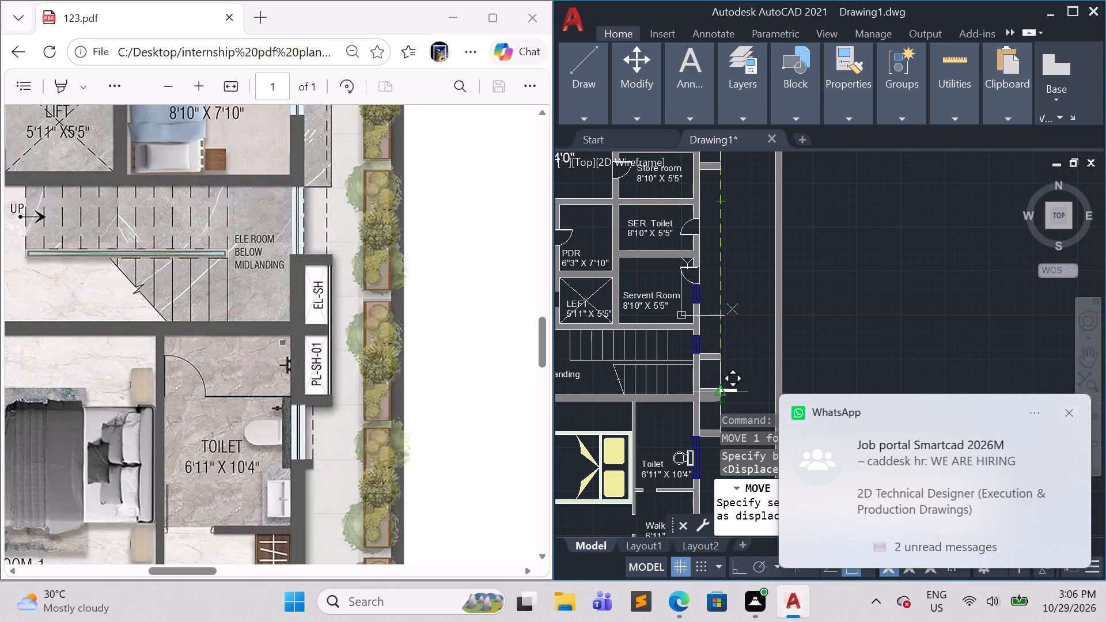
pyautogui.moveTo(706, 420); pyautogui.dragTo(703, 300, button='middle')
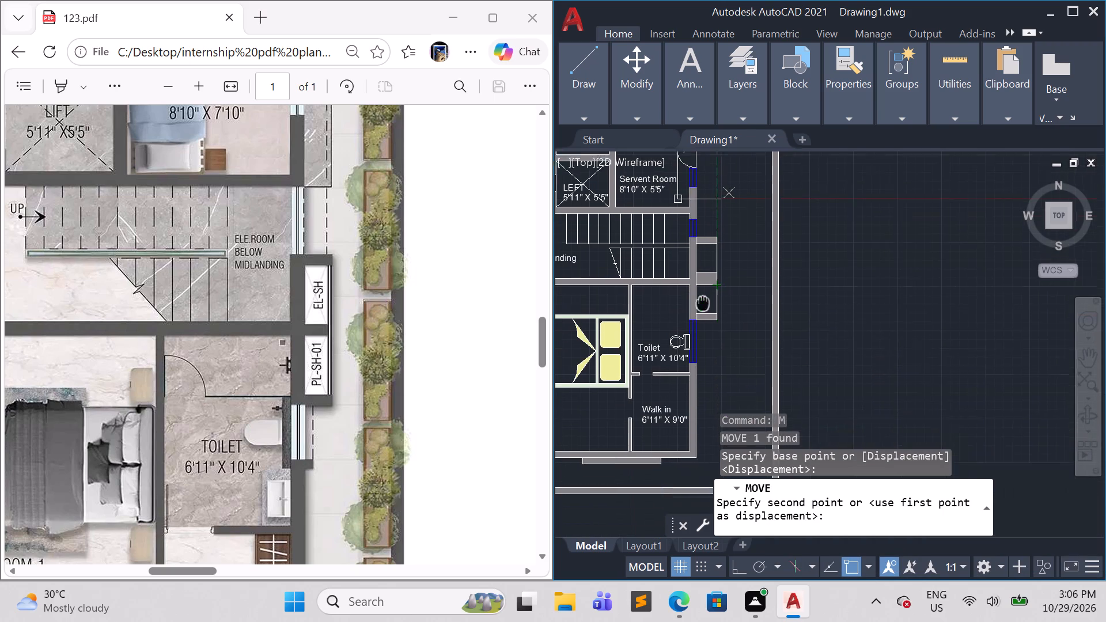
pyautogui.moveTo(703, 300); pyautogui.dragTo(699, 290, button='middle')
pyautogui.scroll(2, 702, 298)
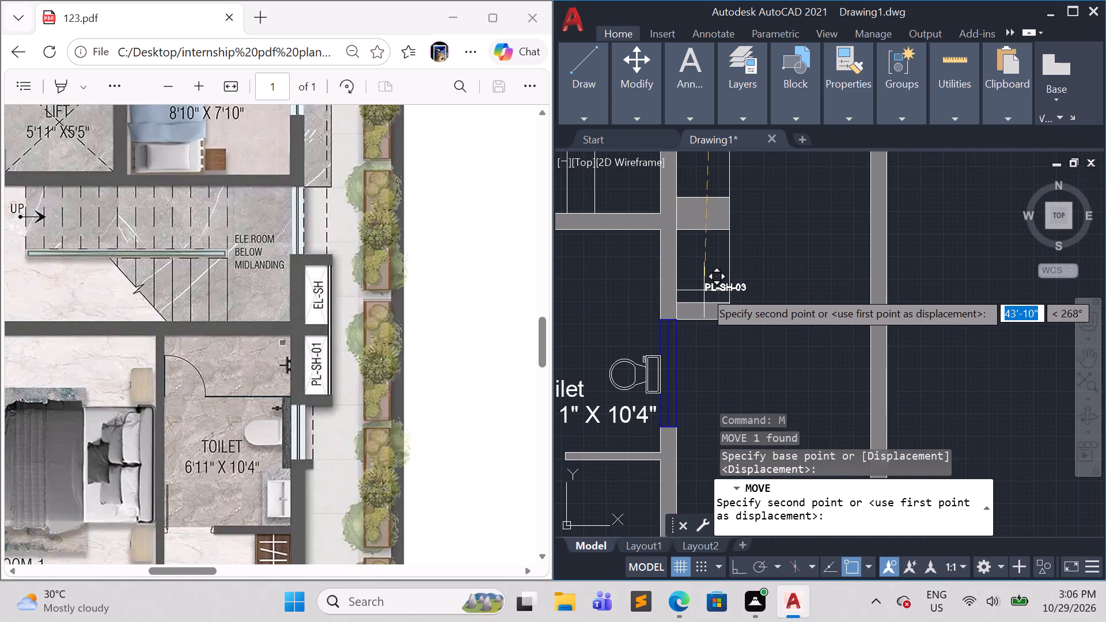
pyautogui.click(713, 291)
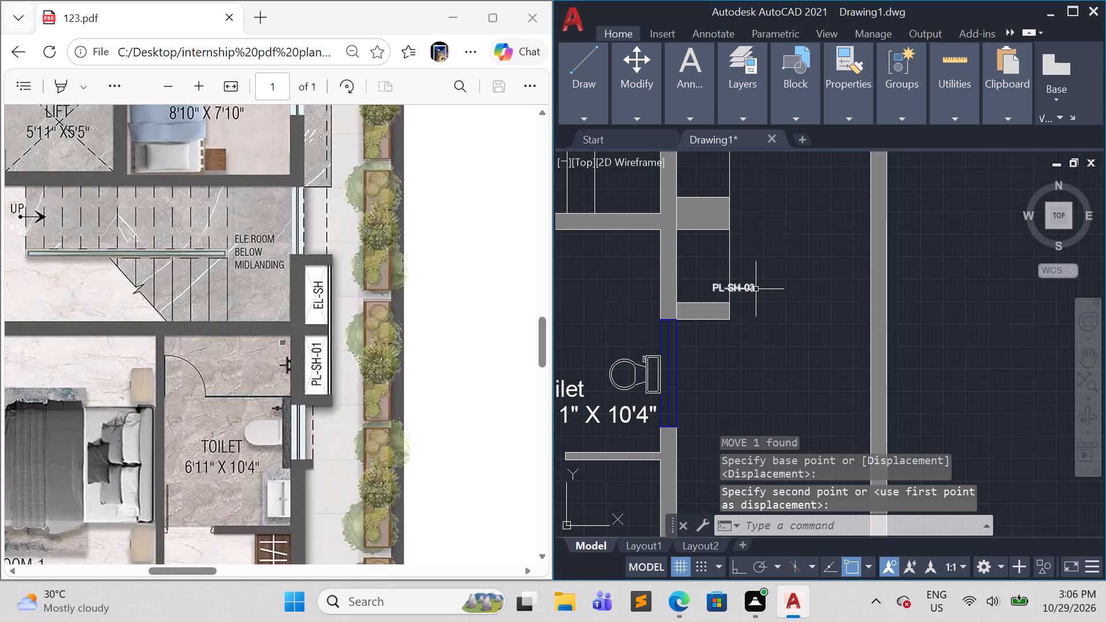
# Rotate the moved PL-SH-03 label about its insertion point with Ortho on, so it reads vertically upward inside the shaft.
pyautogui.click(753, 289)
pyautogui.write('ro')
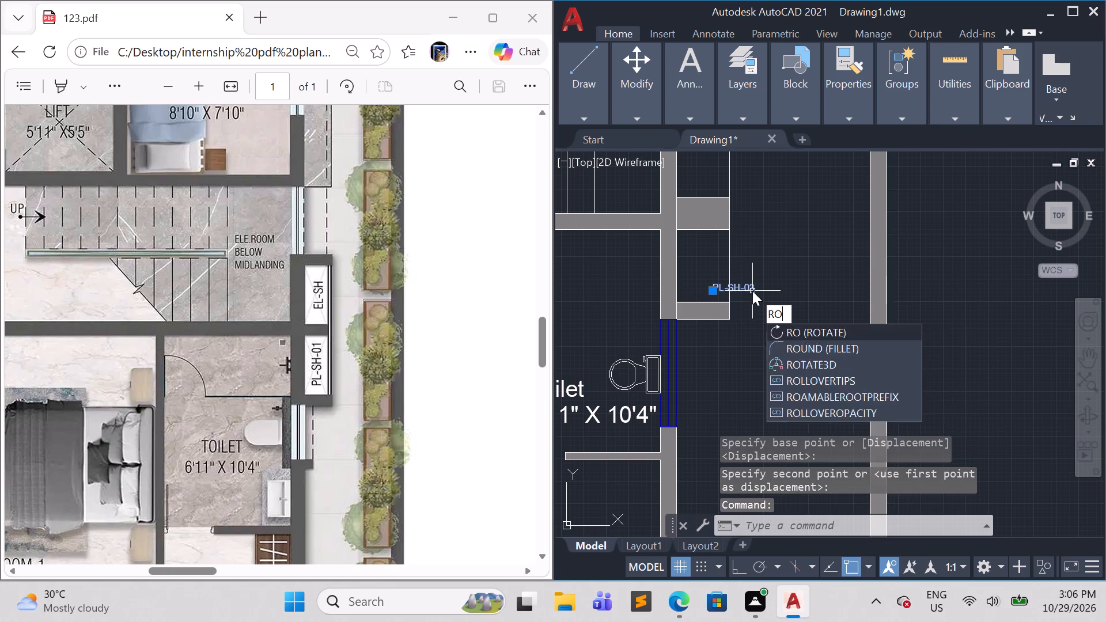
pyautogui.press('Return')
pyautogui.click(713, 287)
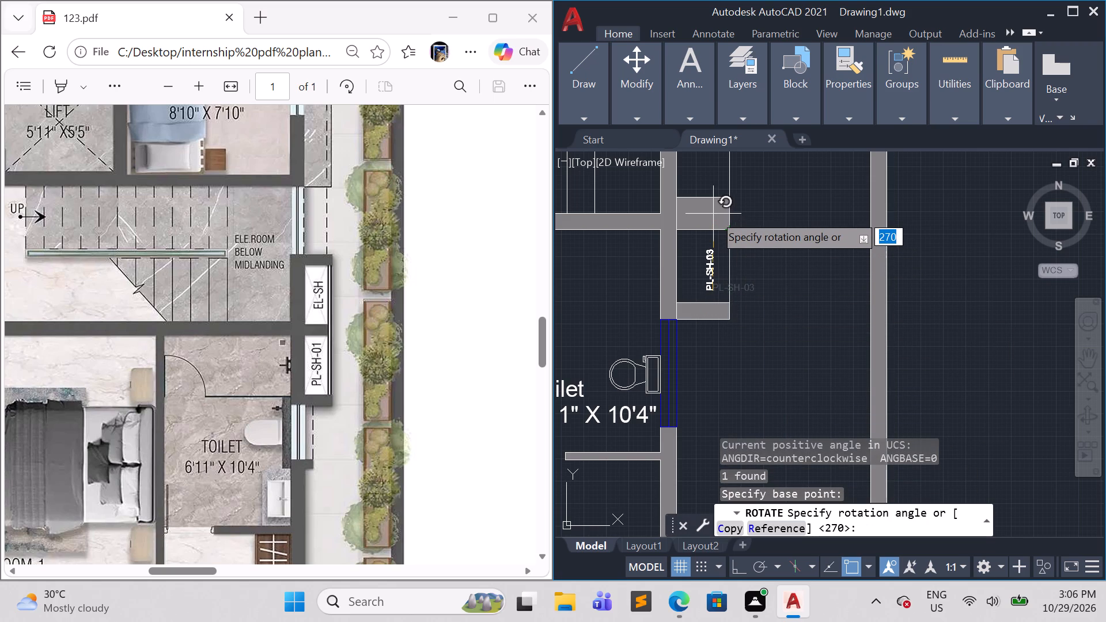
pyautogui.press('F8')
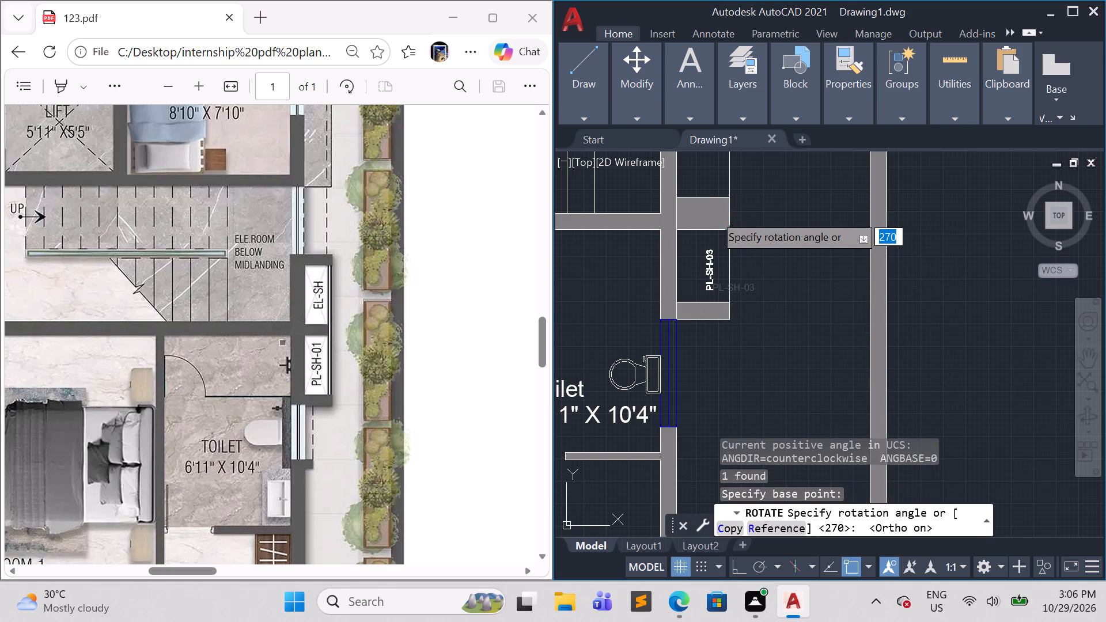
pyautogui.click(713, 214)
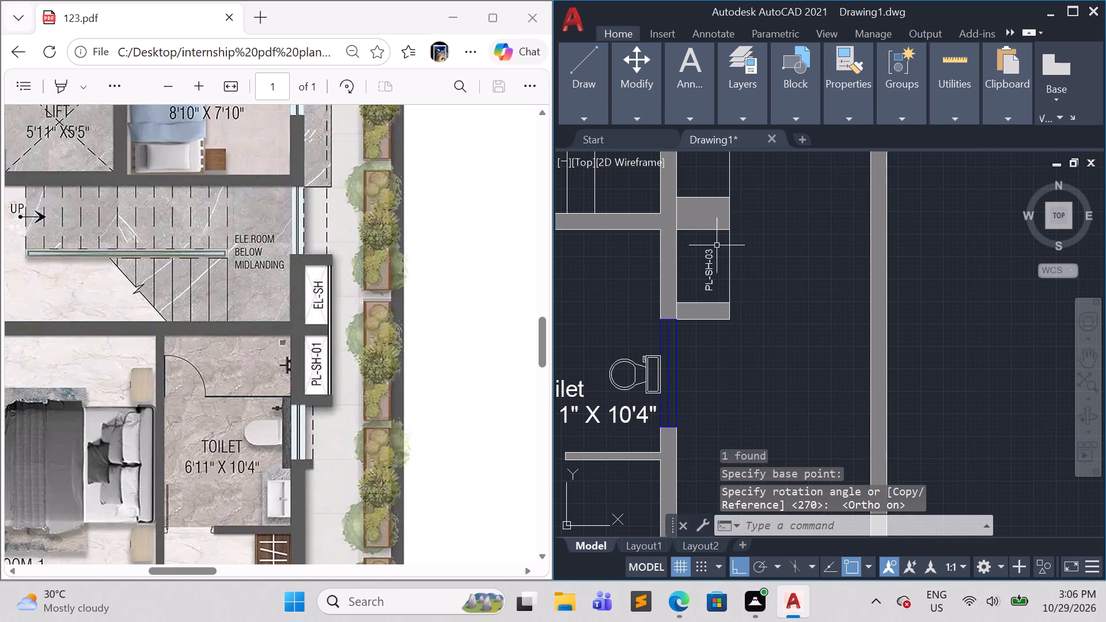
pyautogui.press('Escape')
# Change the text of the vertical label in the shaft beside the Toilet to PL-SH-01.
pyautogui.doubleClick(715, 252)
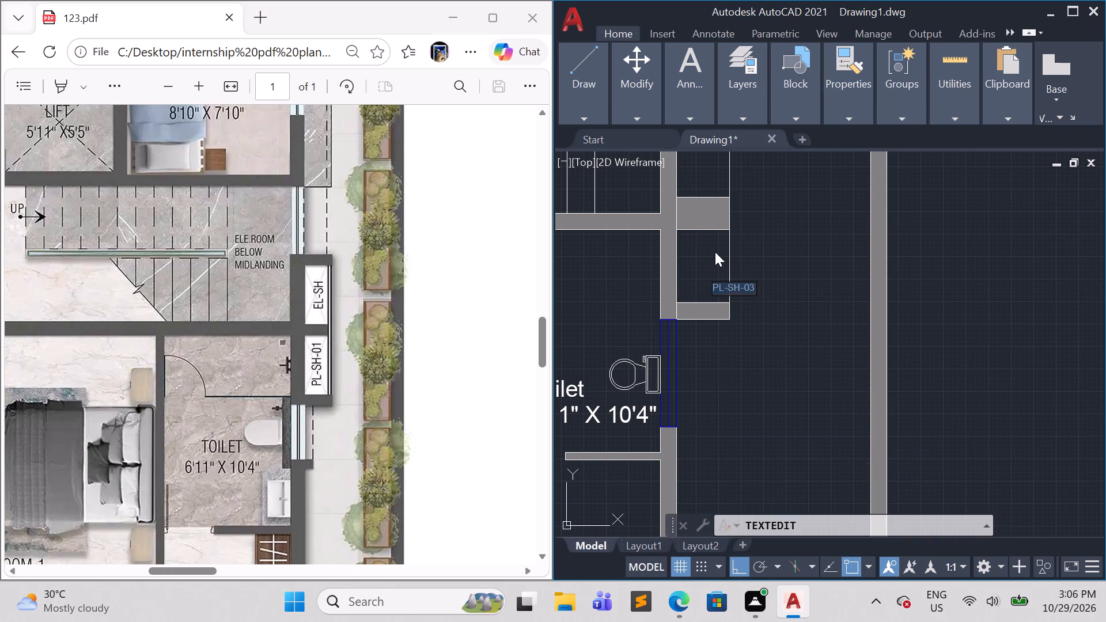
pyautogui.click(752, 286)
pyautogui.press('Right')
pyautogui.press('BackSpace')
pyautogui.press('1')
pyautogui.click(744, 365)
pyautogui.press('Escape')
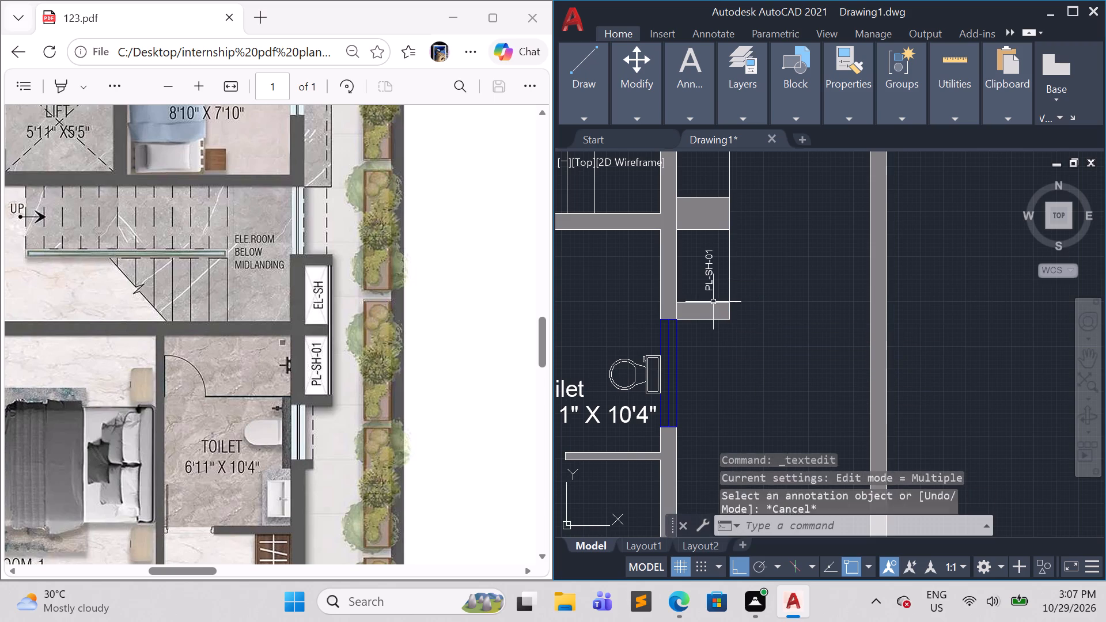
# Scale up the PL-SH-01 label slightly from its lower end so it fills more of the shaft's length.
pyautogui.click(716, 290)
pyautogui.click(696, 255)
pyautogui.write('sc')
pyautogui.press('Return')
pyautogui.click(715, 295)
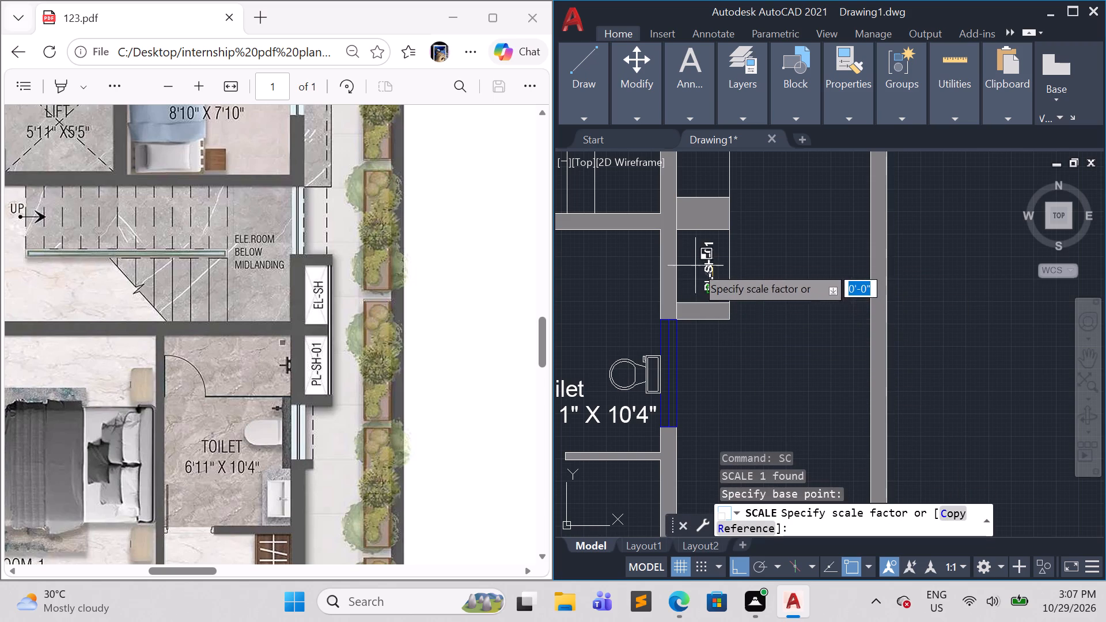
pyautogui.click(694, 261)
# Examine the ground floor plan in the reference PDF for the remaining shaft labels around the bedroom, toilet and staircase.
pyautogui.scroll(-2, 730, 289)
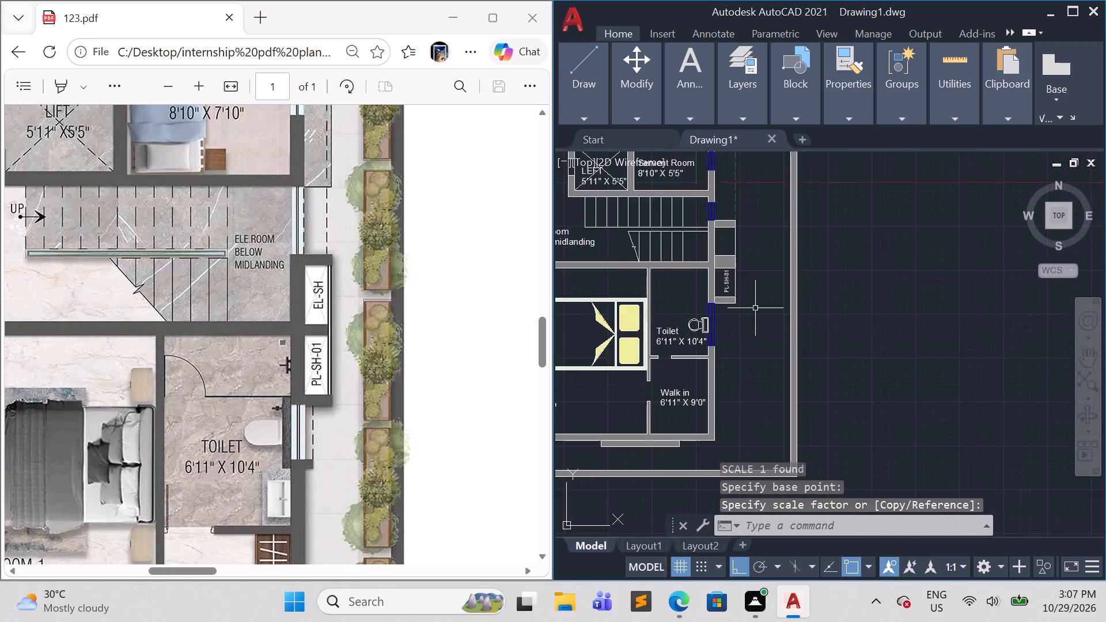
pyautogui.scroll(-1, 755, 308)
pyautogui.scroll(-5, 339, 423)
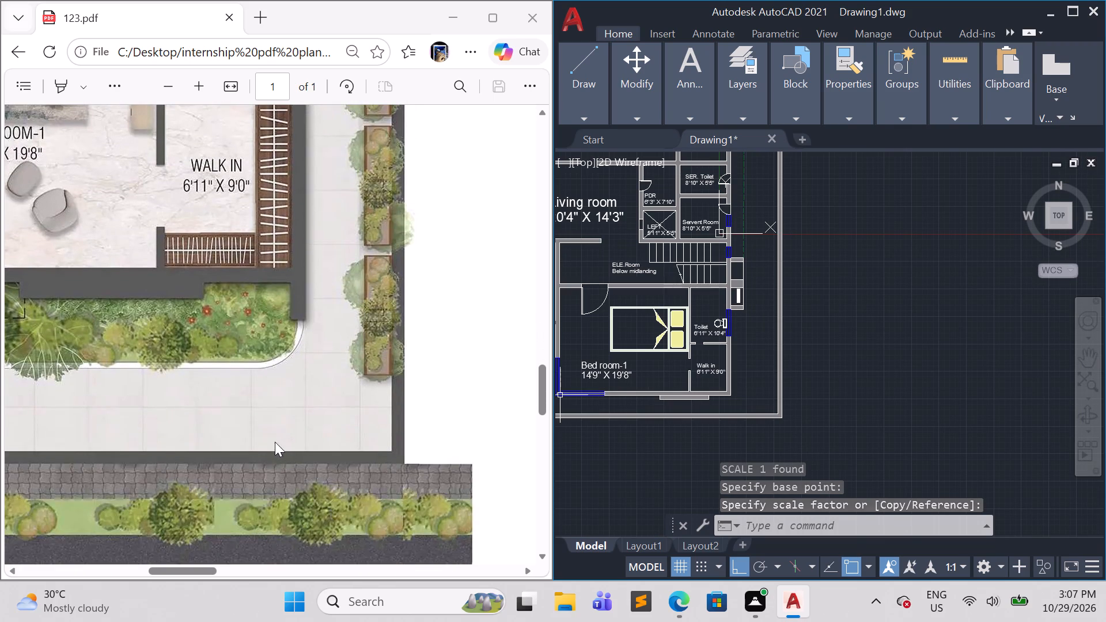
pyautogui.scroll(-3, 261, 395)
pyautogui.scroll(3, 266, 400)
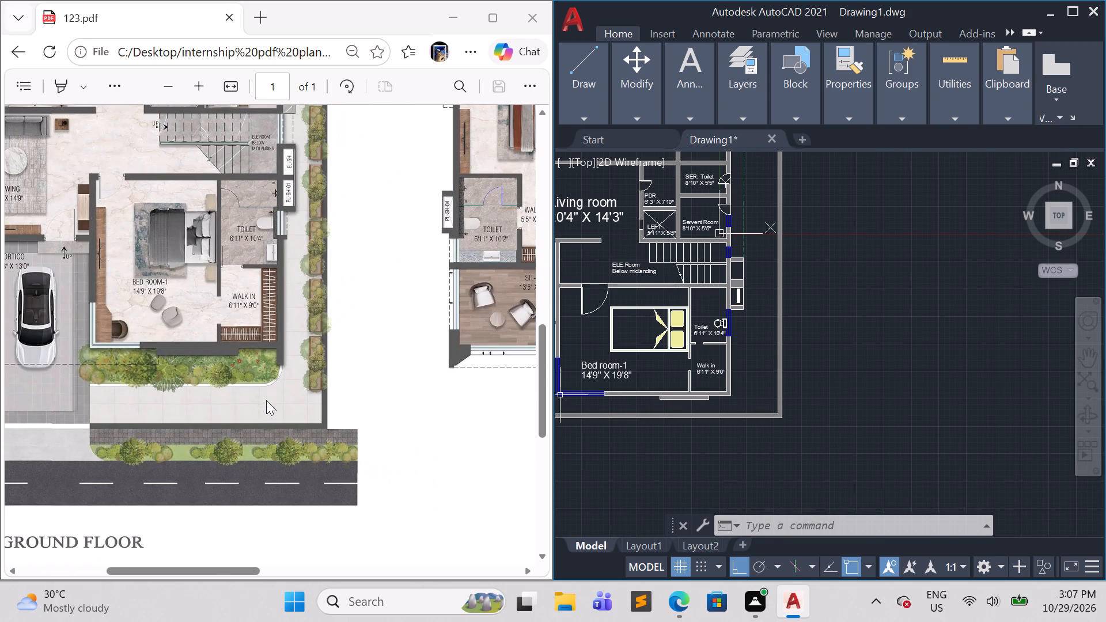
pyautogui.hscroll(1, 162, 308)
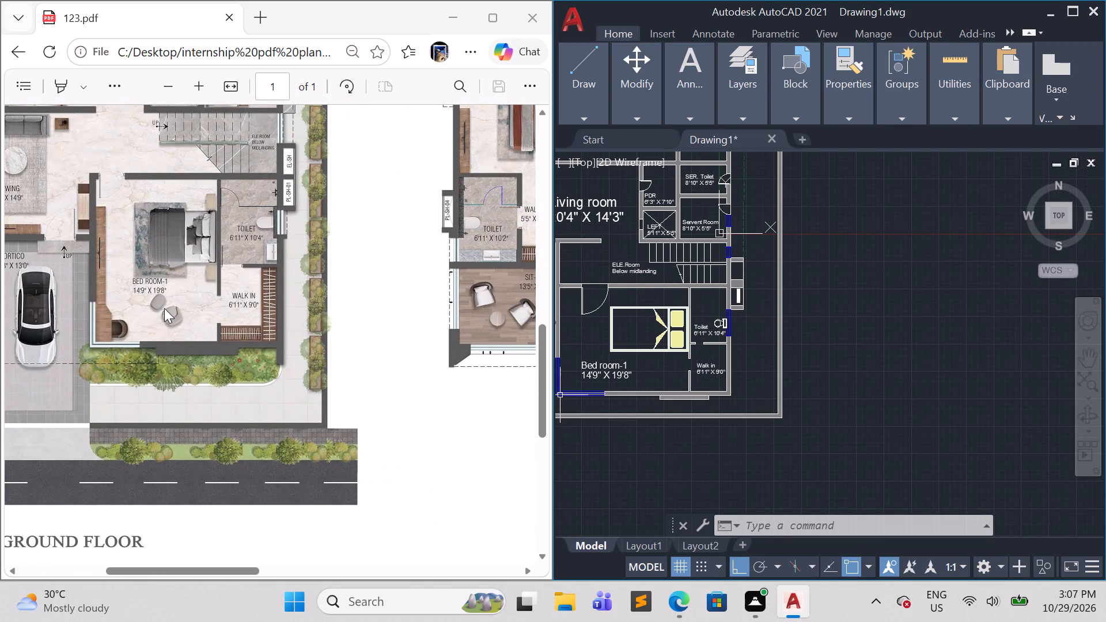
pyautogui.hscroll(2, 164, 308)
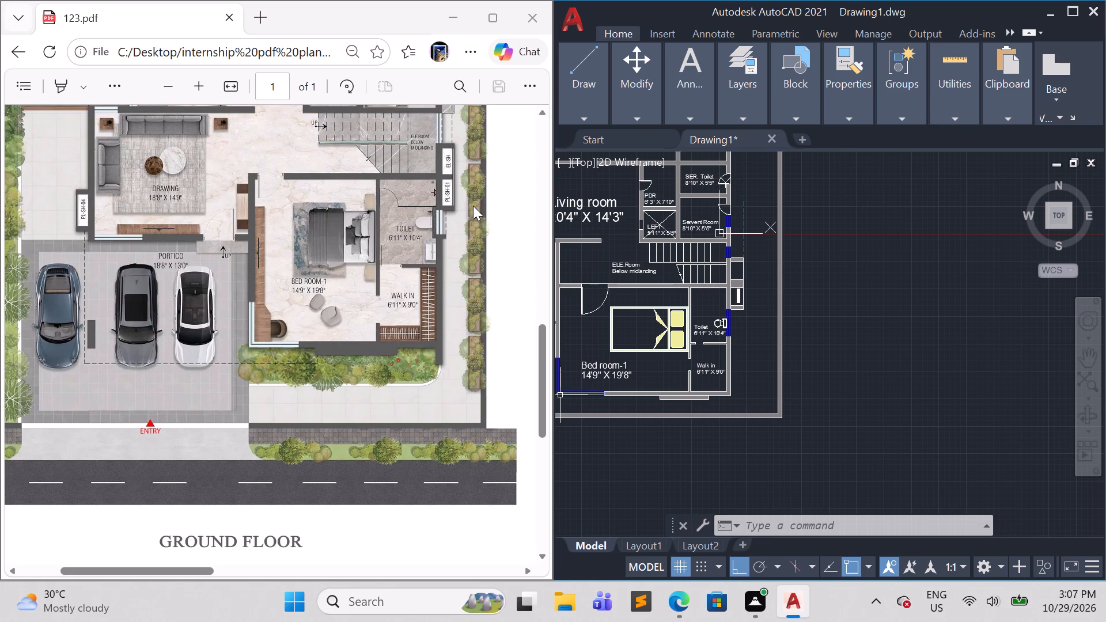
pyautogui.scroll(-1, 473, 206)
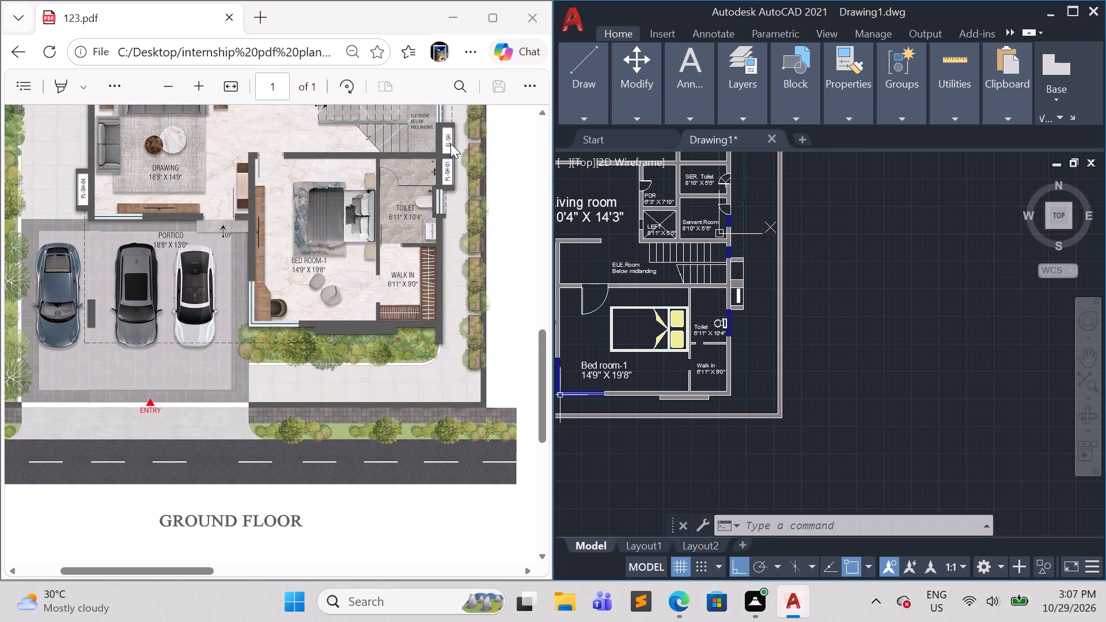
pyautogui.scroll(2, 449, 136)
pyautogui.scroll(-1, 449, 136)
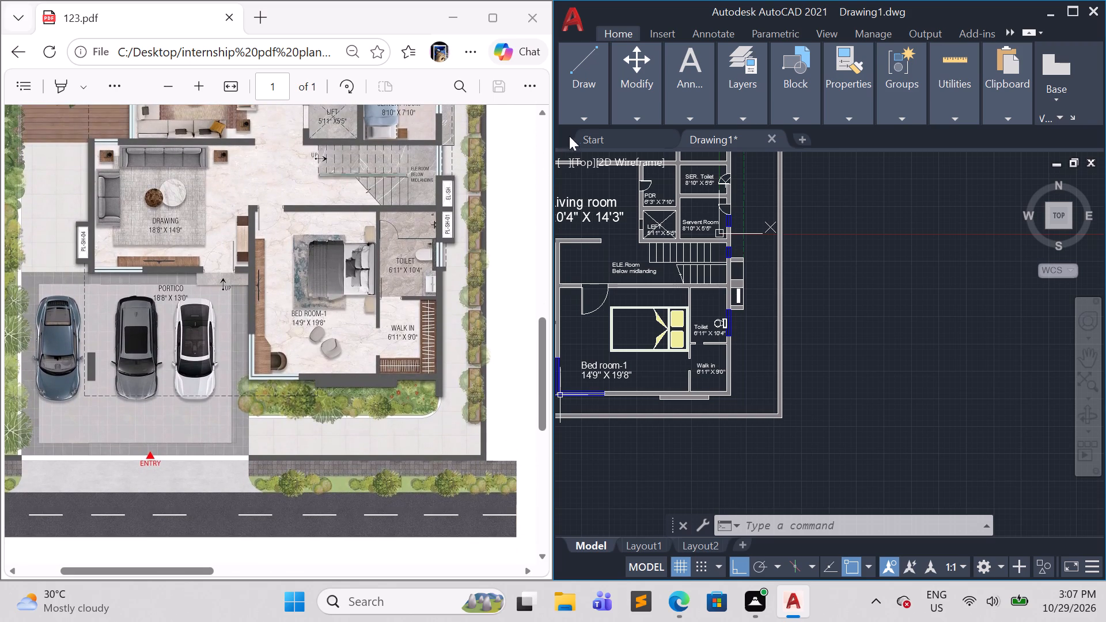
# Add single-line text EL-SH, rotated 90 degrees, inside the empty shaft directly above the PL-SH-01 shaft.
pyautogui.scroll(4, 763, 259)
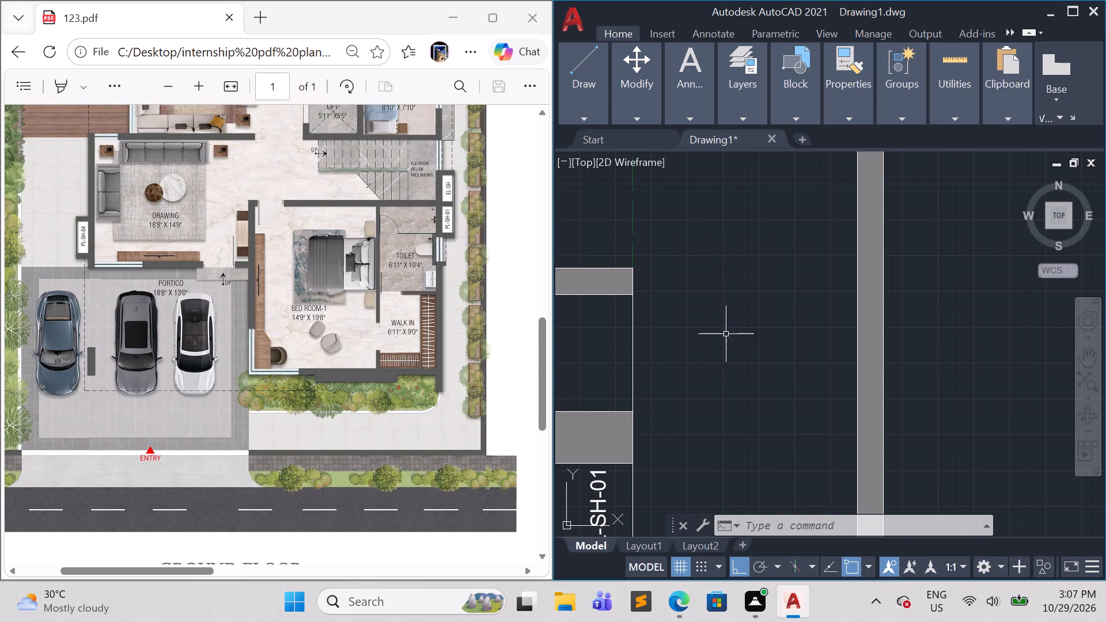
pyautogui.moveTo(725, 335); pyautogui.dragTo(847, 336, button='middle')
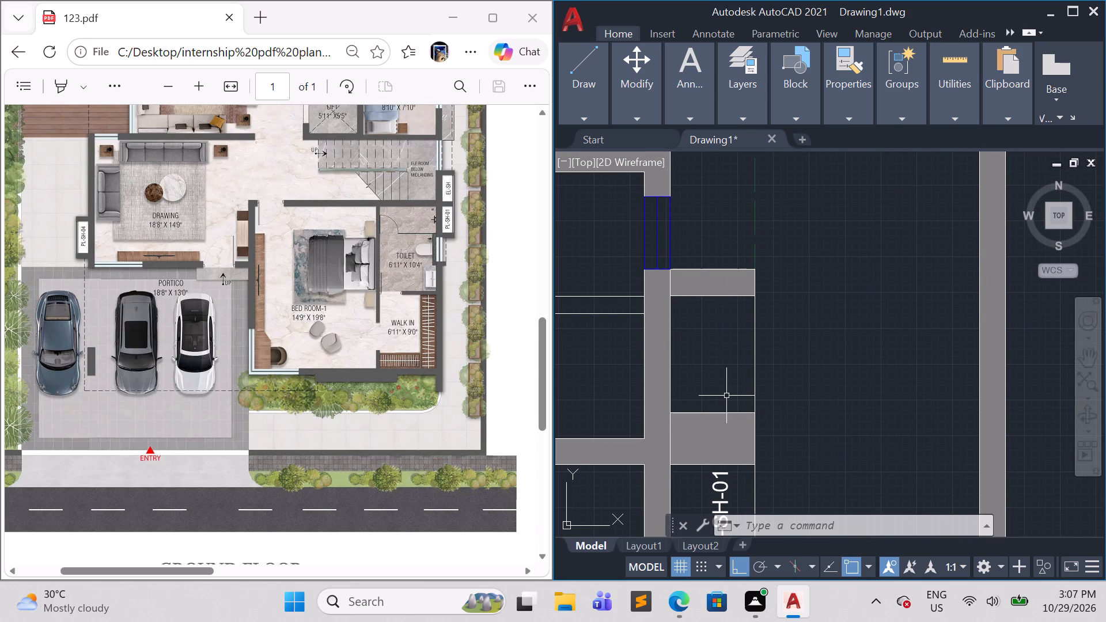
pyautogui.press('Escape')
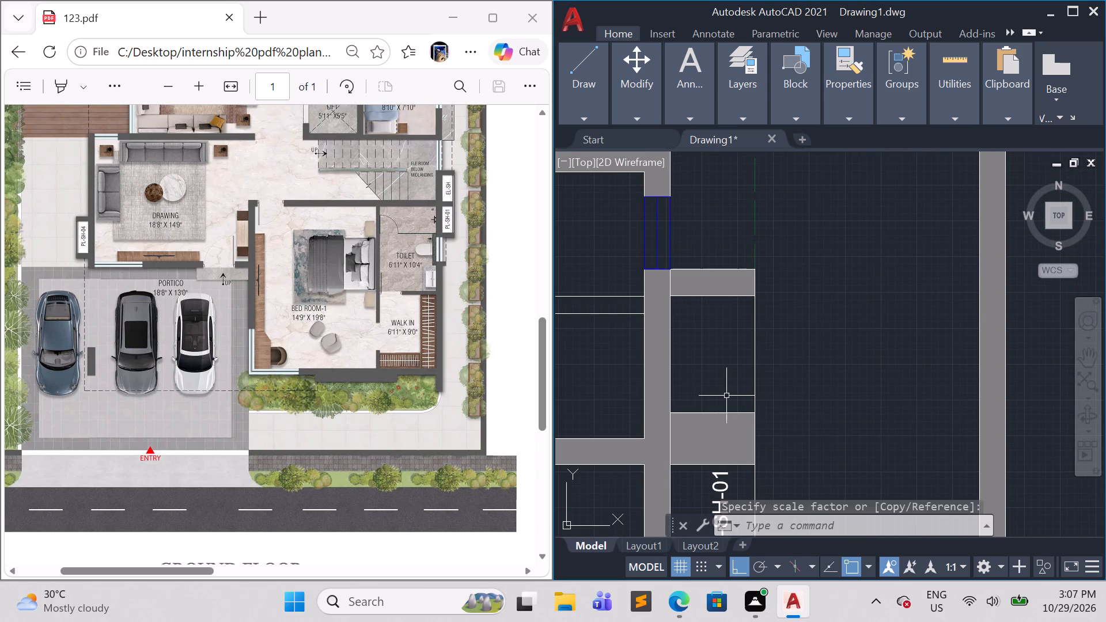
pyautogui.write('dt')
pyautogui.press('Return')
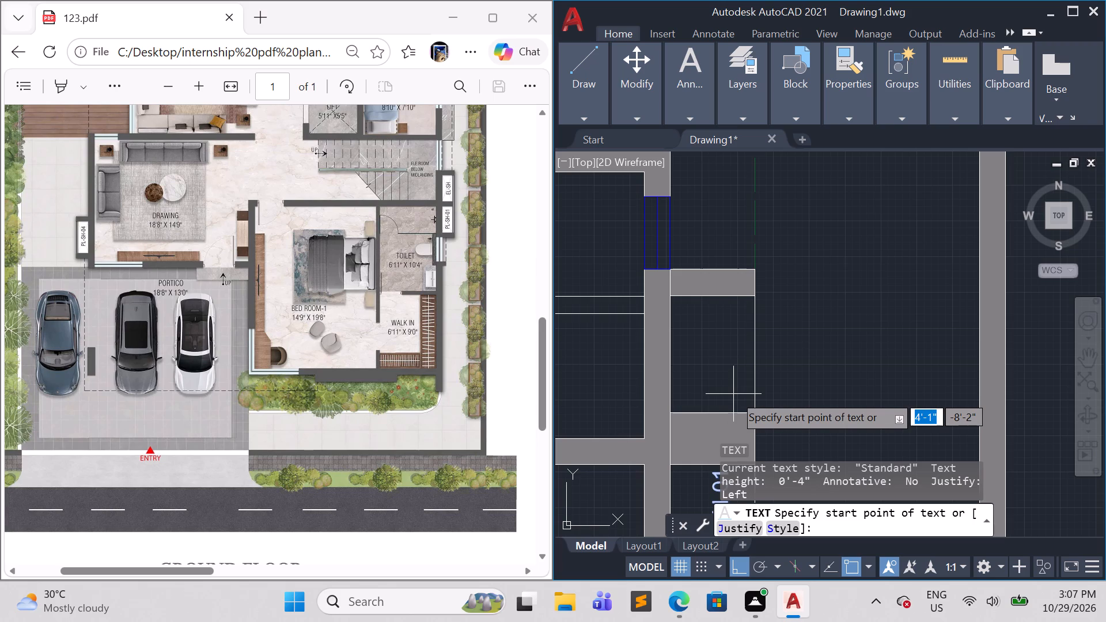
pyautogui.click(738, 397)
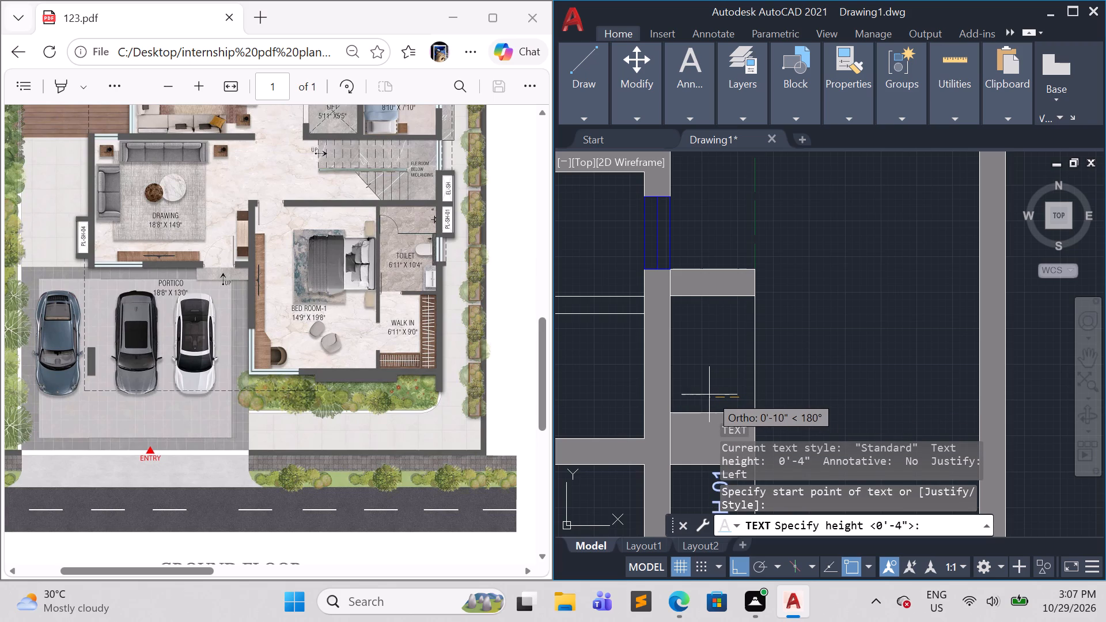
pyautogui.click(715, 398)
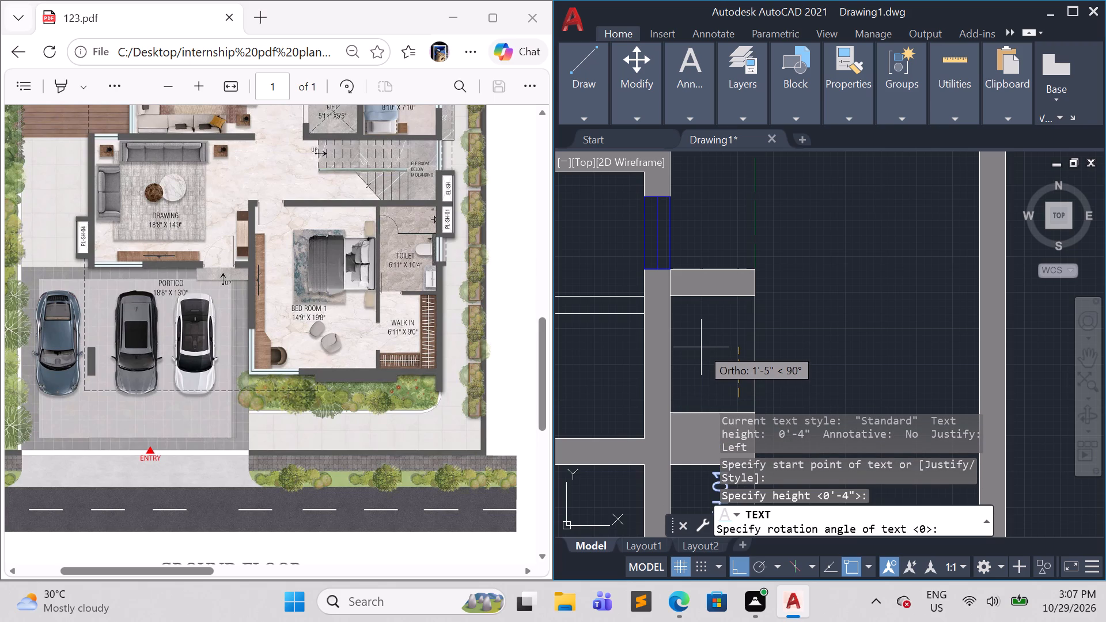
pyautogui.write('90')
pyautogui.press('Return')
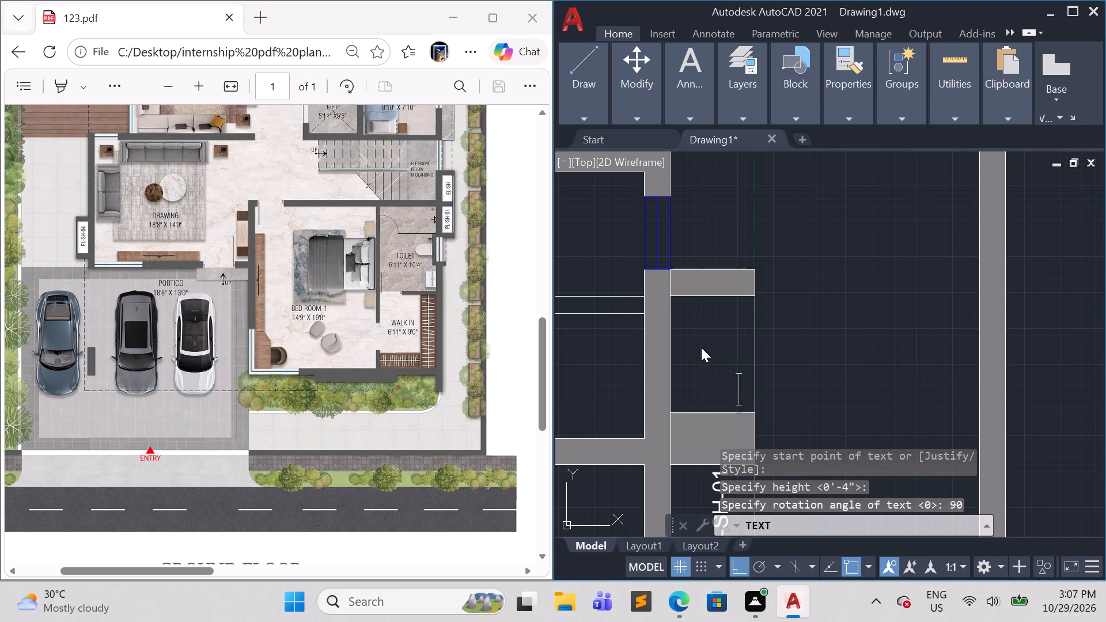
pyautogui.write('fdghjkl;')
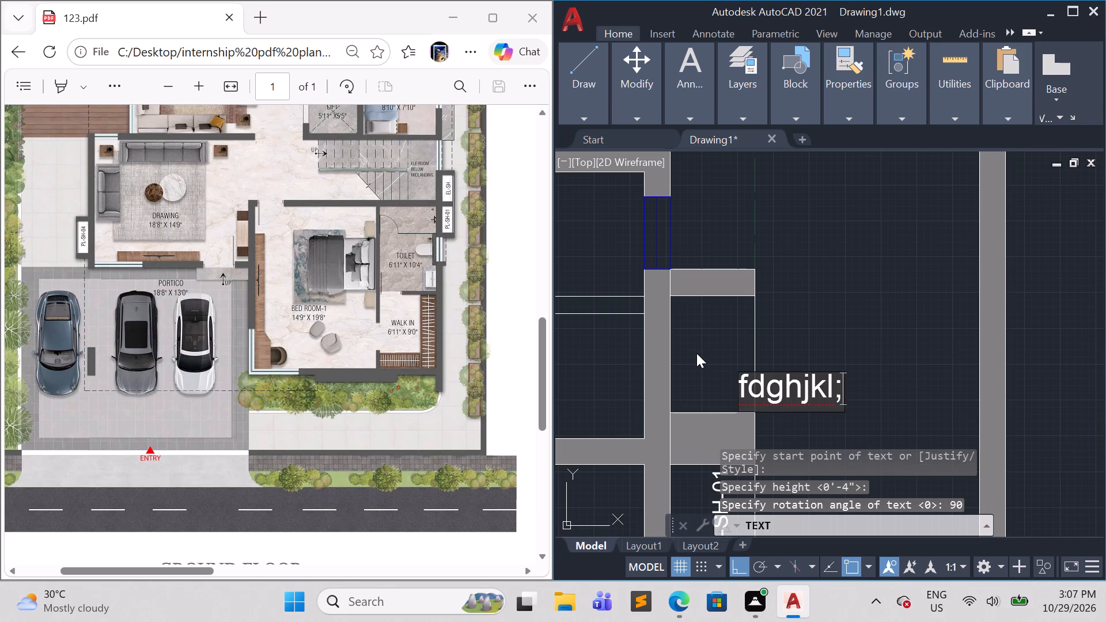
pyautogui.press('BackSpace')
pyautogui.press('BackSpace')
pyautogui.press('BackSpace')
pyautogui.press('BackSpace')
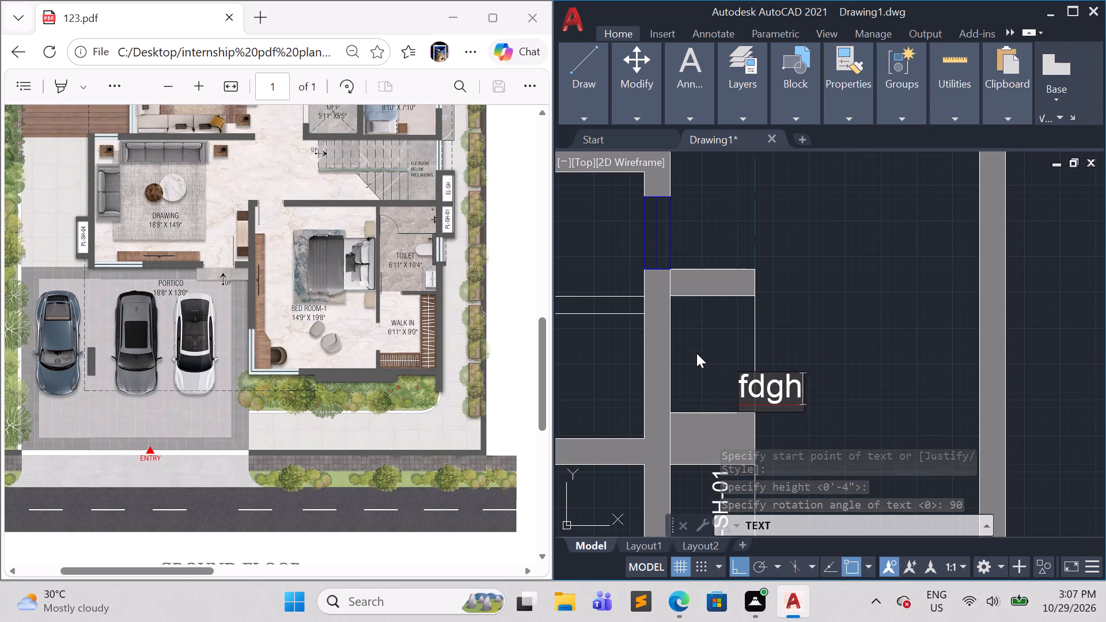
pyautogui.press('BackSpace')
pyautogui.press('BackSpace')
pyautogui.press('BackSpace')
pyautogui.press('BackSpace')
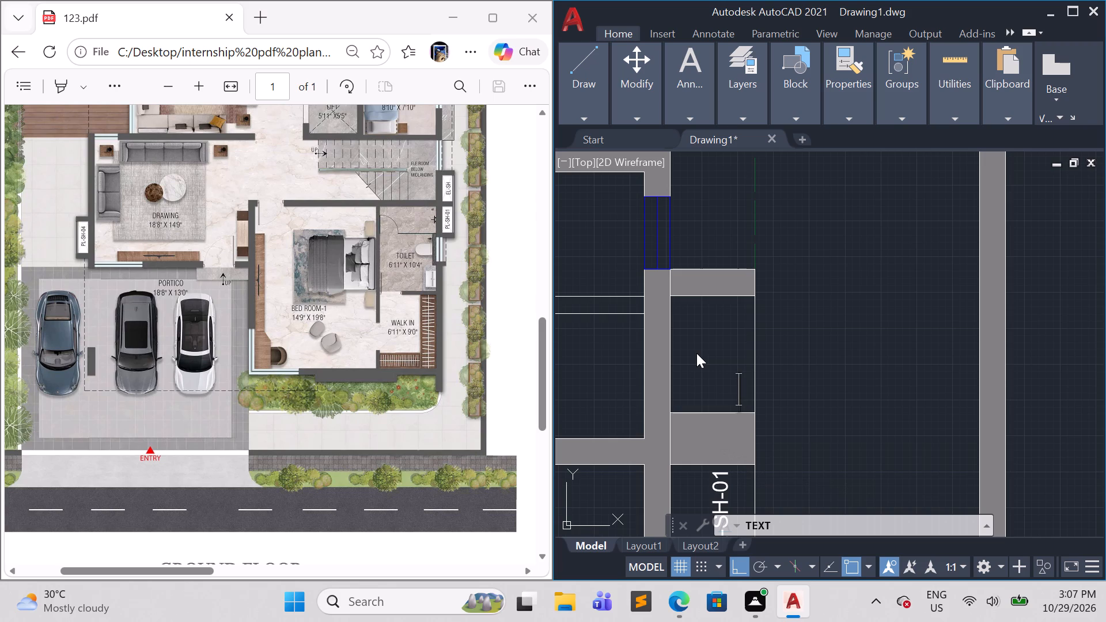
pyautogui.write('EL-')
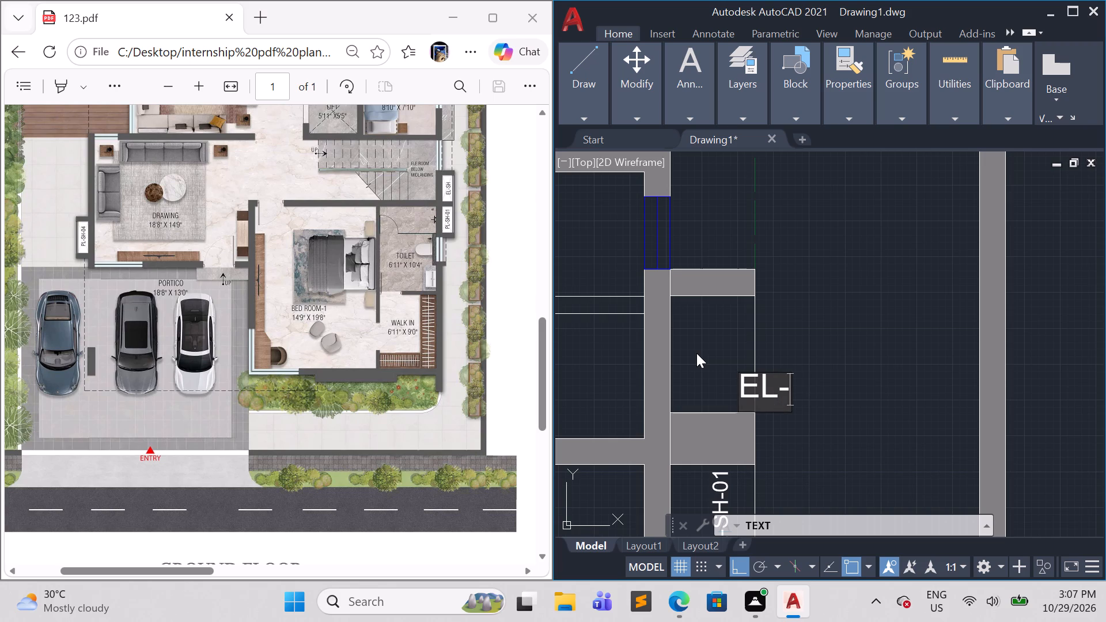
pyautogui.write('Sj')
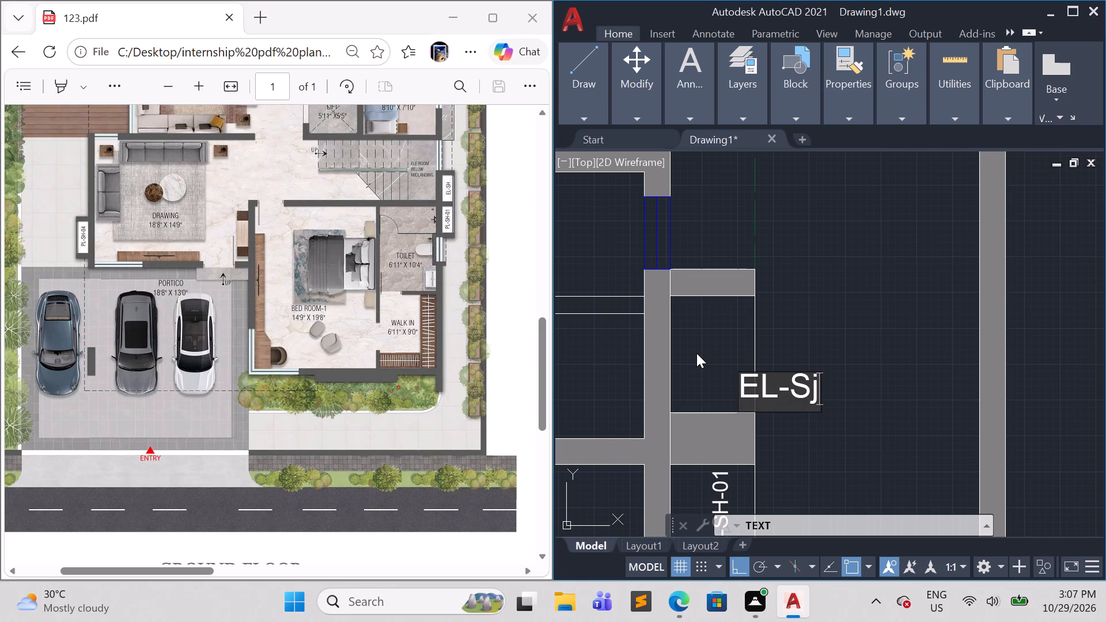
pyautogui.press('BackSpace')
pyautogui.hotkey('shift', 'h')
pyautogui.click(874, 344)
pyautogui.press('Escape')
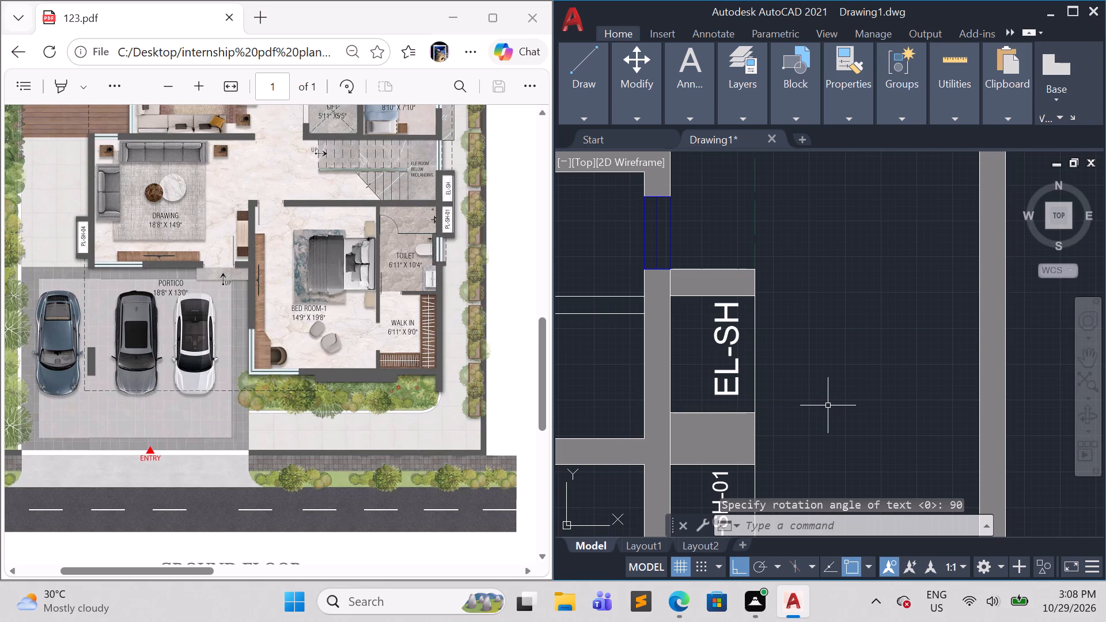
pyautogui.press('Escape')
pyautogui.press('Escape')
# Copy the Portico label, with Ortho off, to just below the double entrance gate in the front boundary wall.
pyautogui.scroll(-3, 817, 392)
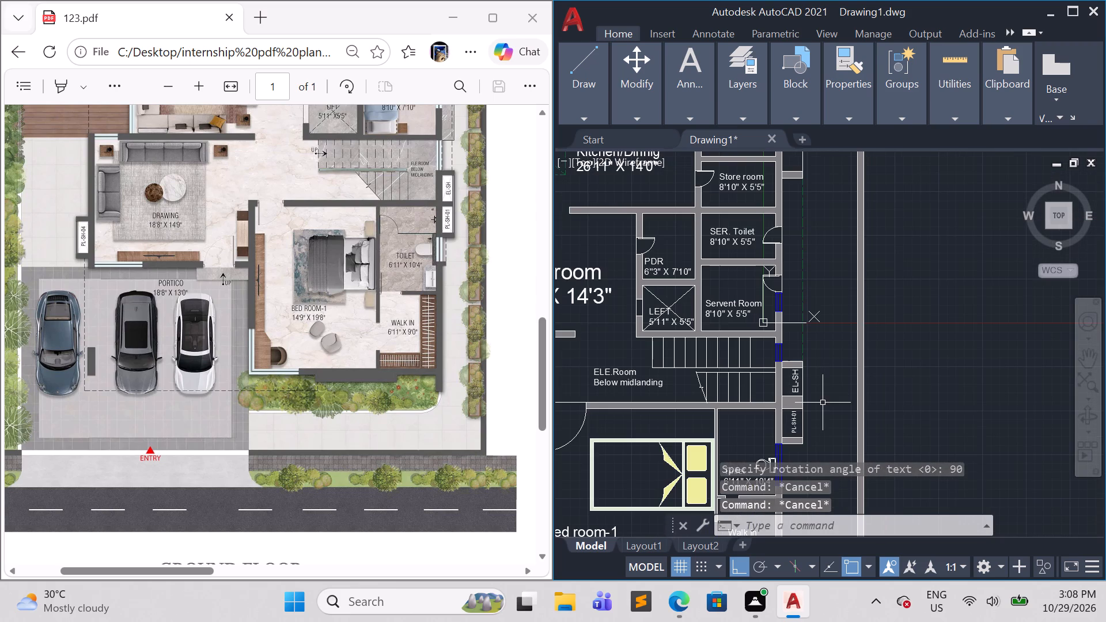
pyautogui.scroll(-1, 440, 376)
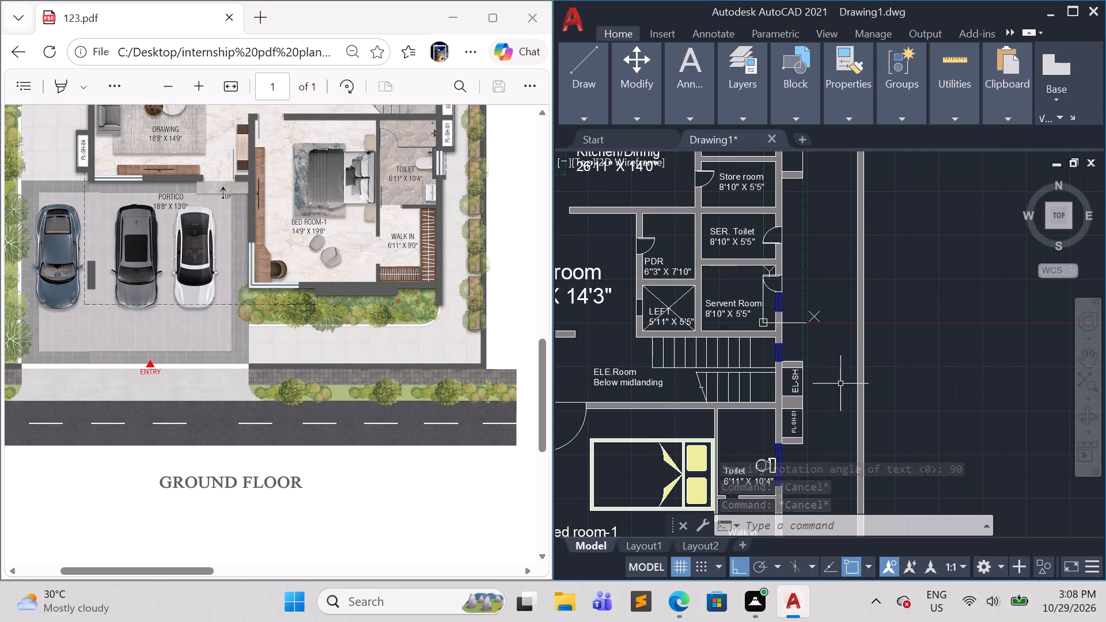
pyautogui.moveTo(831, 391); pyautogui.dragTo(989, 220, button='middle')
pyautogui.moveTo(612, 386); pyautogui.dragTo(658, 390, button='middle')
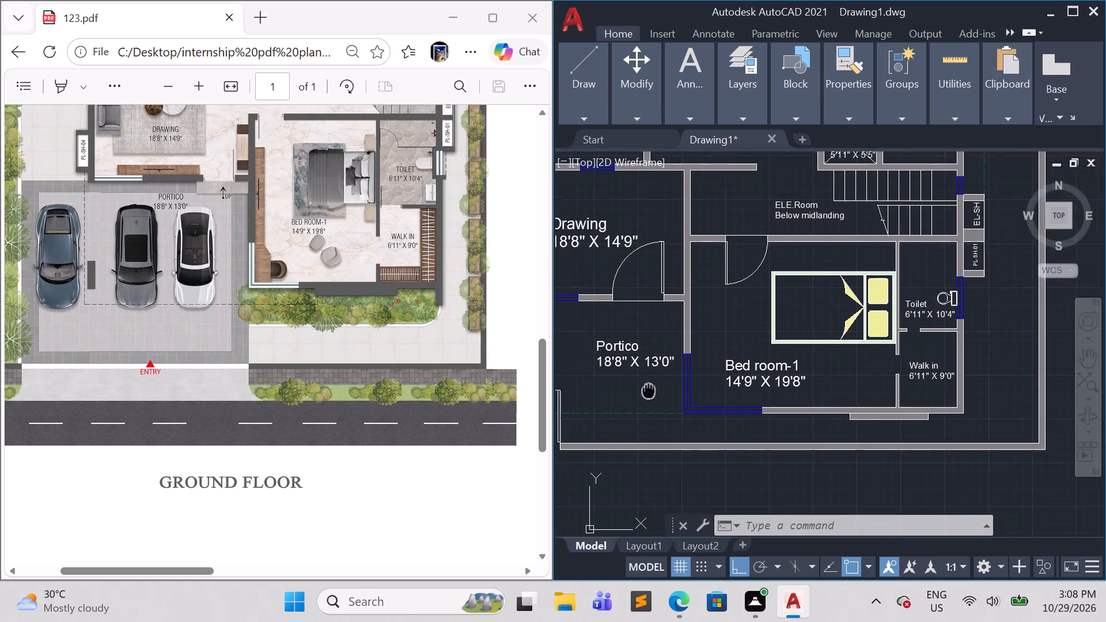
pyautogui.moveTo(658, 390); pyautogui.dragTo(788, 358, button='middle')
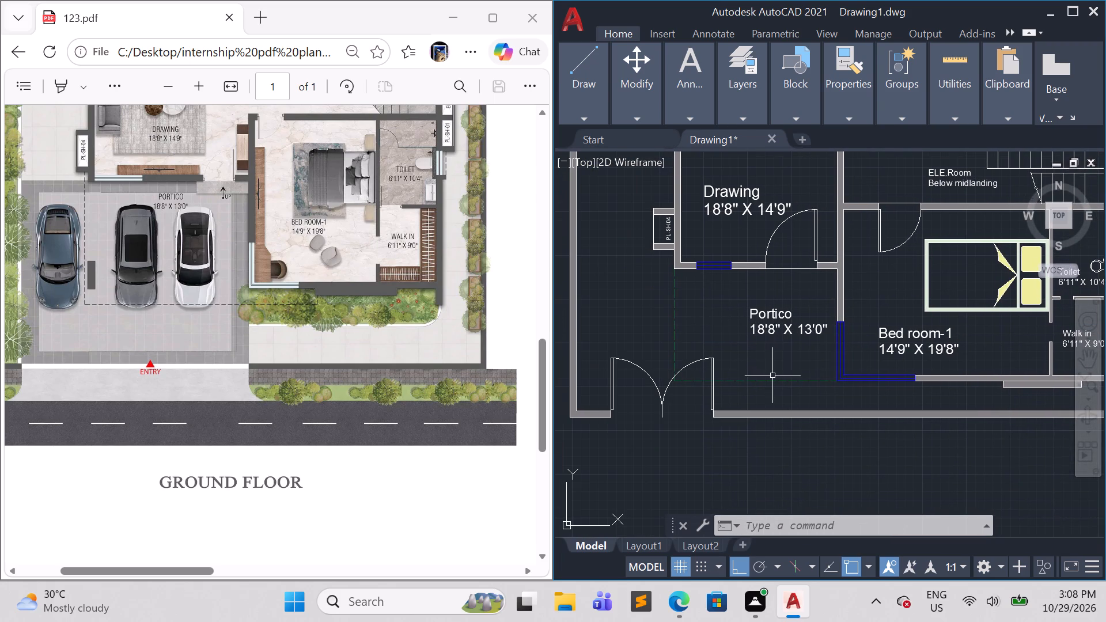
pyautogui.click(768, 317)
pyautogui.write('co')
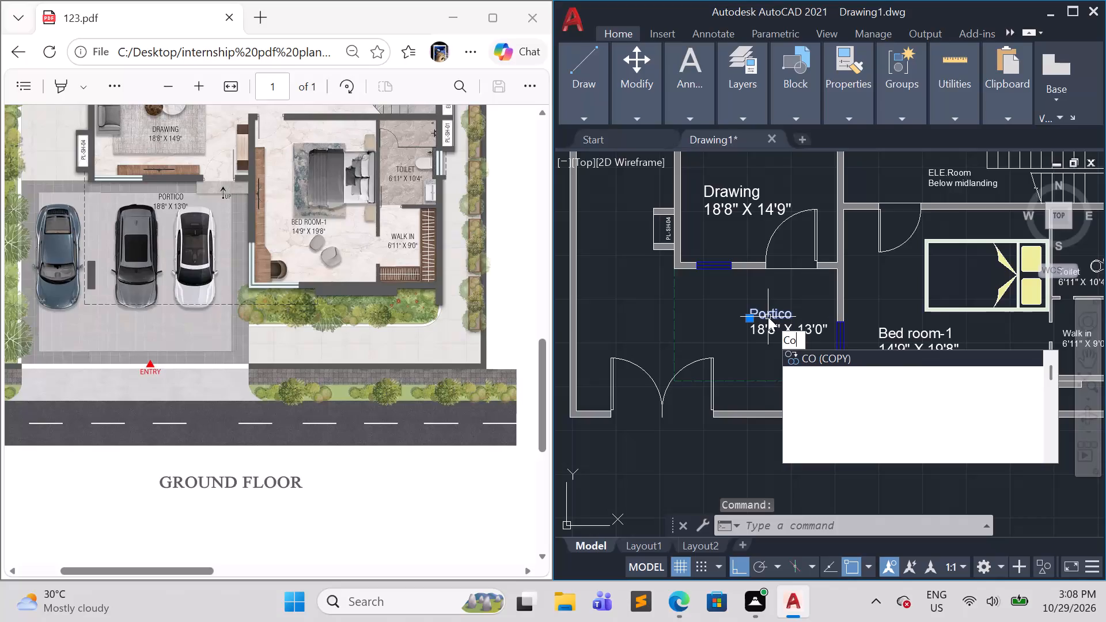
pyautogui.press('Return')
pyautogui.click(767, 312)
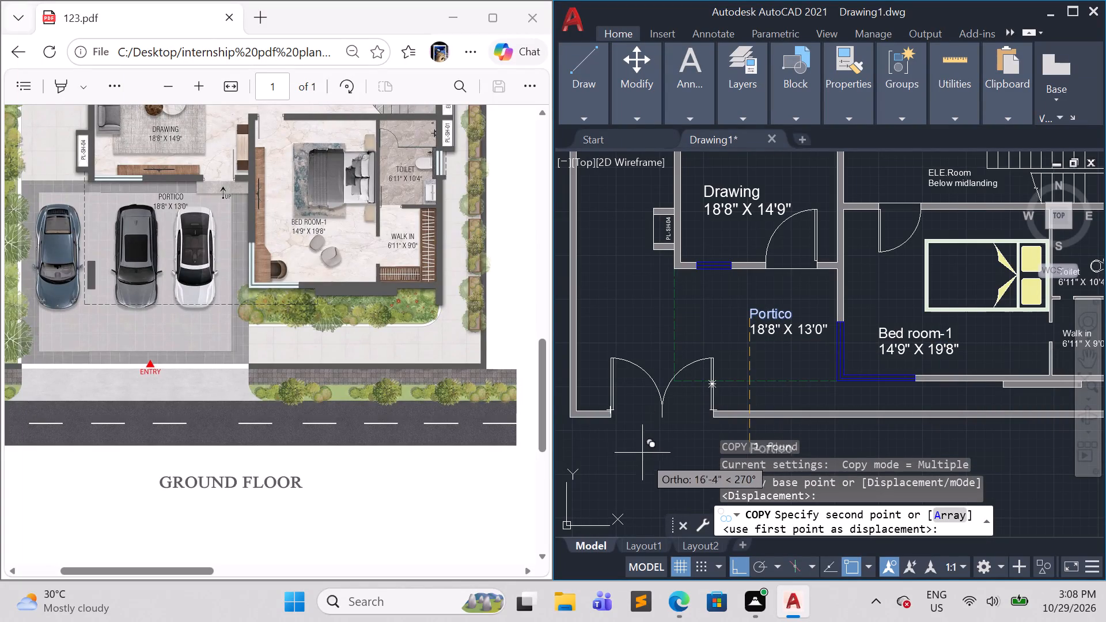
pyautogui.press('F8')
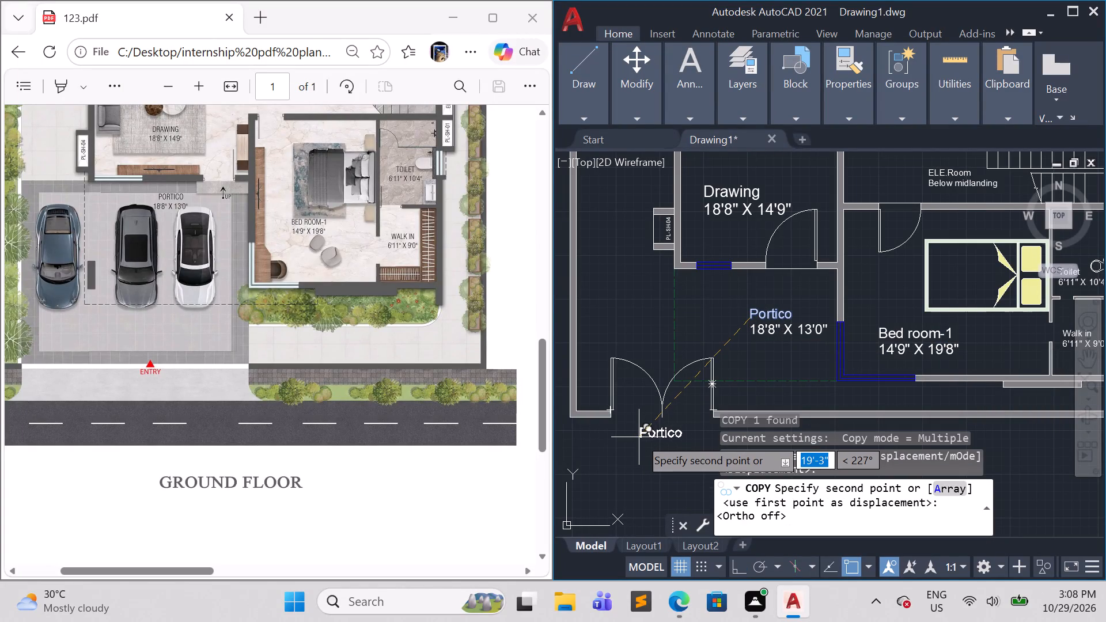
pyautogui.click(644, 439)
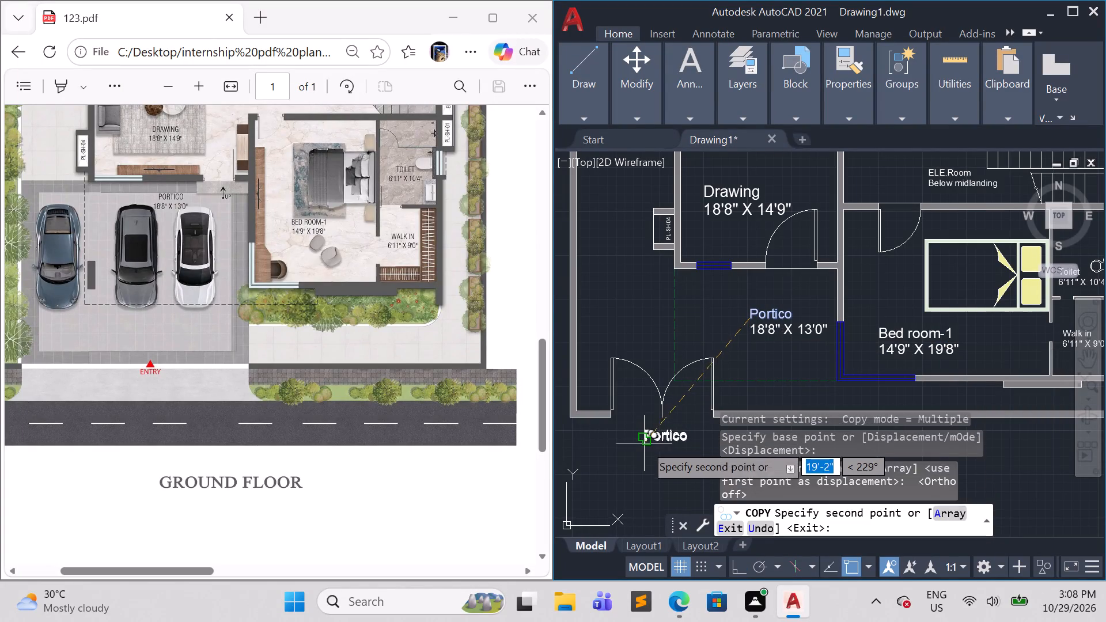
pyautogui.press('Escape')
pyautogui.press('Escape')
# Change the text of the copied Portico label below the gate to ENTRY.
pyautogui.doubleClick(670, 434)
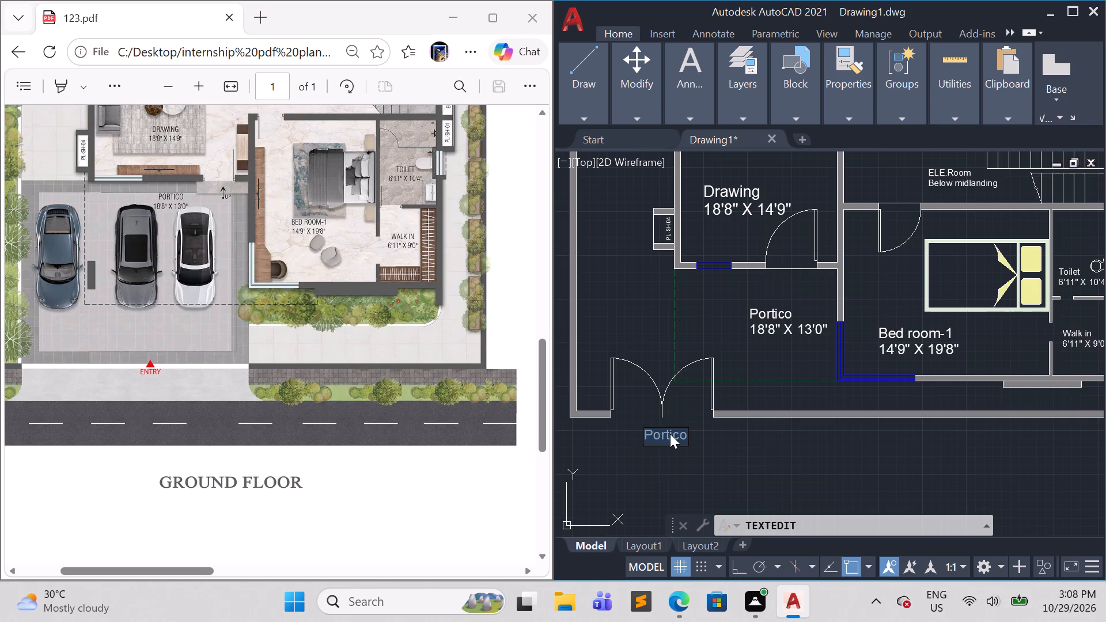
pyautogui.press('BackSpace')
pyautogui.write('EN')
pyautogui.write('TRU')
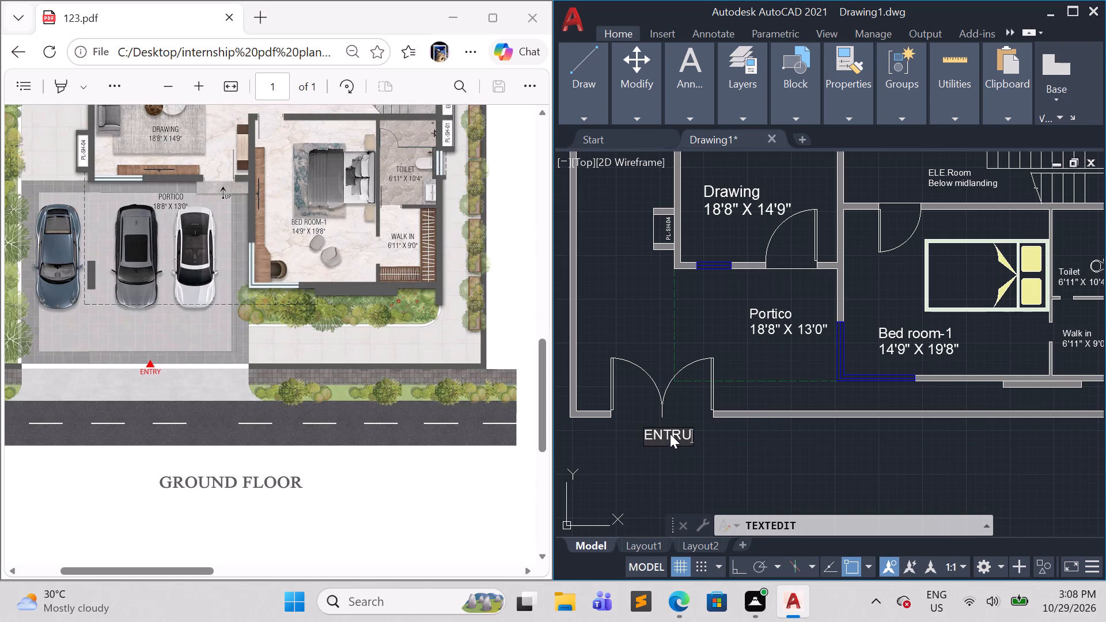
pyautogui.hotkey('shift', 'BackSpace')
pyautogui.hotkey('shift', 'y')
pyautogui.press('Return')
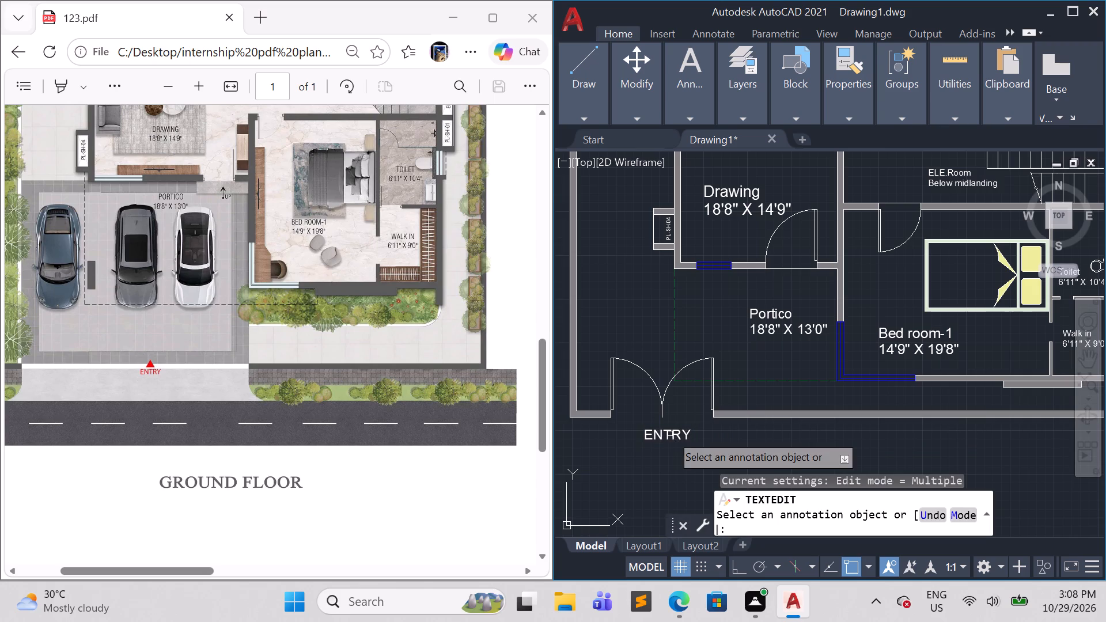
pyautogui.press('Escape')
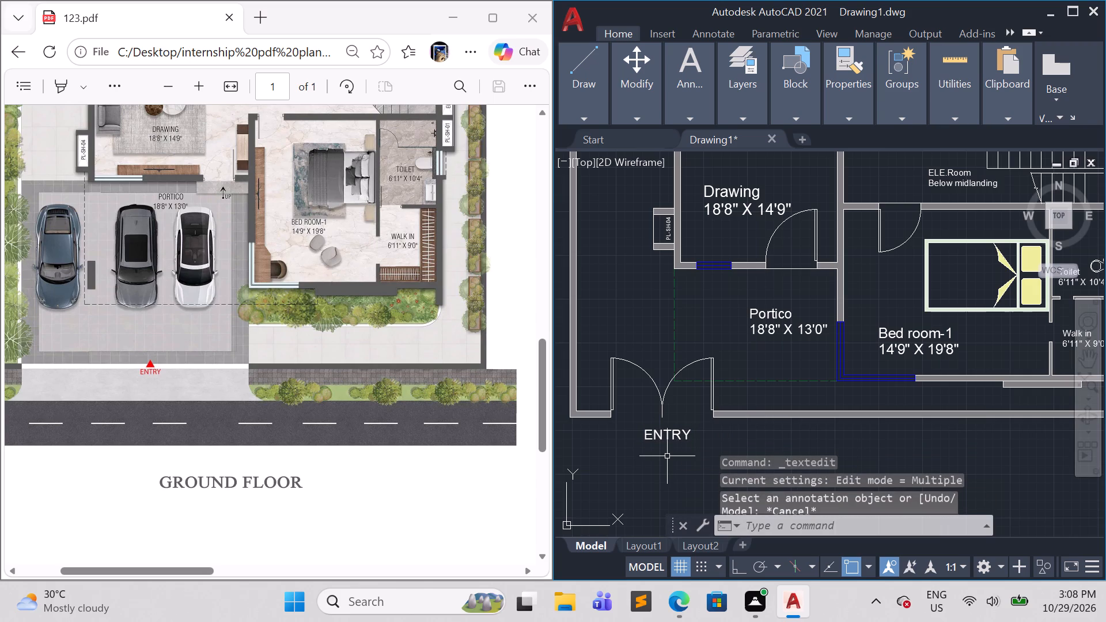
# Draw a 3-sided polygon inscribed in a circle of about 10" radius, pointing straight up with Ortho on, just above the ENTRY label.
pyautogui.write('pol')
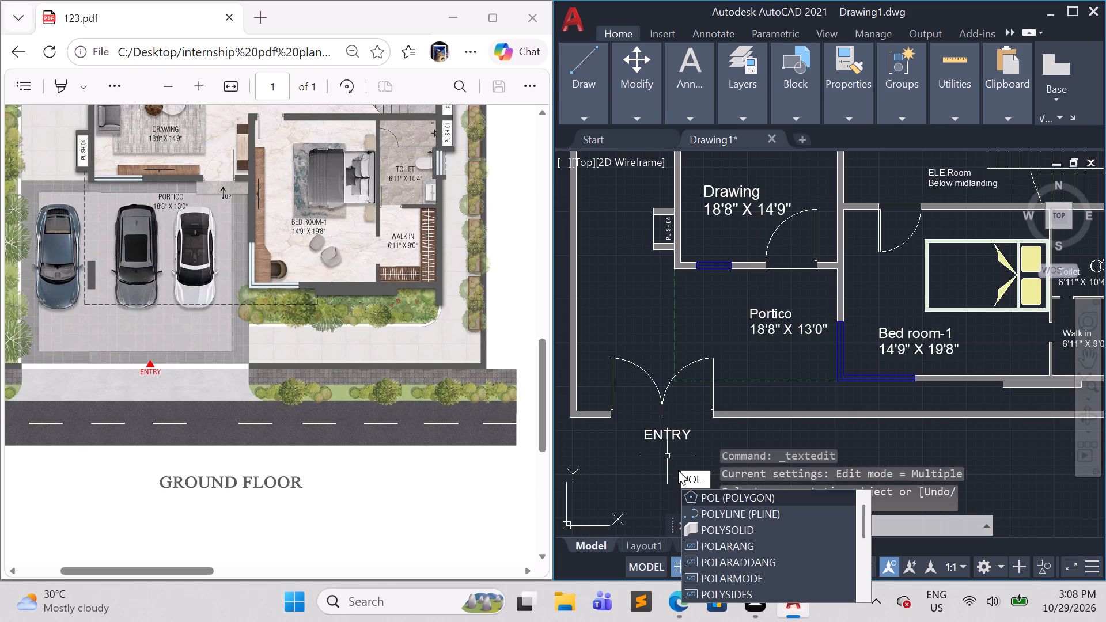
pyautogui.click(725, 496)
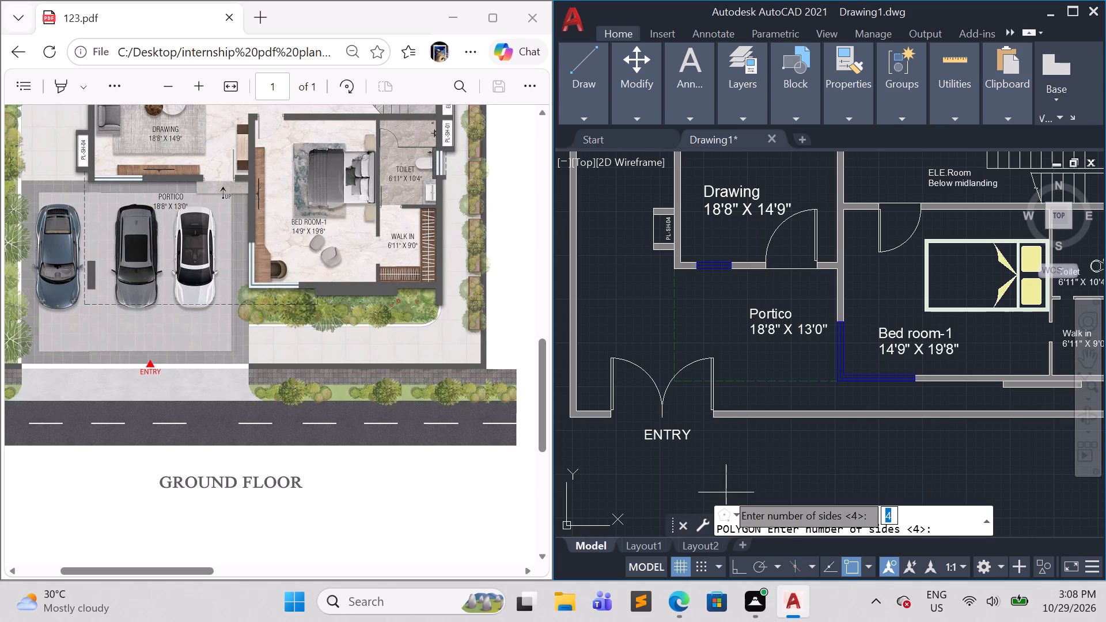
pyautogui.press('3')
pyautogui.press('Return')
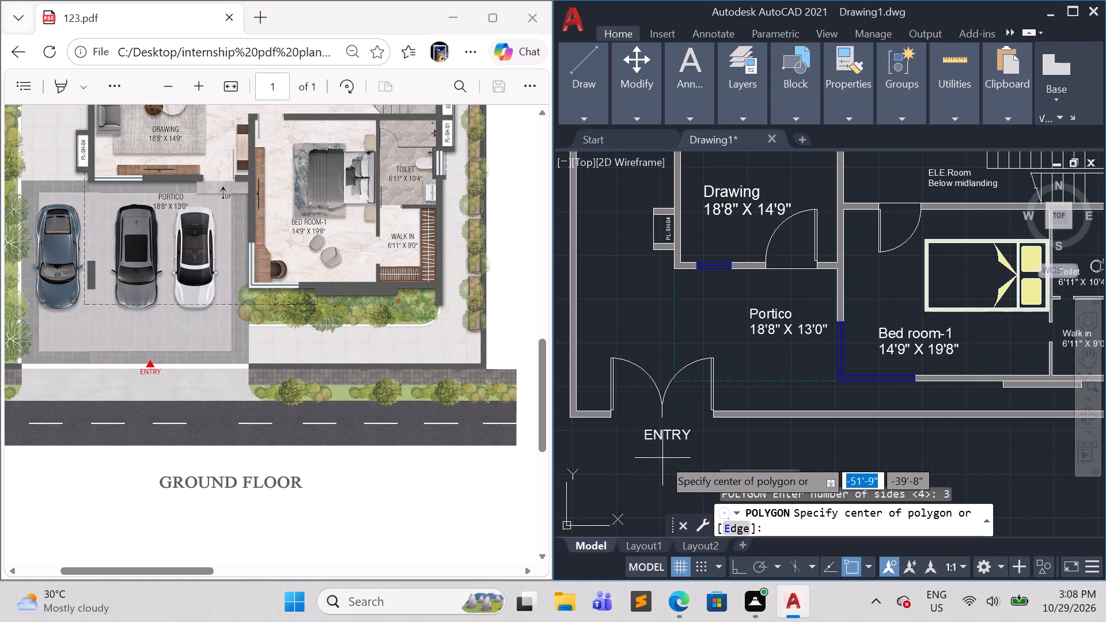
pyautogui.scroll(3, 666, 424)
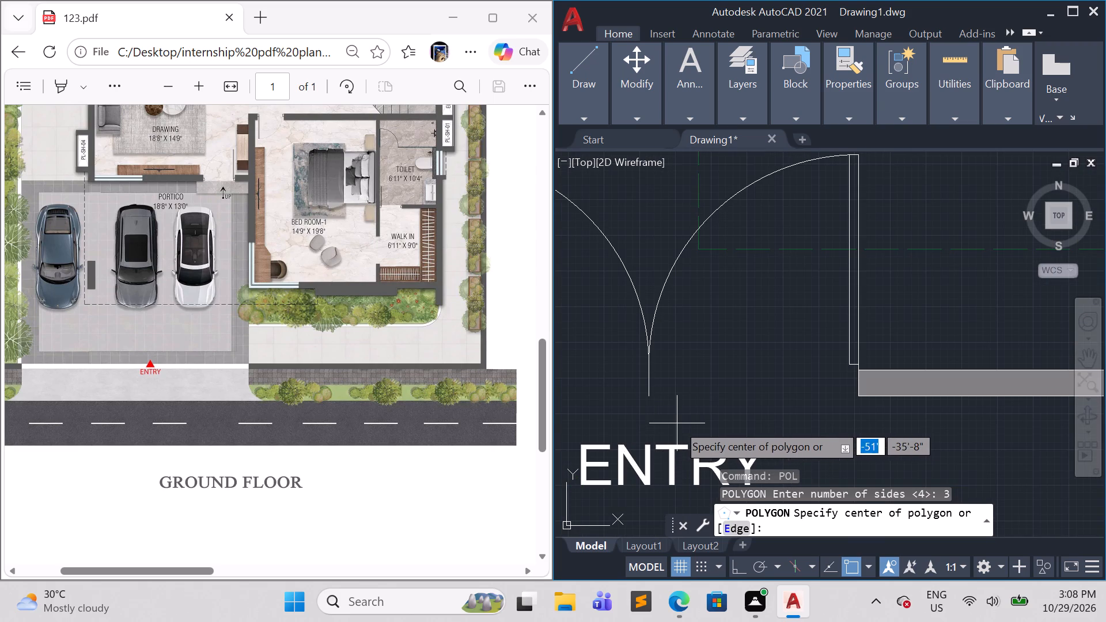
pyautogui.click(677, 423)
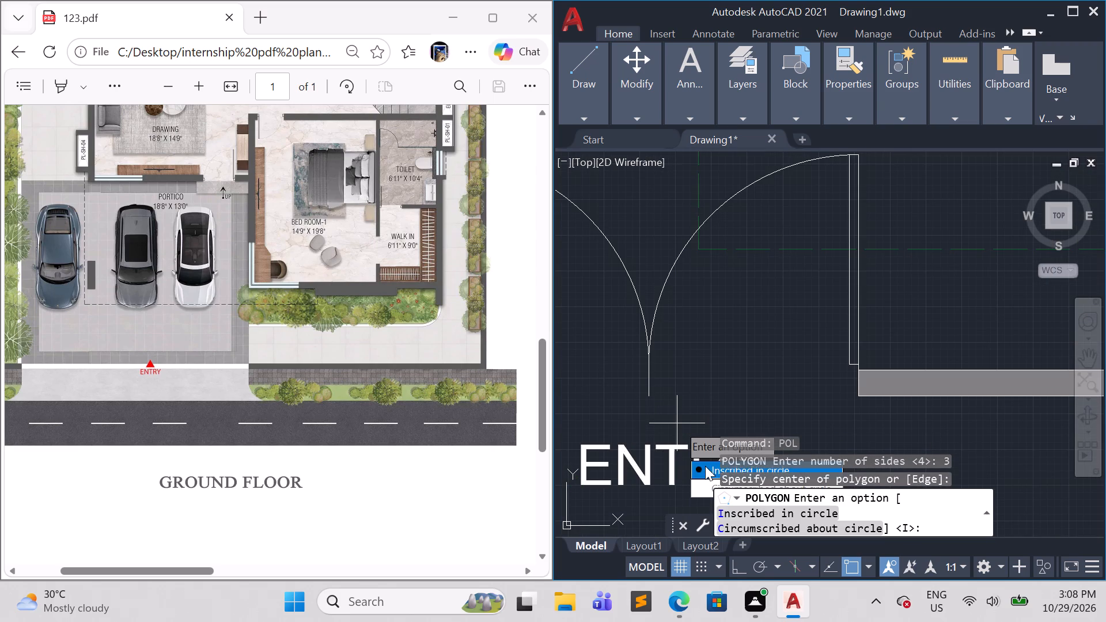
pyautogui.moveTo(705, 466); pyautogui.dragTo(677, 423)
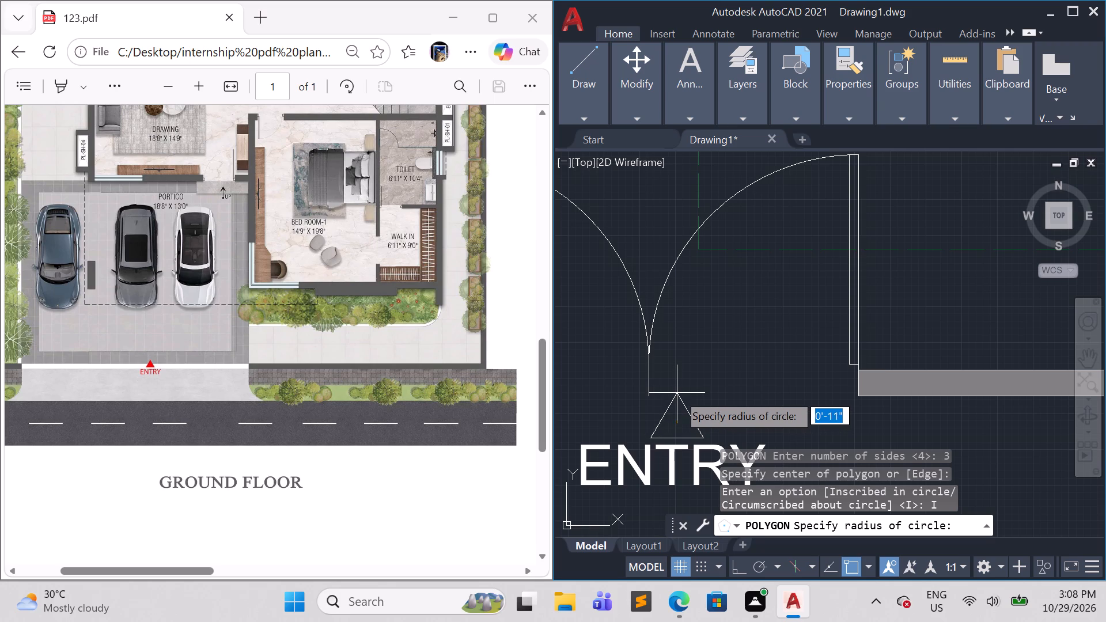
pyautogui.press('F8')
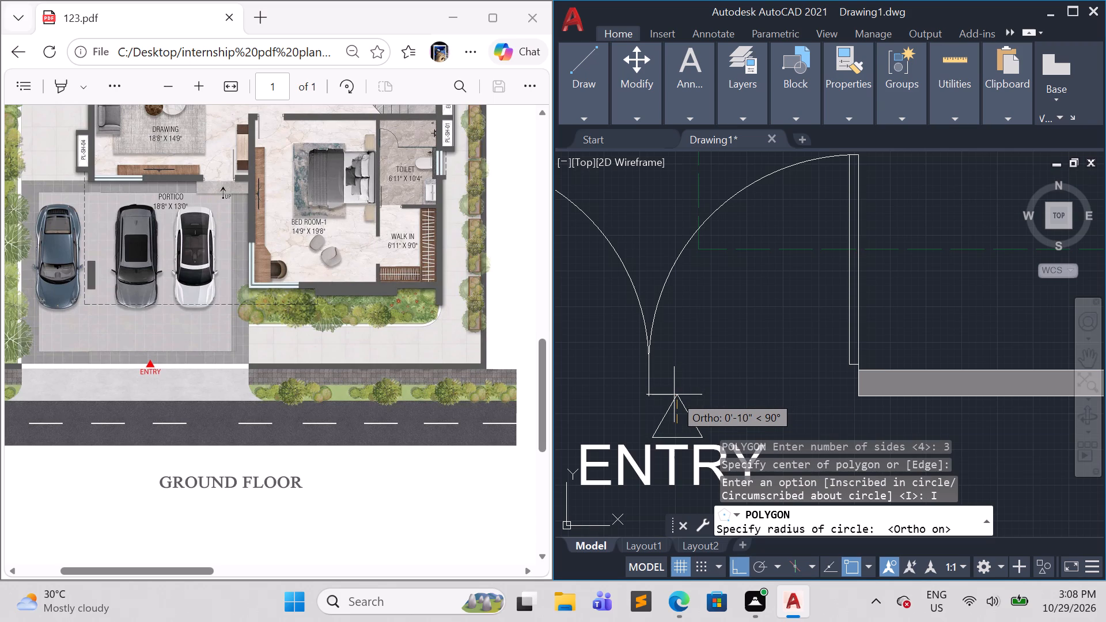
pyautogui.click(672, 397)
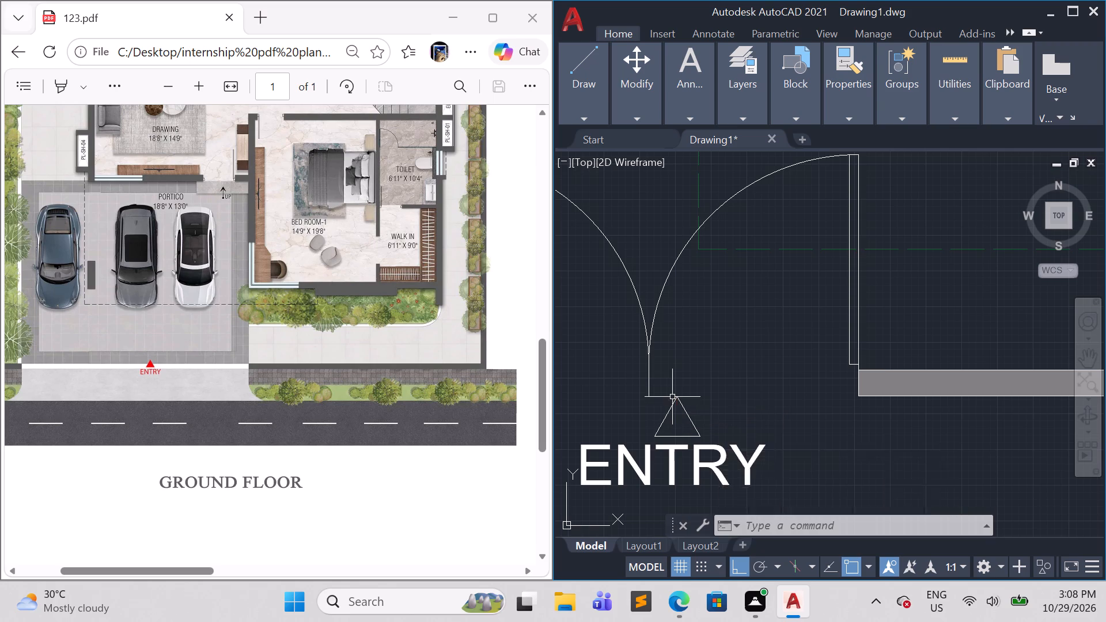
# Hatch the inside of the triangle above the ENTRY label with a solid fill.
pyautogui.press('Escape')
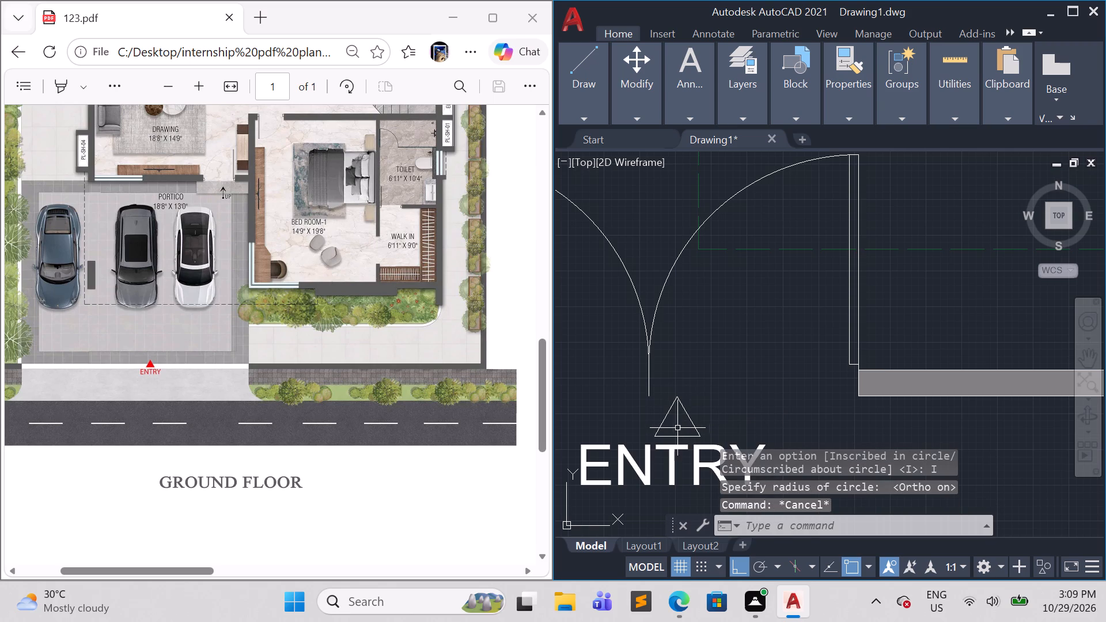
pyautogui.press('h')
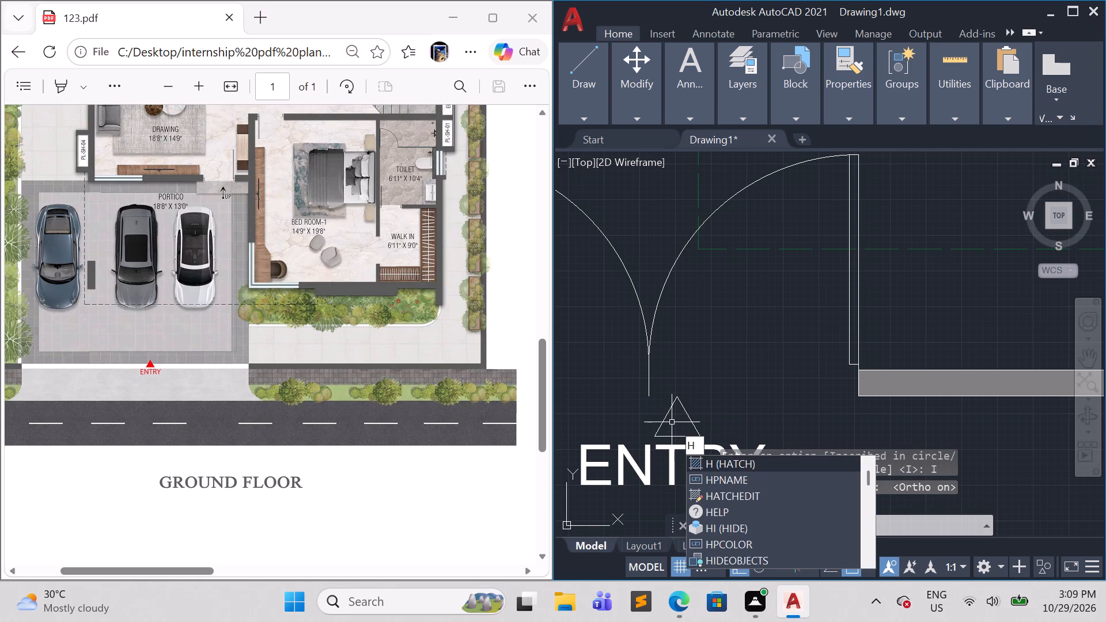
pyautogui.click(718, 465)
pyautogui.click(680, 427)
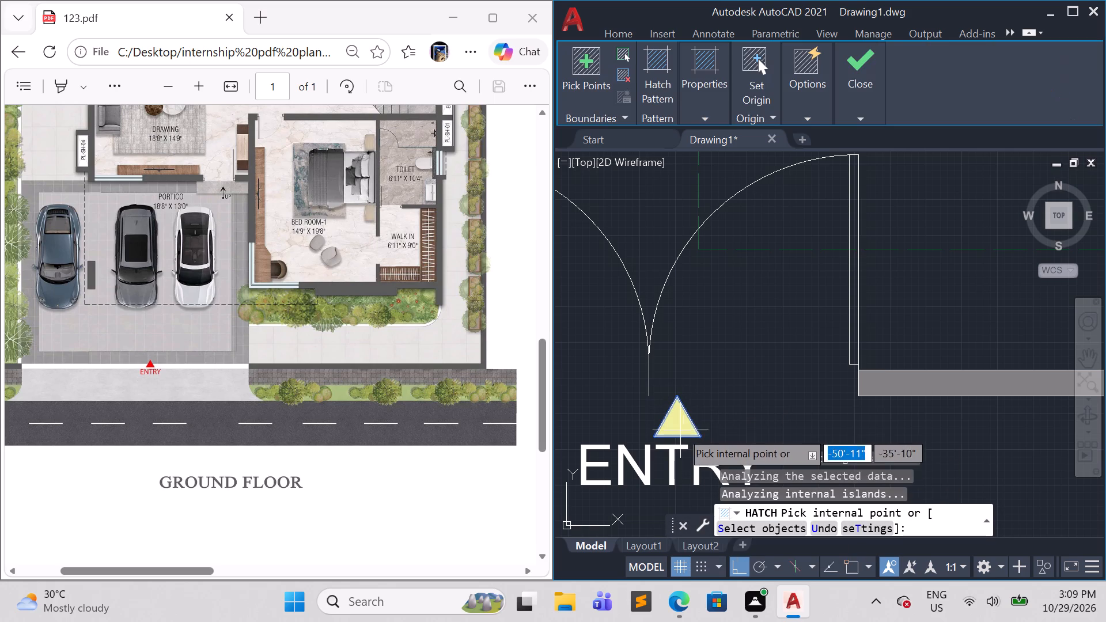
pyautogui.press('Escape')
# Select the ENTRY and PL-SH-04 labels and the Portico and Drawing labels with their size texts.
pyautogui.scroll(-2, 773, 428)
pyautogui.scroll(-1, 847, 441)
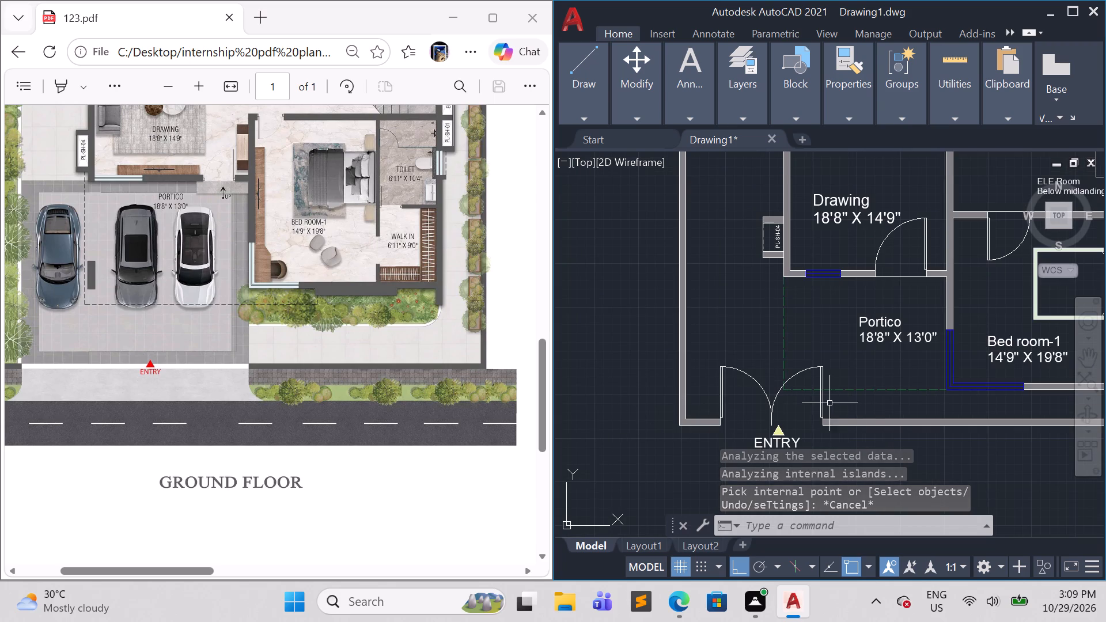
pyautogui.moveTo(800, 438); pyautogui.dragTo(792, 378, button='middle')
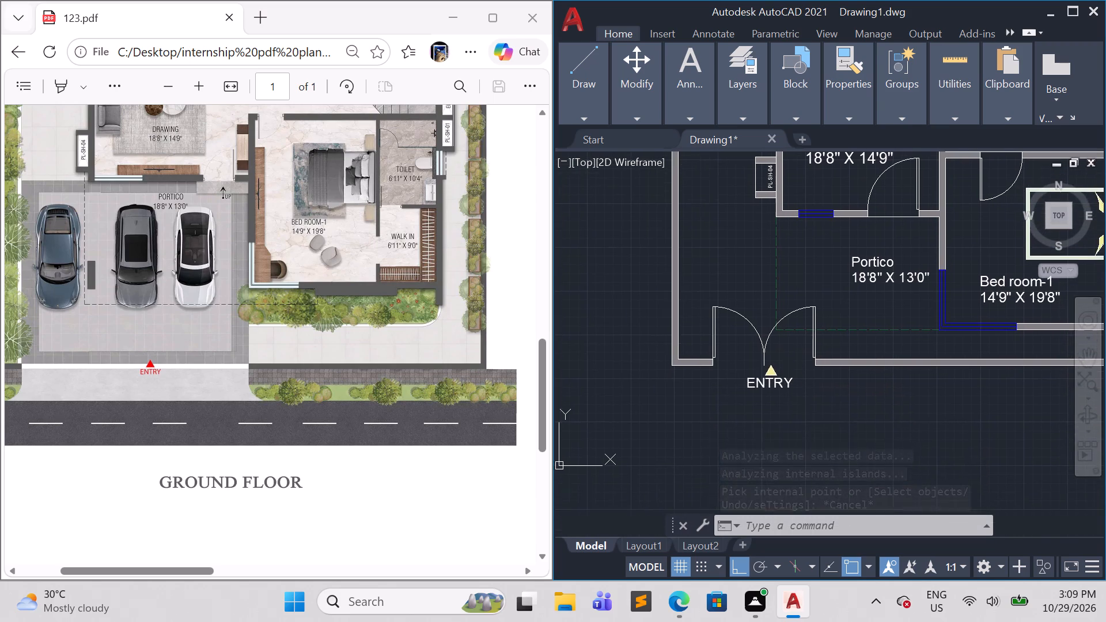
pyautogui.scroll(2, 815, 407)
pyautogui.scroll(-2, 750, 395)
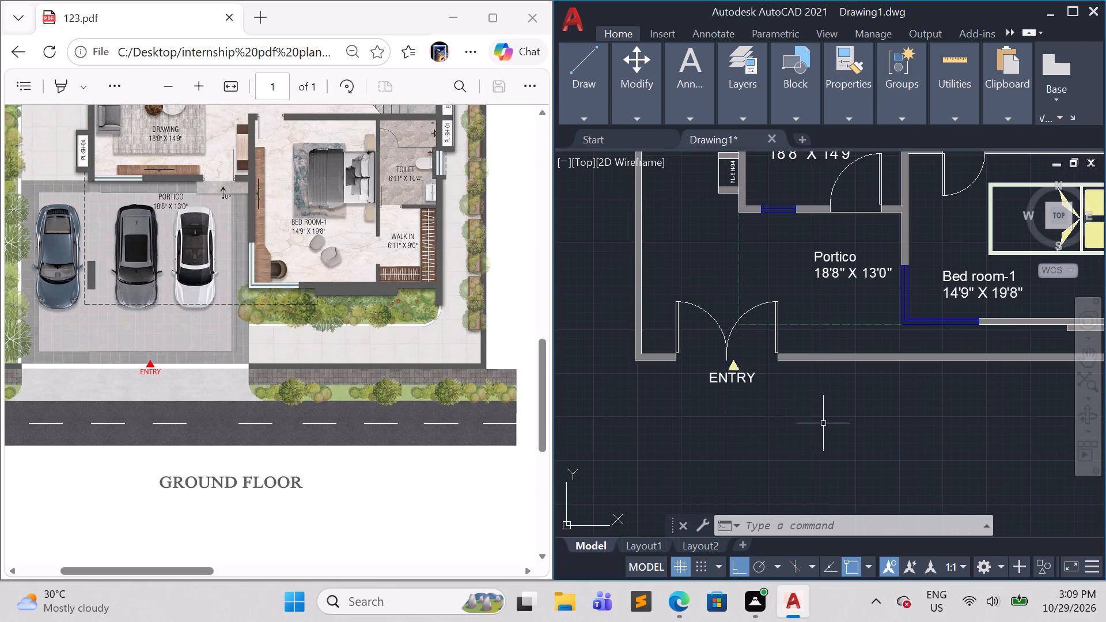
pyautogui.moveTo(785, 421); pyautogui.dragTo(660, 522, button='middle')
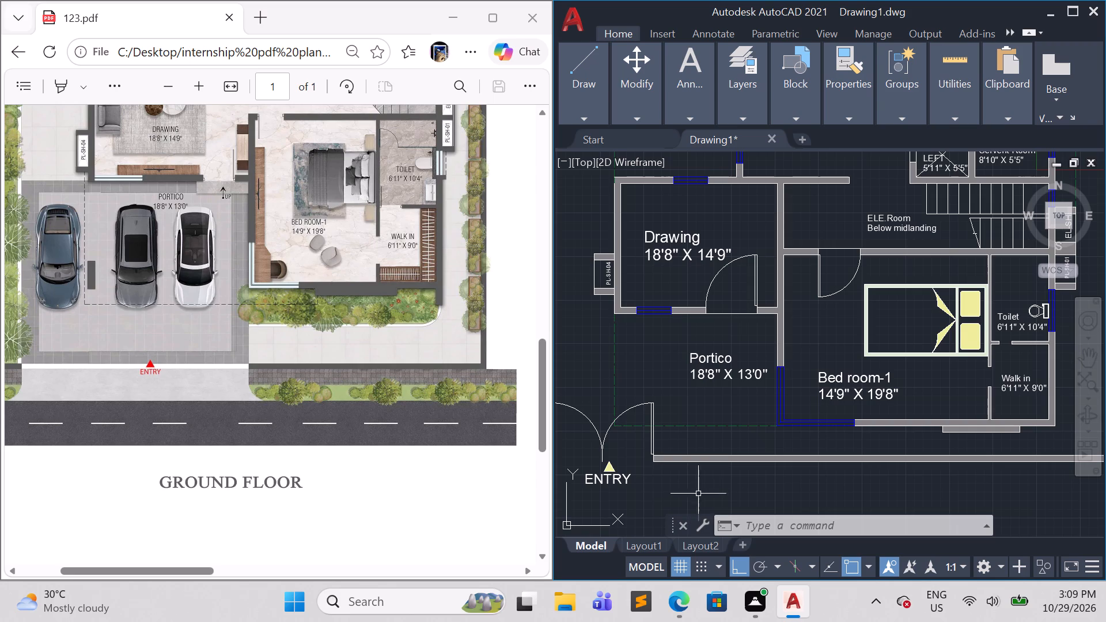
pyautogui.moveTo(725, 498); pyautogui.dragTo(871, 445, button='middle')
pyautogui.click(751, 430)
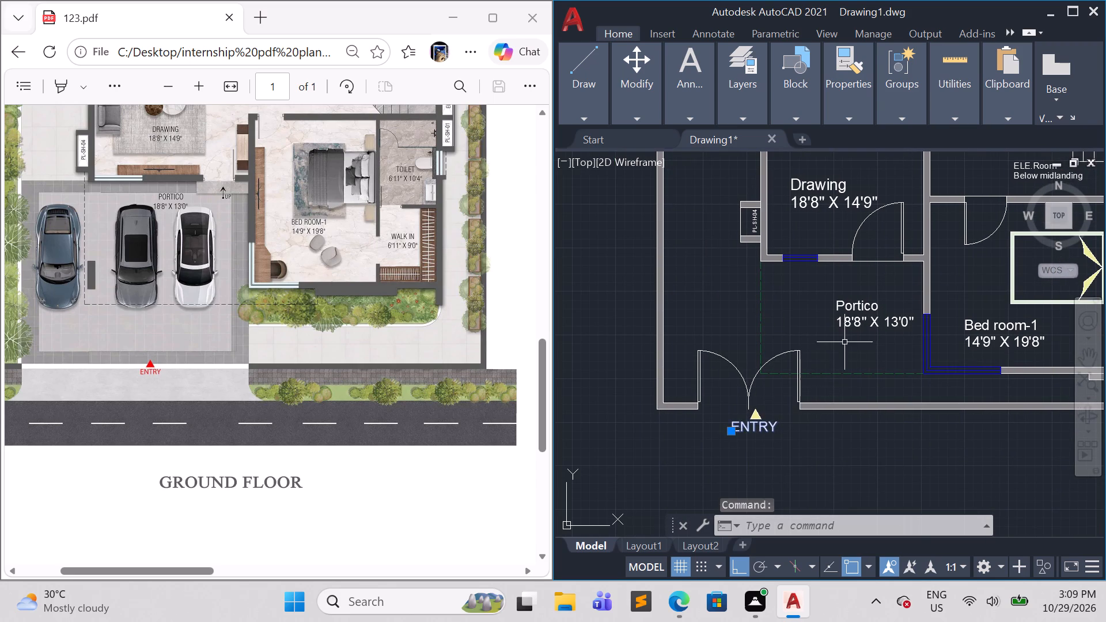
pyautogui.click(865, 338)
pyautogui.click(839, 301)
pyautogui.click(833, 218)
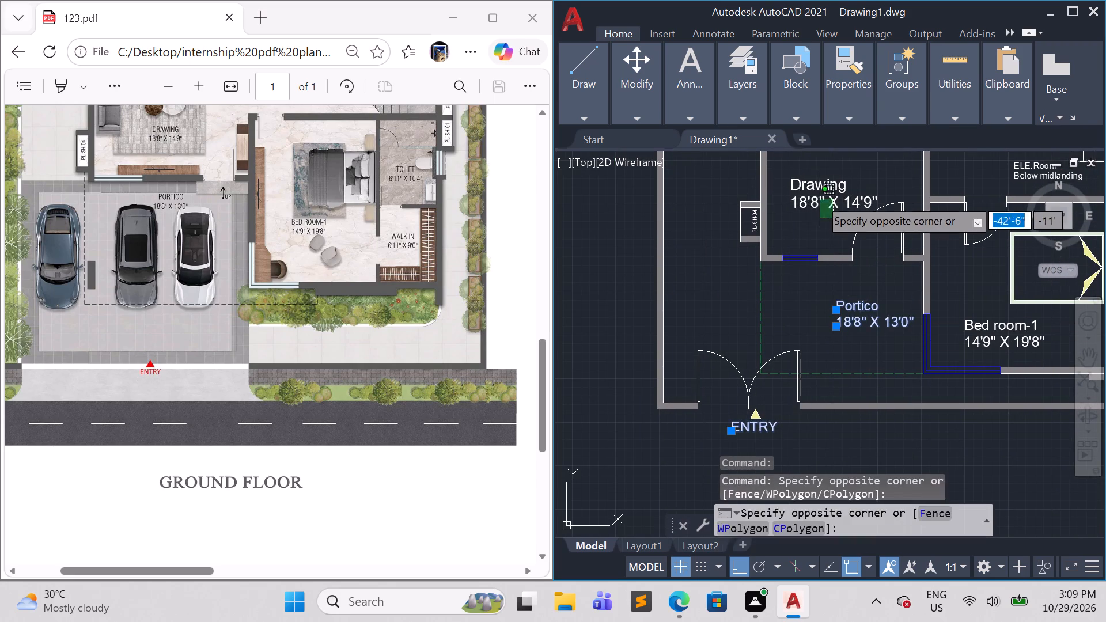
pyautogui.click(810, 189)
pyautogui.click(755, 223)
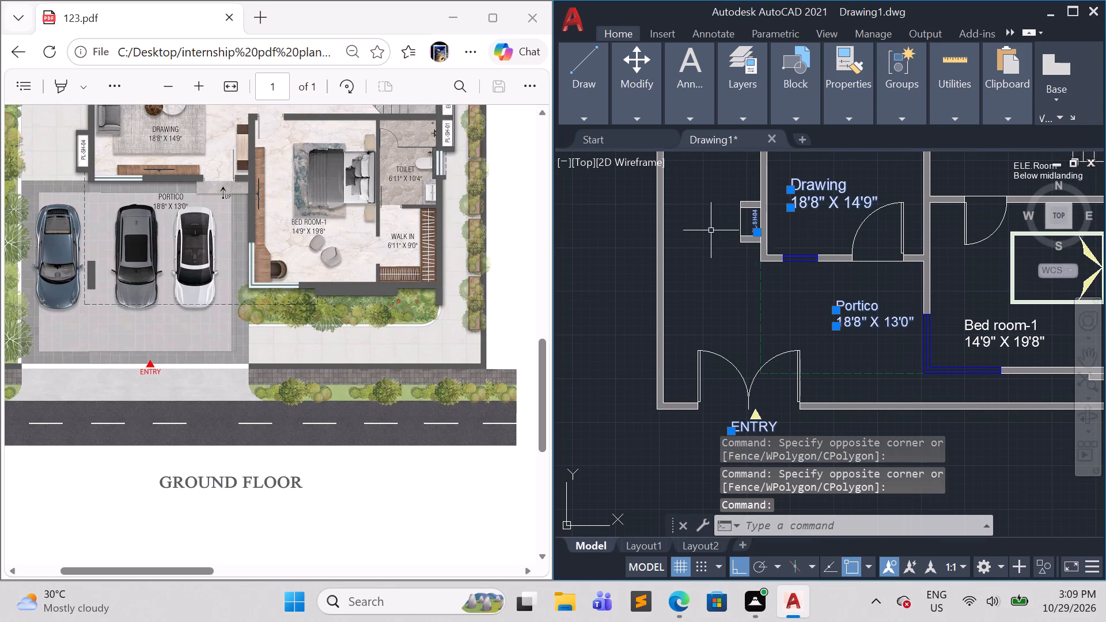
# Add the Bed room-1, Walk in and Toilet labels with their size texts to the selection.
pyautogui.scroll(-3, 695, 259)
pyautogui.scroll(4, 800, 286)
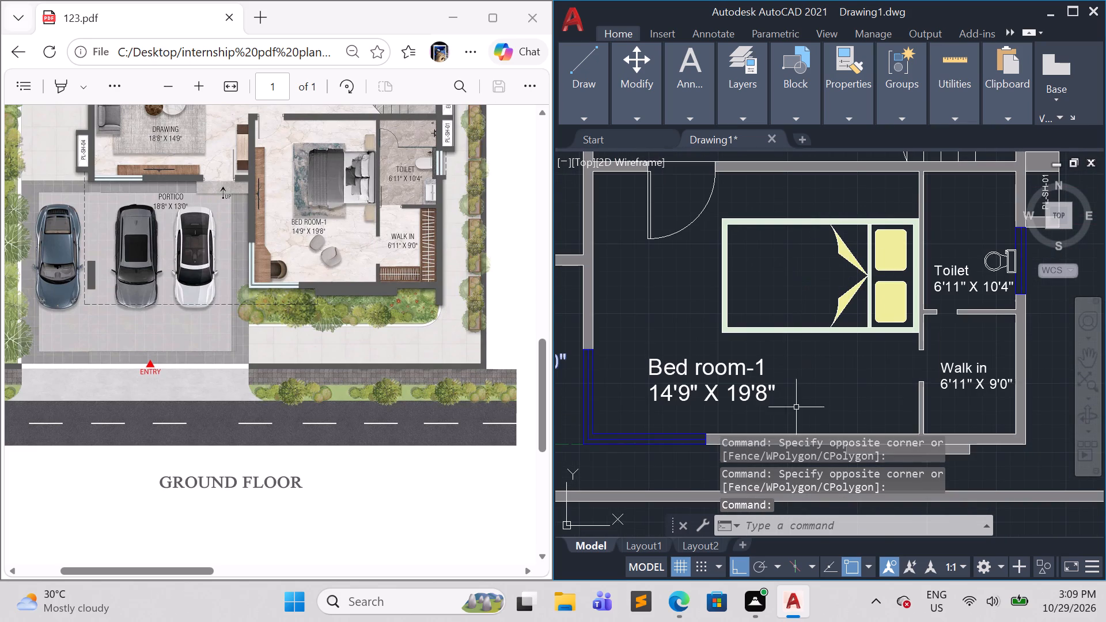
pyautogui.moveTo(793, 411); pyautogui.dragTo(782, 405)
pyautogui.click(667, 344)
pyautogui.moveTo(990, 415); pyautogui.dragTo(983, 409)
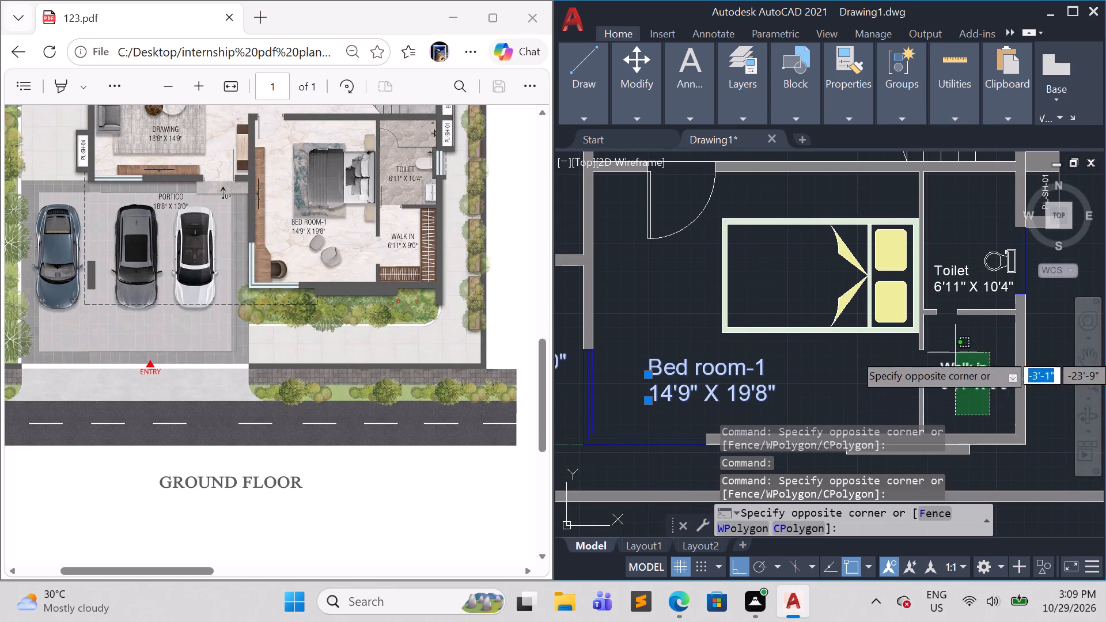
pyautogui.click(955, 352)
pyautogui.click(968, 294)
pyautogui.click(948, 274)
# Add the PL-SH-01 and EL-SH shaft labels and the two-line ELE.Room Below midlanding label to the selection.
pyautogui.scroll(-3, 959, 325)
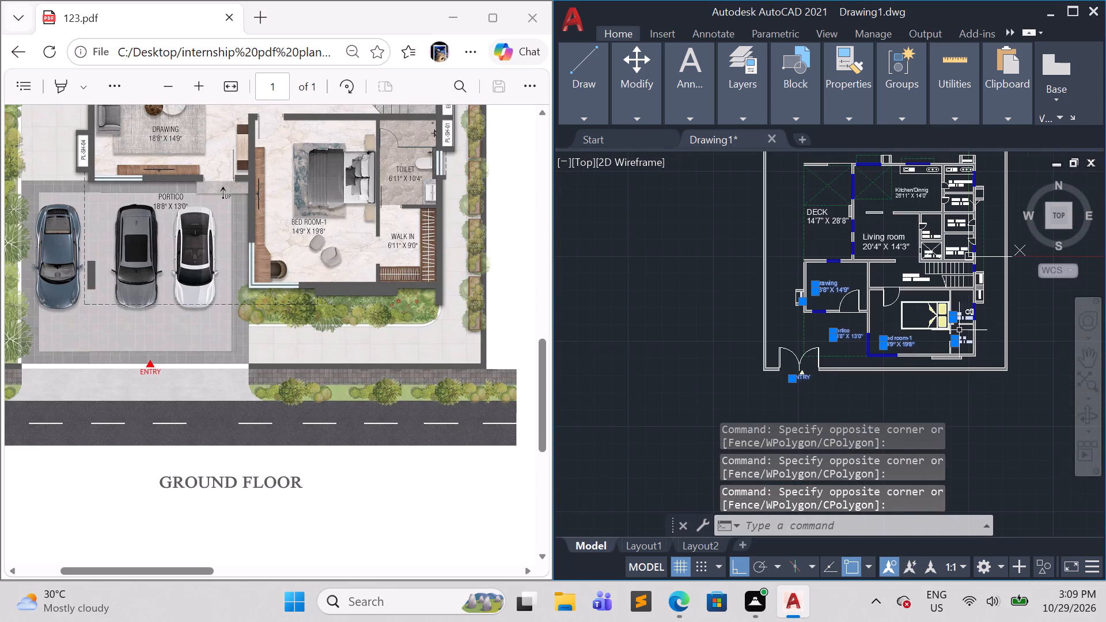
pyautogui.scroll(4, 971, 276)
pyautogui.click(1032, 413)
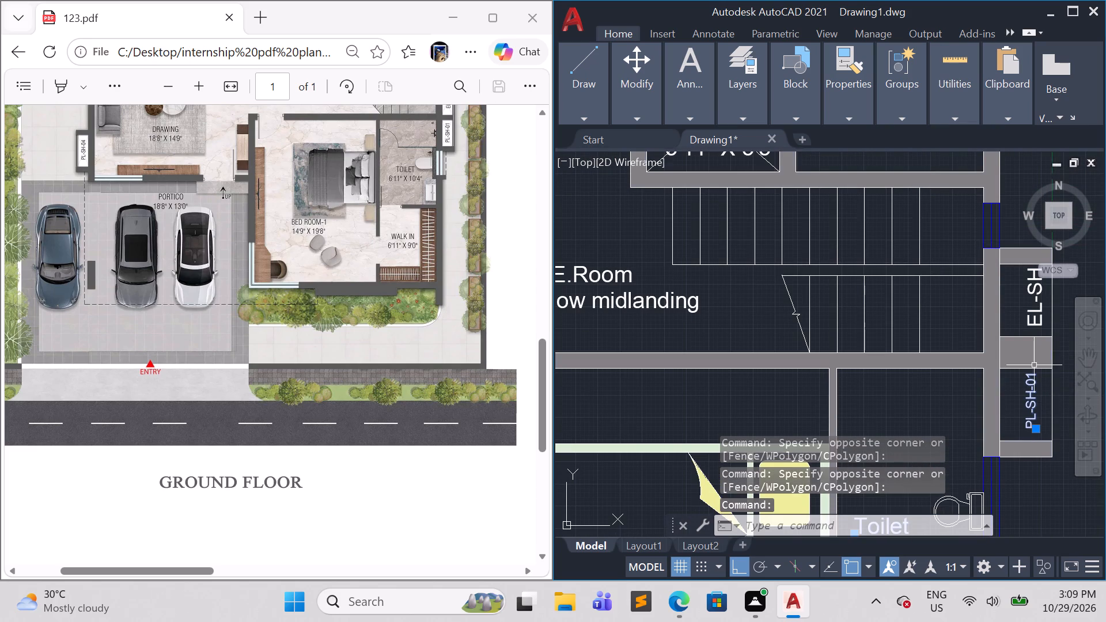
pyautogui.click(1035, 306)
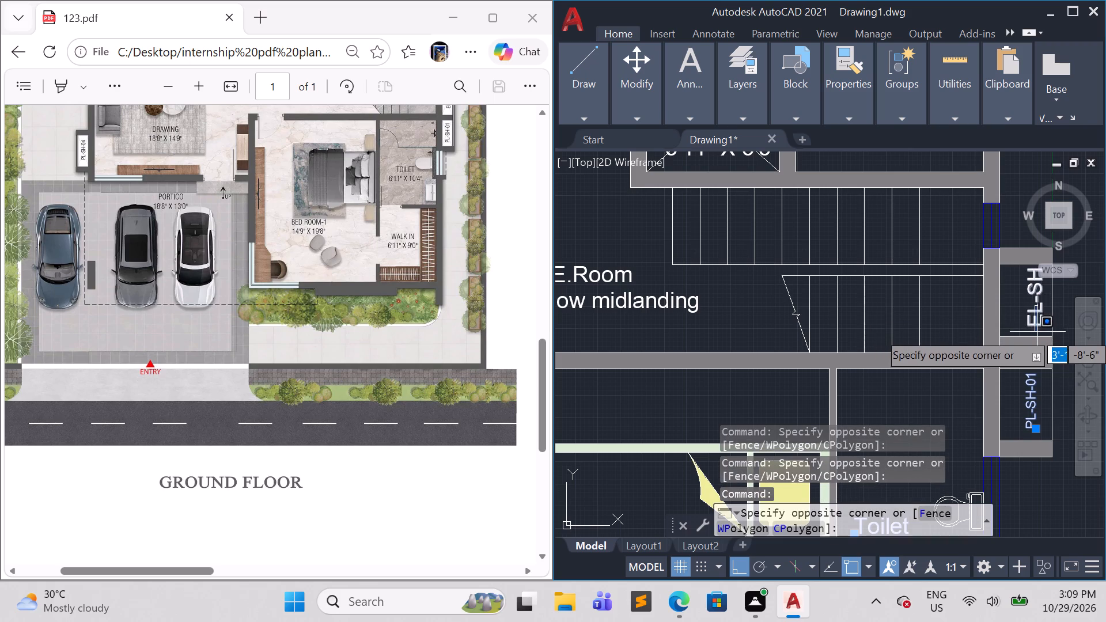
pyautogui.click(1042, 329)
pyautogui.click(1035, 319)
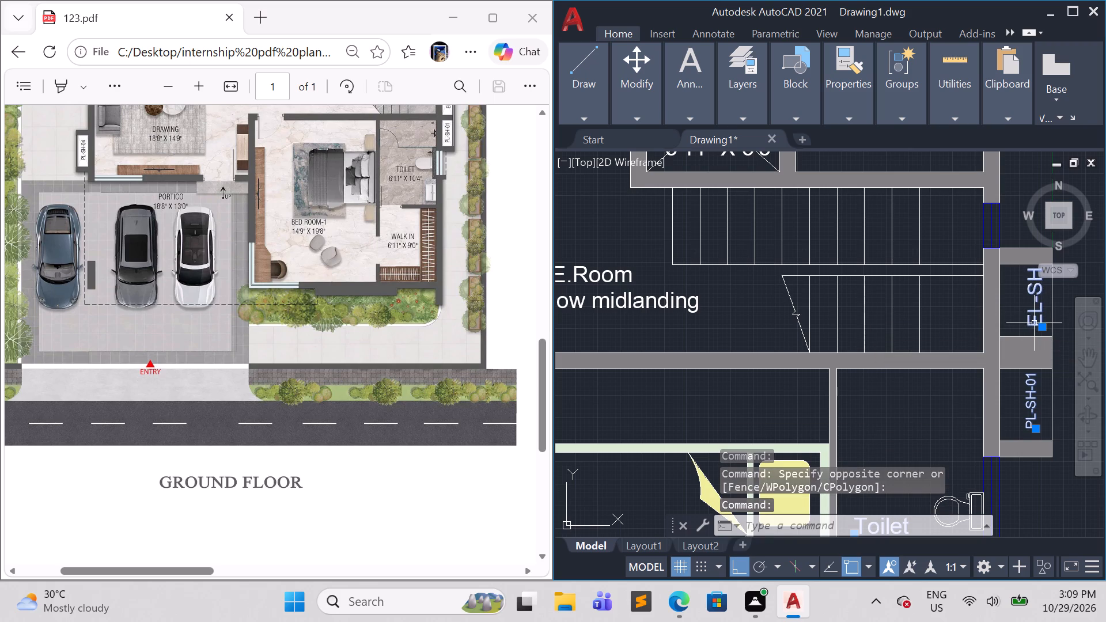
pyautogui.click(739, 321)
pyautogui.click(594, 275)
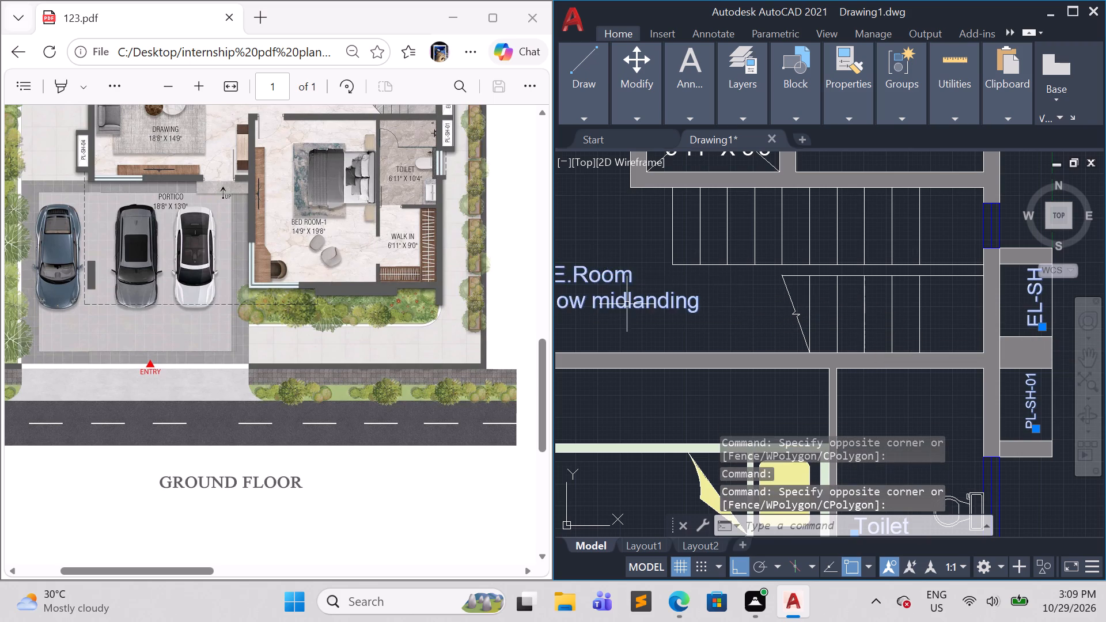
# Add the Living room, LEFT, PDR, SER. Toilet and Servent Room labels with their size texts to the selection.
pyautogui.scroll(-4, 664, 313)
pyautogui.scroll(2, 662, 294)
pyautogui.click(662, 296)
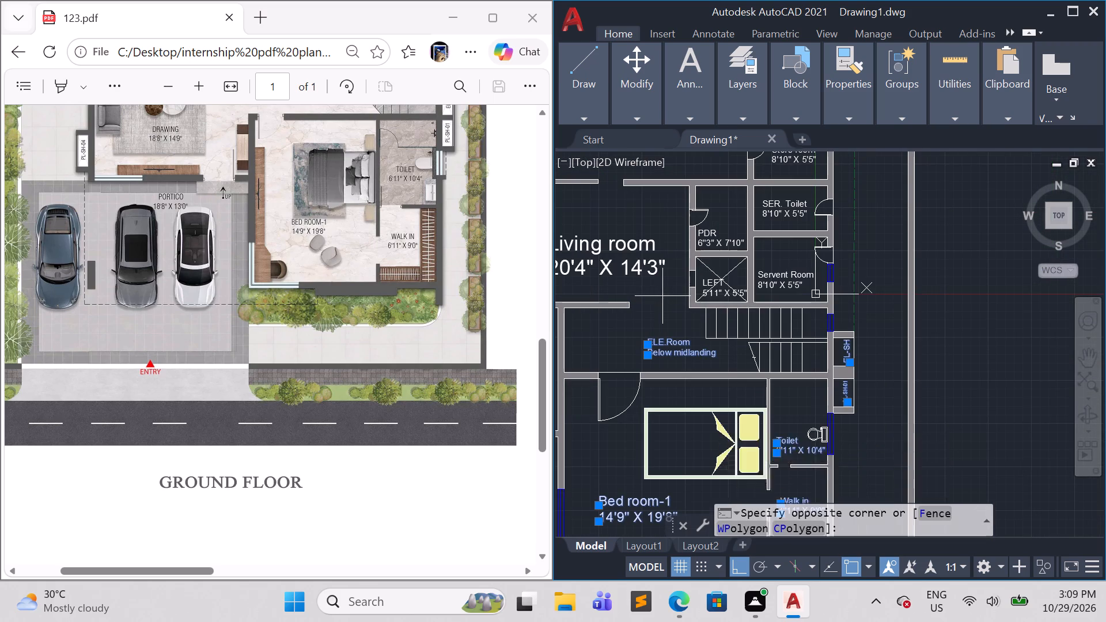
pyautogui.click(633, 236)
pyautogui.click(713, 279)
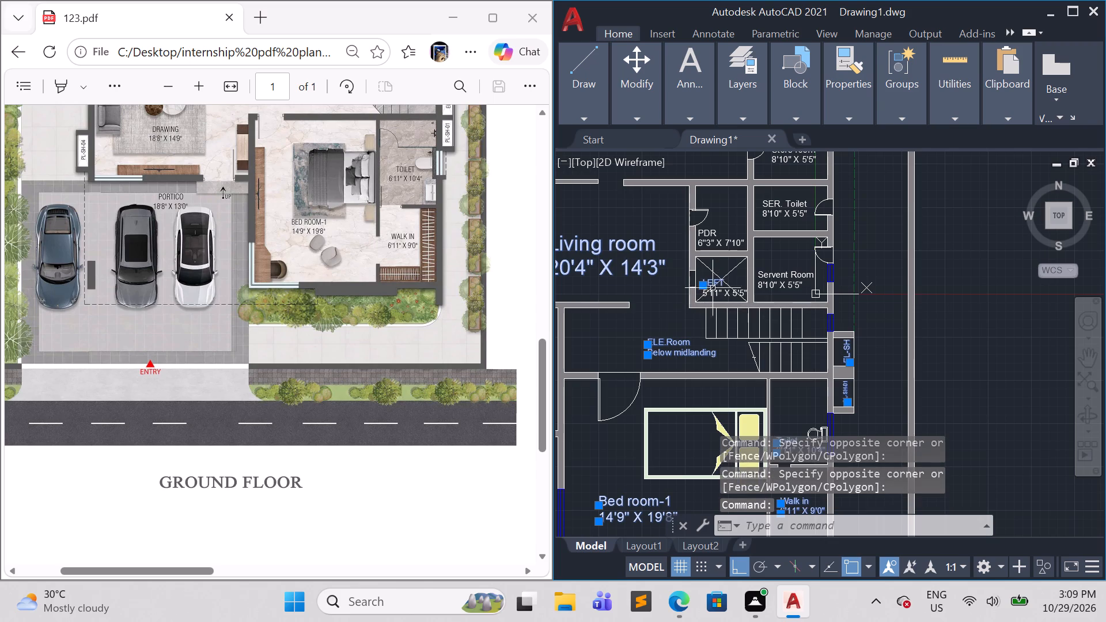
pyautogui.click(715, 294)
pyautogui.click(720, 244)
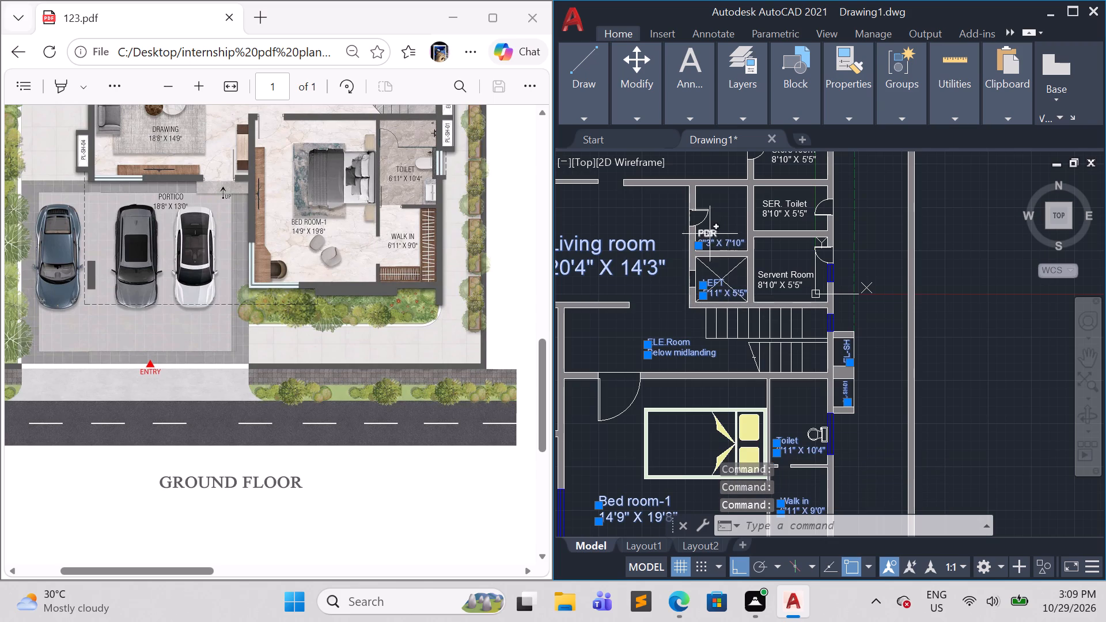
pyautogui.click(710, 234)
pyautogui.click(779, 221)
pyautogui.click(770, 202)
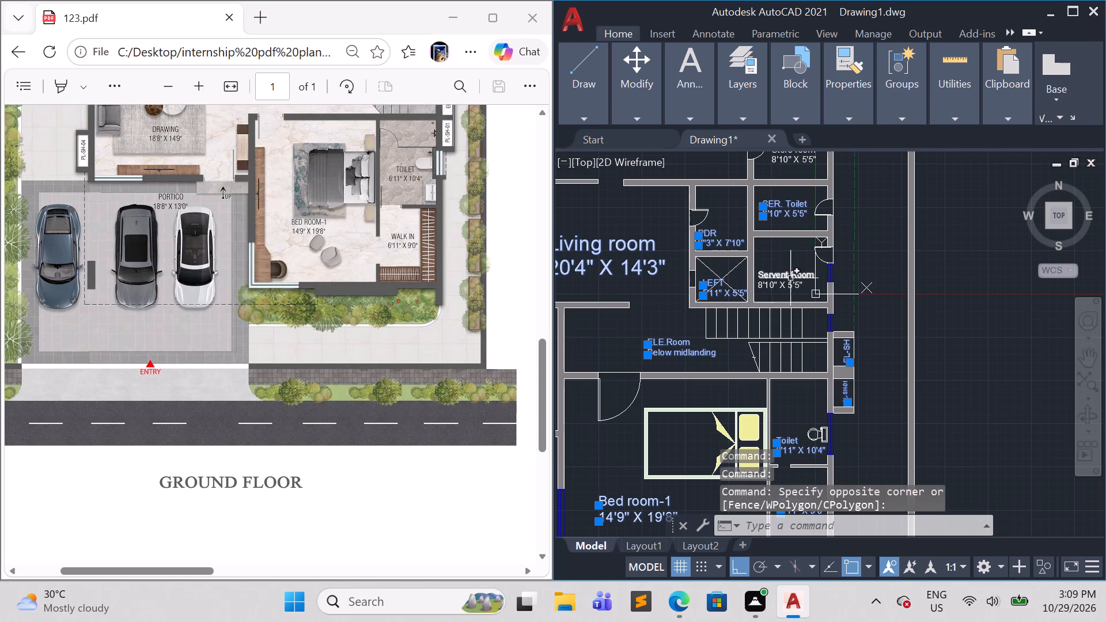
pyautogui.click(787, 295)
pyautogui.click(771, 272)
# Add the DECK and Kitchen/Dinnig labels with their size texts to the selection.
pyautogui.scroll(-4, 790, 318)
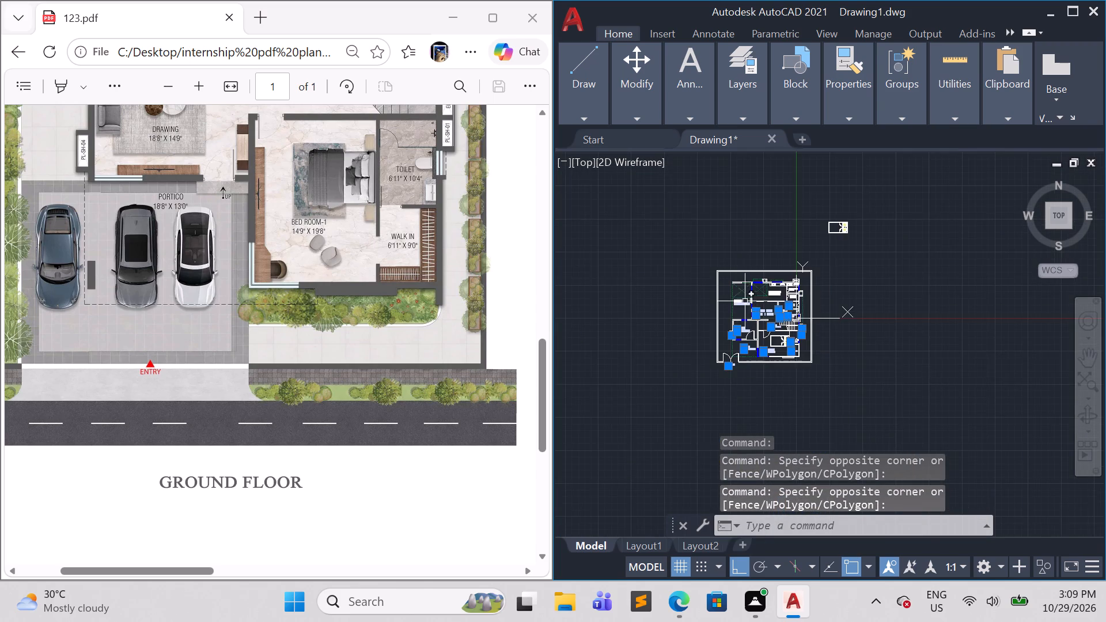
pyautogui.scroll(4, 745, 301)
pyautogui.click(751, 356)
pyautogui.click(713, 292)
pyautogui.scroll(-4, 739, 383)
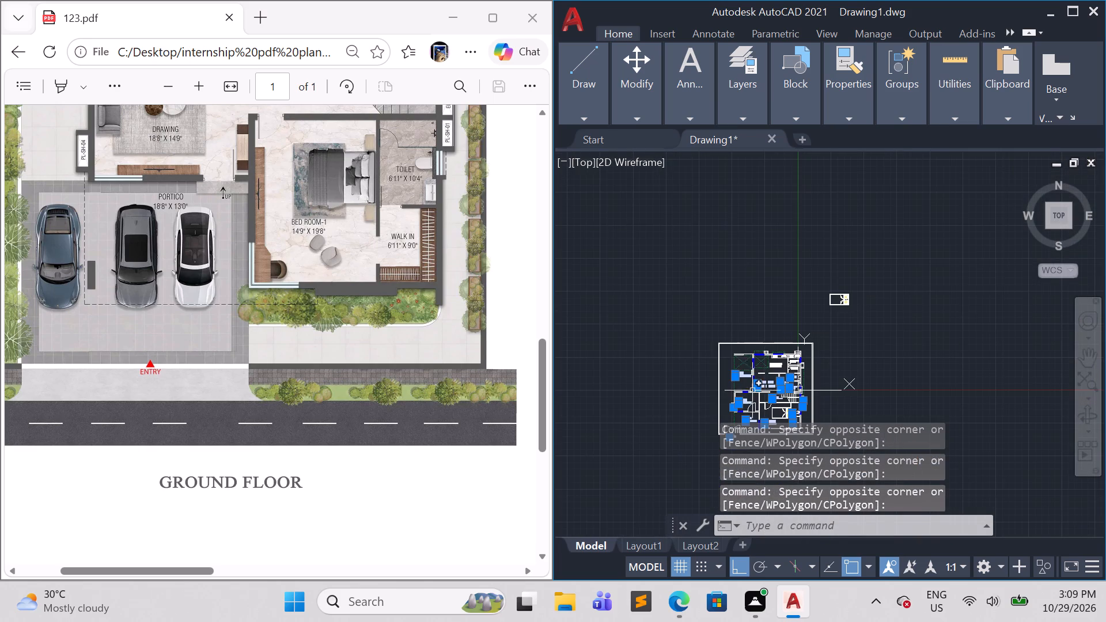
pyautogui.scroll(4, 786, 354)
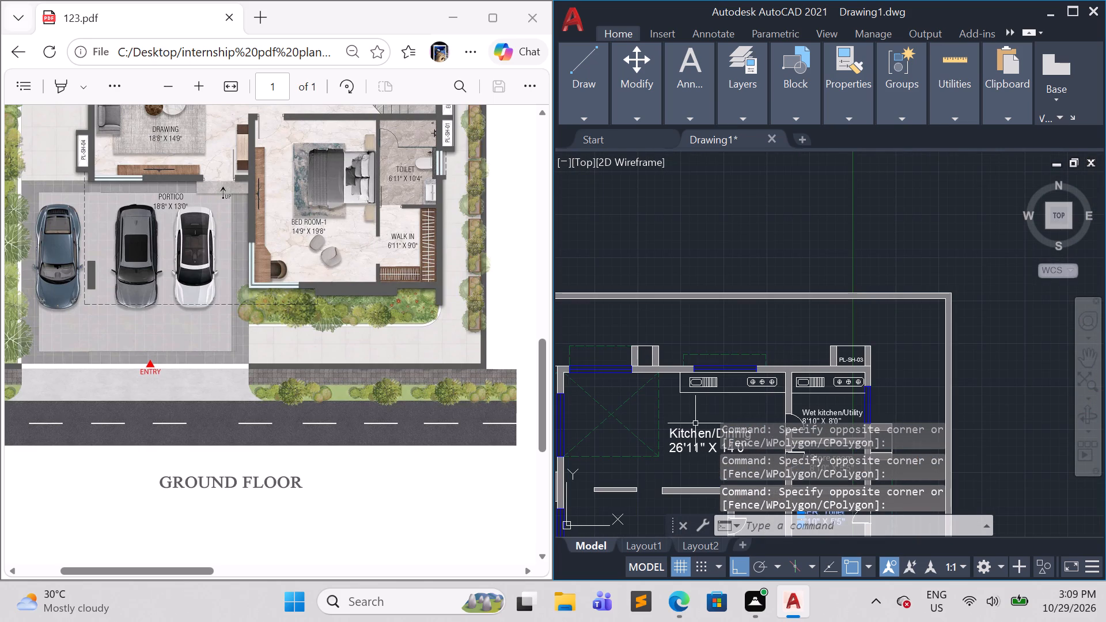
pyautogui.moveTo(695, 423); pyautogui.dragTo(825, 319, button='middle')
pyautogui.click(872, 358)
pyautogui.click(847, 323)
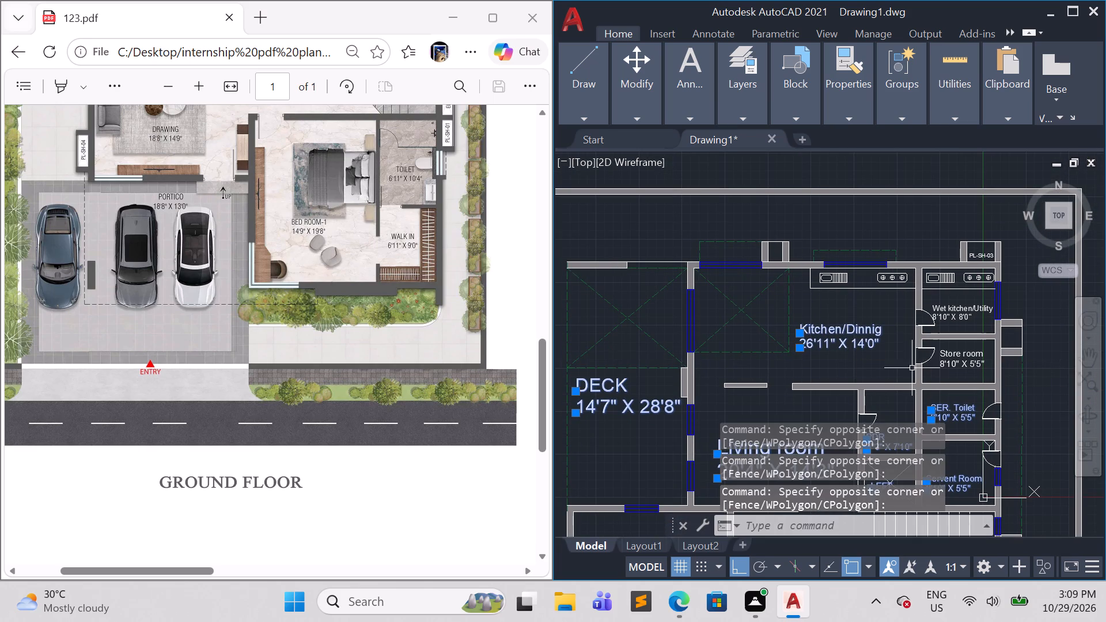
# Add the Store room and Wet kitchen/Utility labels with their size texts, plus the PL-SH-03 label, to the selection.
pyautogui.click(968, 373)
pyautogui.click(957, 349)
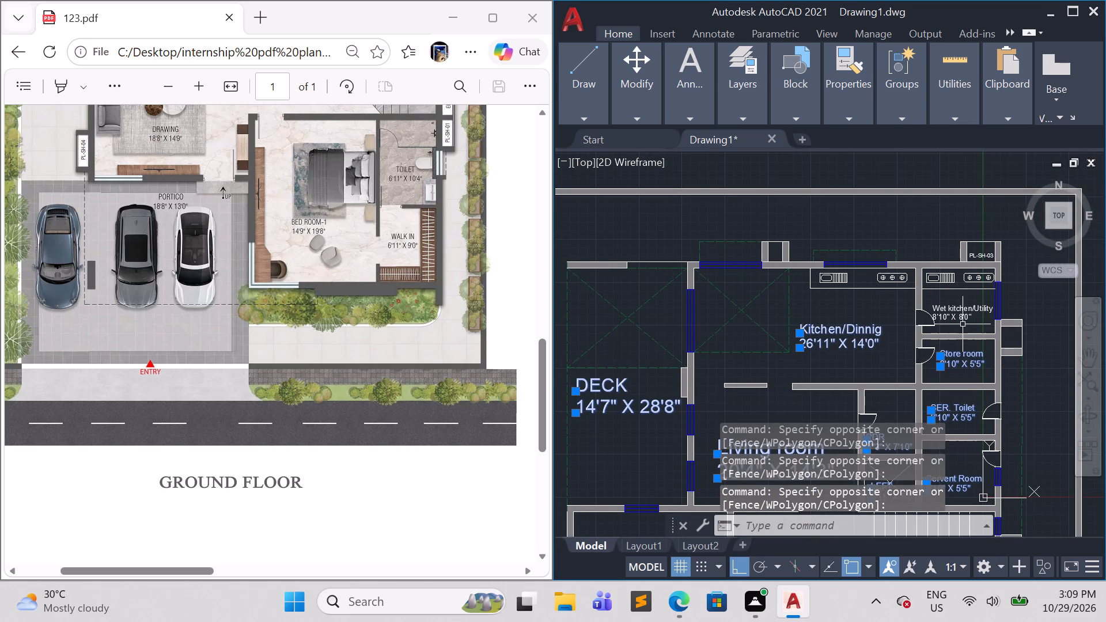
pyautogui.click(965, 324)
pyautogui.click(948, 304)
pyautogui.scroll(3, 975, 263)
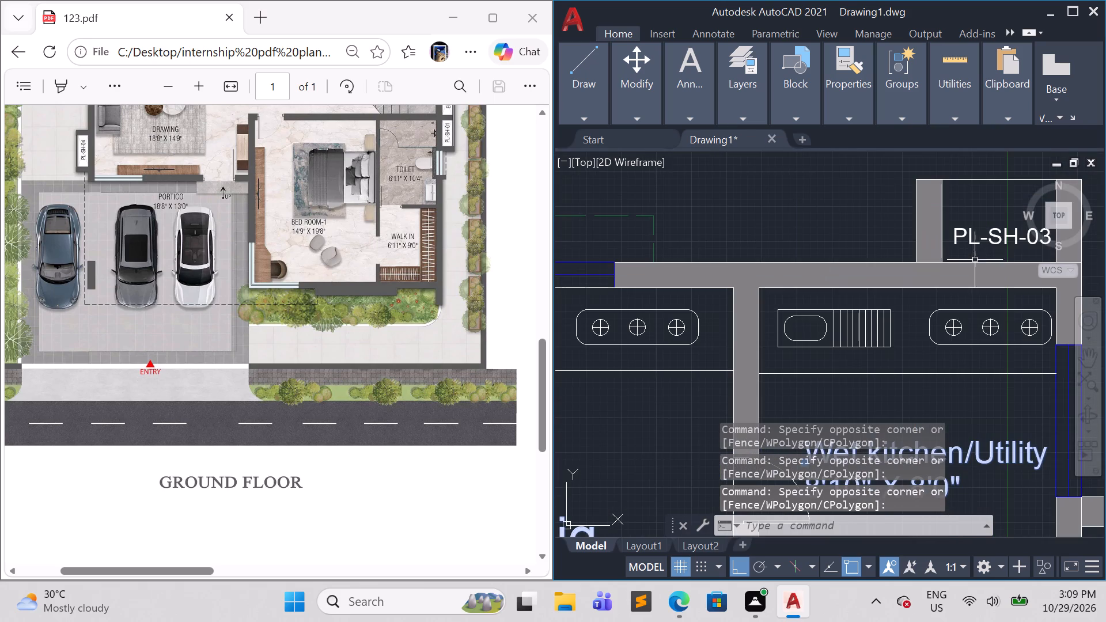
pyautogui.click(988, 249)
pyautogui.click(977, 232)
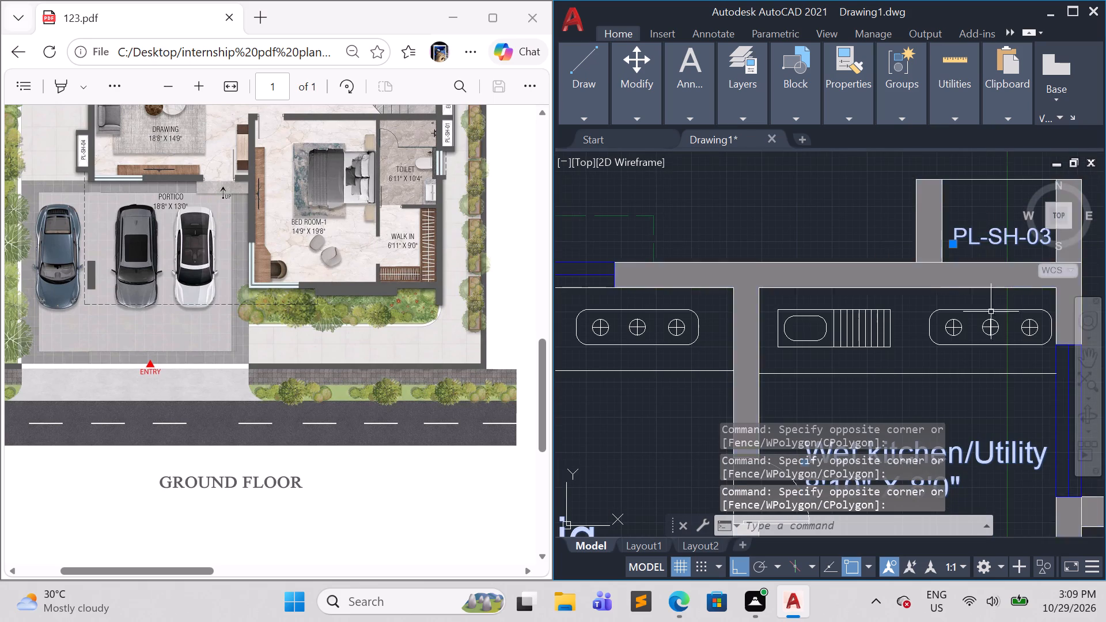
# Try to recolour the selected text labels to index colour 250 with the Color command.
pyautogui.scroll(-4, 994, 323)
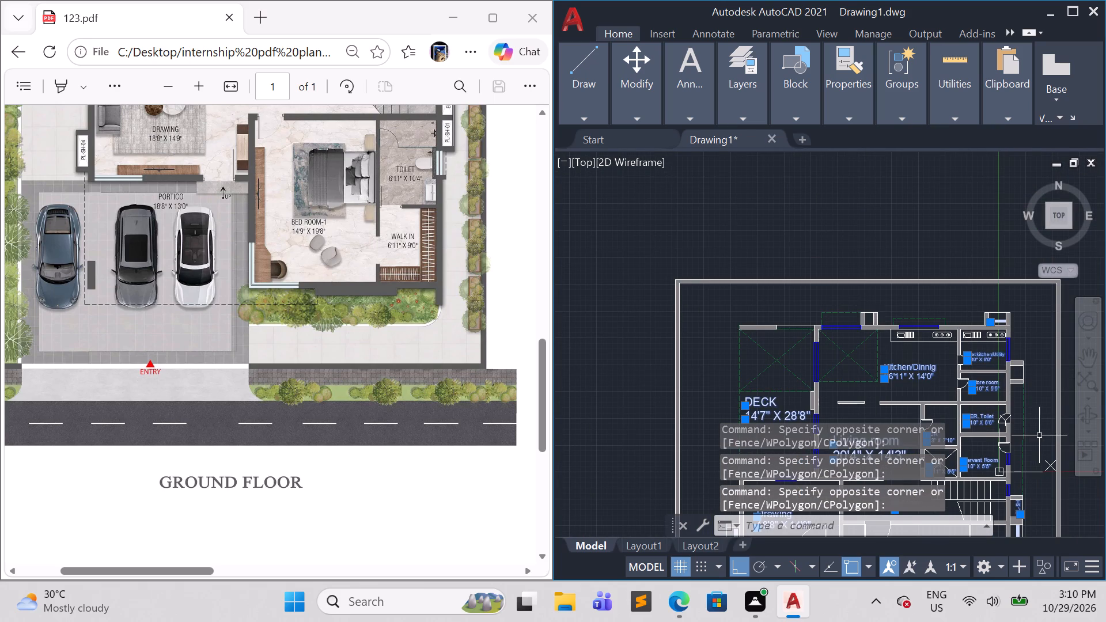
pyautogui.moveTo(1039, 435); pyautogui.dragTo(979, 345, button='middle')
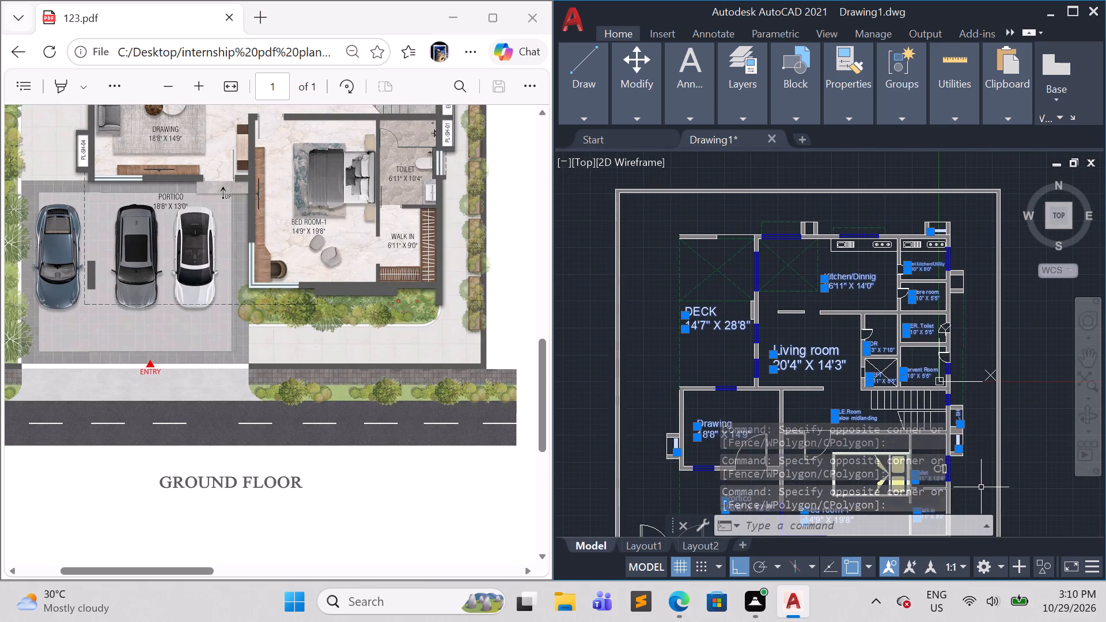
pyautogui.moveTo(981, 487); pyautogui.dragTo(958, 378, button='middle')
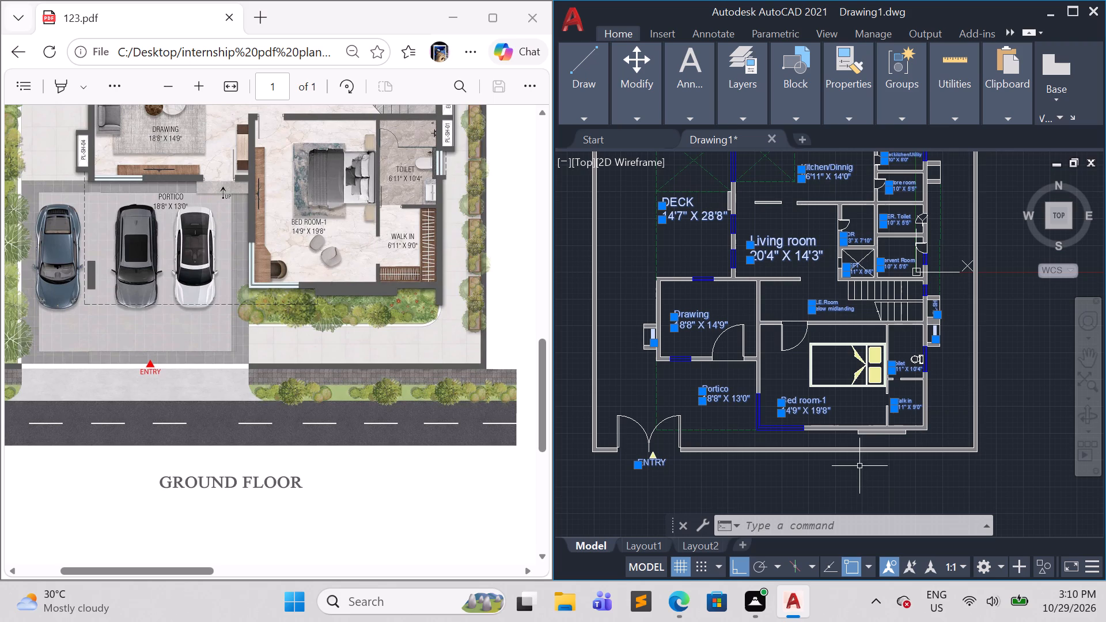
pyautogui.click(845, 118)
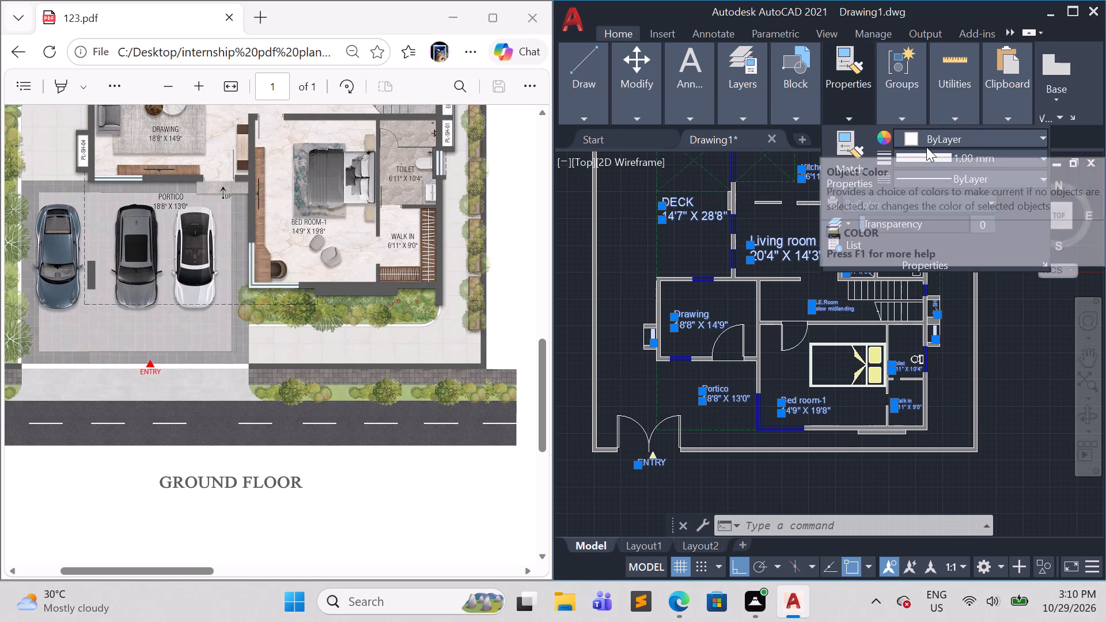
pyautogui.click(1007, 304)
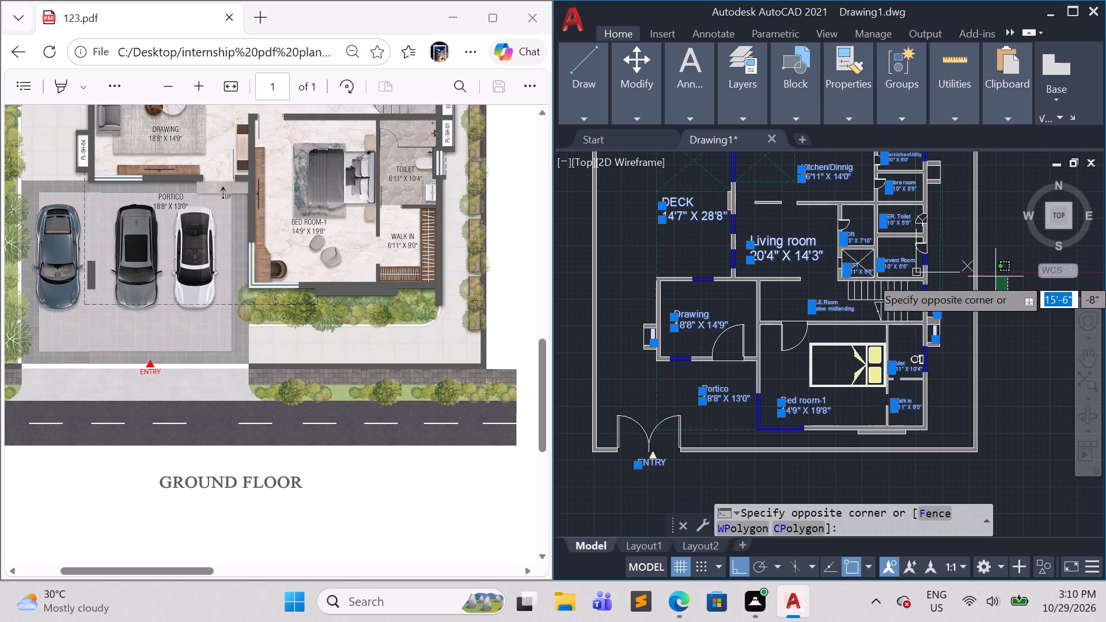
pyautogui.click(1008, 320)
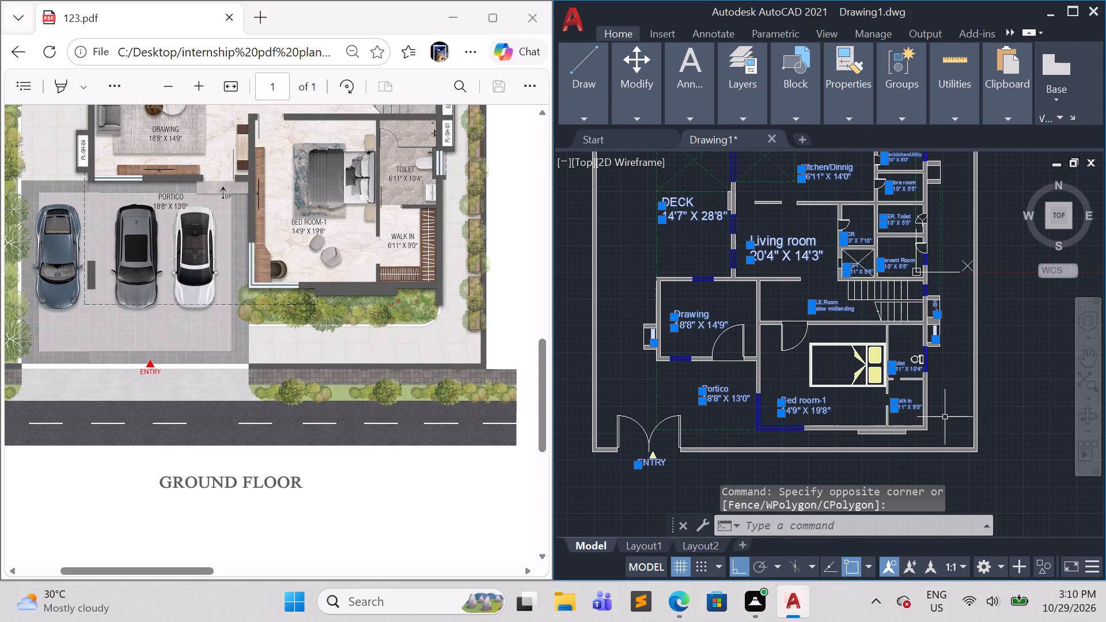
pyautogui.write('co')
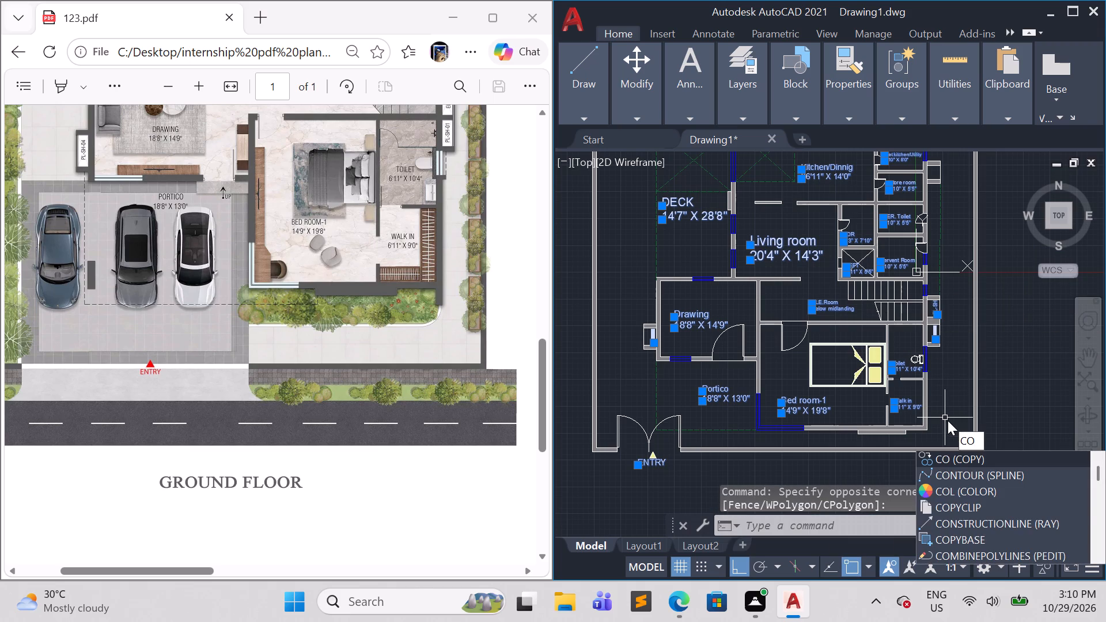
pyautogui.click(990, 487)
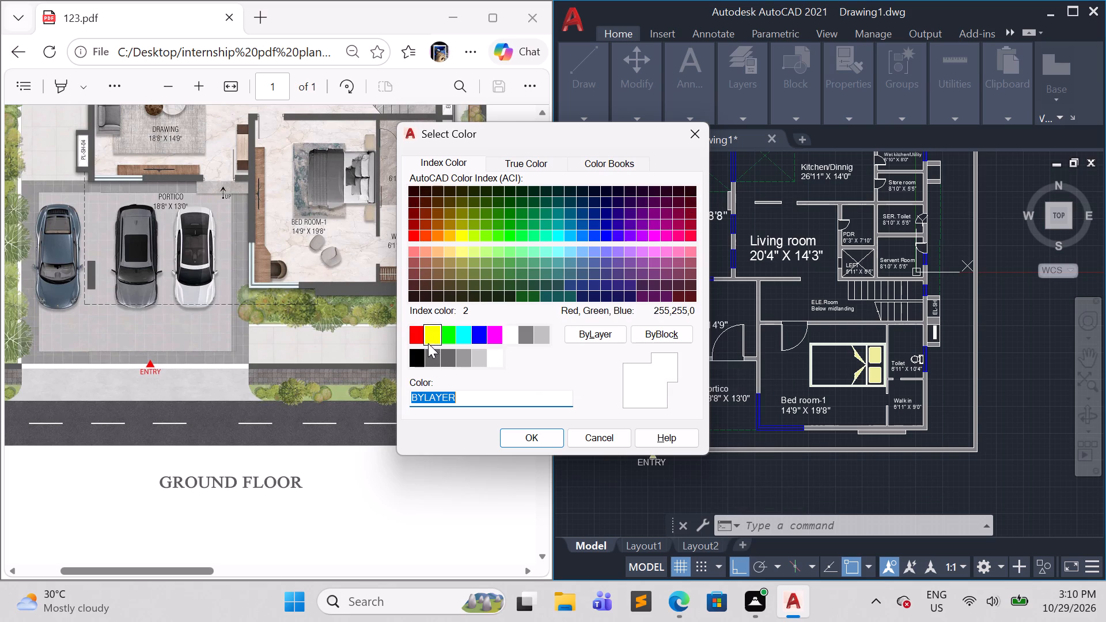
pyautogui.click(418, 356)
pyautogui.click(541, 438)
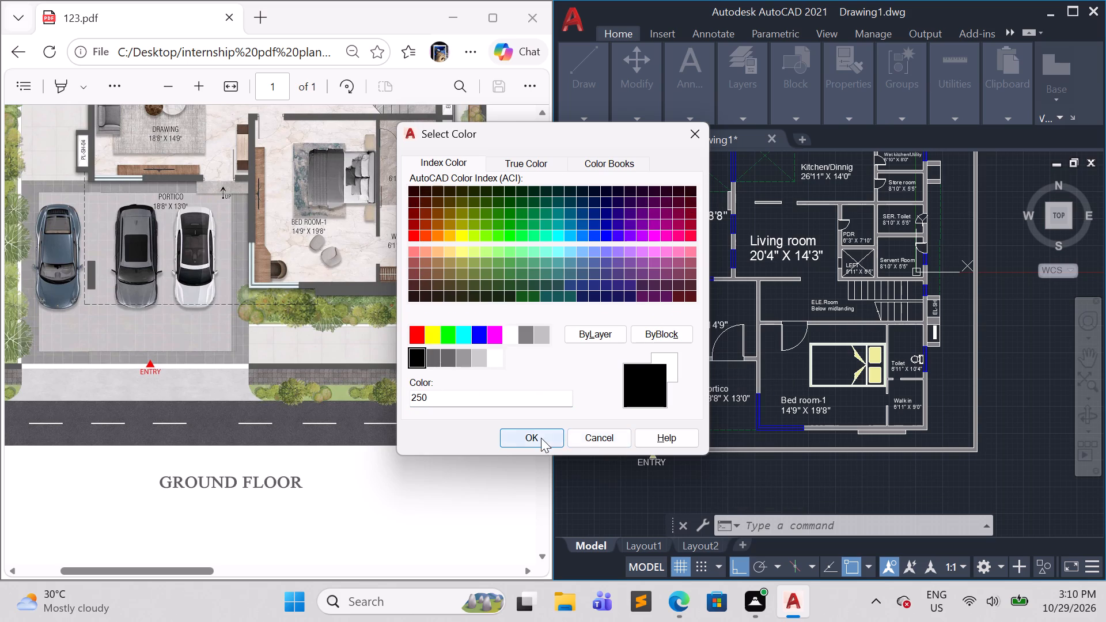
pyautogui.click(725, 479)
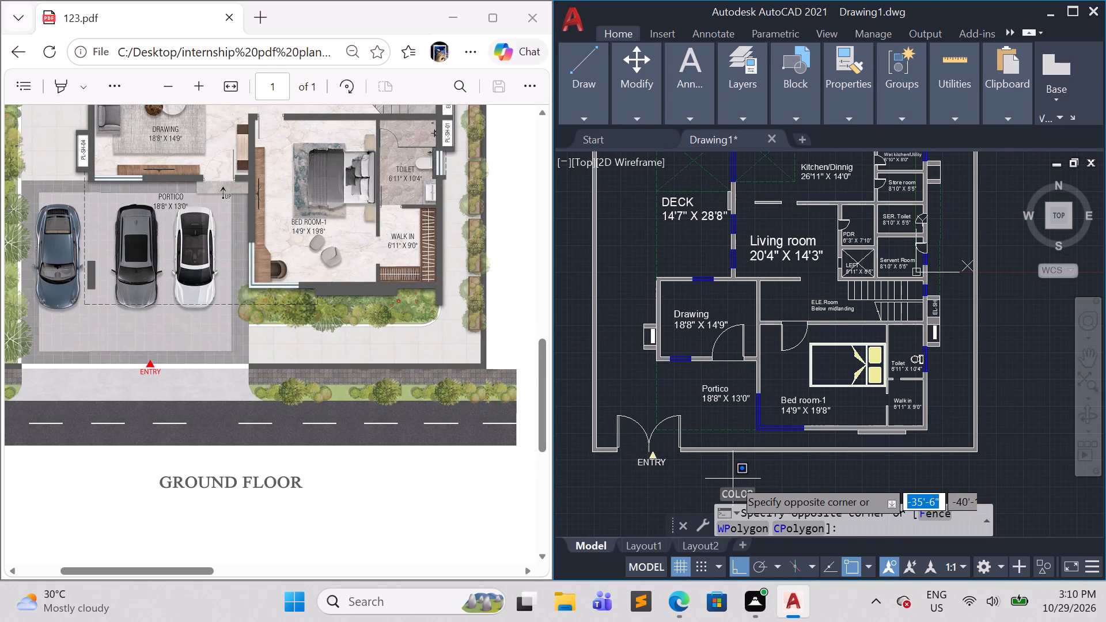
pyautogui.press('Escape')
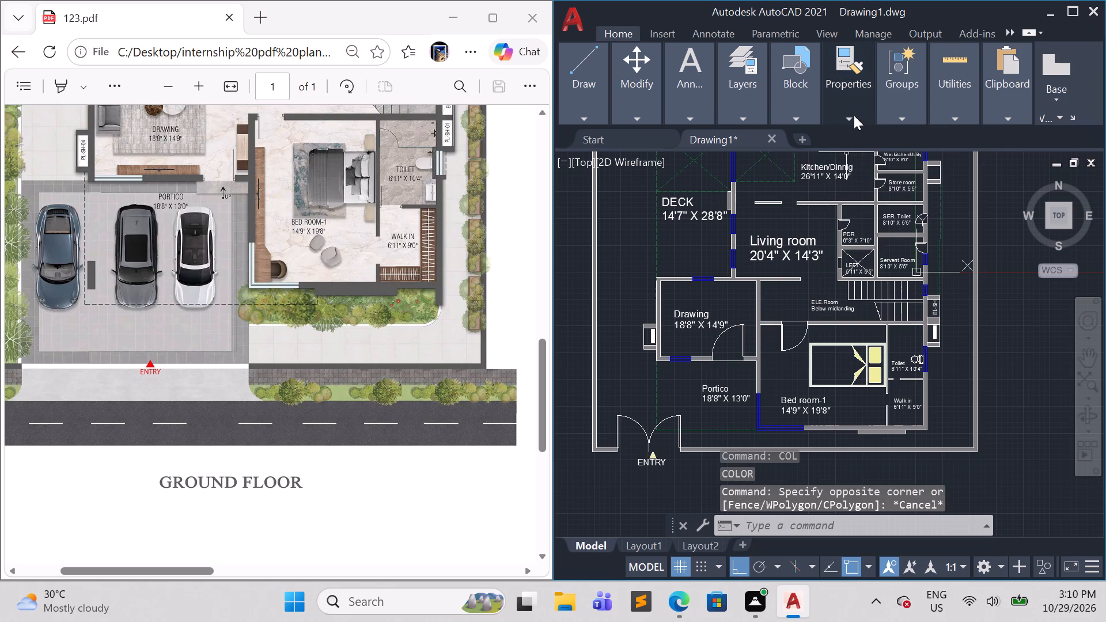
# Set the current object colour to black (0,0,0).
pyautogui.click(854, 115)
pyautogui.click(923, 132)
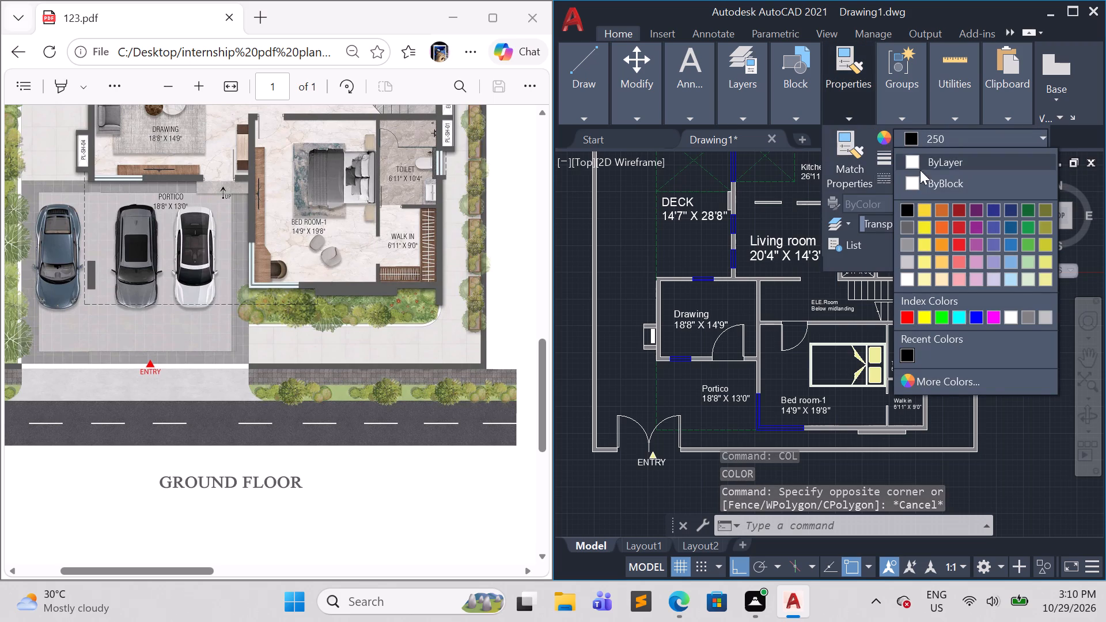
pyautogui.click(904, 209)
pyautogui.press('Escape')
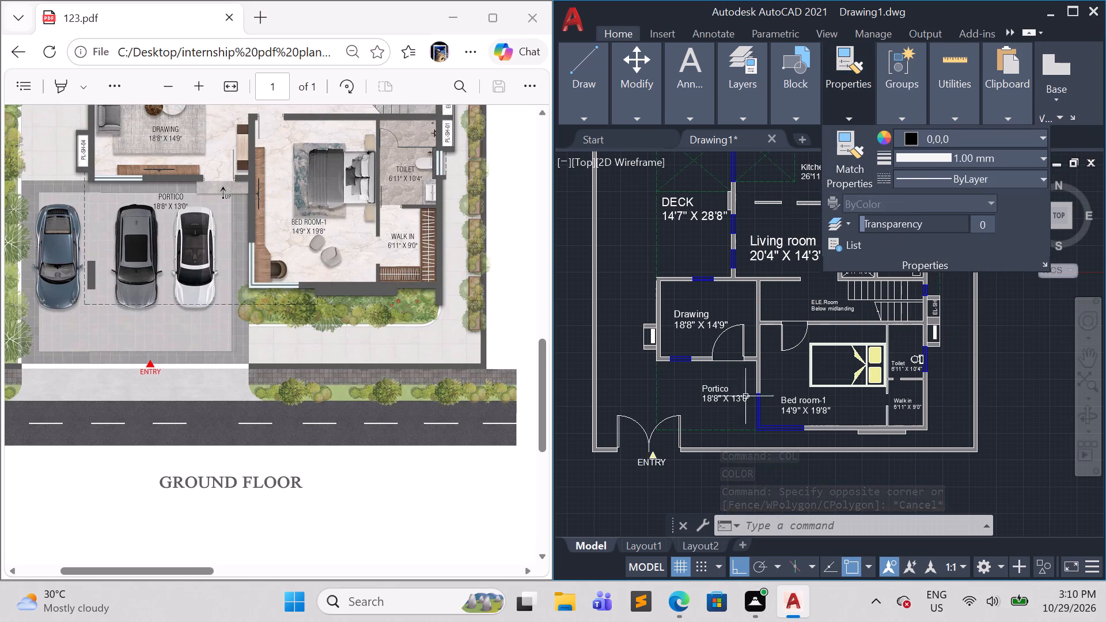
# Set the colour of the Portico label and its size text to index colour 250, then deselect them.
pyautogui.click(720, 411)
pyautogui.click(701, 381)
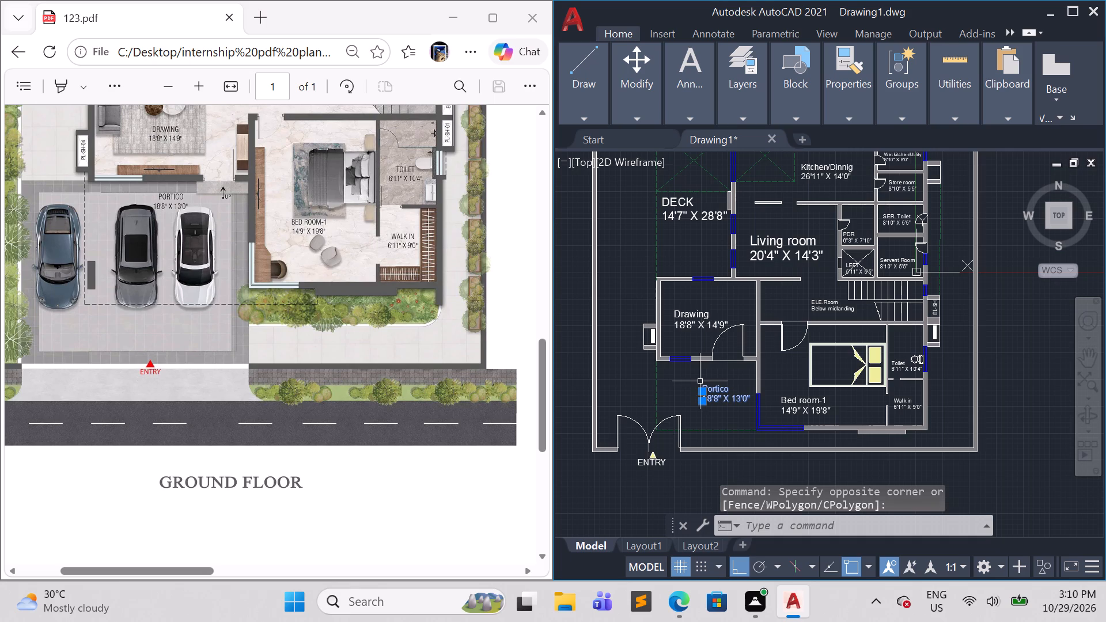
pyautogui.hotkey('ctrl', '1')
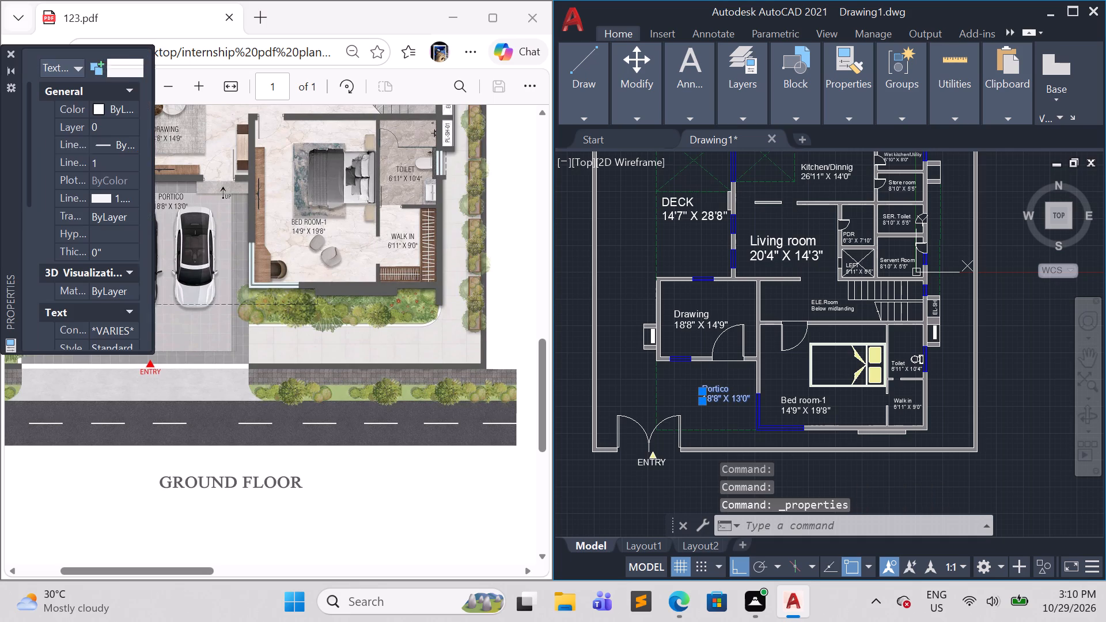
pyautogui.click(127, 109)
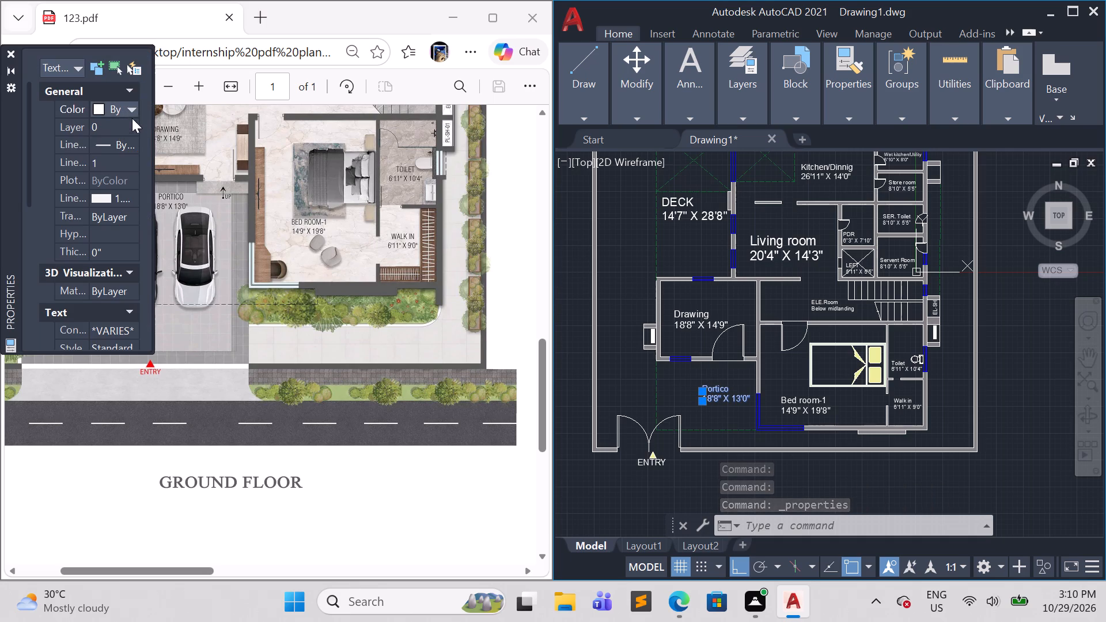
pyautogui.click(133, 112)
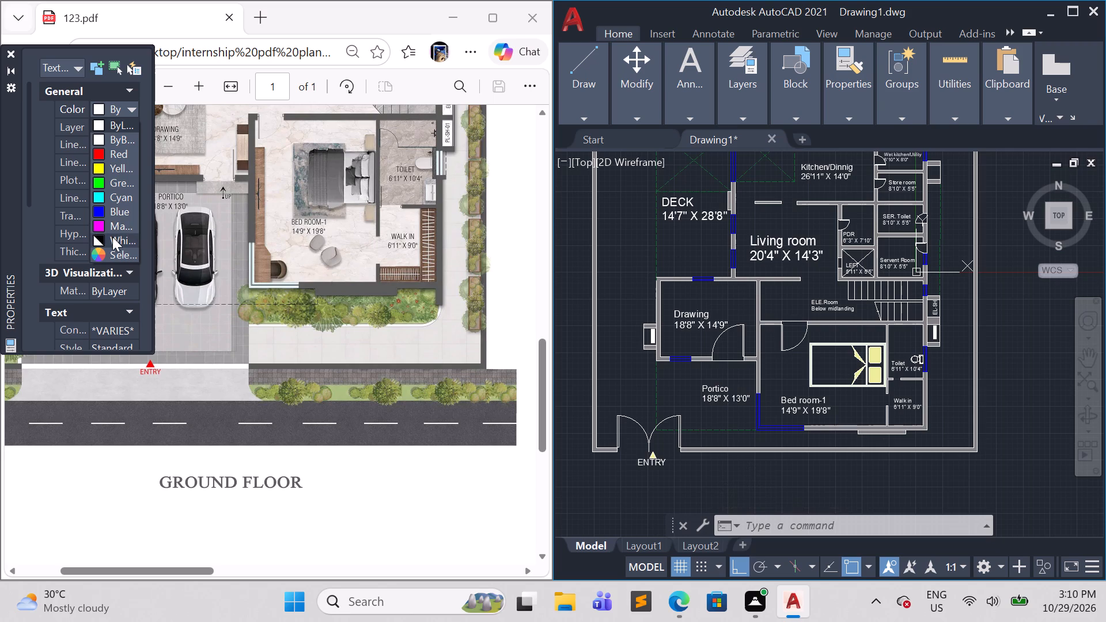
pyautogui.click(112, 237)
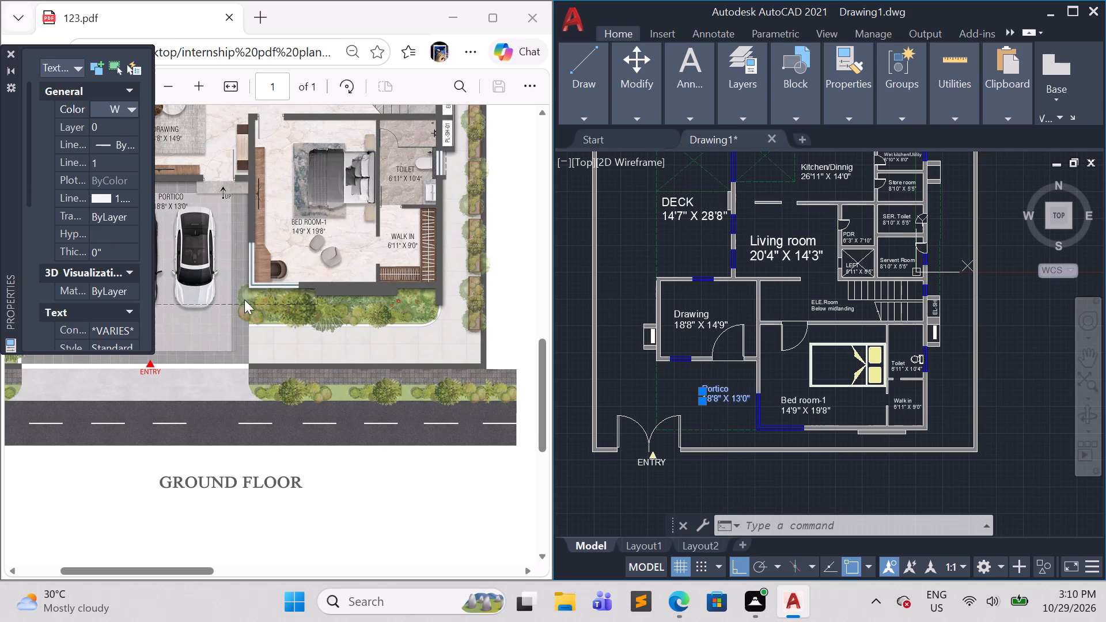
pyautogui.click(135, 105)
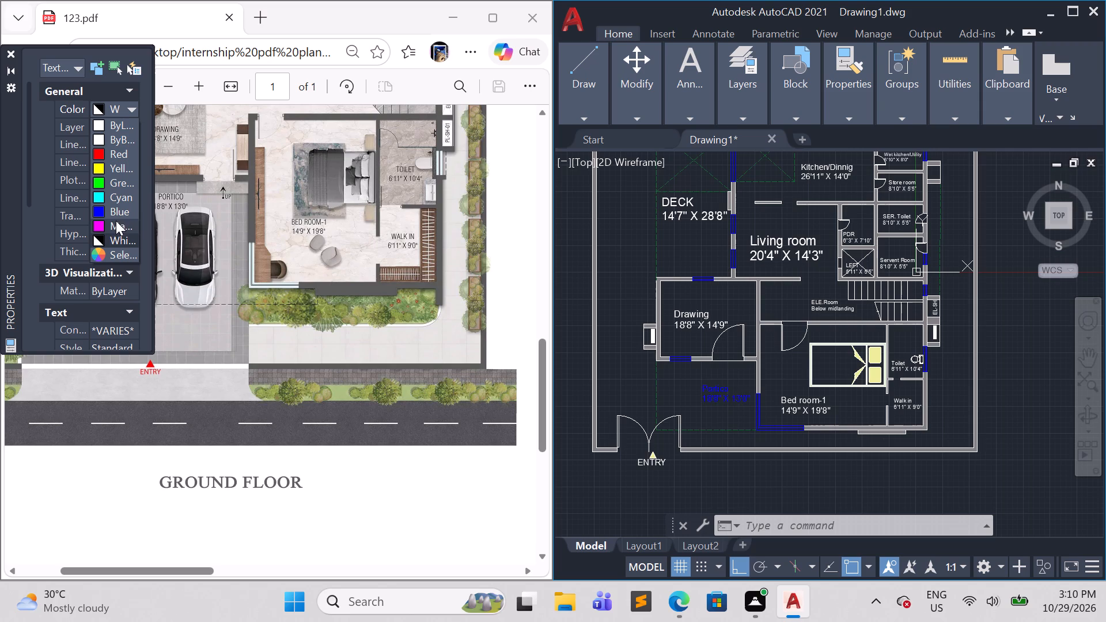
pyautogui.click(114, 251)
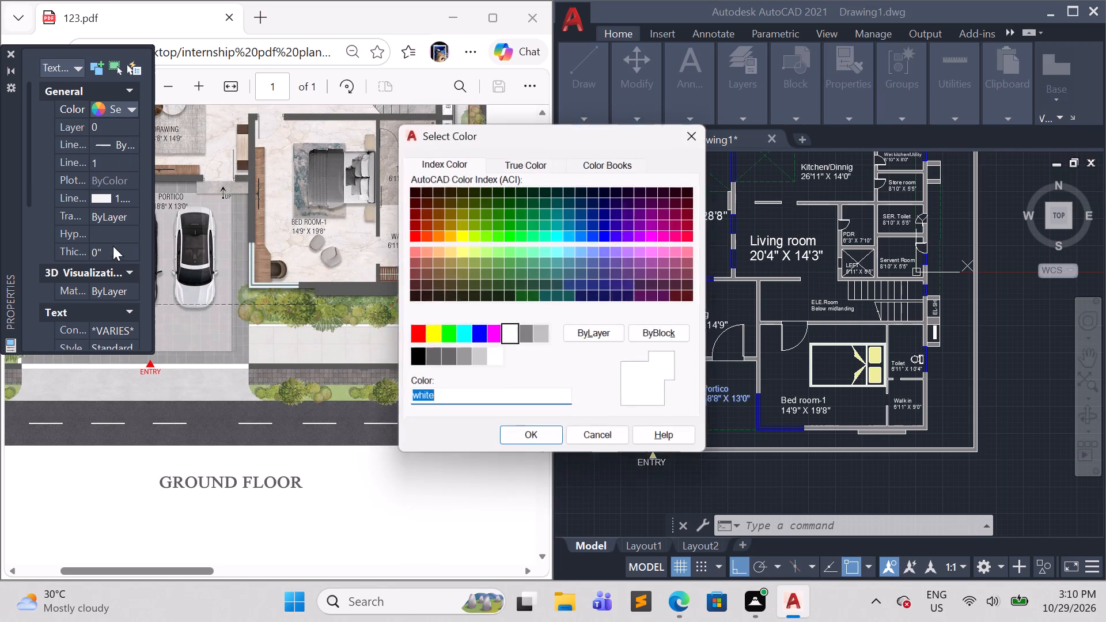
pyautogui.click(414, 352)
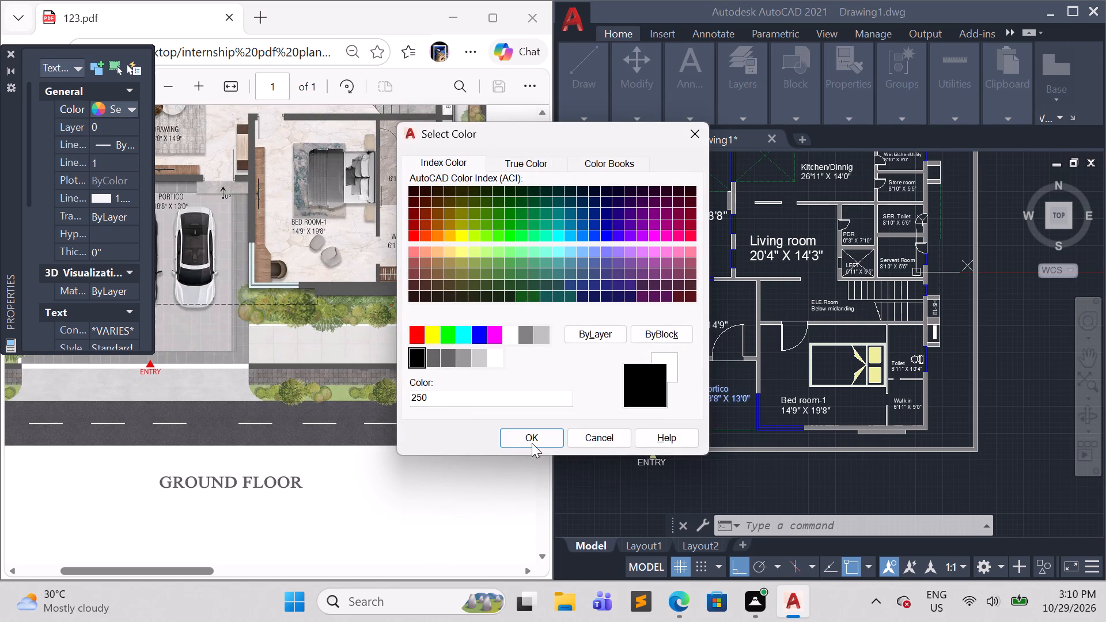
pyautogui.click(547, 435)
pyautogui.press('Escape')
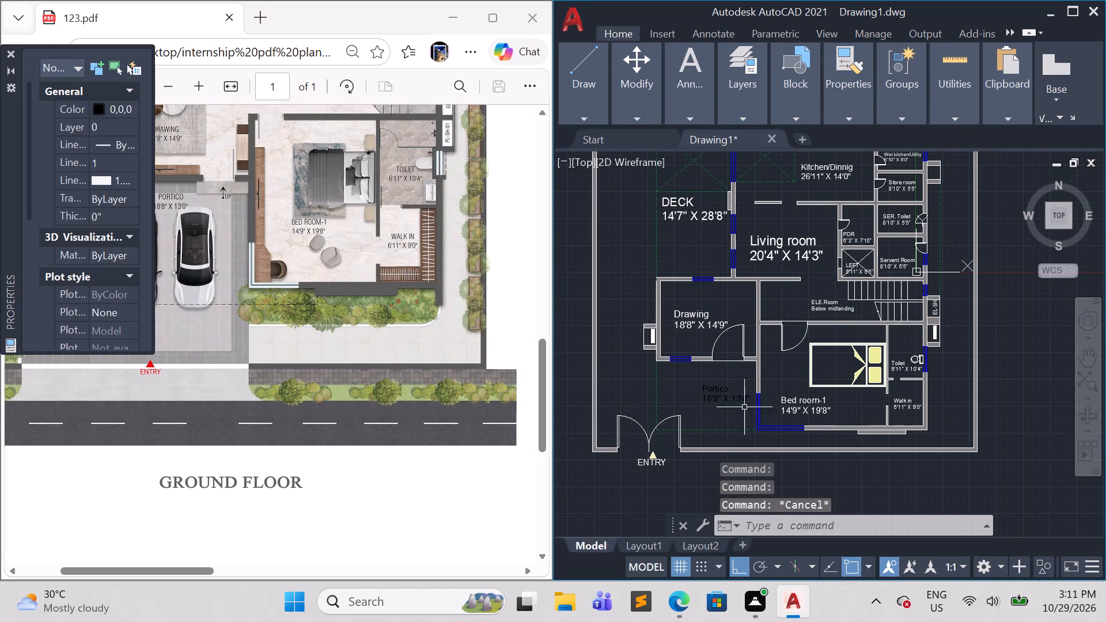
# Select the Bed room-1, Walk in and Toilet labels with their size texts, plus the EL-SH and PL-SH-01 shaft labels.
pyautogui.click(825, 418)
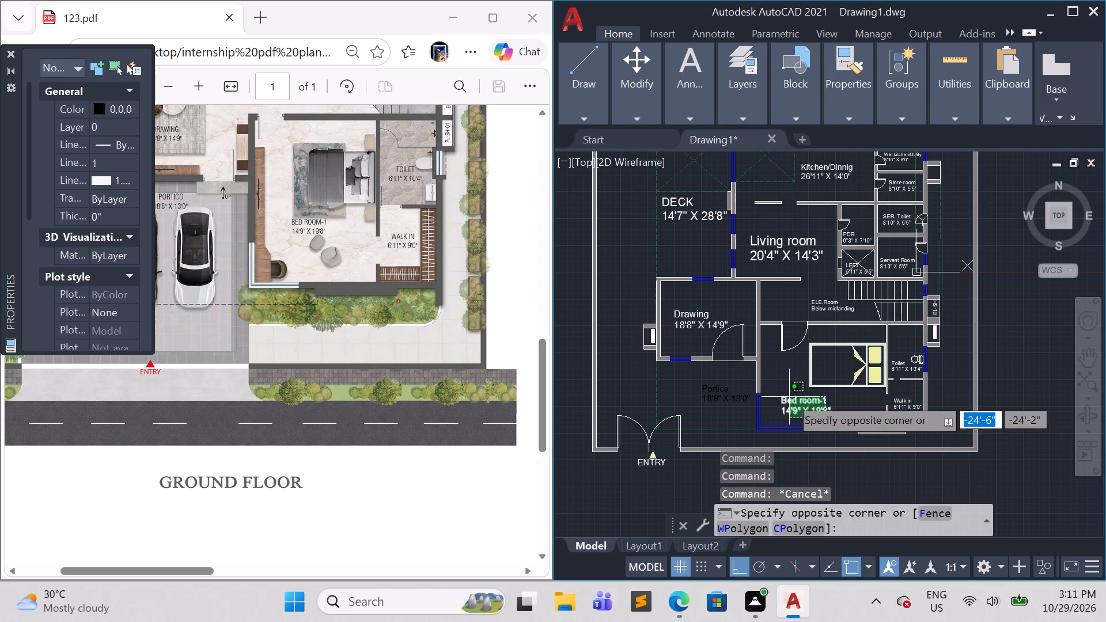
pyautogui.click(789, 397)
pyautogui.click(908, 411)
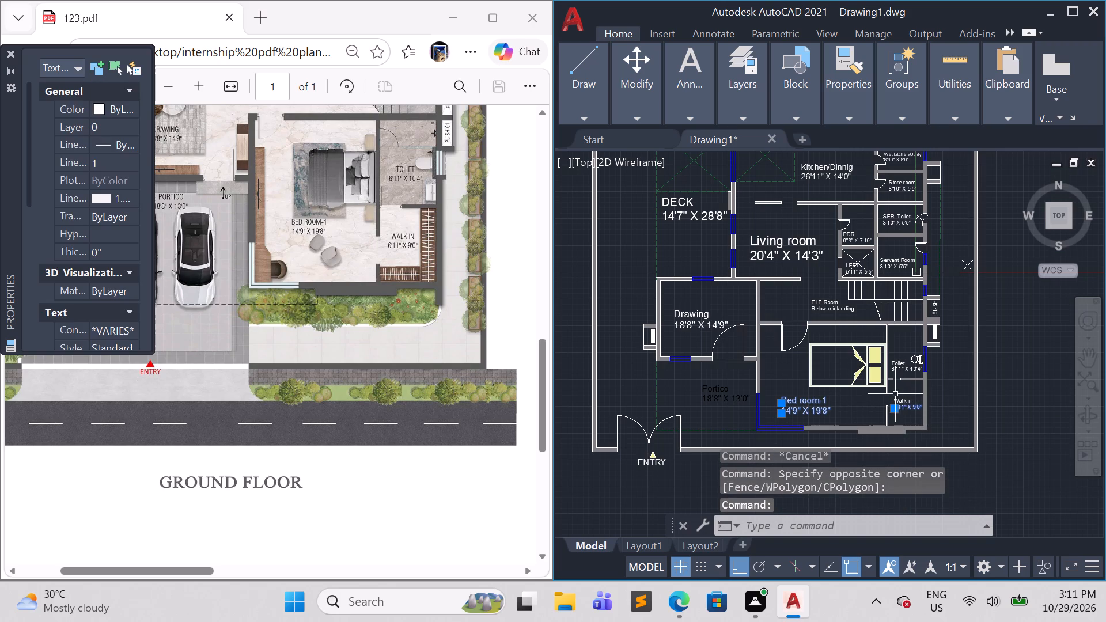
pyautogui.click(899, 399)
pyautogui.click(900, 366)
pyautogui.click(899, 365)
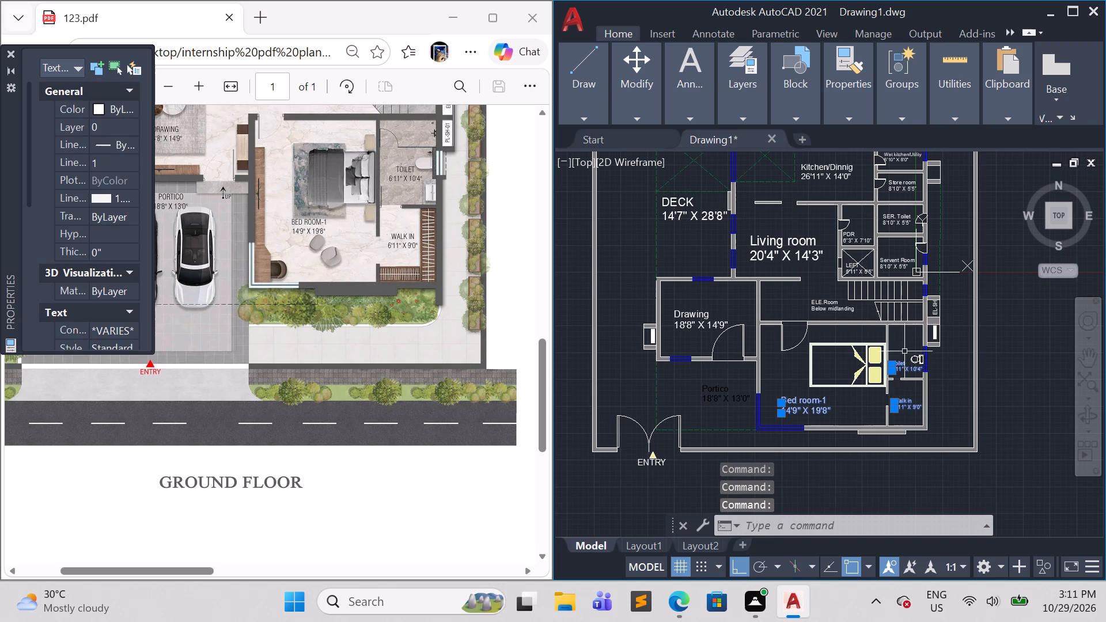
pyautogui.click(933, 310)
pyautogui.click(932, 332)
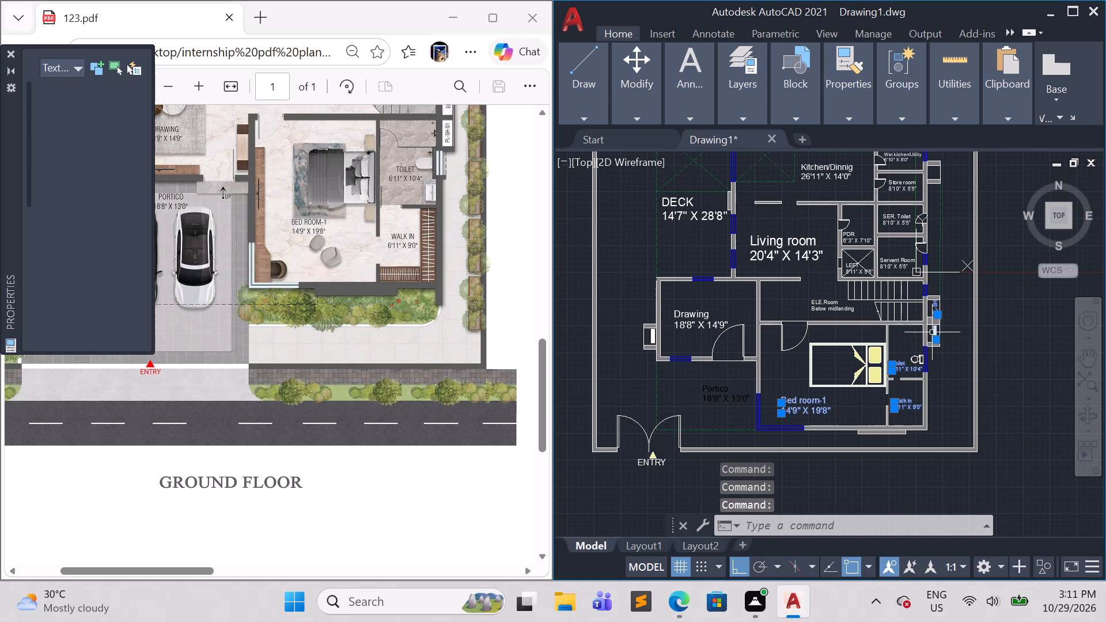
# Add the two-line ELE.Room Below midlanding label and the Drawing, Living room and DECK labels with their size texts to the selection.
pyautogui.scroll(3, 913, 335)
pyautogui.scroll(-3, 904, 325)
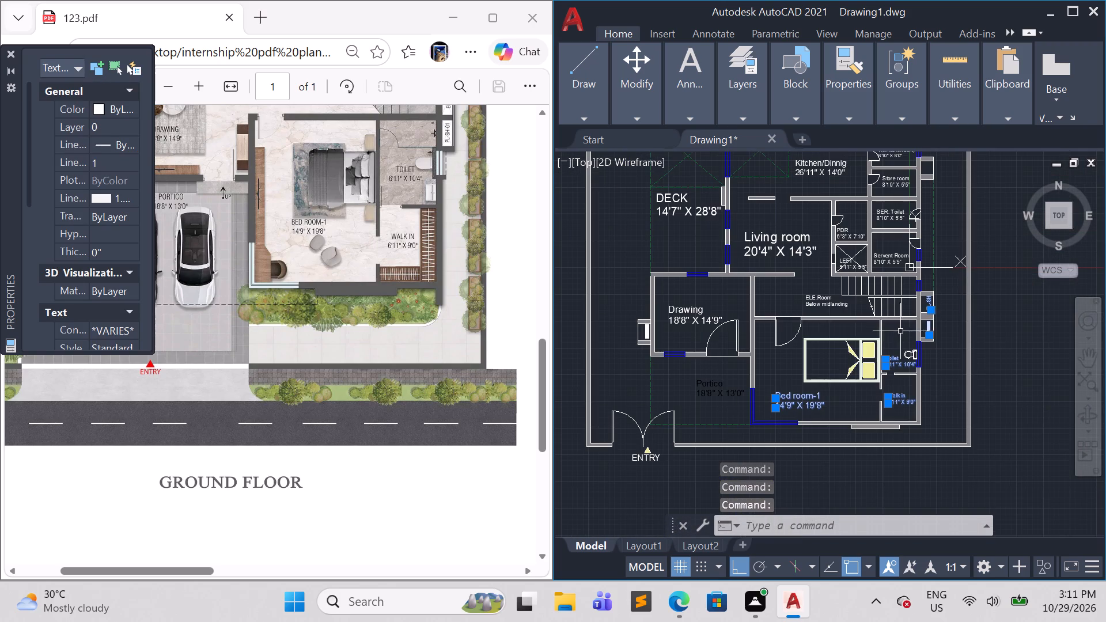
pyautogui.click(838, 310)
pyautogui.click(794, 290)
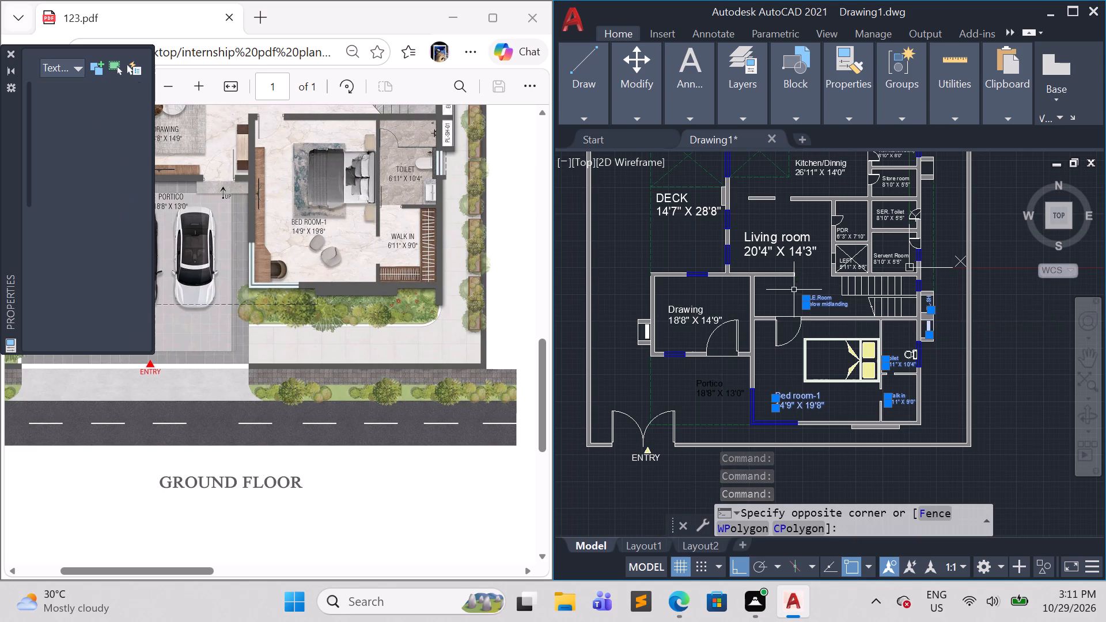
pyautogui.click(678, 332)
pyautogui.click(673, 306)
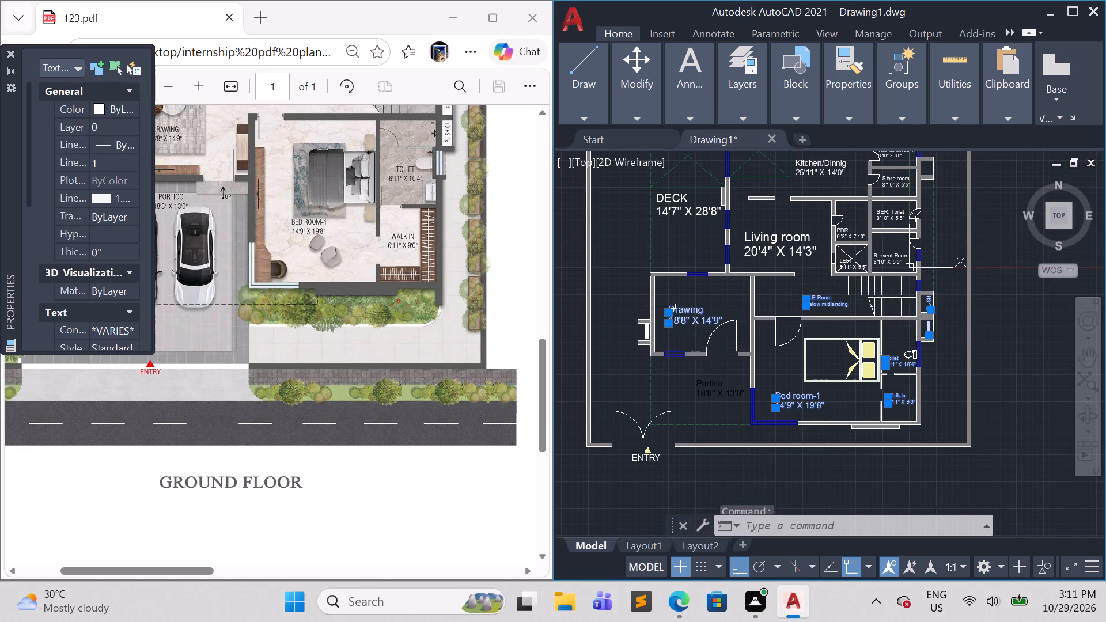
pyautogui.click(810, 263)
pyautogui.click(791, 238)
pyautogui.click(688, 216)
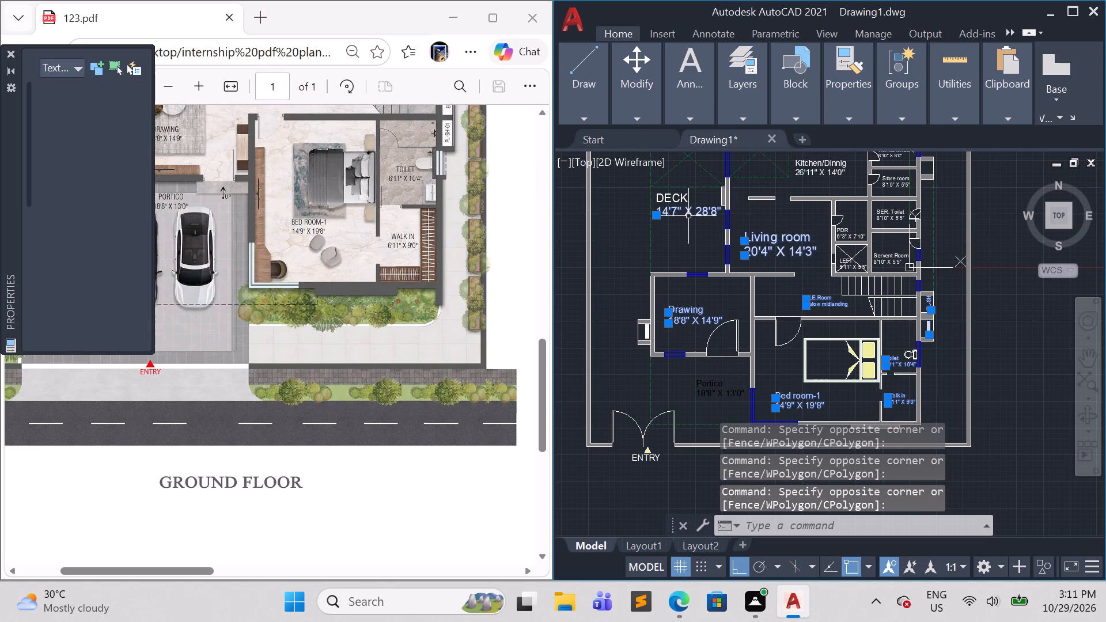
pyautogui.click(676, 200)
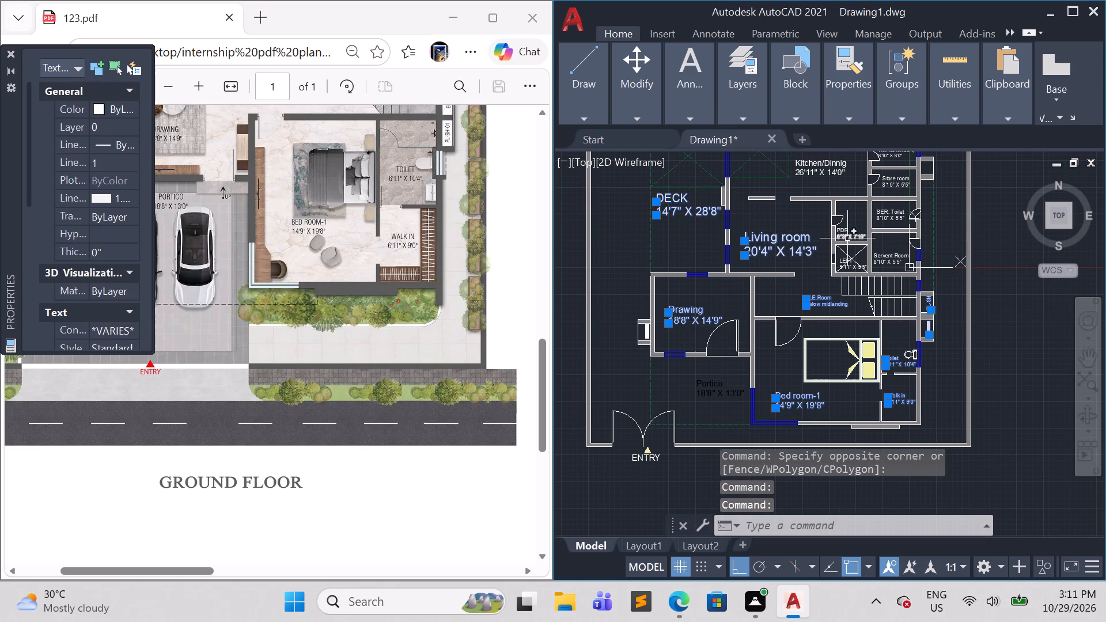
# Add the PDR, LEFT, Servent Room and SER. Toilet labels with their size texts, plus the Store room size text, to the selection.
pyautogui.click(847, 238)
pyautogui.click(846, 229)
pyautogui.click(846, 261)
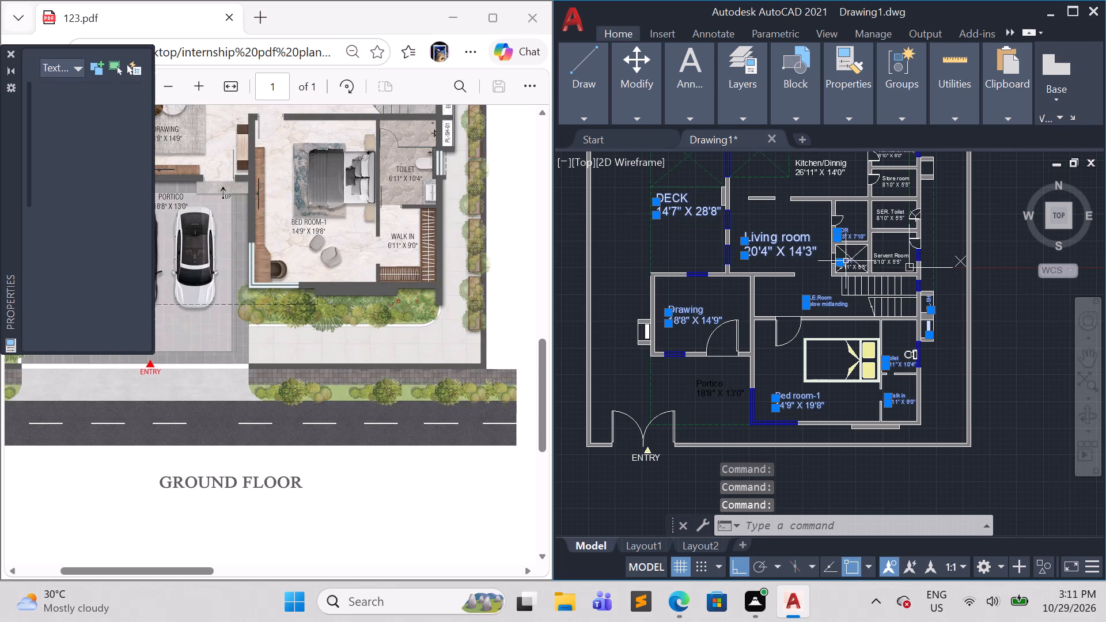
pyautogui.click(846, 268)
pyautogui.click(892, 264)
pyautogui.click(884, 253)
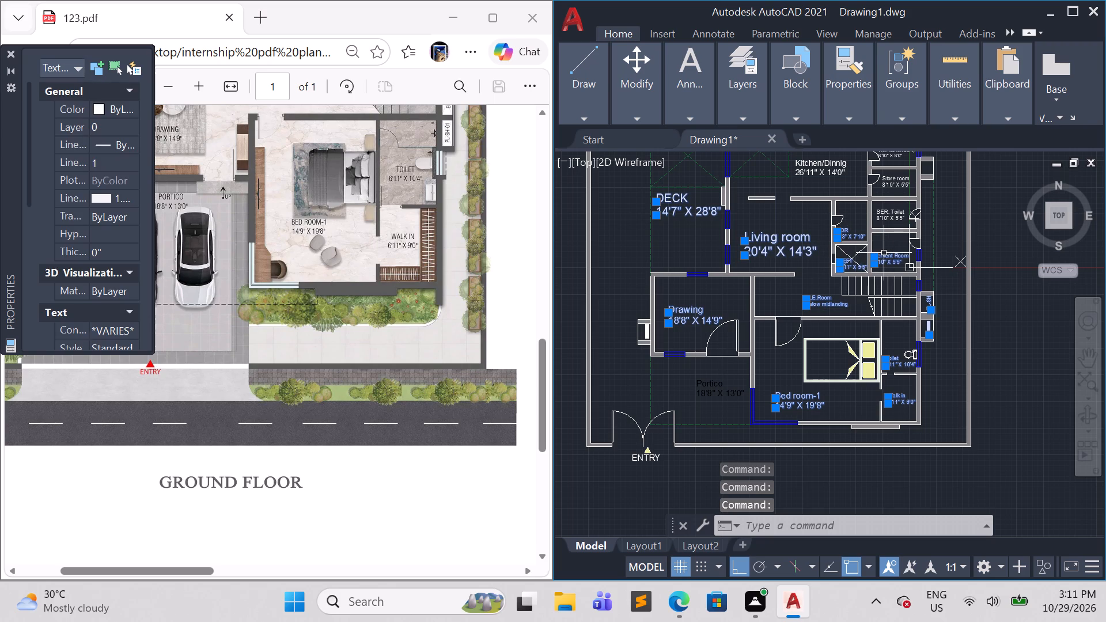
pyautogui.click(884, 221)
pyautogui.click(882, 215)
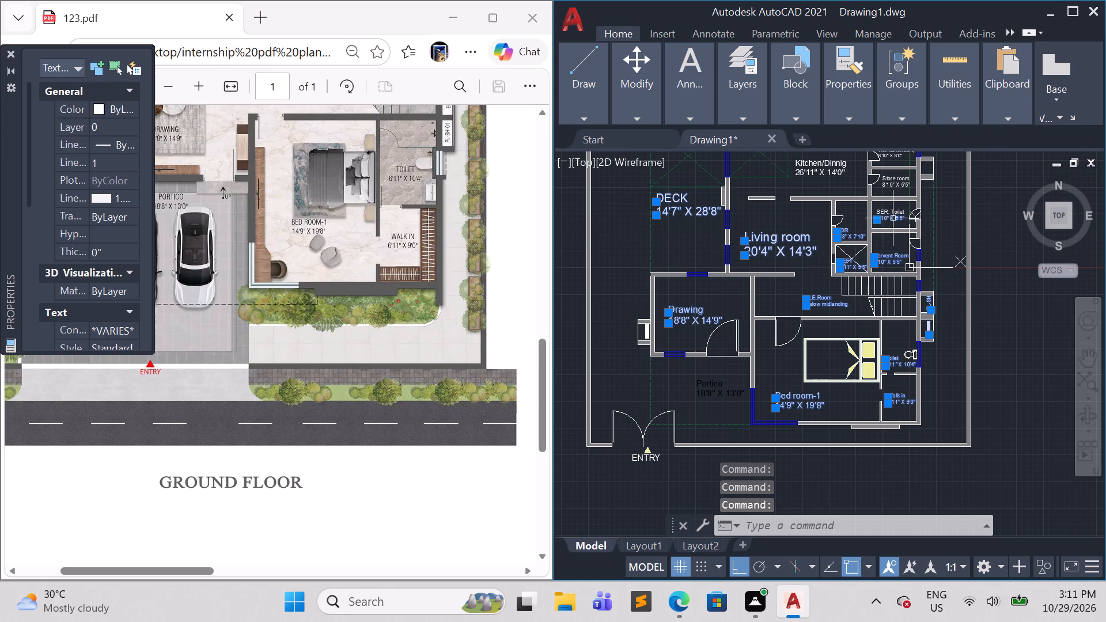
pyautogui.click(892, 210)
pyautogui.click(888, 183)
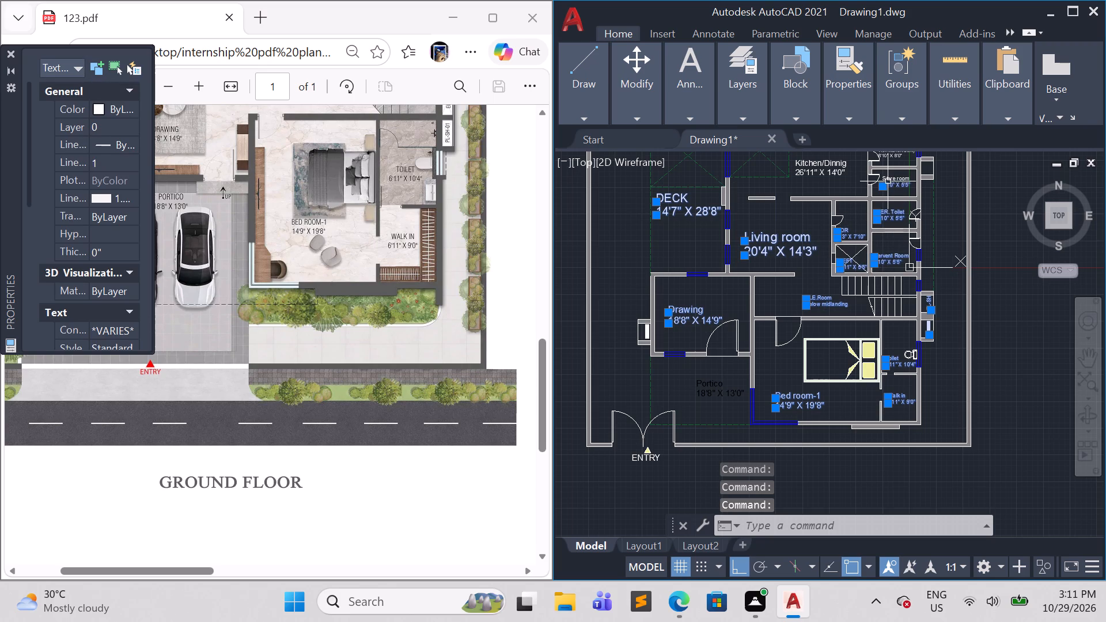
pyautogui.click(888, 180)
pyautogui.click(893, 180)
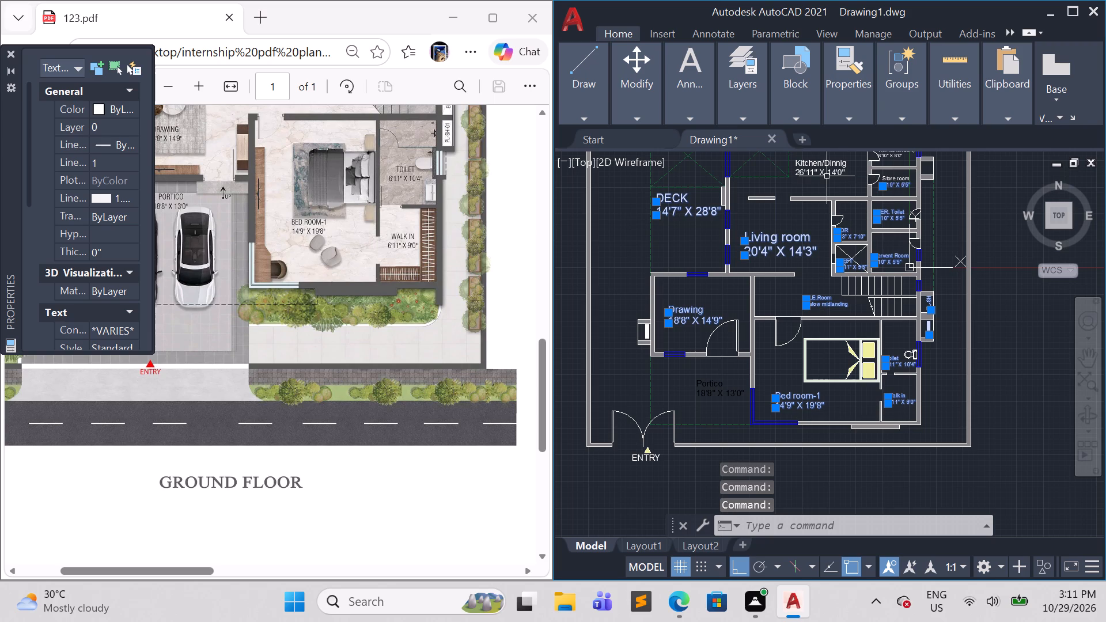
# Add the Kitchen/Dinnig and Wet kitchen/Utility labels with their size texts, plus the Store room name, to the selection.
pyautogui.click(839, 180)
pyautogui.click(829, 165)
pyautogui.scroll(2, 893, 184)
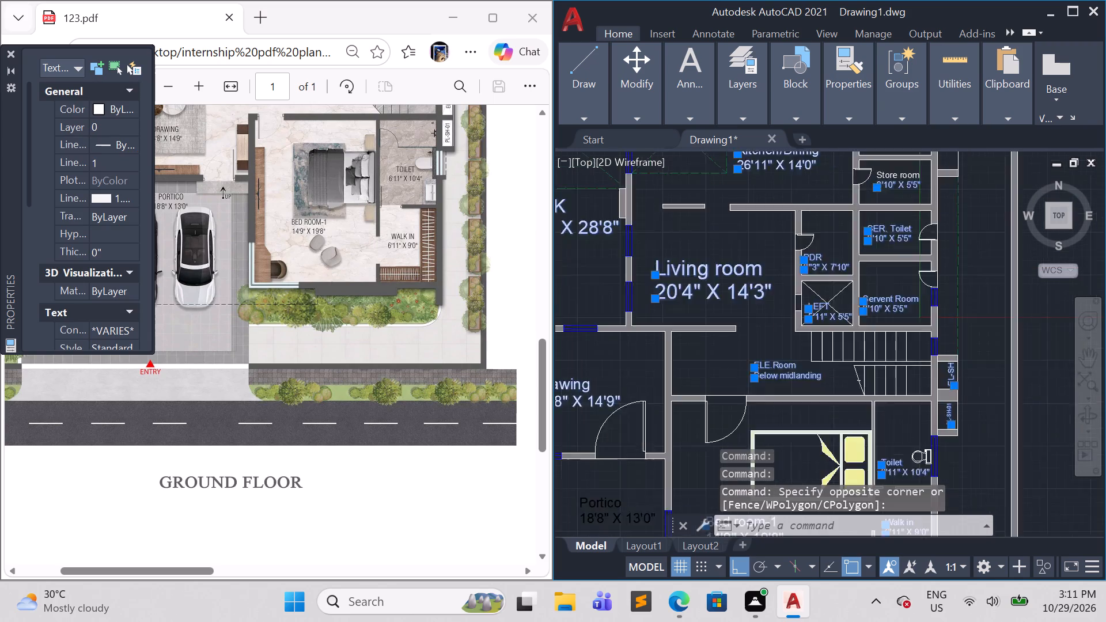
pyautogui.scroll(1, 893, 184)
pyautogui.moveTo(913, 265); pyautogui.dragTo(913, 423, button='middle')
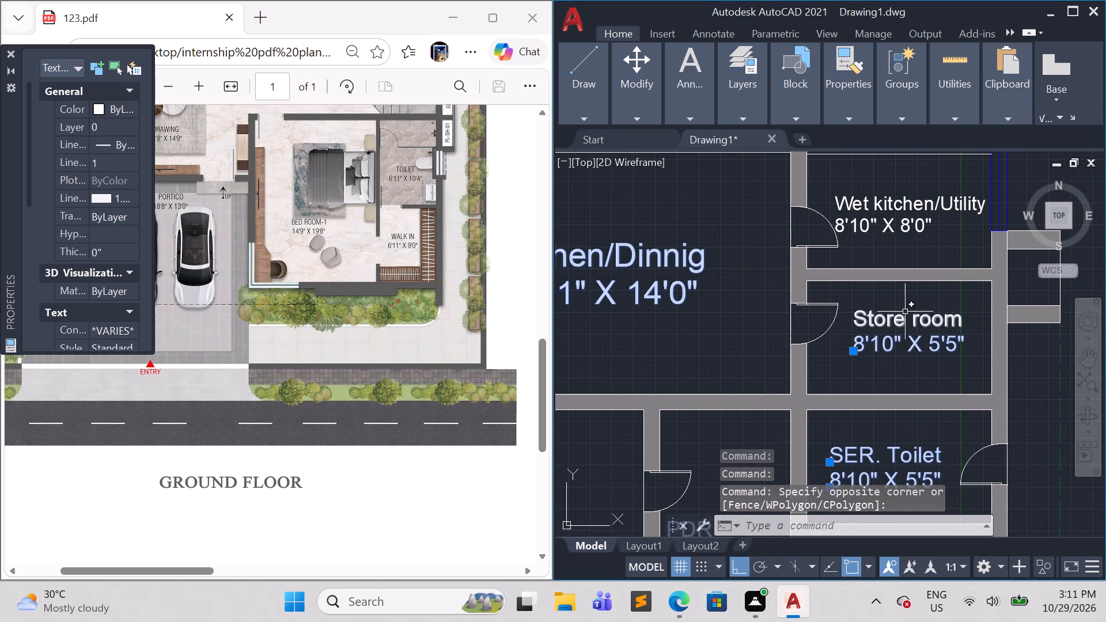
pyautogui.click(905, 316)
pyautogui.click(927, 235)
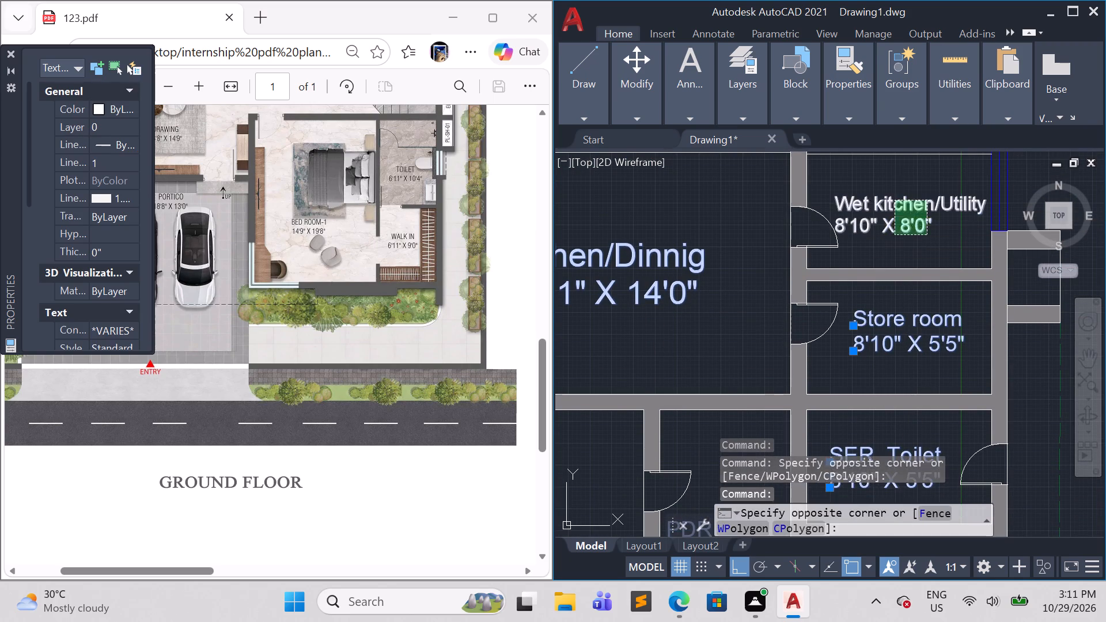
pyautogui.click(895, 200)
# Add the PL-SH-03 and PL-SH-04 shaft labels to the selection.
pyautogui.scroll(-4, 909, 271)
pyautogui.scroll(1, 921, 236)
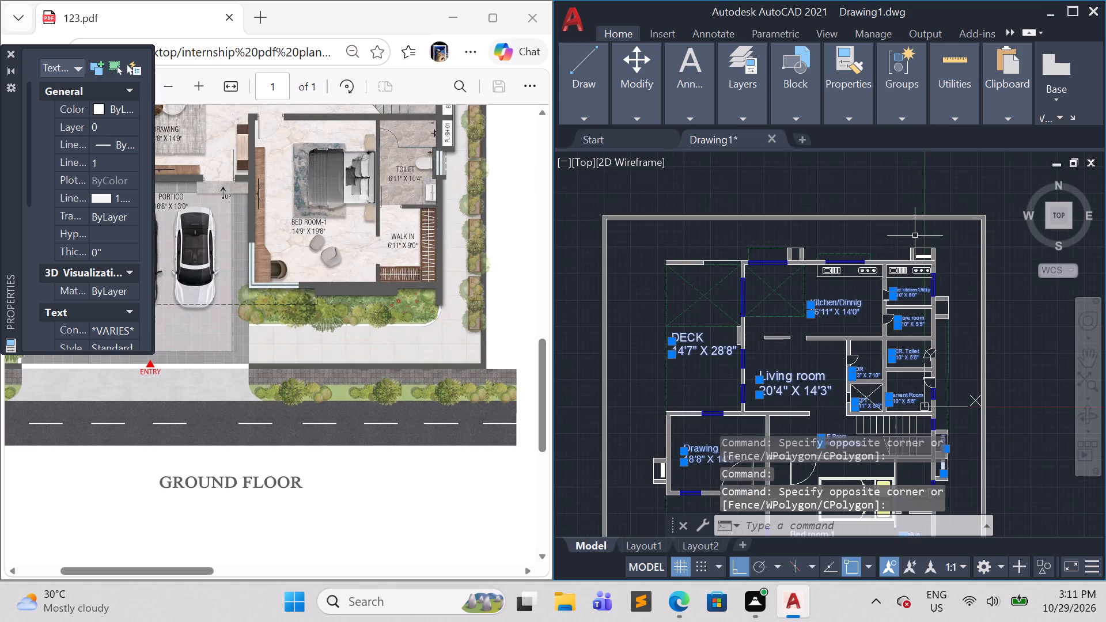
pyautogui.scroll(3, 915, 236)
pyautogui.click(947, 317)
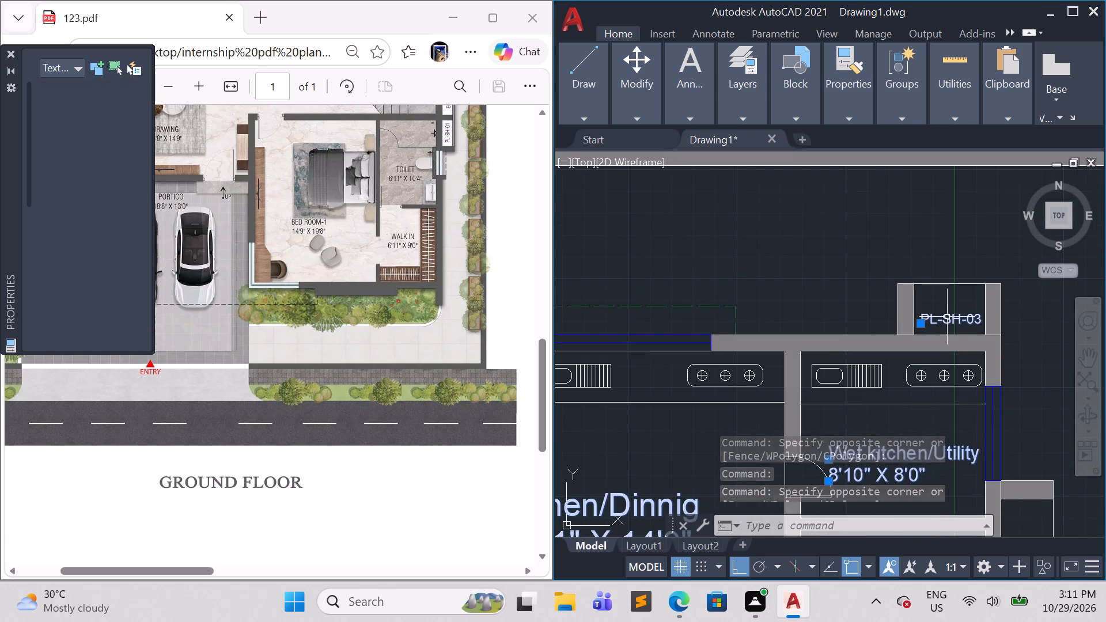
pyautogui.scroll(-5, 943, 323)
pyautogui.scroll(1, 895, 371)
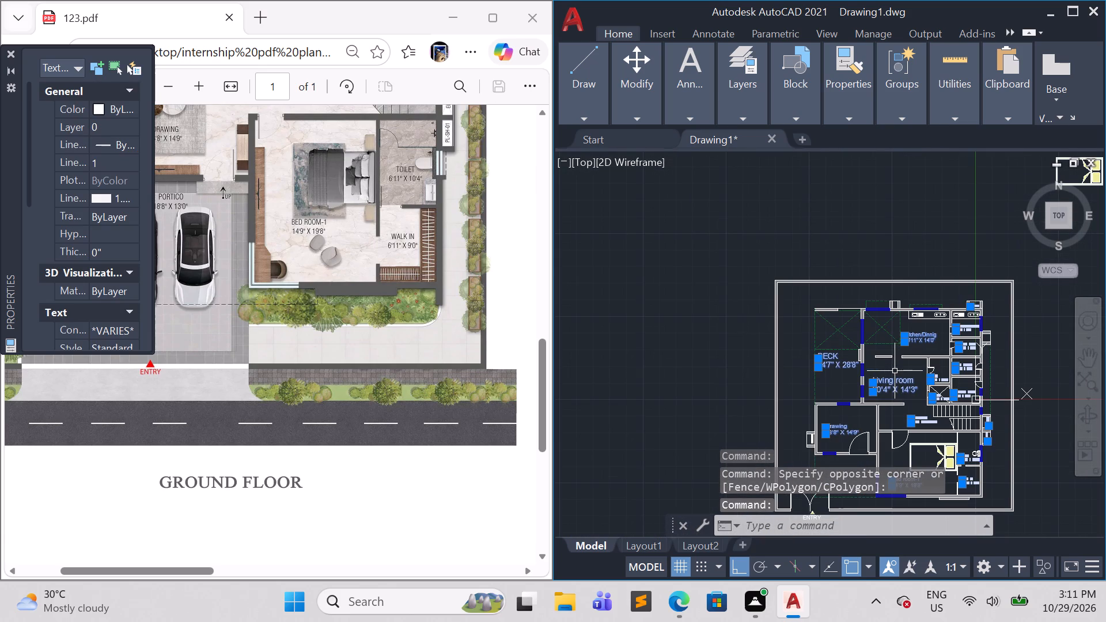
pyautogui.scroll(3, 800, 441)
pyautogui.click(849, 439)
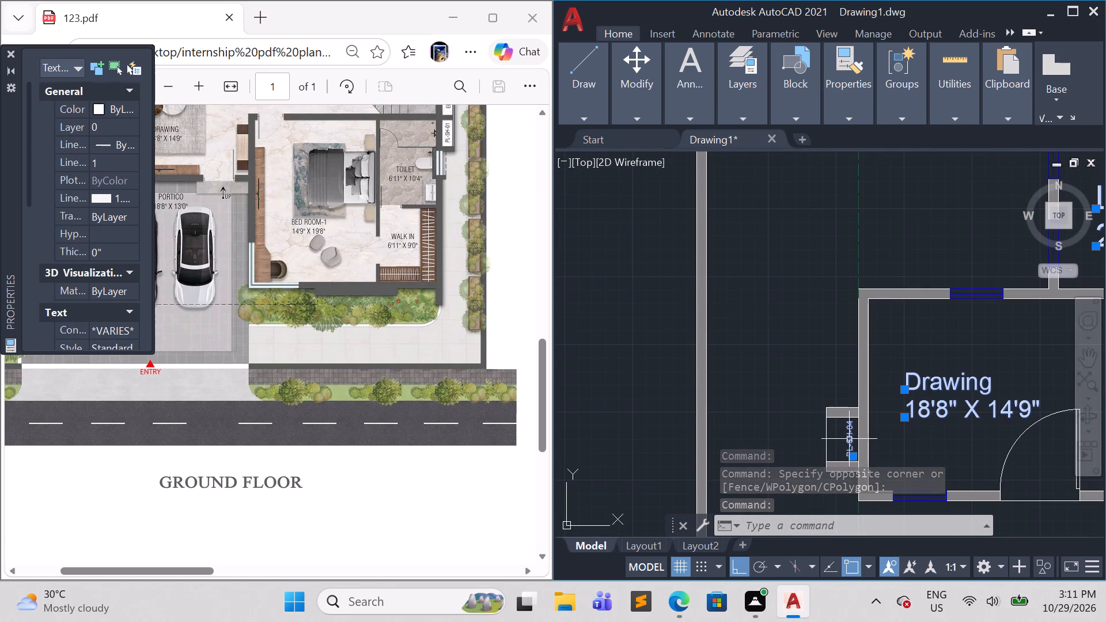
# Set the colour of all the selected room and shaft labels to black (0,0,0), then deselect them.
pyautogui.scroll(-4, 860, 453)
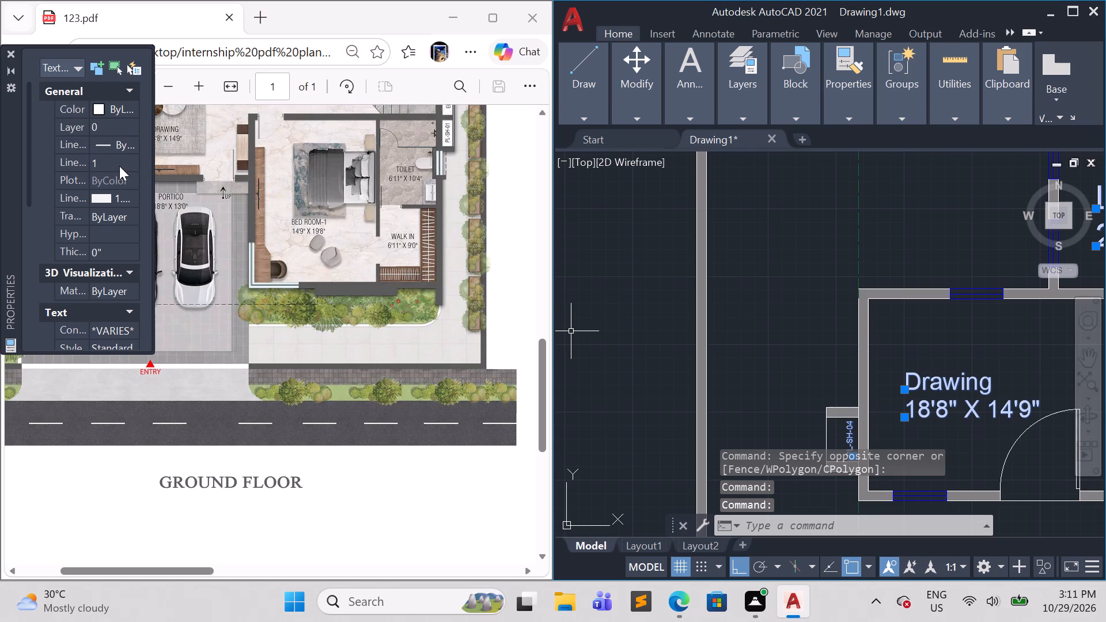
pyautogui.click(130, 108)
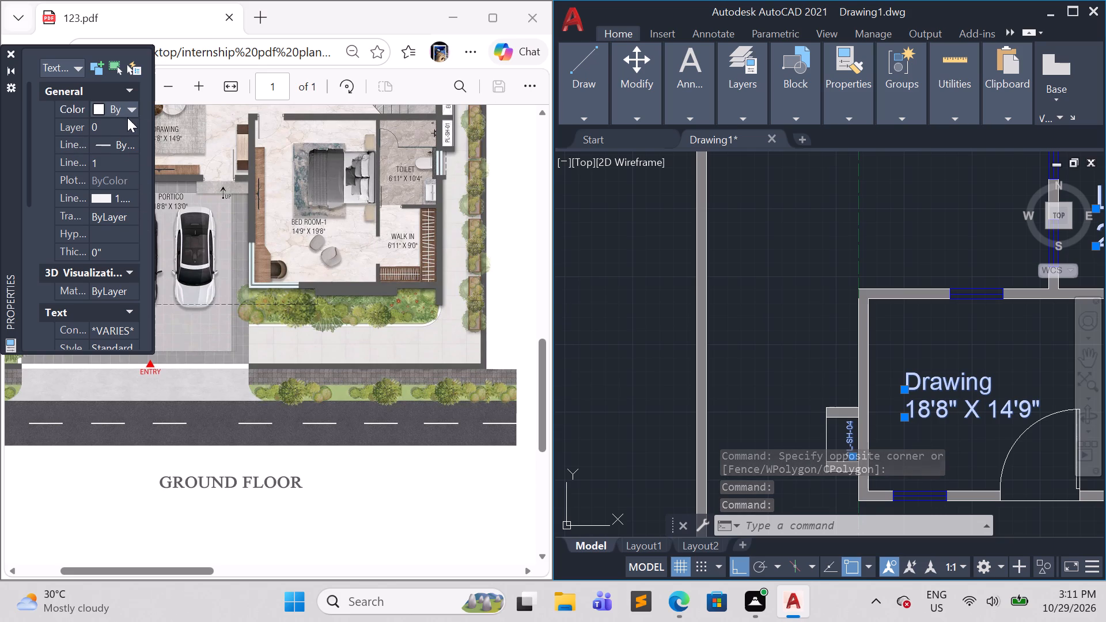
pyautogui.click(127, 112)
pyautogui.click(108, 259)
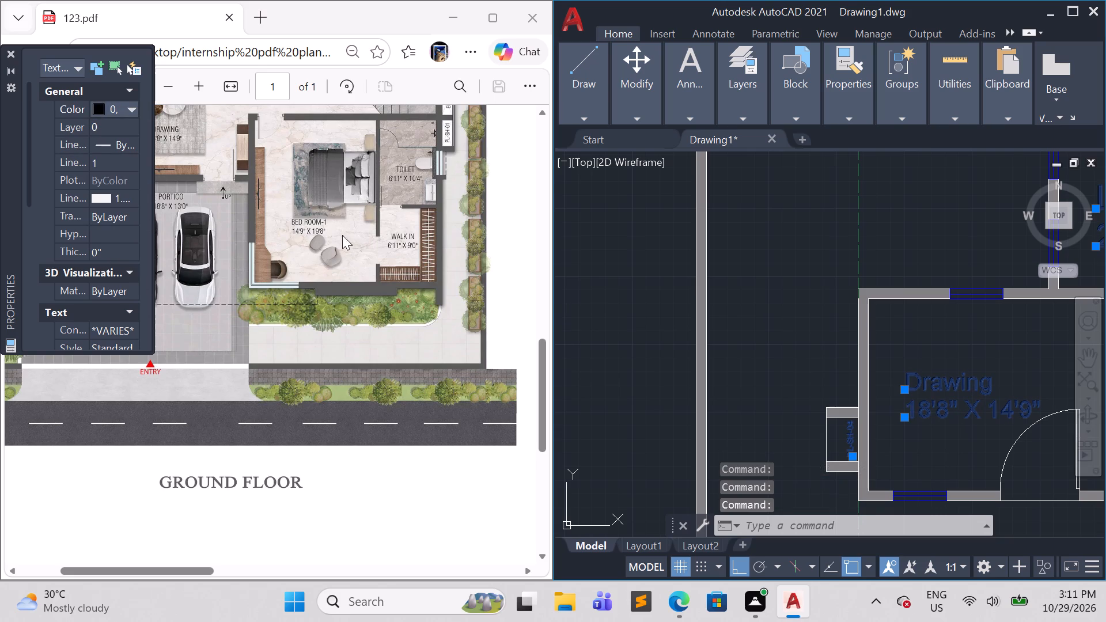
pyautogui.click(744, 288)
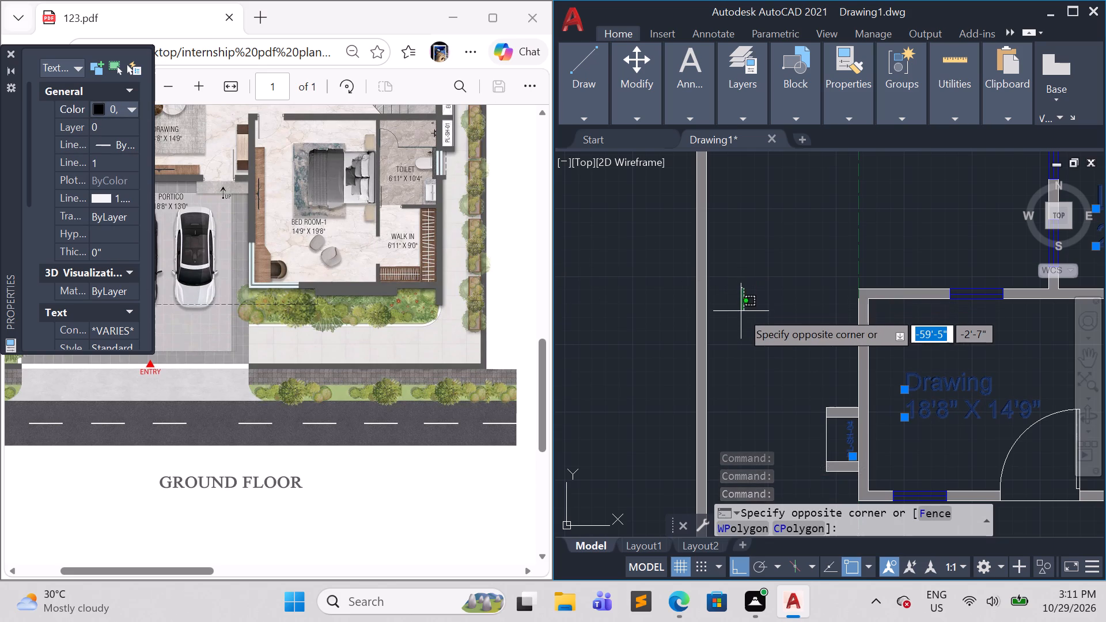
pyautogui.press('Escape')
pyautogui.press('Escape')
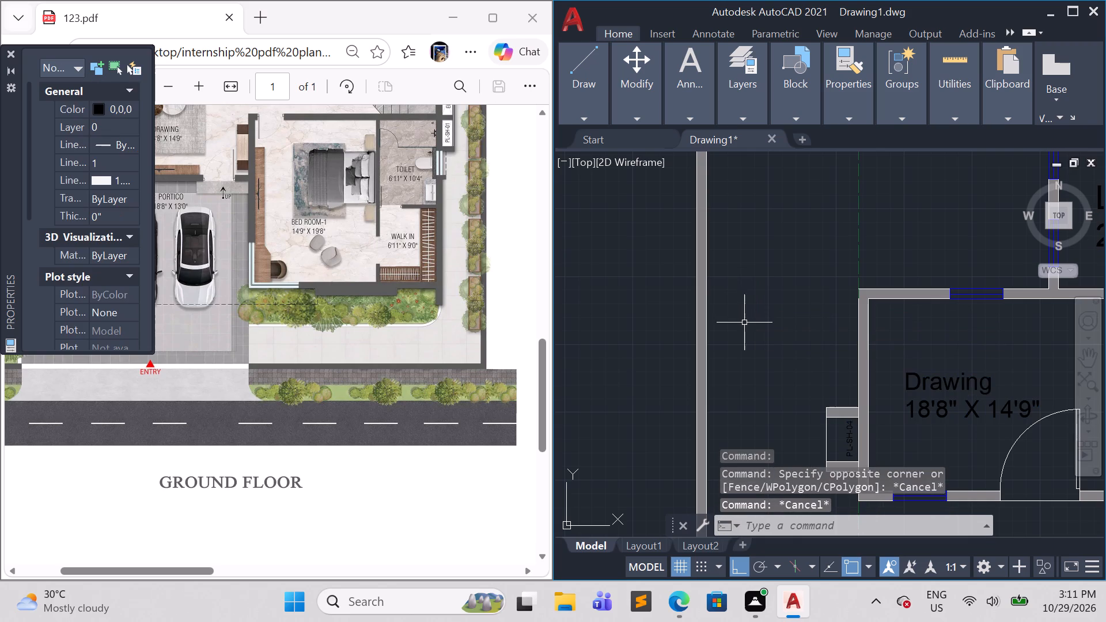
# Set the colour of the ENTRY label below the gate to black (0,0,0), then deselect it.
pyautogui.scroll(-2, 744, 323)
pyautogui.scroll(-1, 857, 388)
pyautogui.press('Escape')
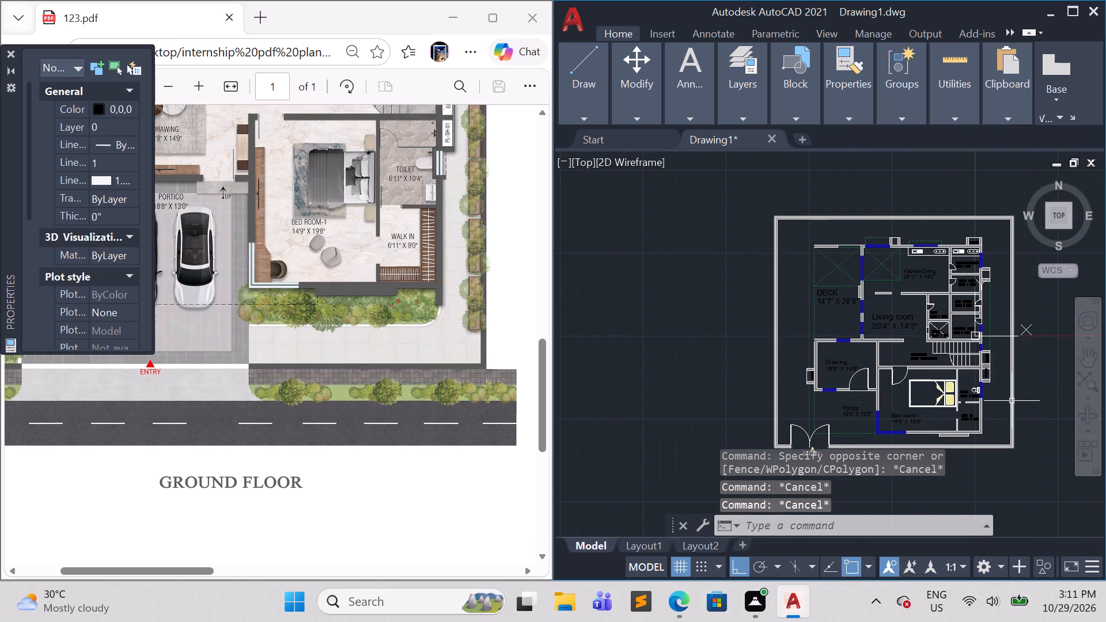
pyautogui.scroll(1, 1007, 409)
pyautogui.moveTo(992, 408); pyautogui.dragTo(946, 436, button='middle')
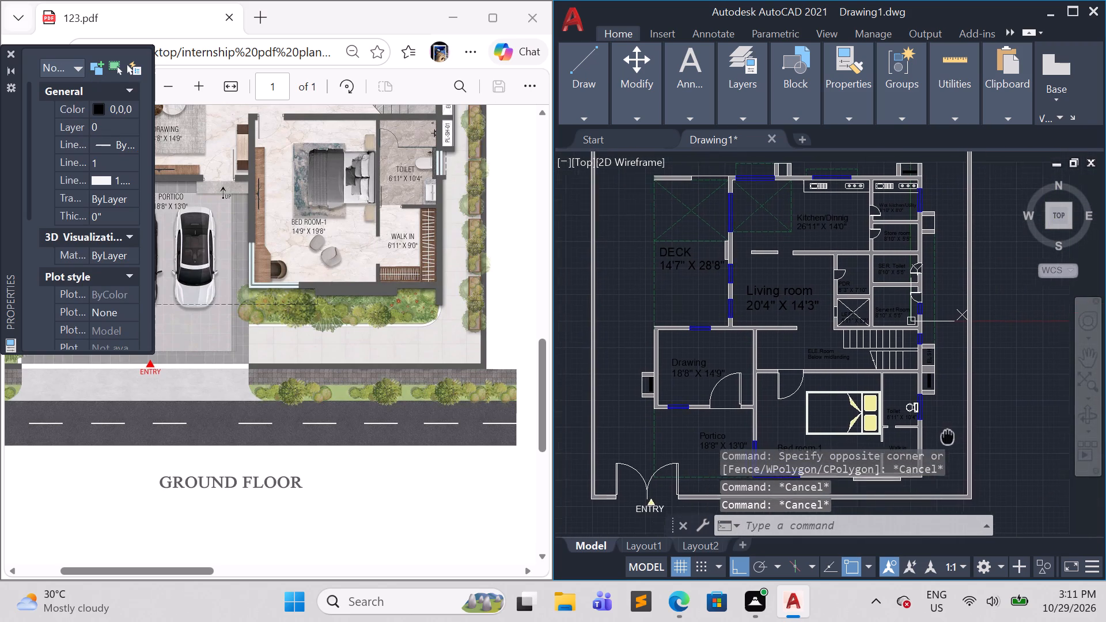
pyautogui.moveTo(946, 436); pyautogui.dragTo(919, 435, button='middle')
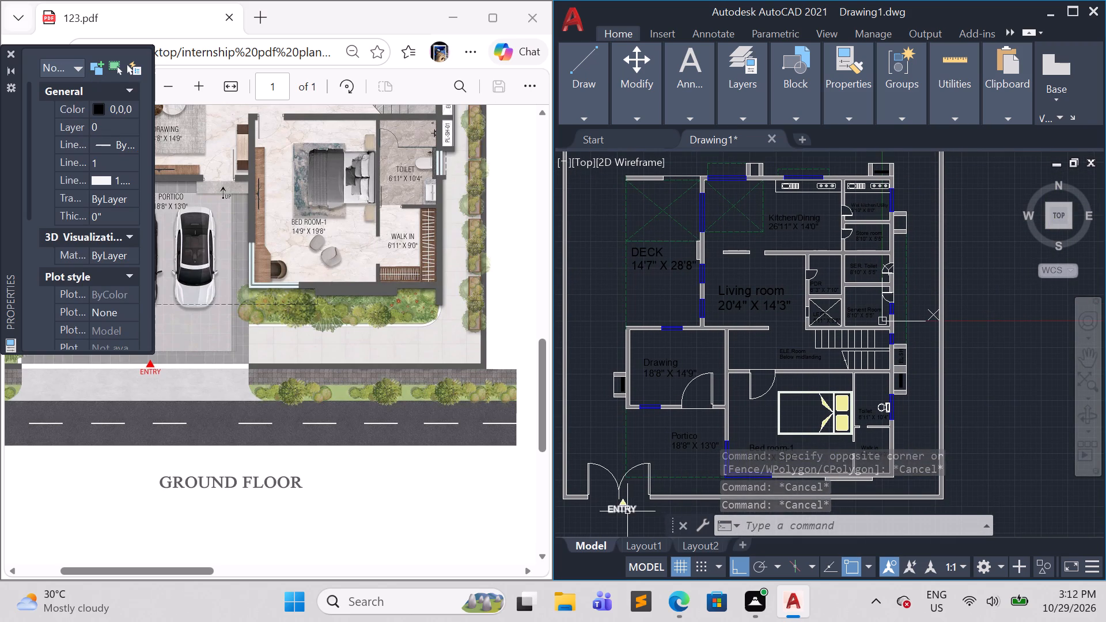
pyautogui.click(624, 511)
pyautogui.click(127, 110)
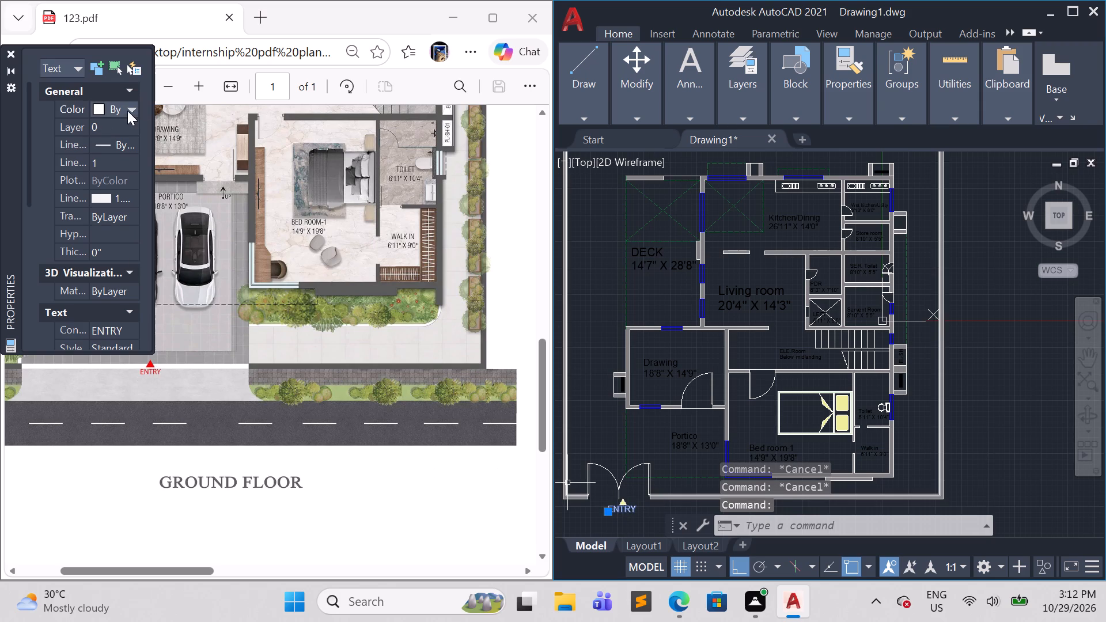
pyautogui.click(131, 107)
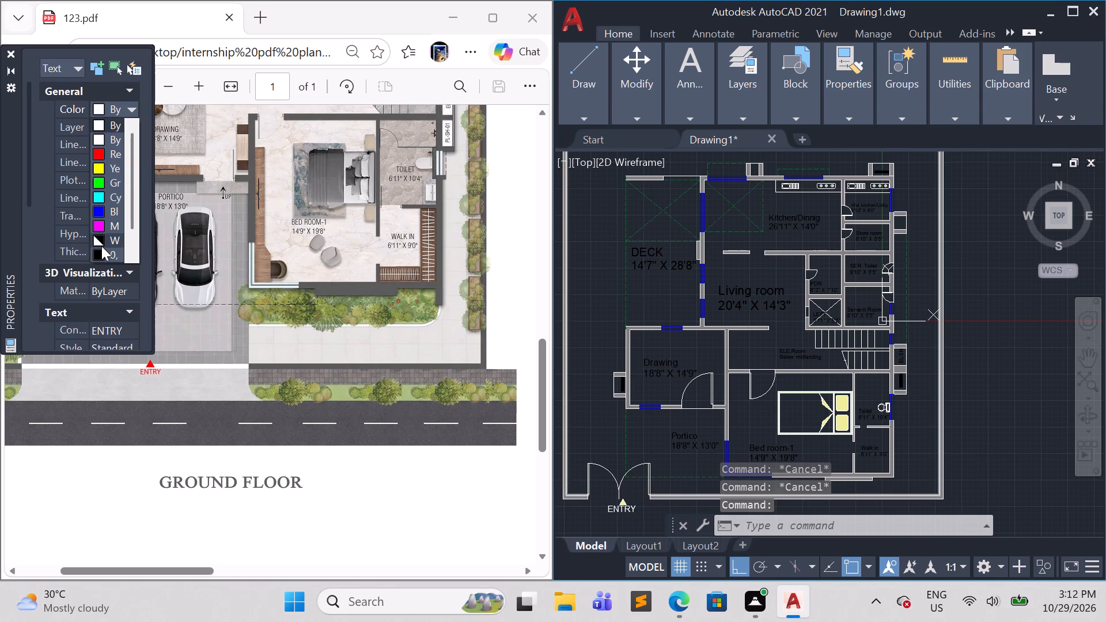
pyautogui.click(107, 257)
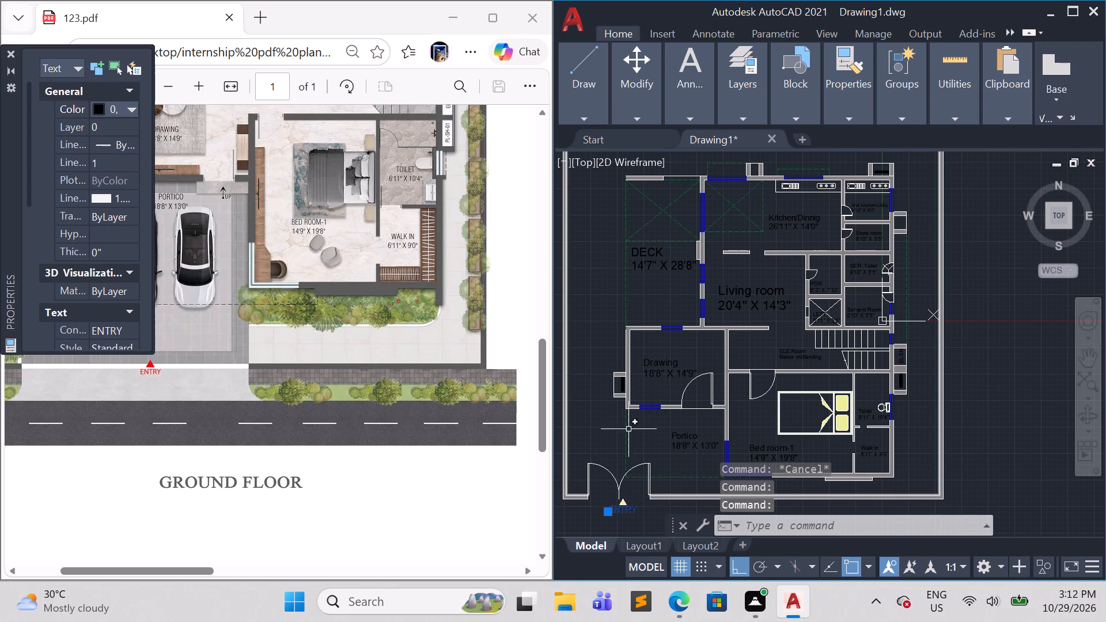
pyautogui.click(596, 343)
pyautogui.press('Escape')
pyautogui.press('Escape')
pyautogui.press('Escape')
pyautogui.press('Escape')
pyautogui.press('Escape')
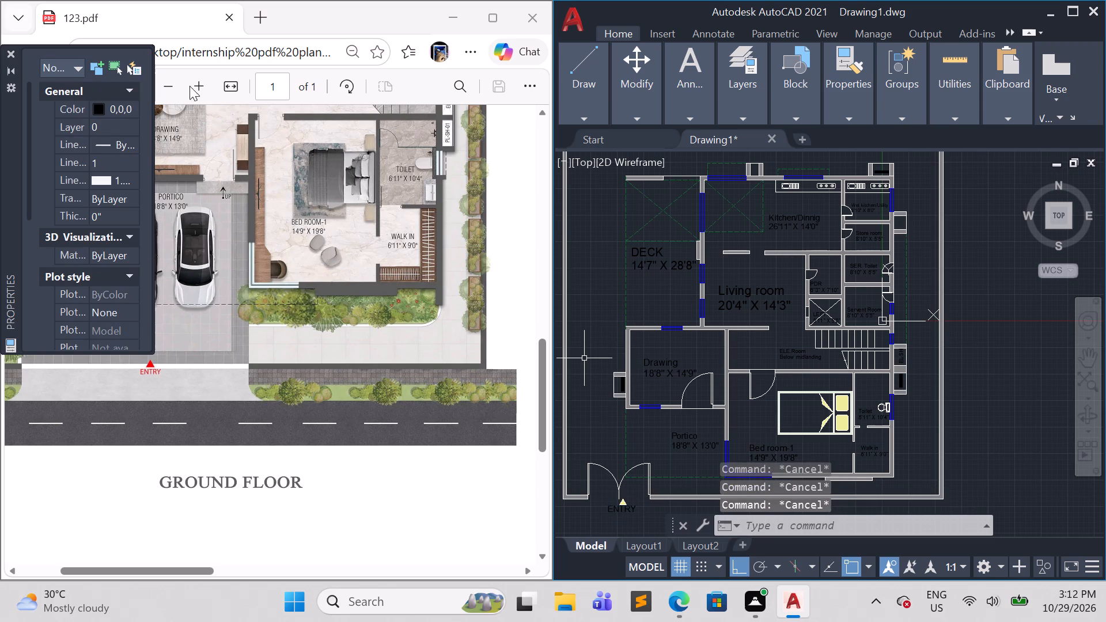
# Close the Properties palette.
pyautogui.click(2, 52)
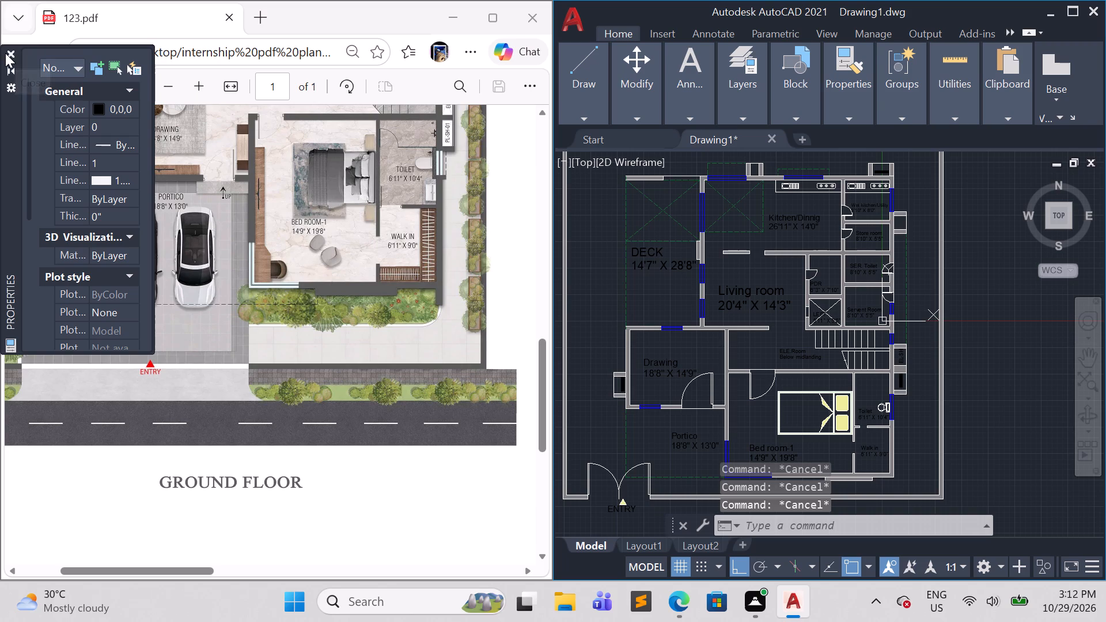
pyautogui.click(6, 52)
# Add the single-line text "Ground floor" above the plan, picking its height freehand and using a 270° rotation pick or the default 90°.
pyautogui.scroll(-2, 939, 318)
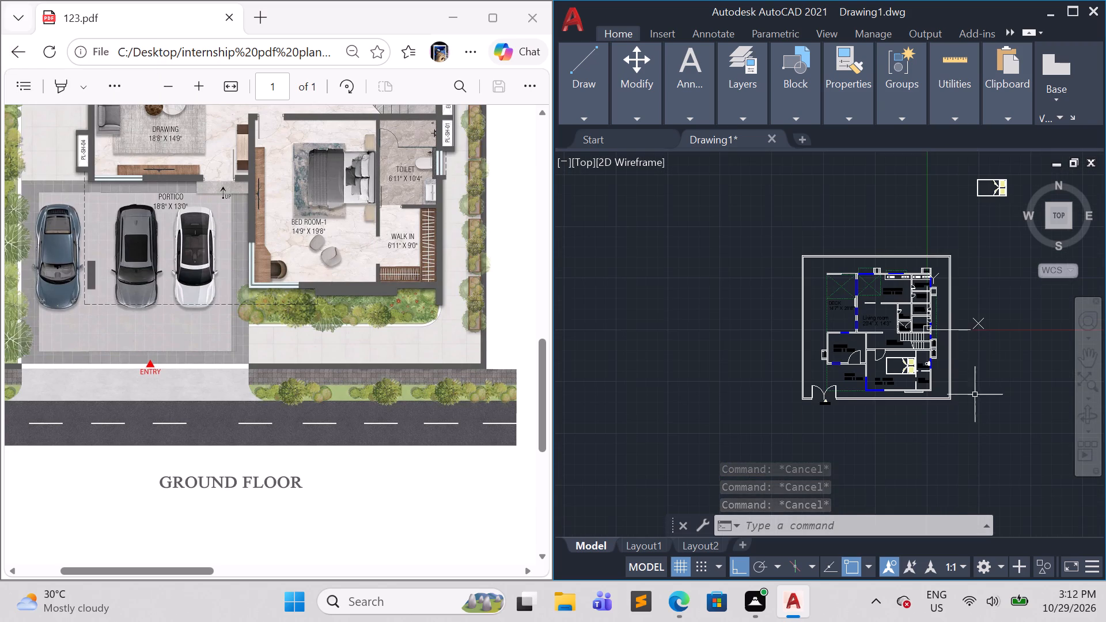
pyautogui.moveTo(994, 377); pyautogui.dragTo(911, 392, button='middle')
pyautogui.scroll(2, 892, 401)
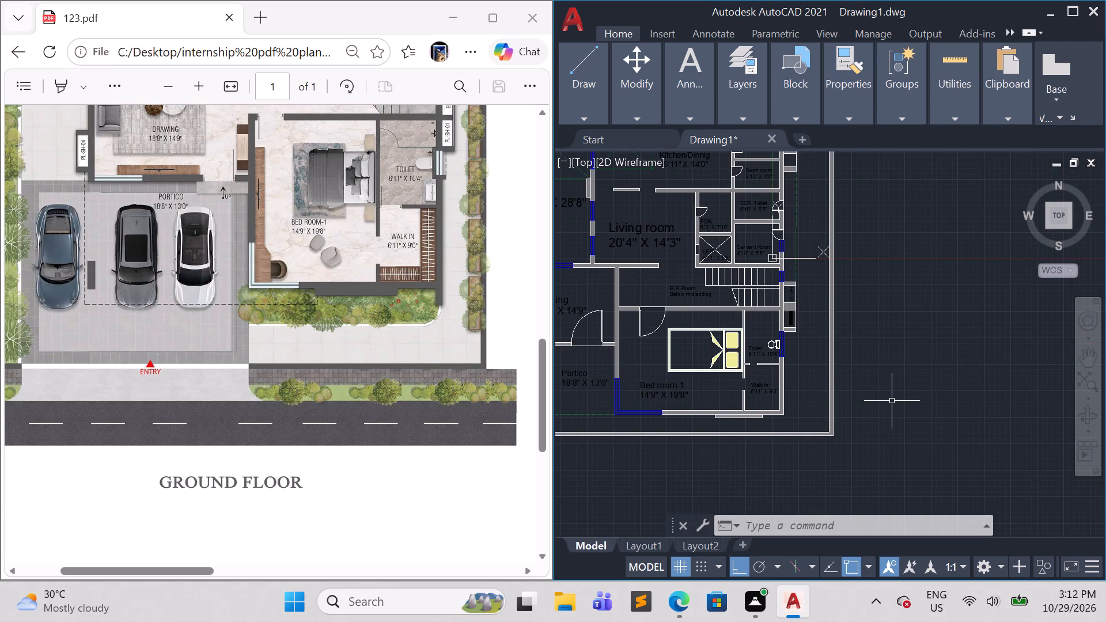
pyautogui.scroll(-1, 892, 401)
pyautogui.middleClick(898, 407)
pyautogui.scroll(-1, 914, 406)
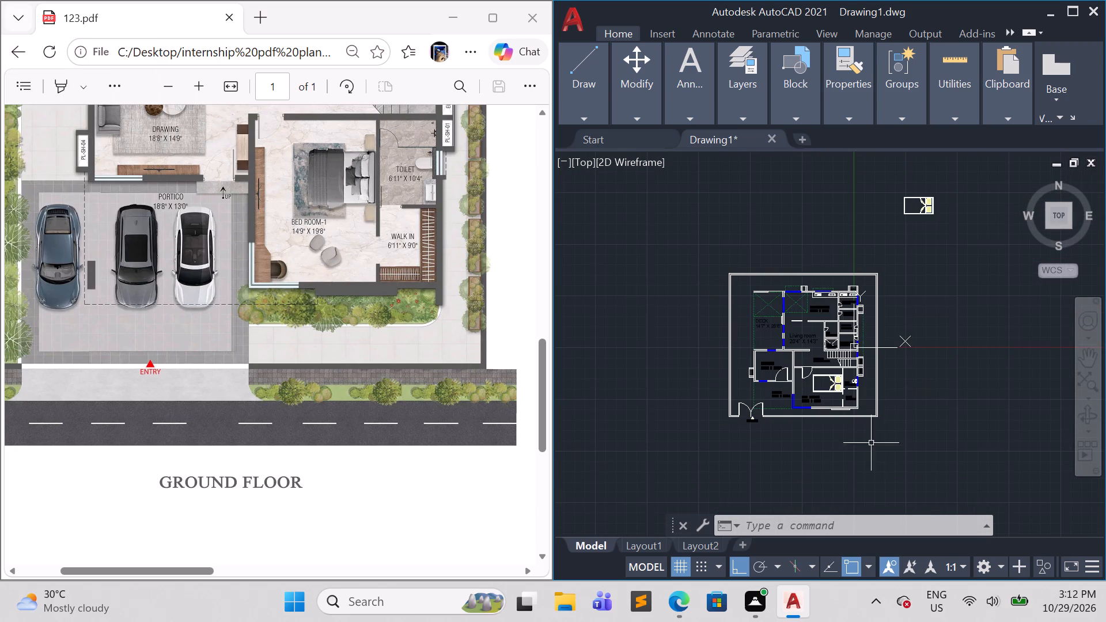
pyautogui.scroll(1, 840, 431)
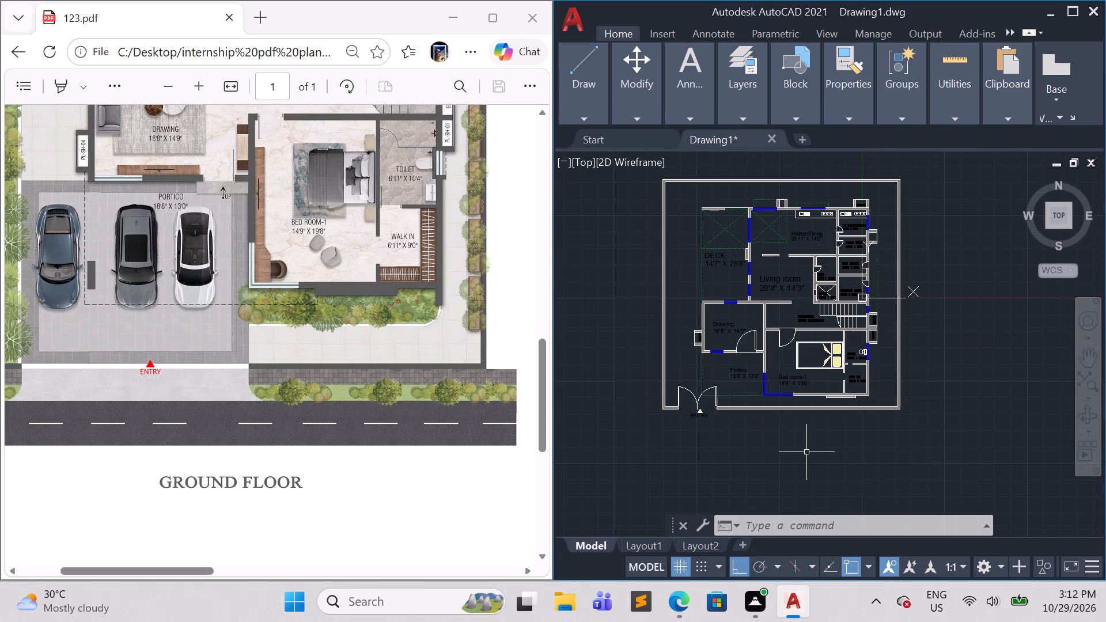
pyautogui.moveTo(804, 453); pyautogui.dragTo(755, 529, button='middle')
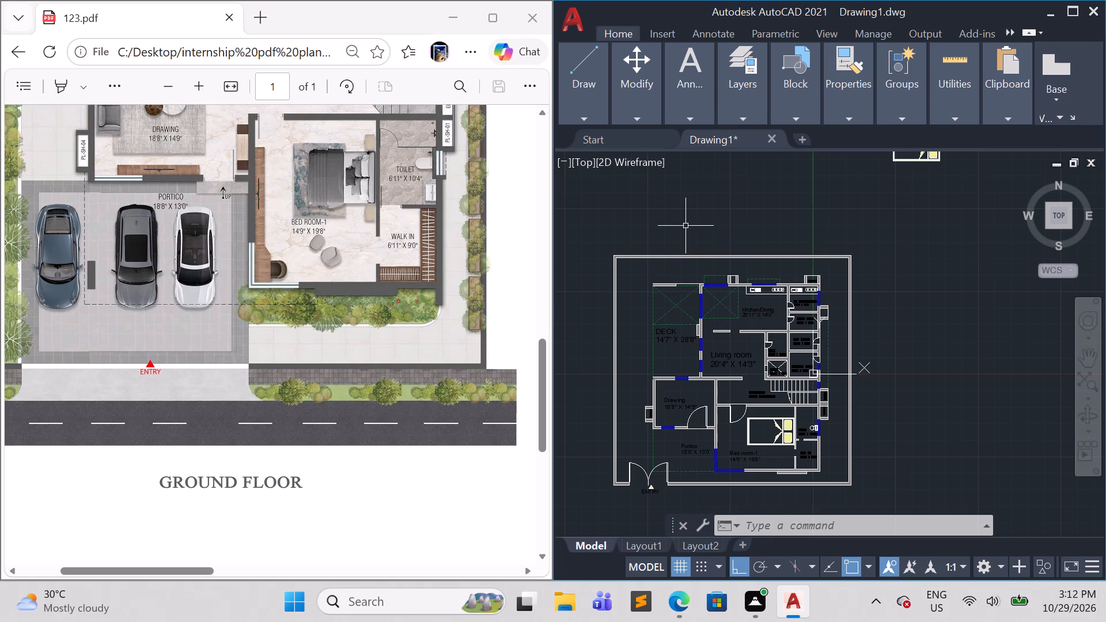
pyautogui.press('Escape')
pyautogui.write('dt')
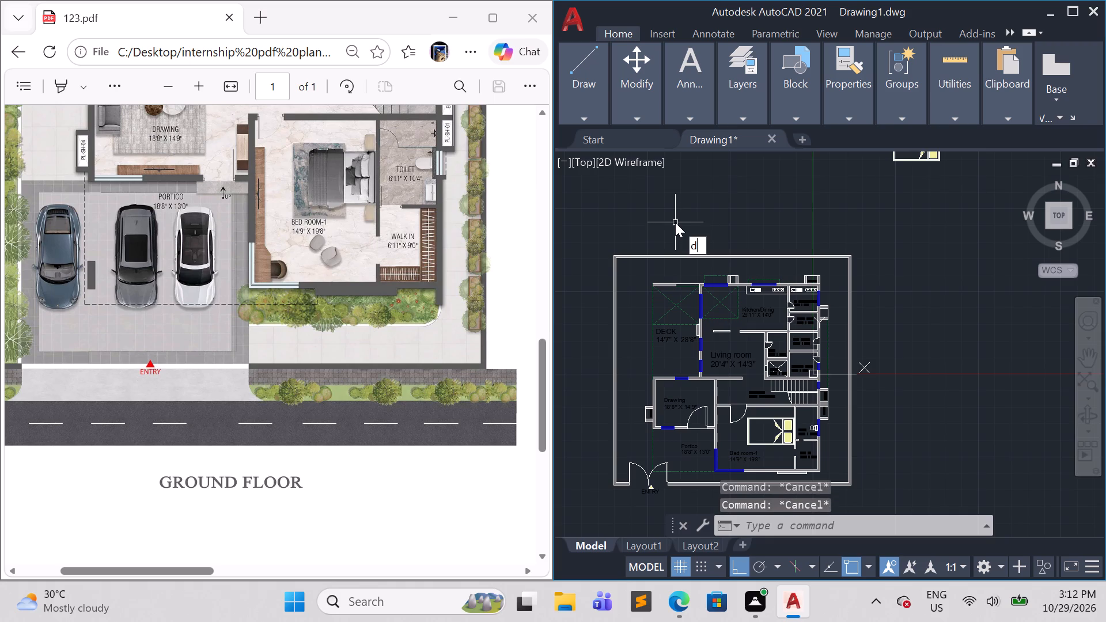
pyautogui.press('Return')
pyautogui.click(659, 207)
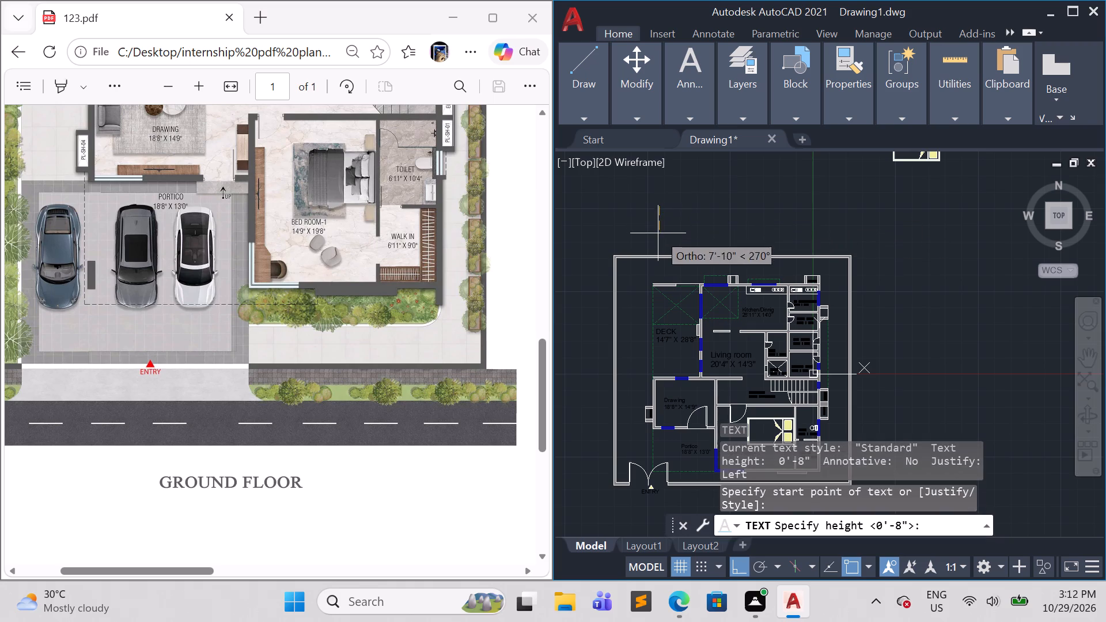
pyautogui.click(658, 236)
pyautogui.press('Return')
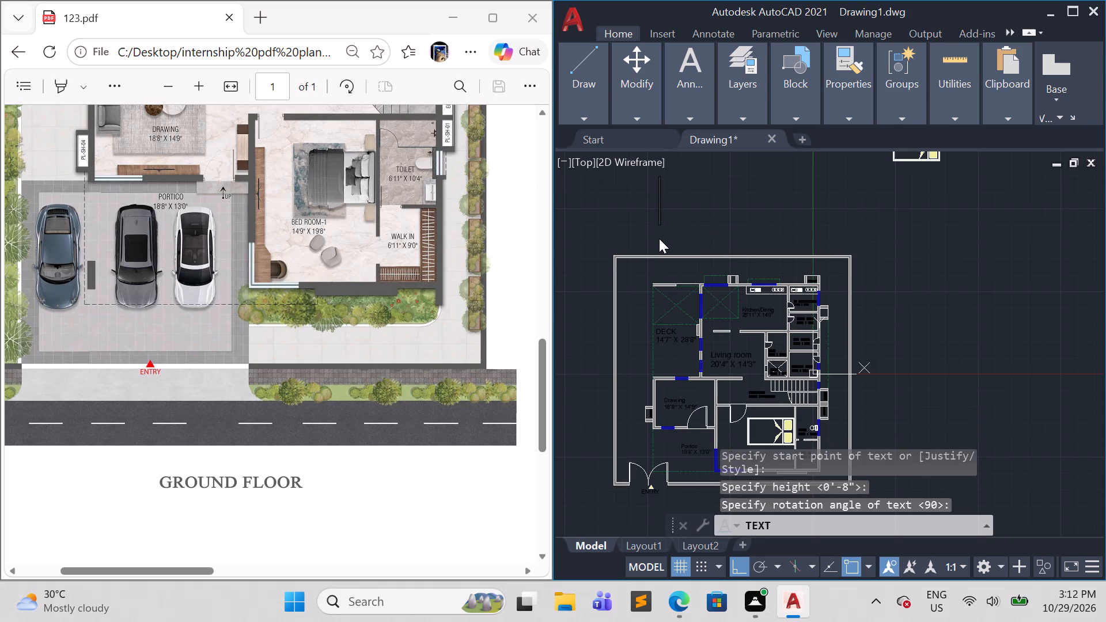
pyautogui.write('GR')
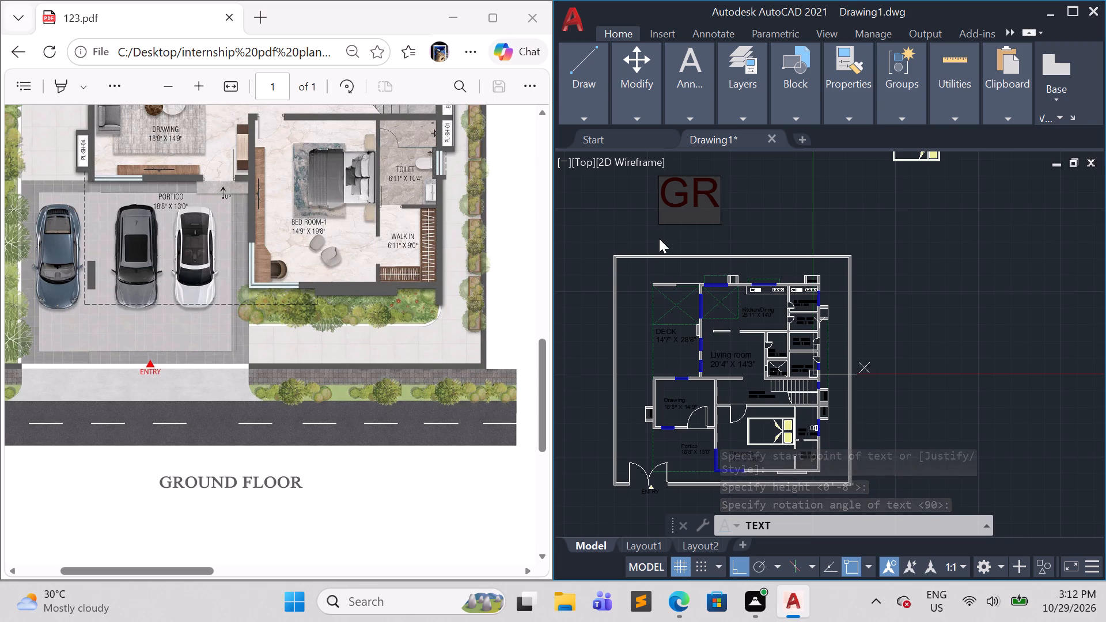
pyautogui.write('ount')
pyautogui.press('space')
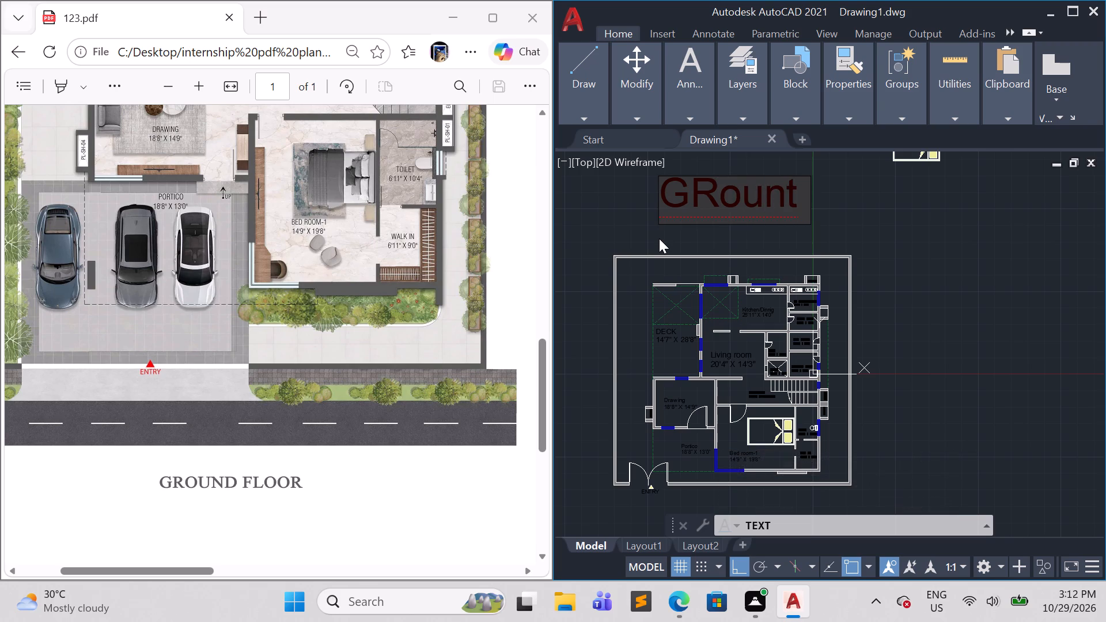
pyautogui.press('BackSpace')
pyautogui.press('BackSpace')
pyautogui.press('d')
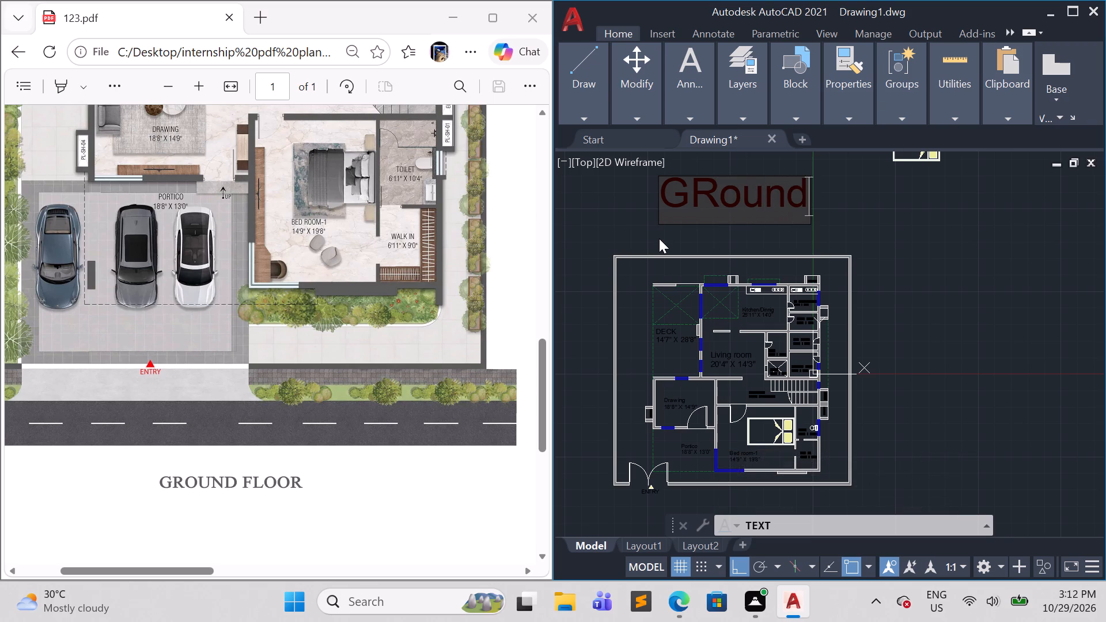
pyautogui.press('space')
pyautogui.press('BackSpace')
pyautogui.press('BackSpace')
pyautogui.press('BackSpace')
pyautogui.press('BackSpace')
pyautogui.press('BackSpace')
pyautogui.press('BackSpace')
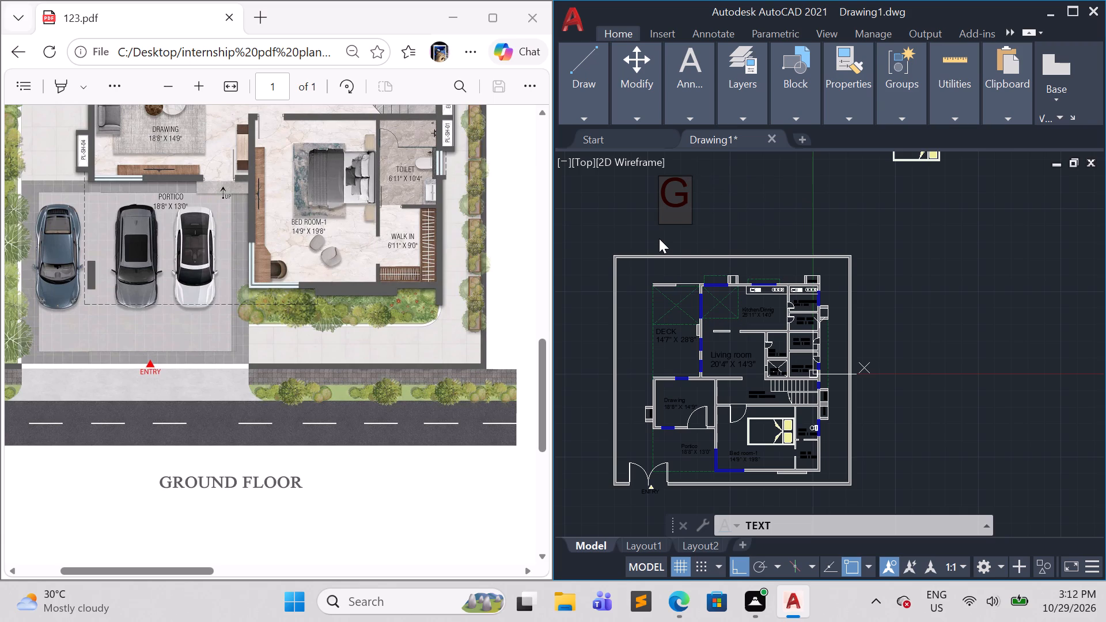
pyautogui.write('ro')
pyautogui.write('und')
pyautogui.press('space')
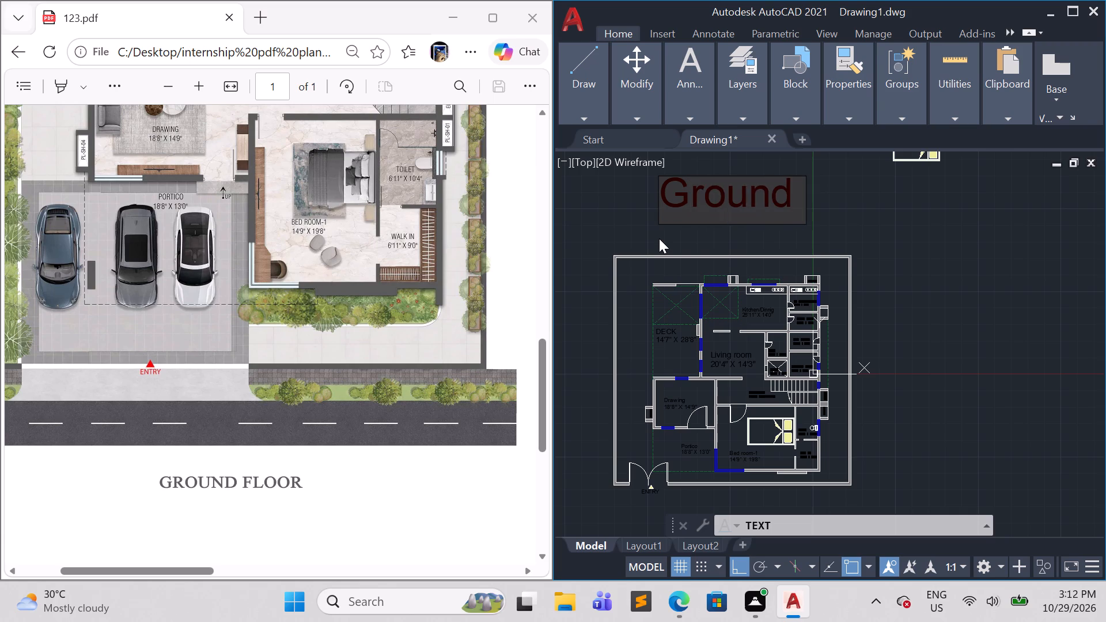
pyautogui.write('floo')
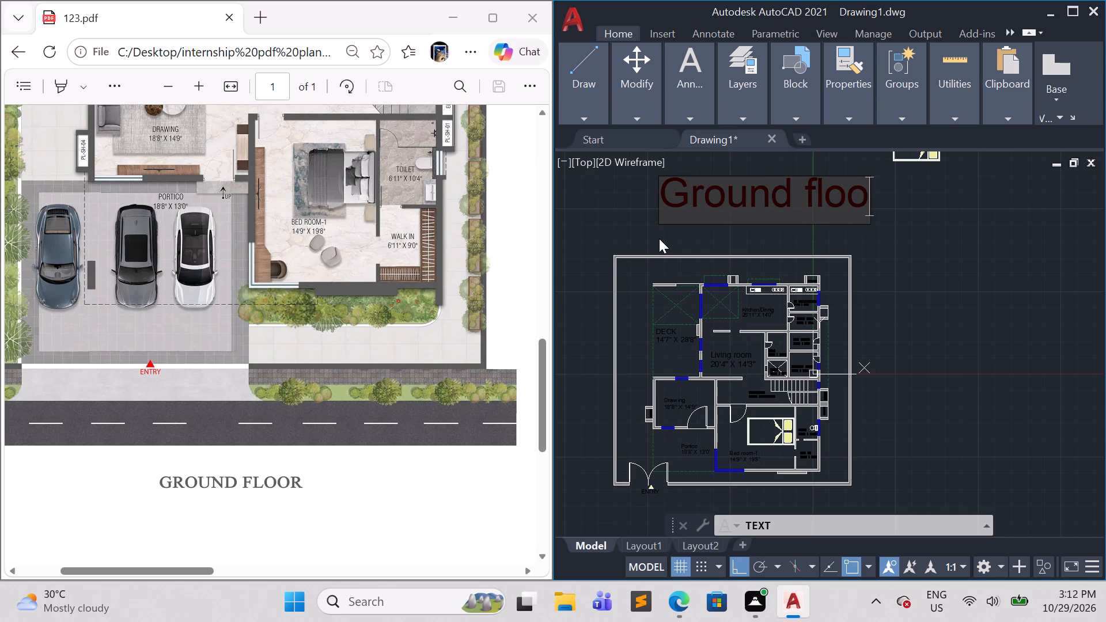
pyautogui.press('r')
pyautogui.press('Return')
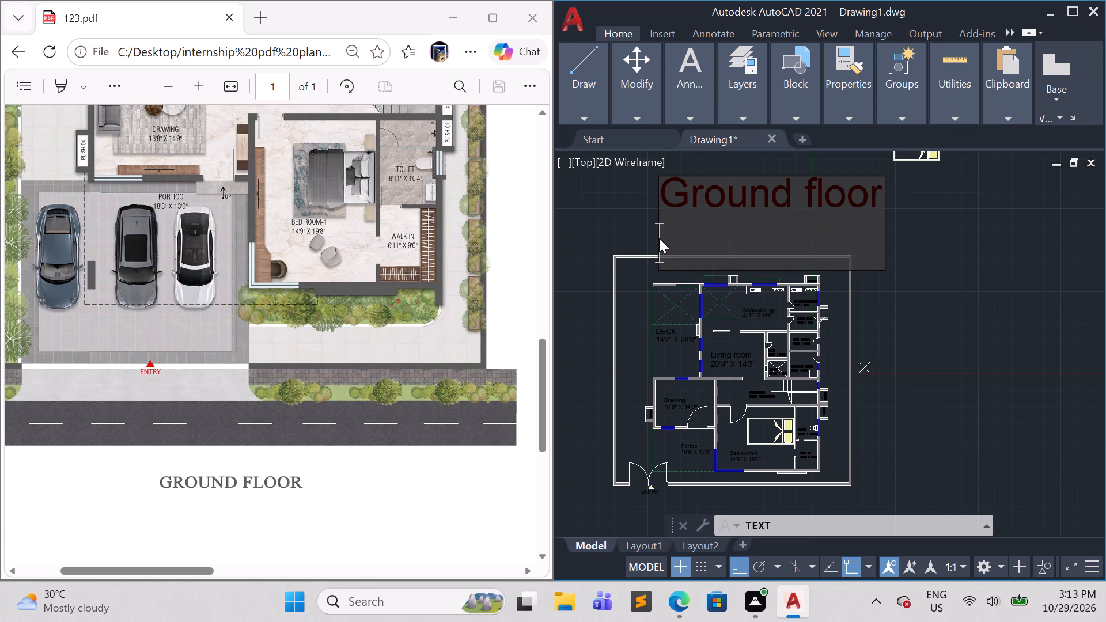
pyautogui.click(916, 242)
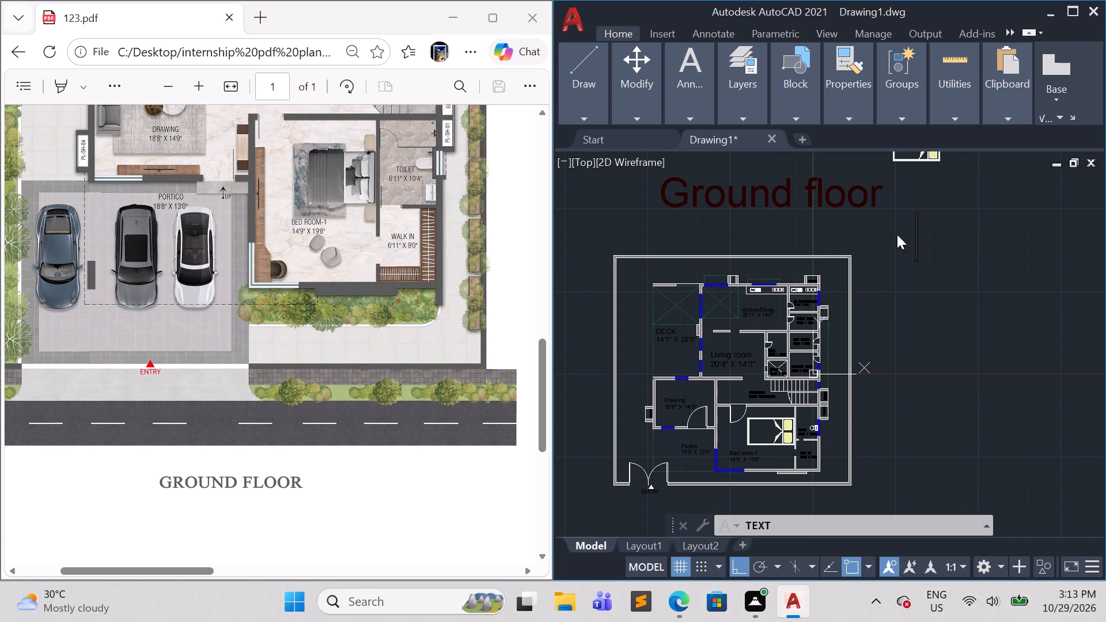
pyautogui.press('Escape')
# Rotate the Ground floor title from vertical to horizontal above the plan's upper boundary wall.
pyautogui.scroll(-3, 861, 221)
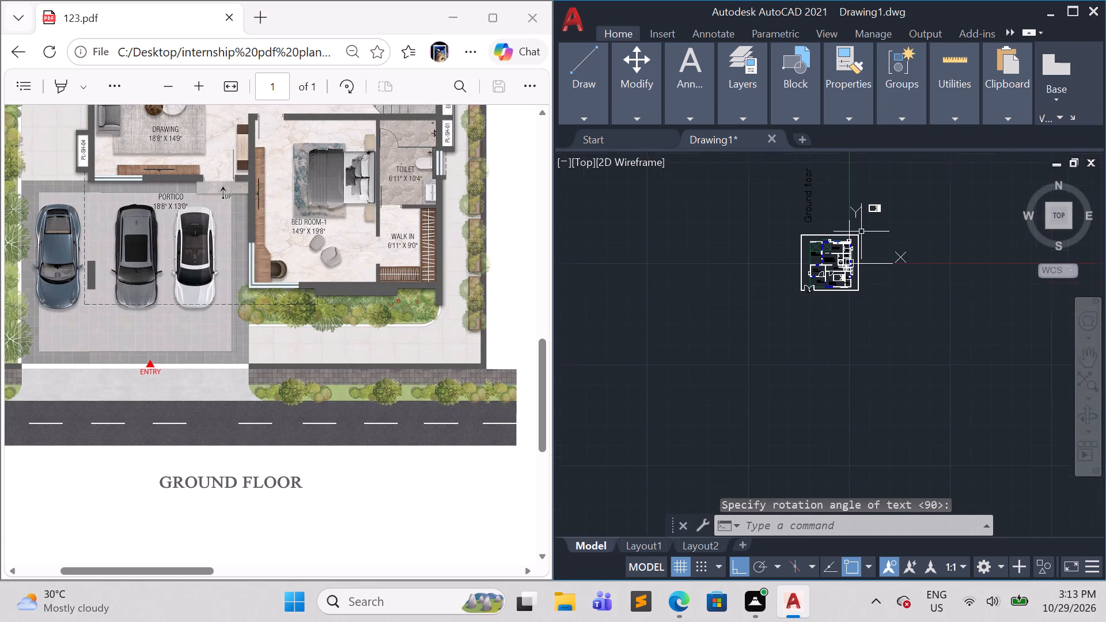
pyautogui.scroll(2, 819, 210)
pyautogui.click(817, 223)
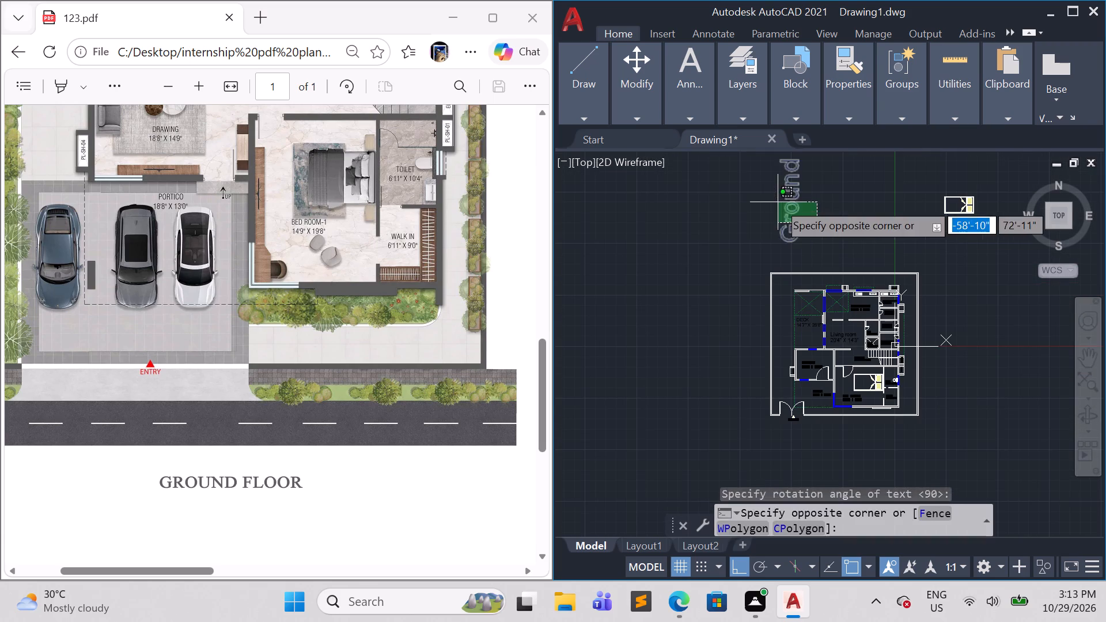
pyautogui.click(778, 202)
pyautogui.write('ro')
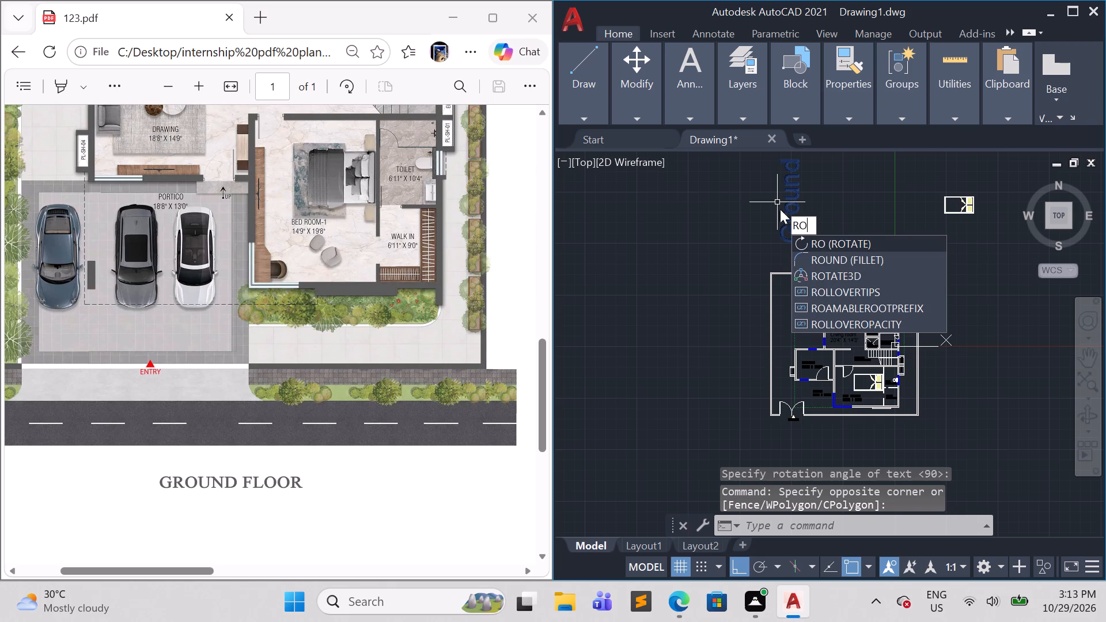
pyautogui.click(847, 238)
pyautogui.click(807, 240)
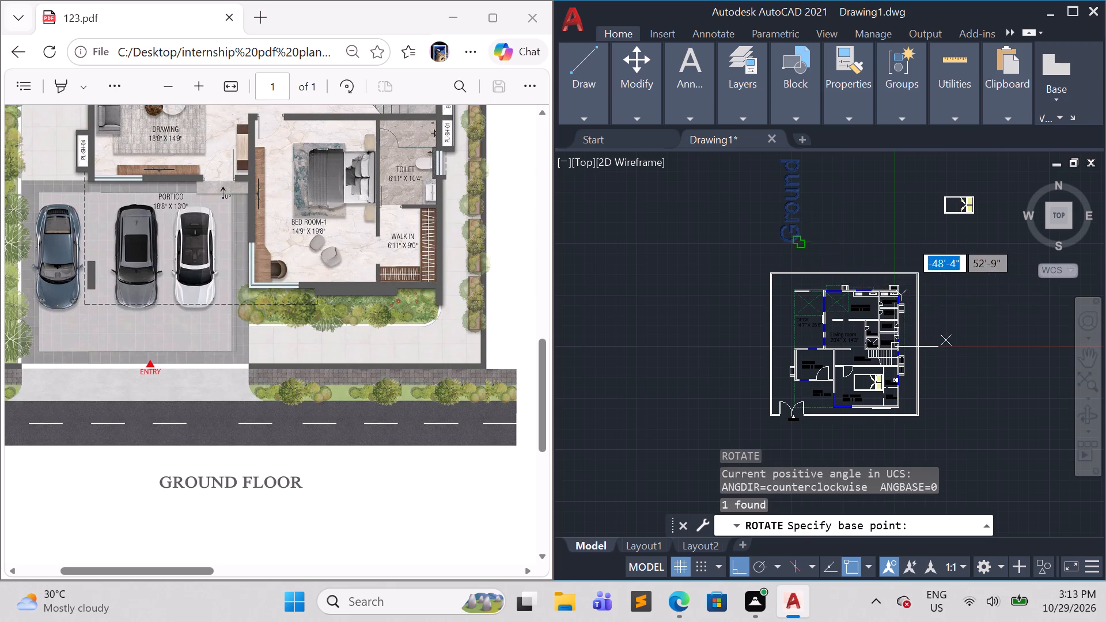
pyautogui.click(801, 272)
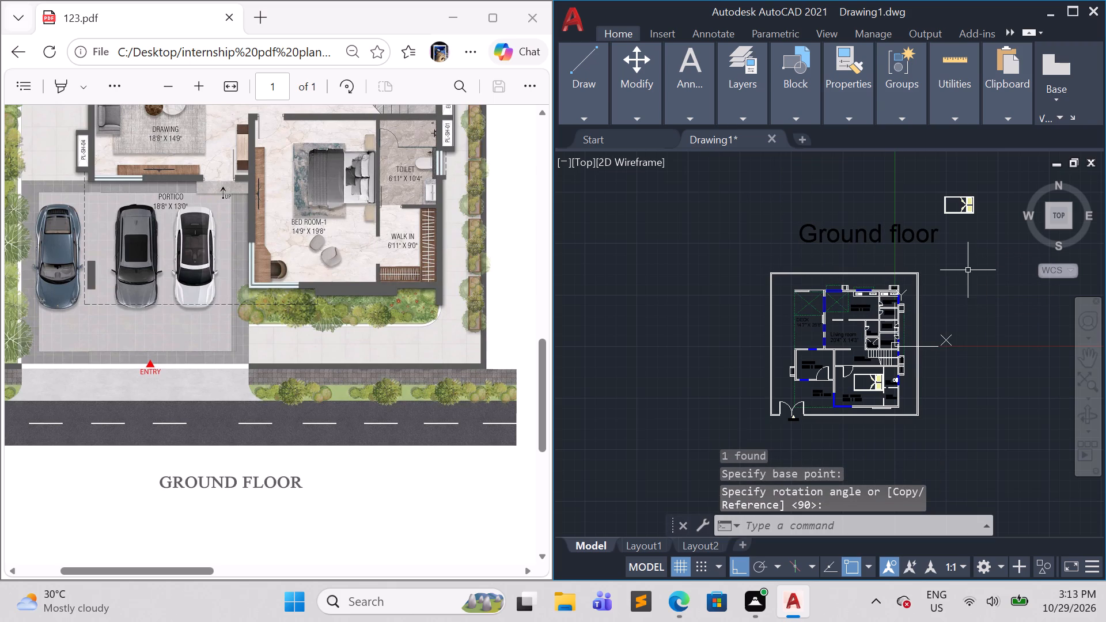
pyautogui.press('Escape')
# Move the Ground floor title with Ortho off by about 17'-9" so it starts above the boundary wall's upper-left corner.
pyautogui.moveTo(946, 257); pyautogui.dragTo(941, 252)
pyautogui.click(808, 210)
pyautogui.press('Escape')
pyautogui.click(921, 245)
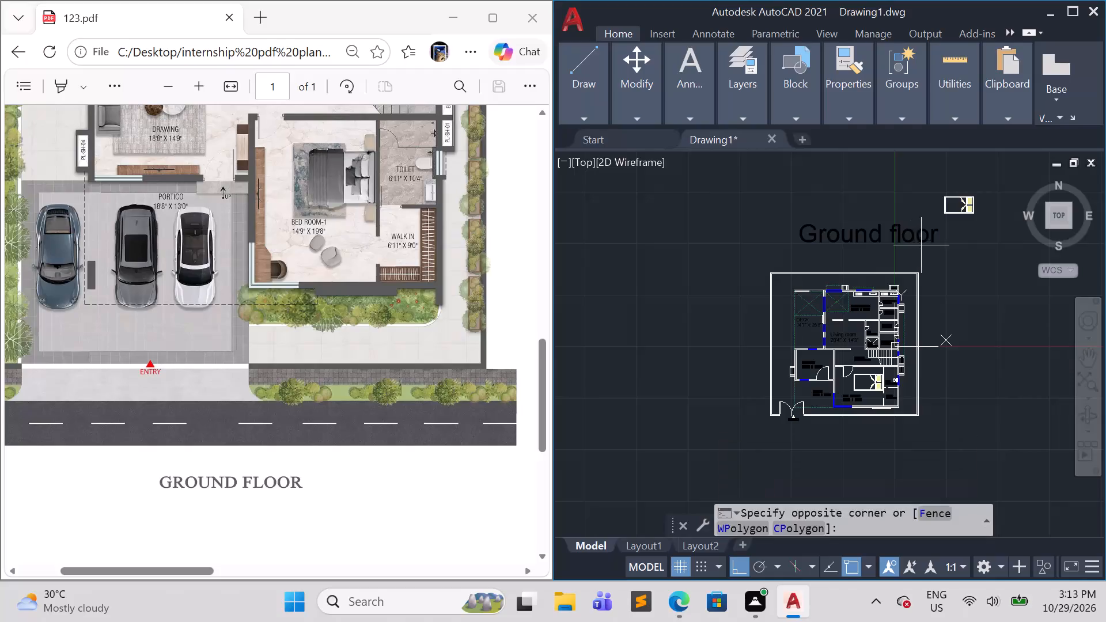
pyautogui.click(884, 228)
pyautogui.write('co')
pyautogui.press('BackSpace')
pyautogui.press('BackSpace')
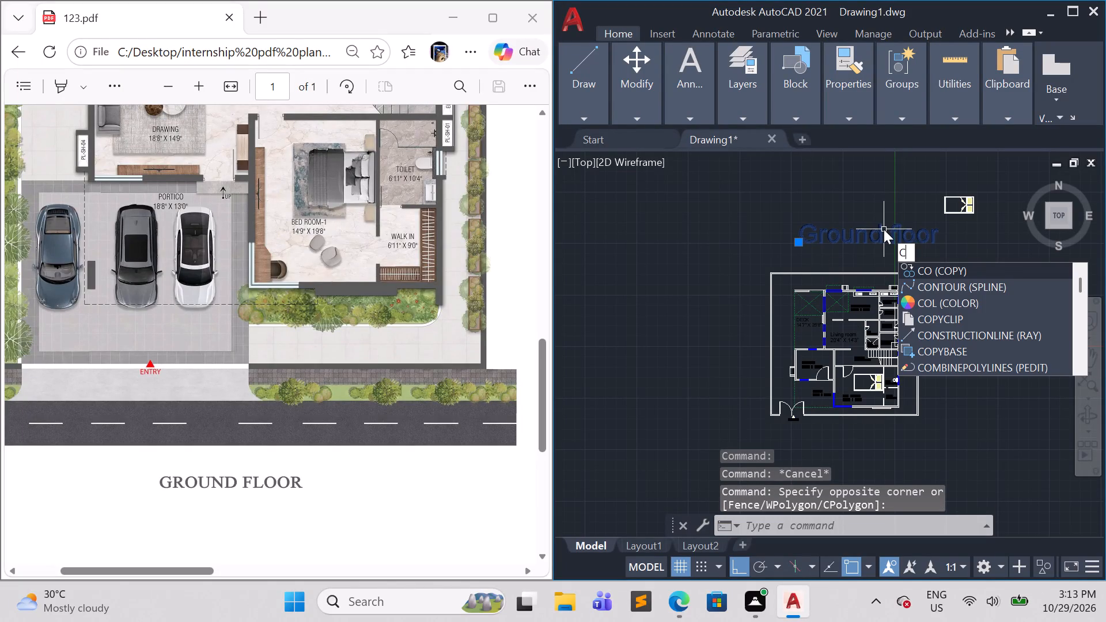
pyautogui.press('m')
pyautogui.press('Return')
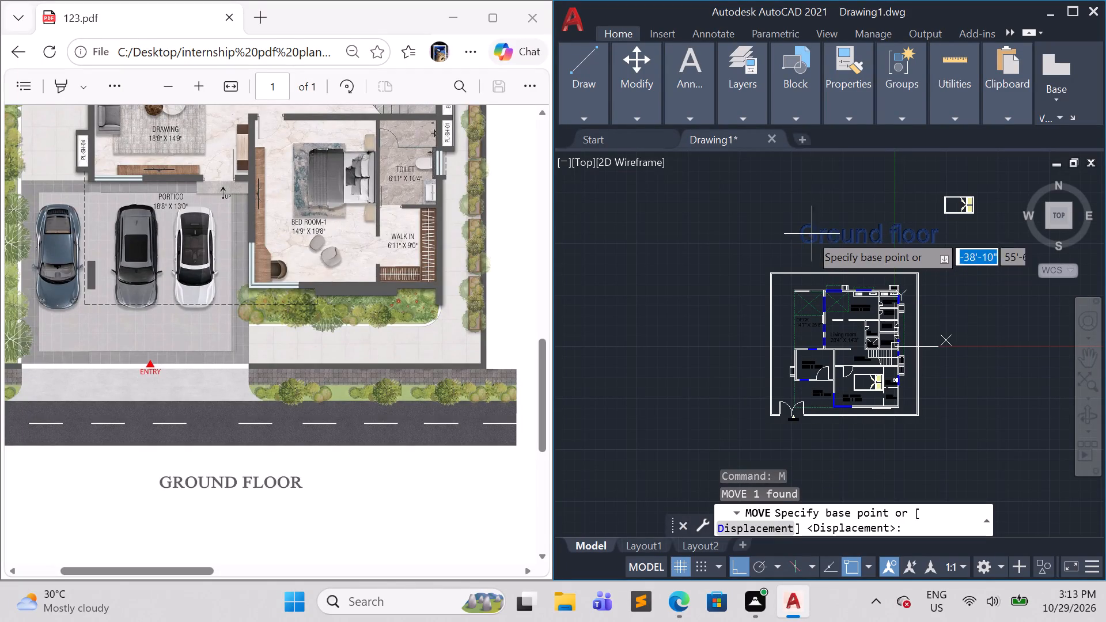
pyautogui.click(788, 249)
pyautogui.scroll(1, 777, 262)
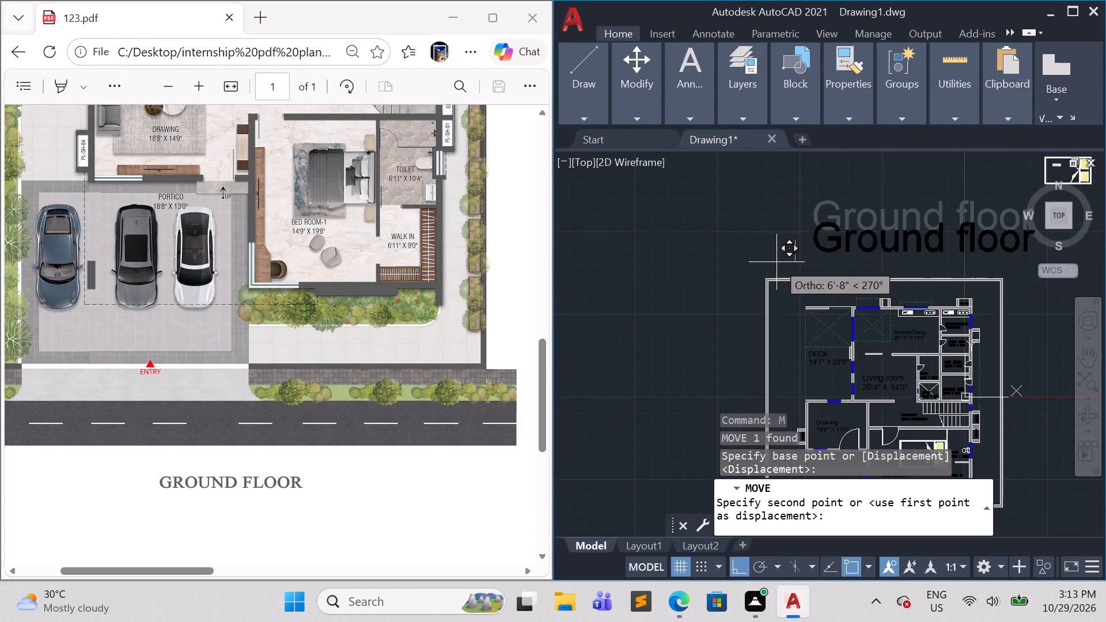
pyautogui.scroll(1, 777, 262)
pyautogui.press('F8')
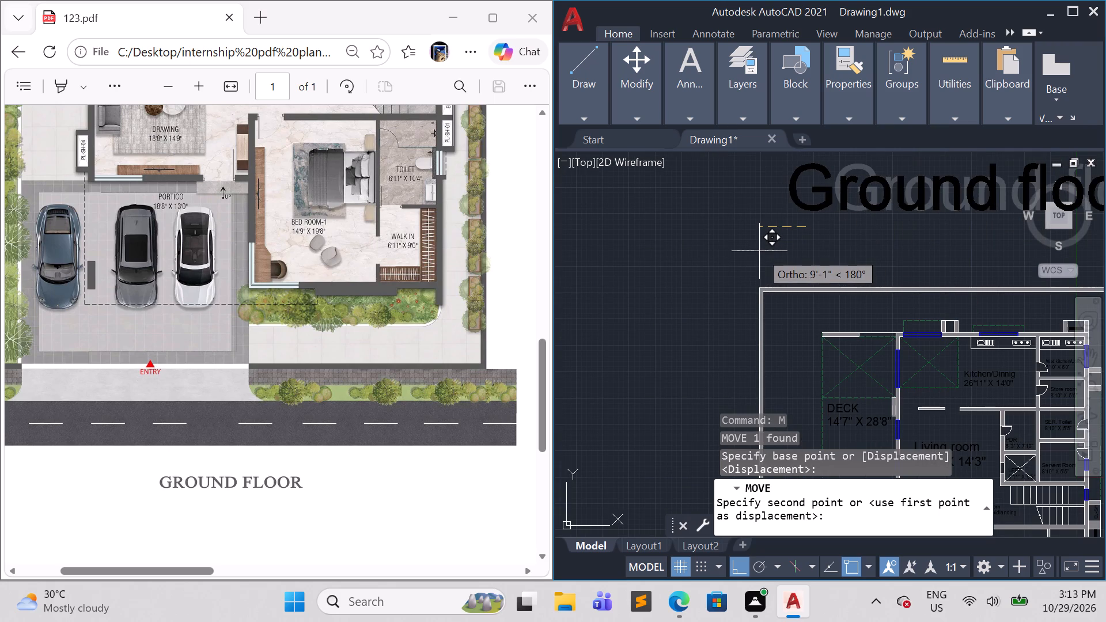
pyautogui.click(731, 285)
pyautogui.press('Escape')
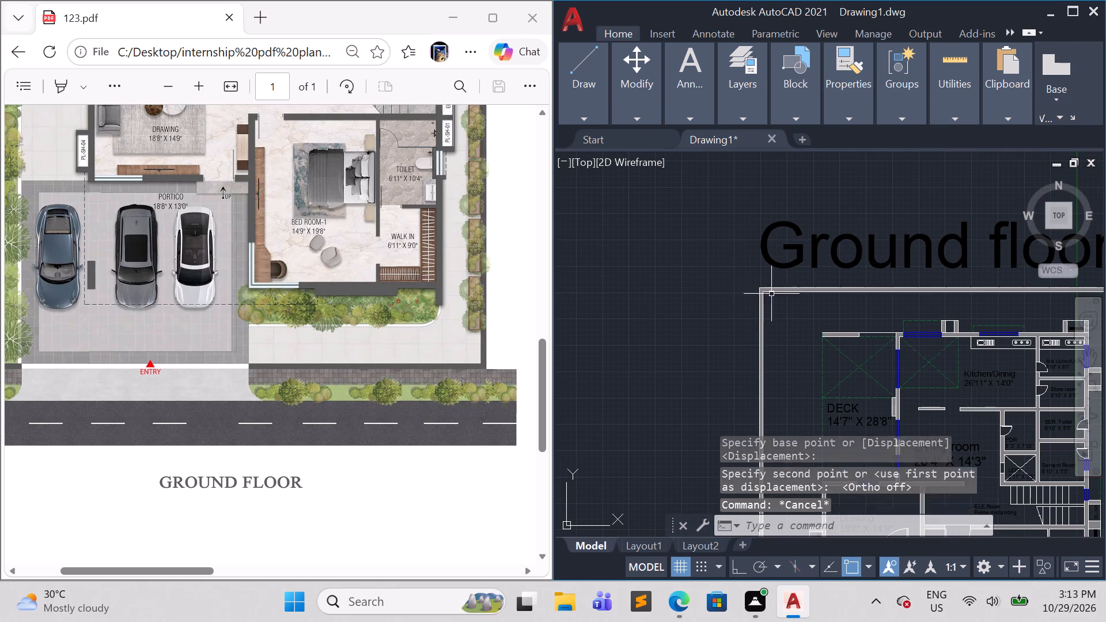
# Scale the Ground floor title down freehand to roughly half its size, using its lower-left end as the base point.
pyautogui.scroll(-2, 781, 301)
pyautogui.scroll(2, 882, 285)
pyautogui.press('Escape')
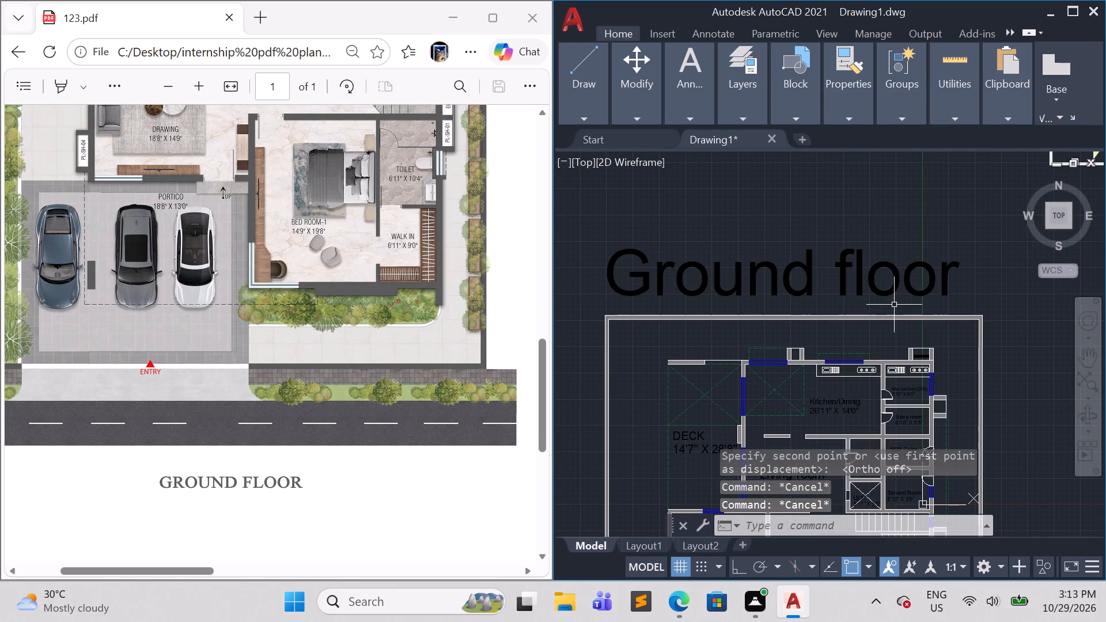
pyautogui.click(898, 302)
pyautogui.click(837, 270)
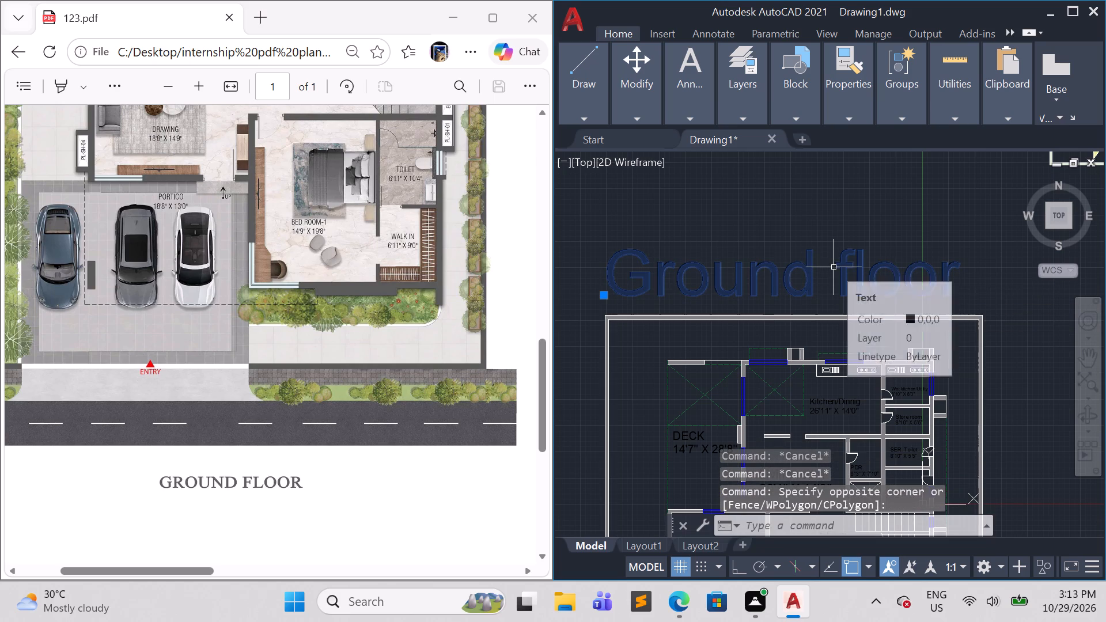
pyautogui.write('sc')
pyautogui.press('Return')
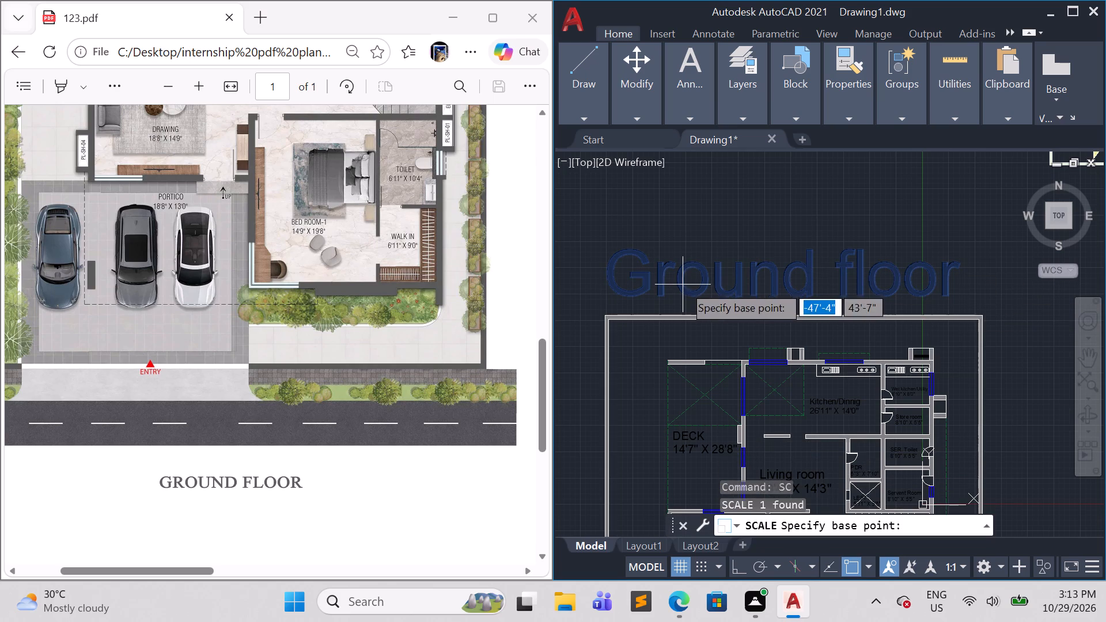
pyautogui.click(612, 284)
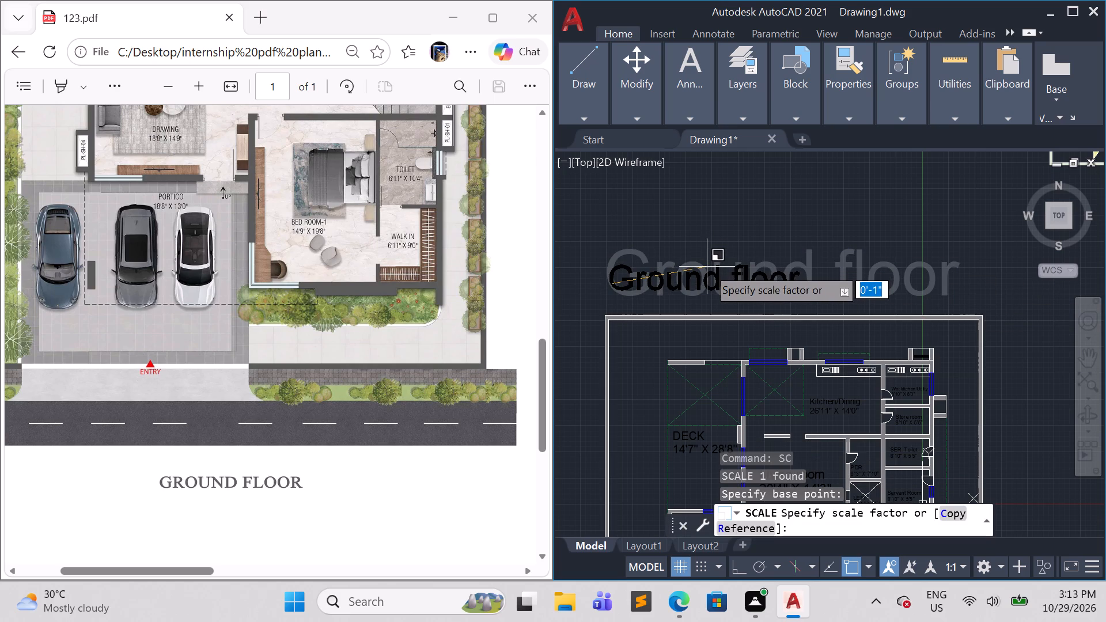
pyautogui.click(707, 267)
# Move the Ground floor title about 20' across to centre it just above the plan's upper boundary wall.
pyautogui.click(757, 285)
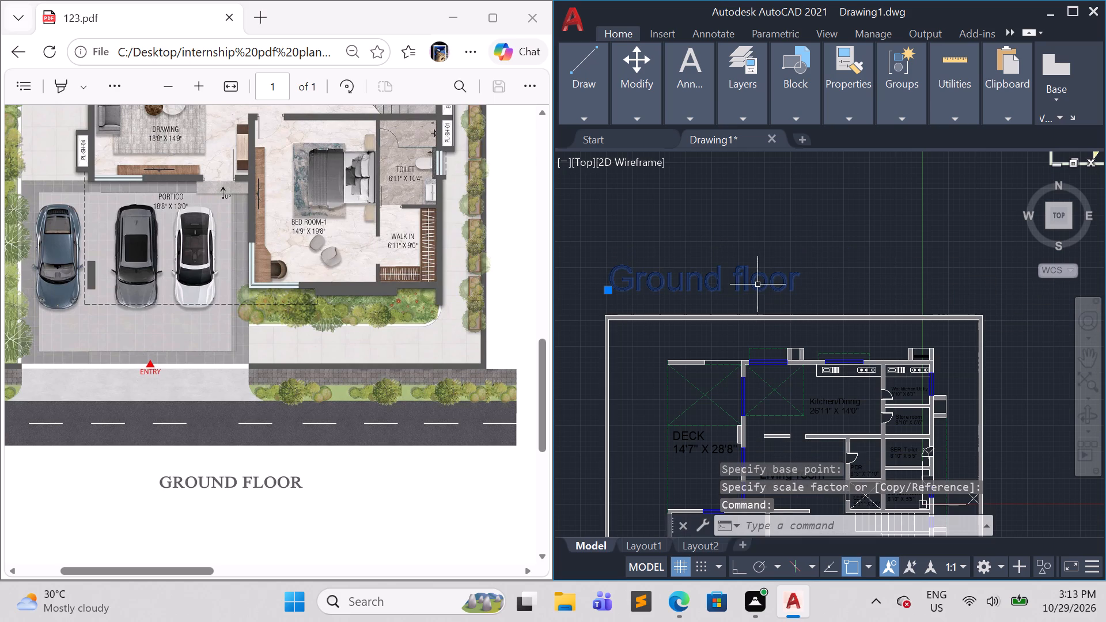
pyautogui.press('m')
pyautogui.press('Return')
pyautogui.click(757, 281)
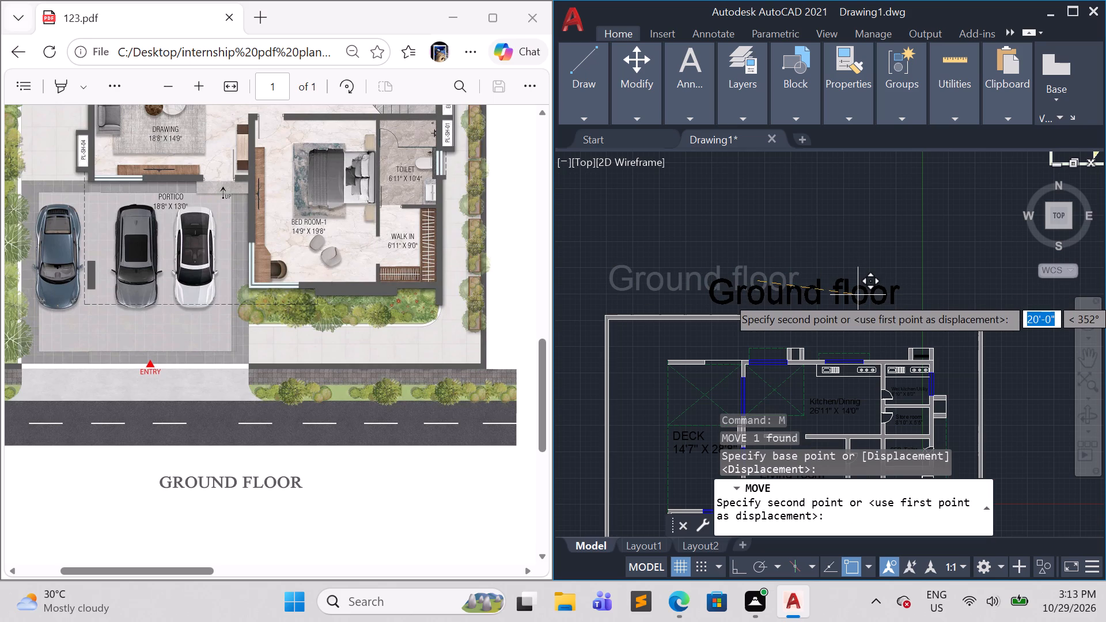
pyautogui.click(858, 296)
pyautogui.scroll(-2, 946, 319)
pyautogui.scroll(-3, 467, 324)
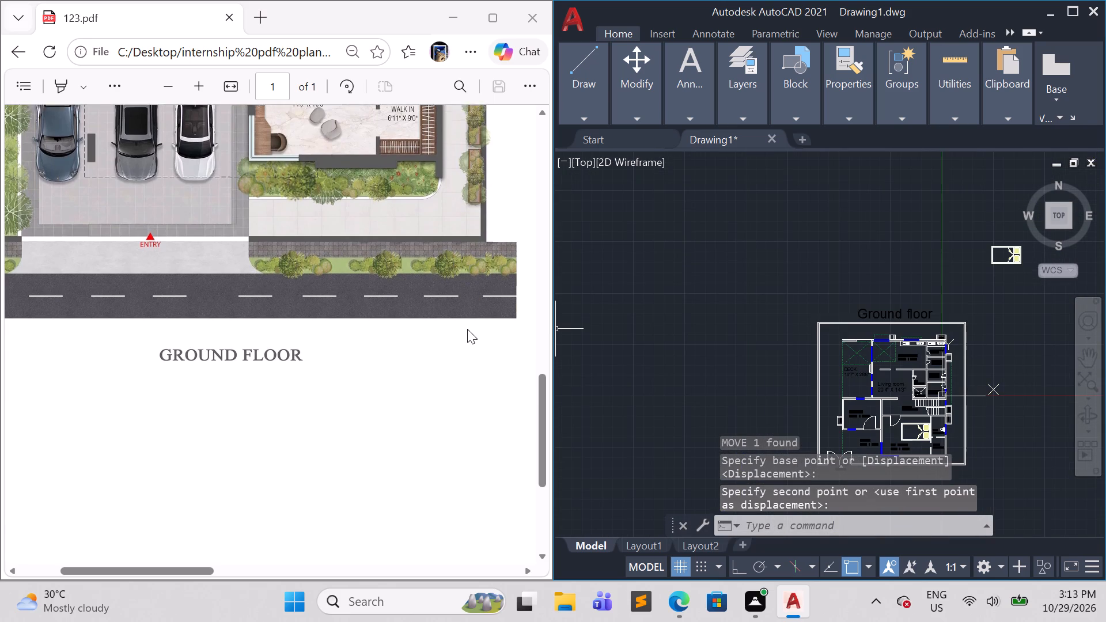
# Browse the reference PDF past the ground floor and examine the first floor plan's layout and room sizes.
pyautogui.scroll(4, 467, 329)
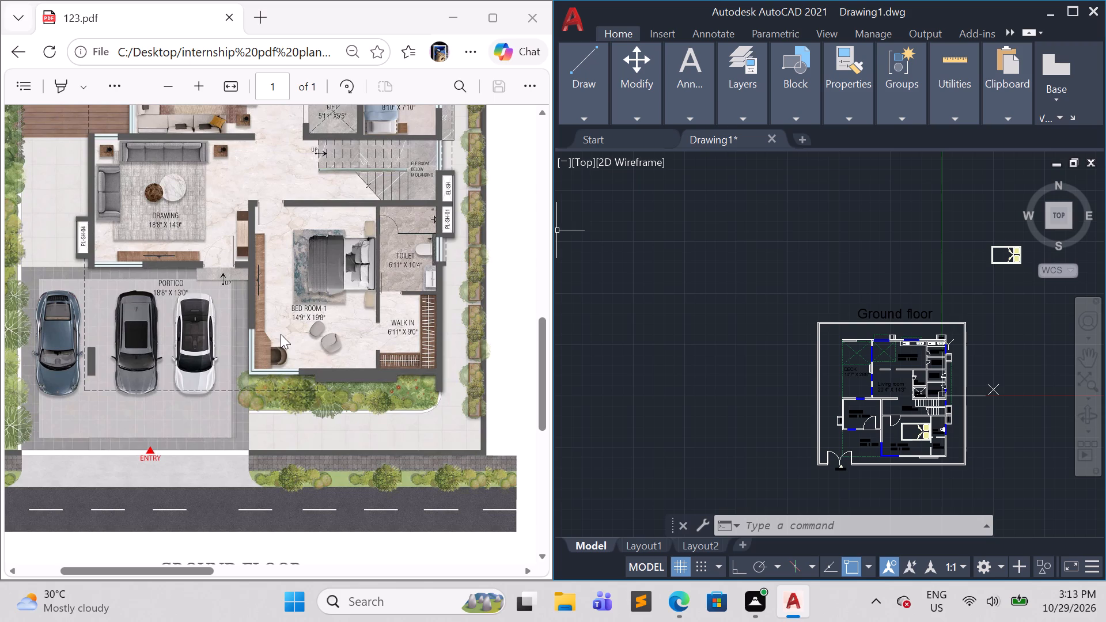
pyautogui.scroll(1, 285, 356)
pyautogui.click(250, 386)
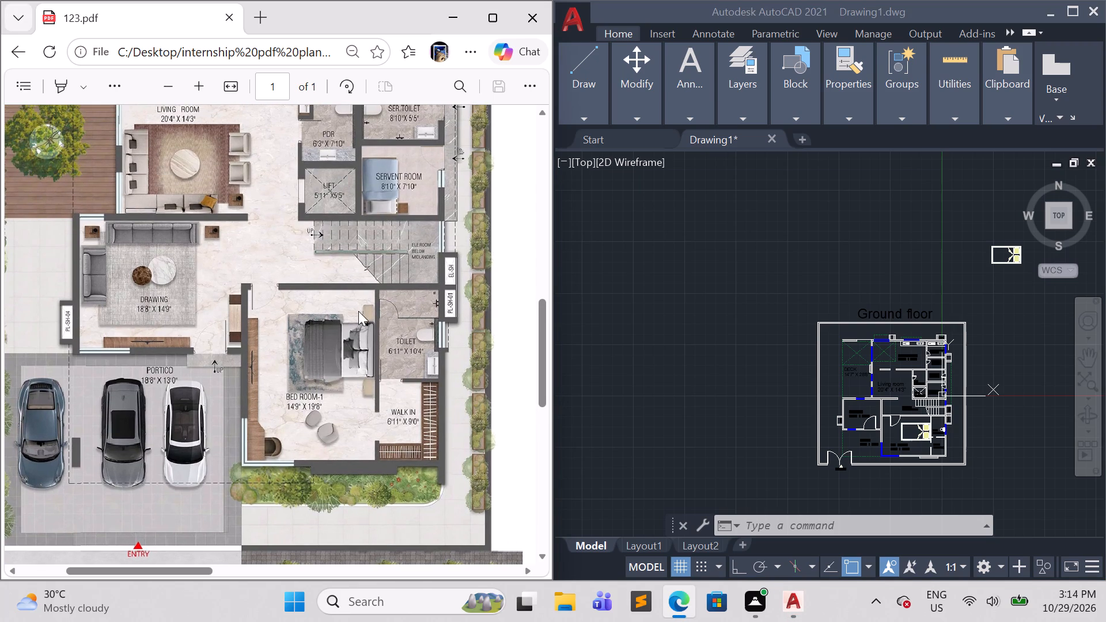
pyautogui.hscroll(-4, 365, 336)
pyautogui.scroll(2, 365, 336)
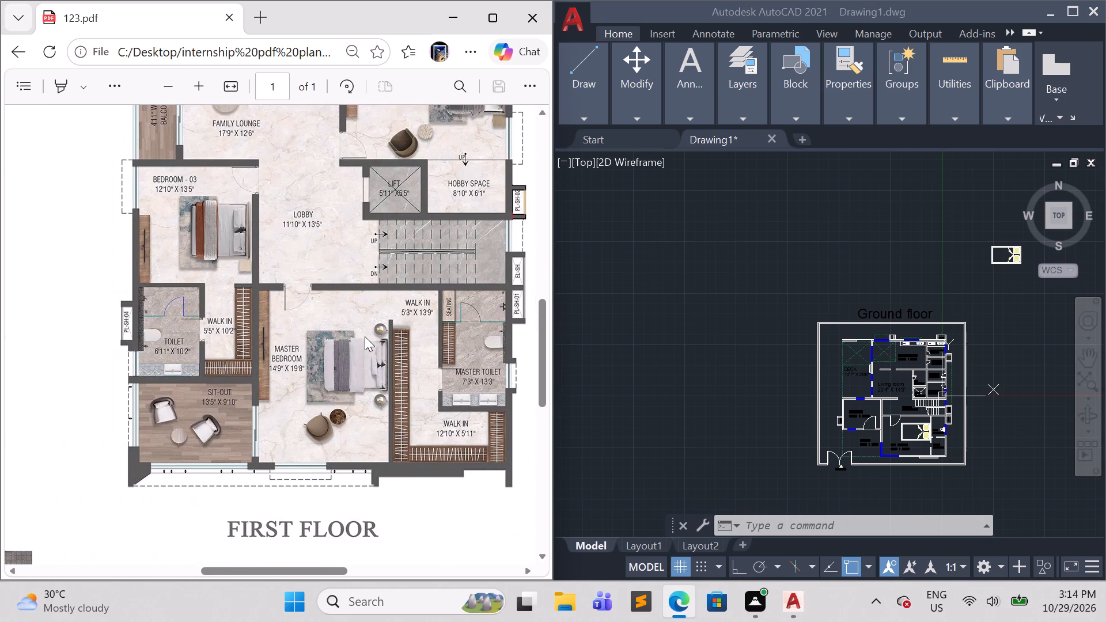
pyautogui.scroll(2, 365, 336)
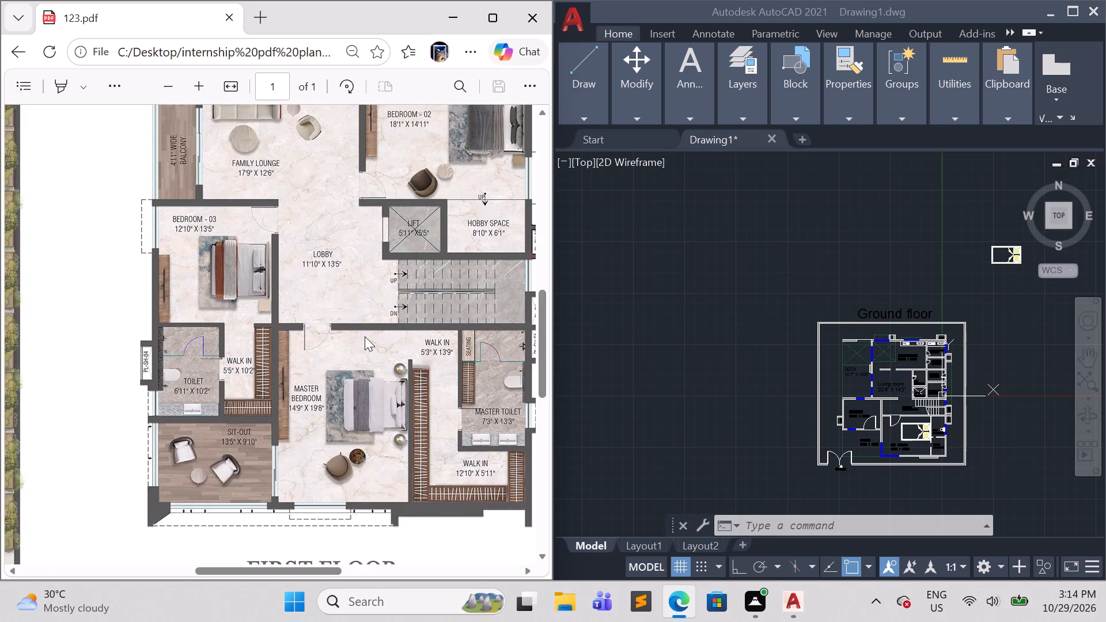
pyautogui.scroll(1, 365, 336)
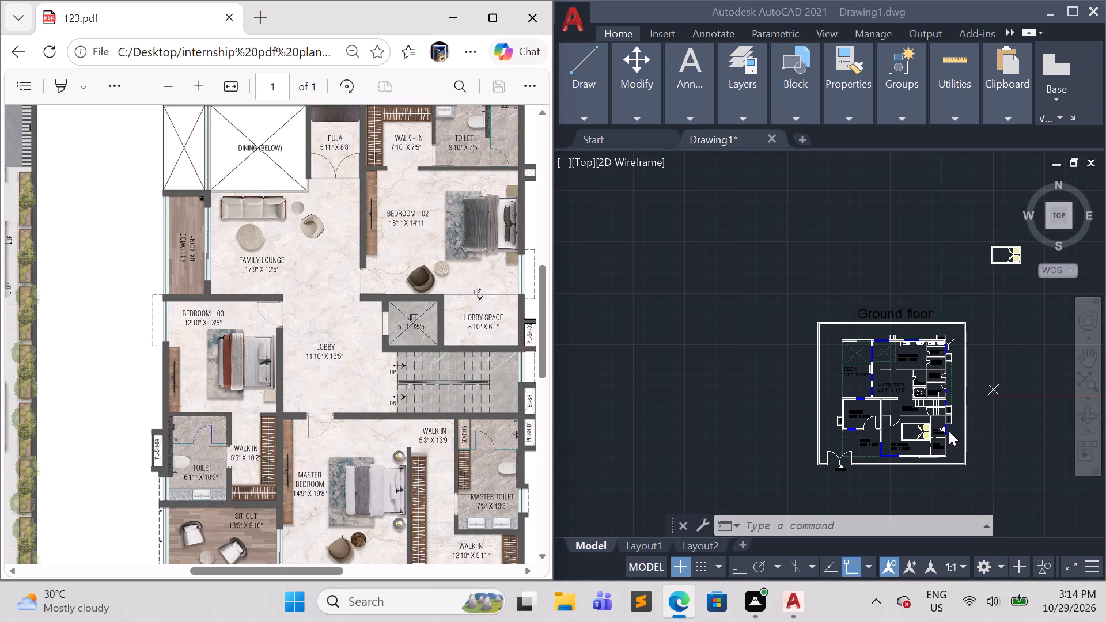
# Review the ground floor drawing in AutoCAD, including the outer walls beside the walk-in, and the first floor's upper part in the PDF.
pyautogui.scroll(1, 953, 441)
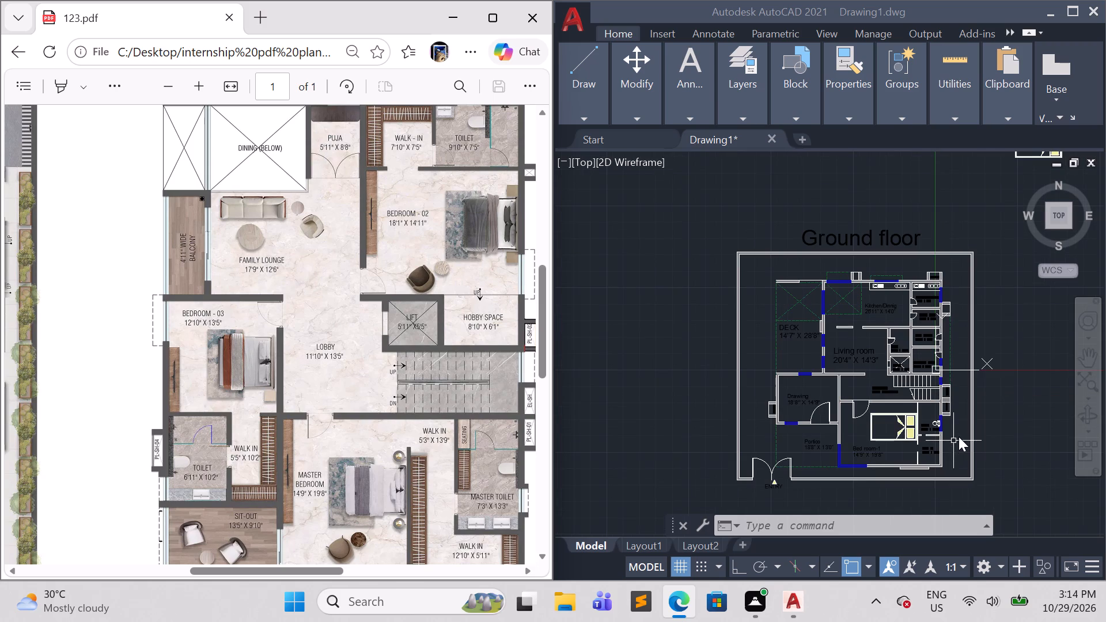
pyautogui.moveTo(959, 437); pyautogui.dragTo(911, 446, button='middle')
pyautogui.moveTo(1021, 440); pyautogui.dragTo(1019, 442, button='middle')
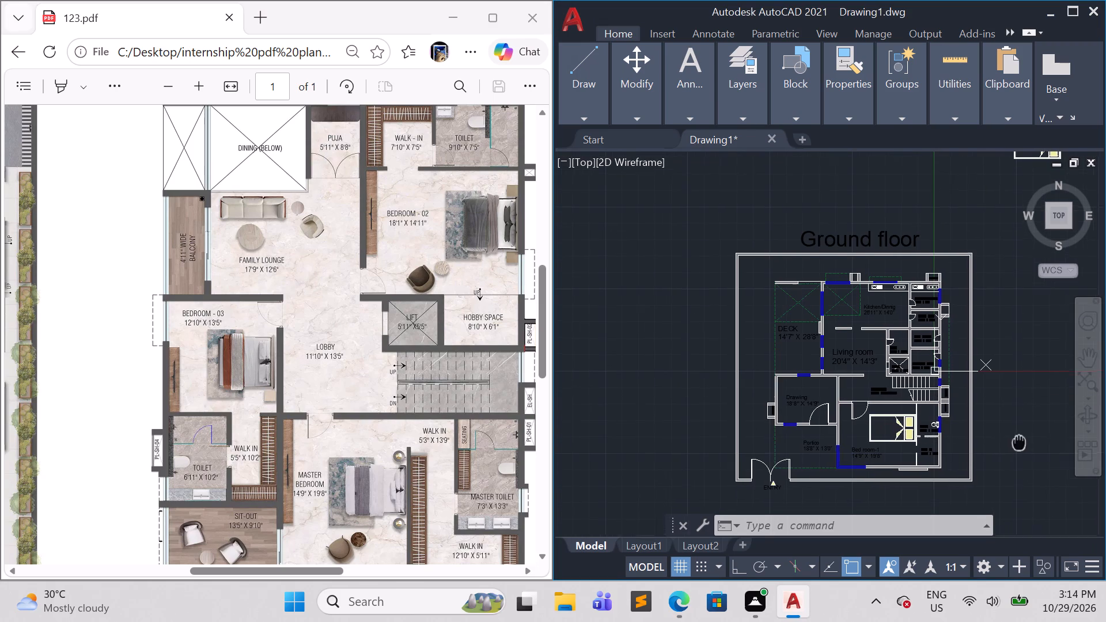
pyautogui.moveTo(1019, 442); pyautogui.dragTo(860, 470, button='middle')
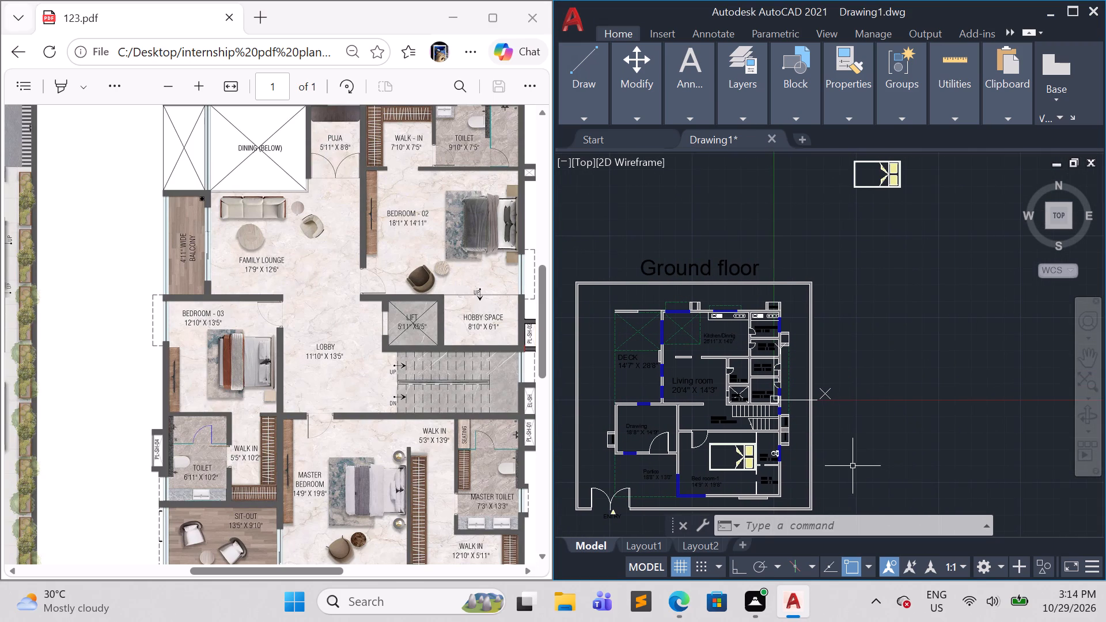
pyautogui.scroll(1, 847, 466)
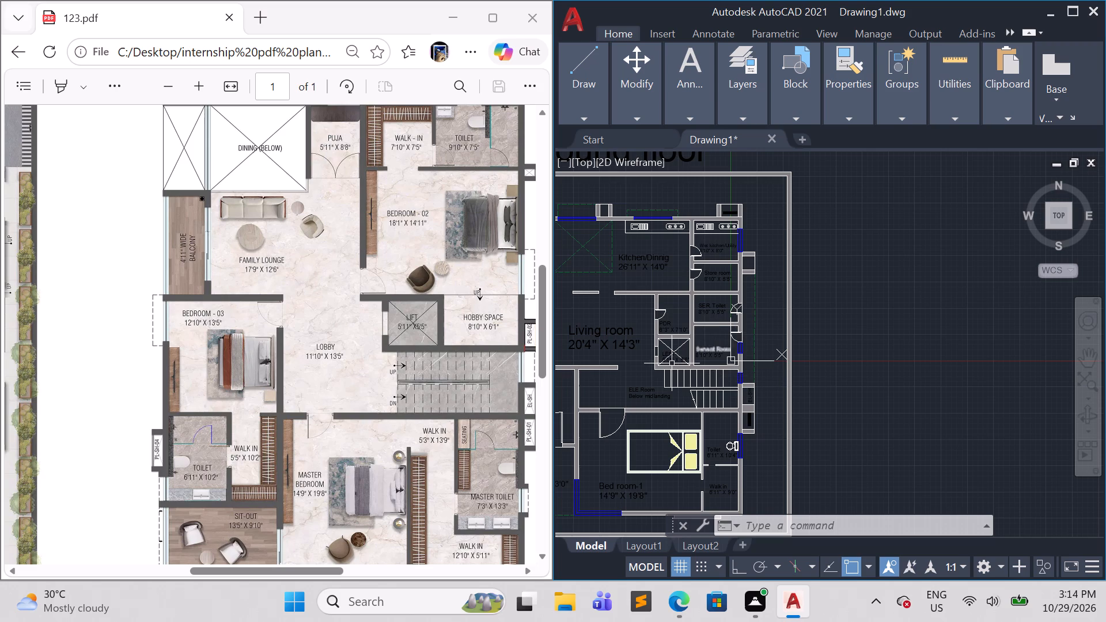
pyautogui.scroll(-1, 716, 395)
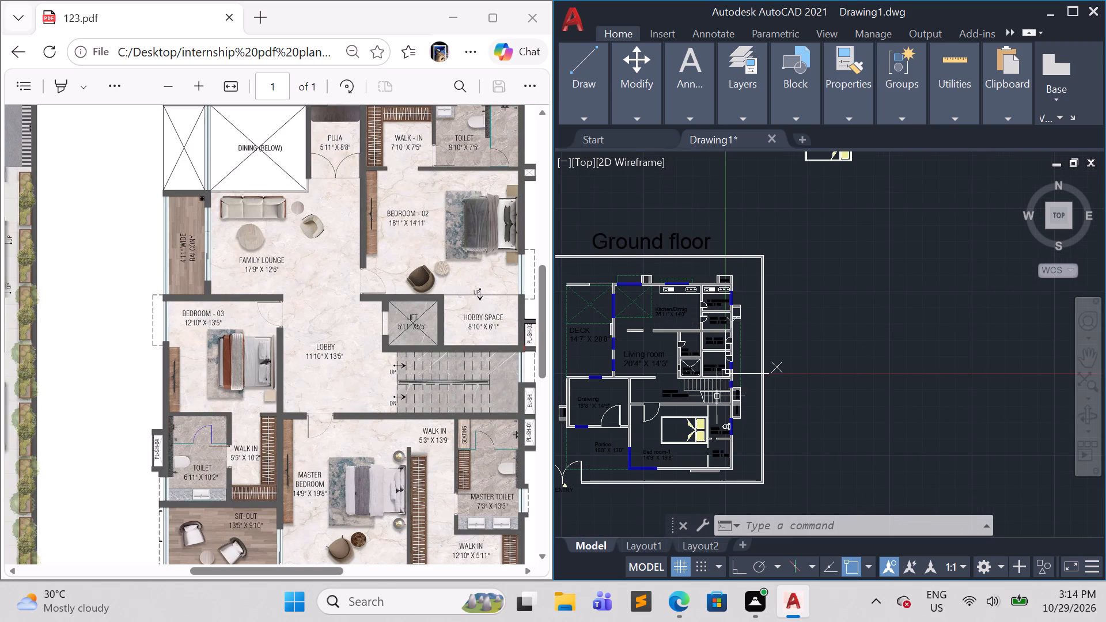
pyautogui.scroll(2, 734, 445)
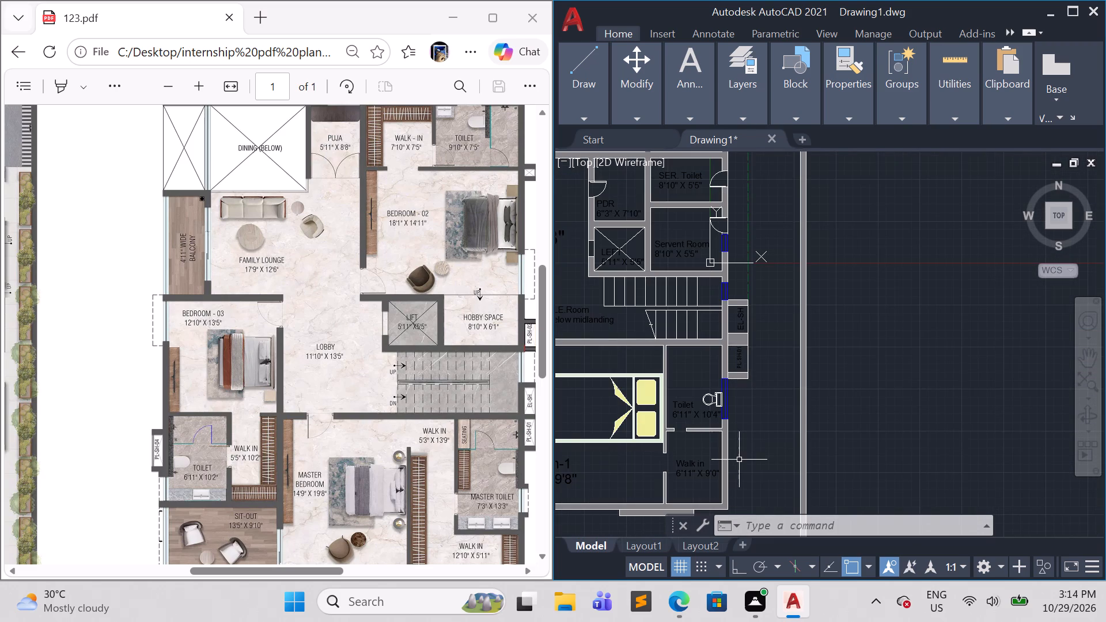
pyautogui.click(728, 462)
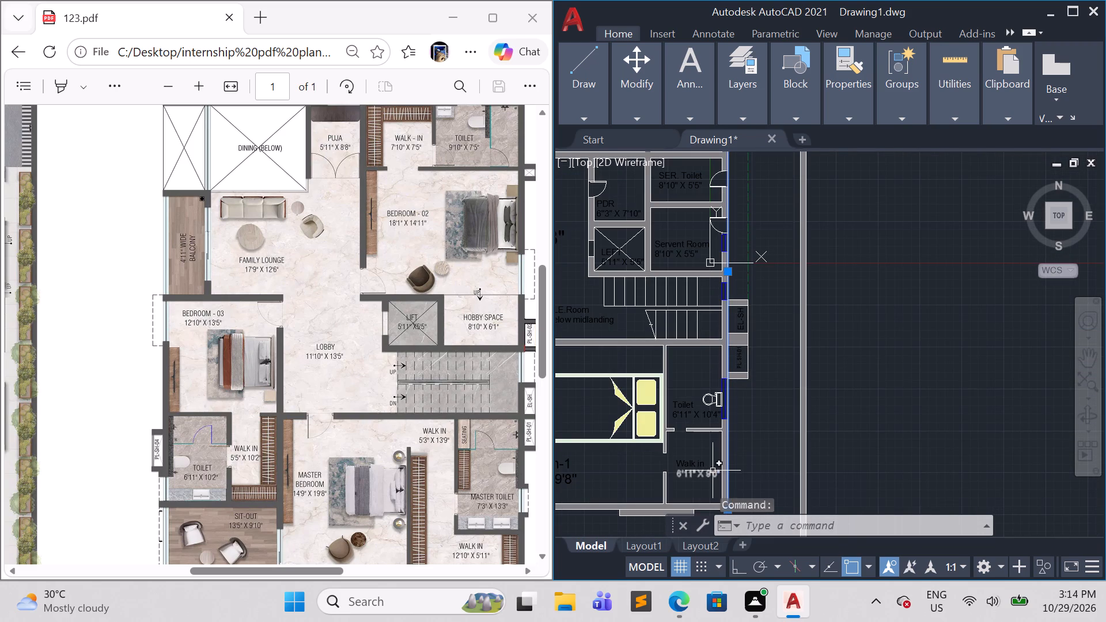
pyautogui.click(721, 455)
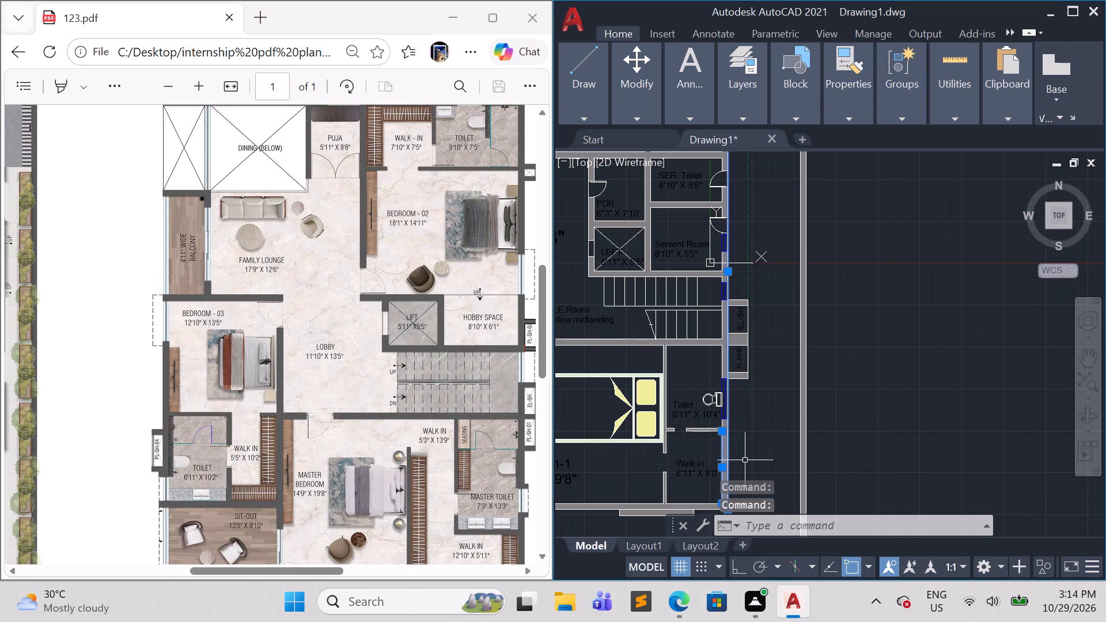
pyautogui.press('Escape')
pyautogui.scroll(-1, 781, 410)
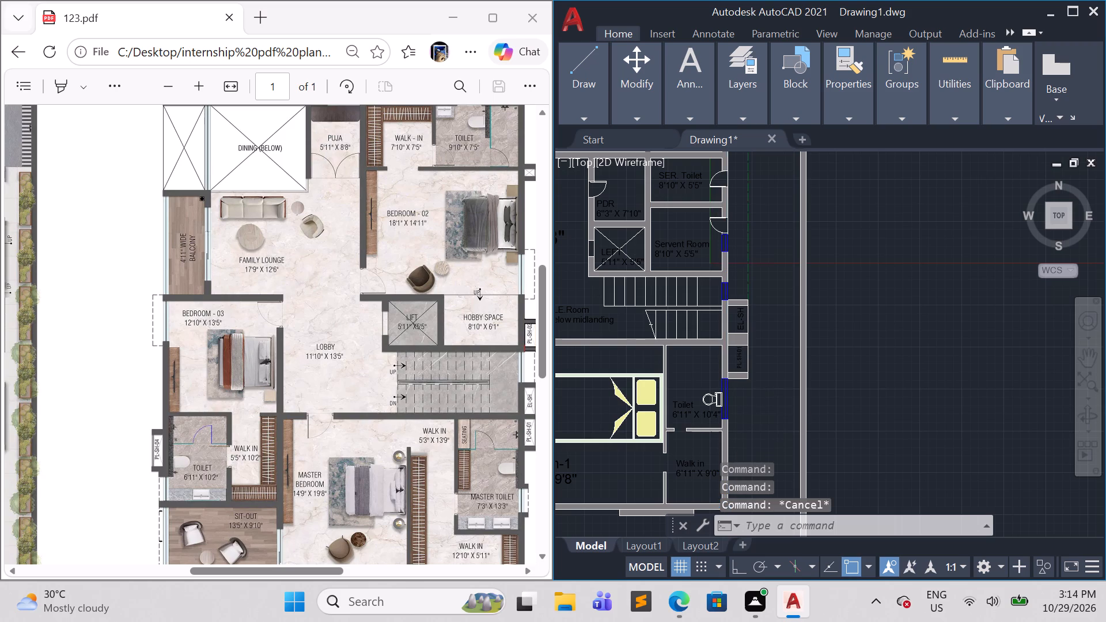
pyautogui.scroll(1, 472, 331)
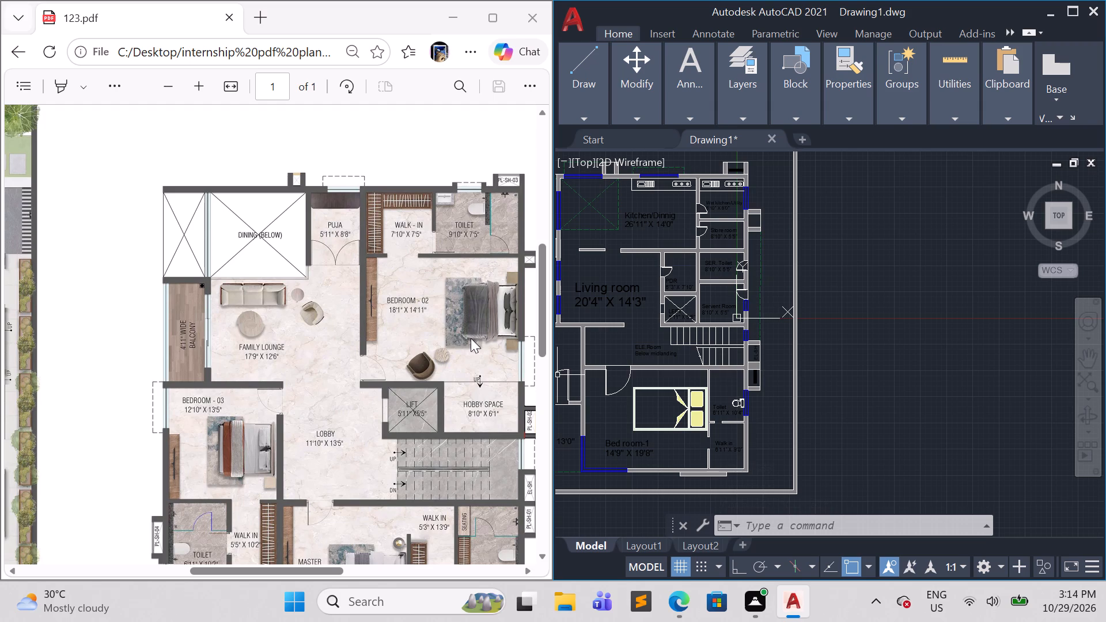
pyautogui.moveTo(839, 328); pyautogui.dragTo(833, 341, button='middle')
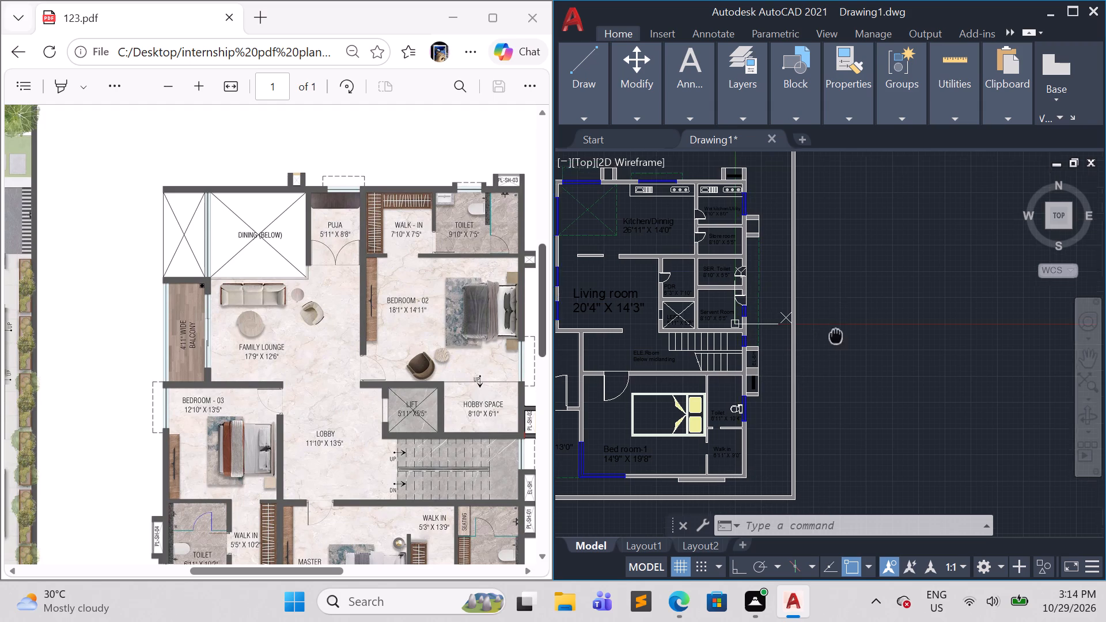
pyautogui.moveTo(833, 341); pyautogui.dragTo(728, 421, button='middle')
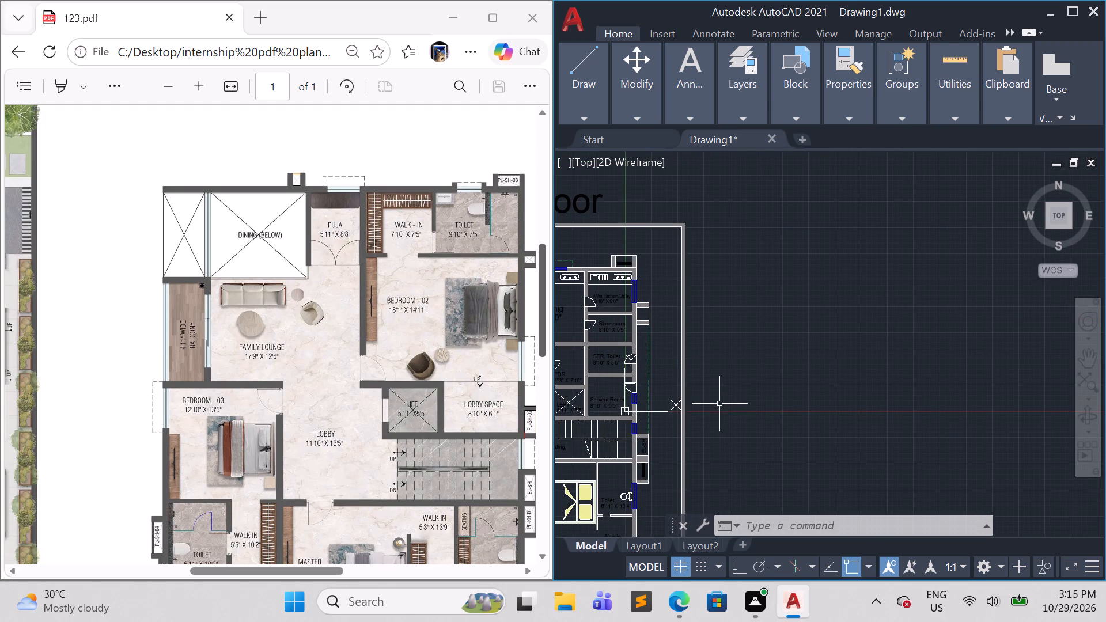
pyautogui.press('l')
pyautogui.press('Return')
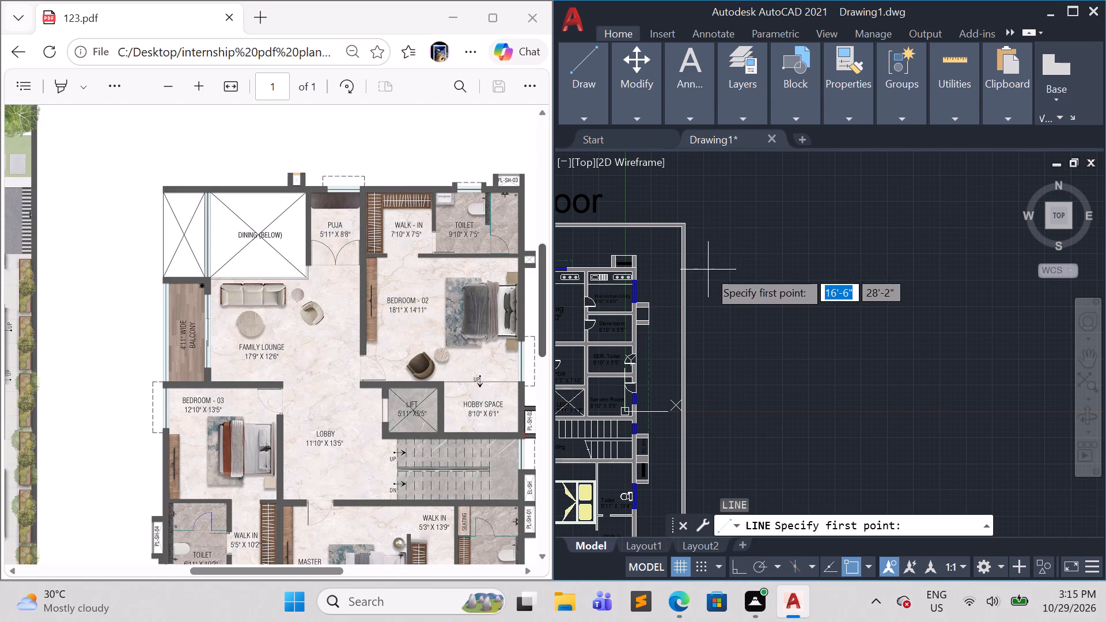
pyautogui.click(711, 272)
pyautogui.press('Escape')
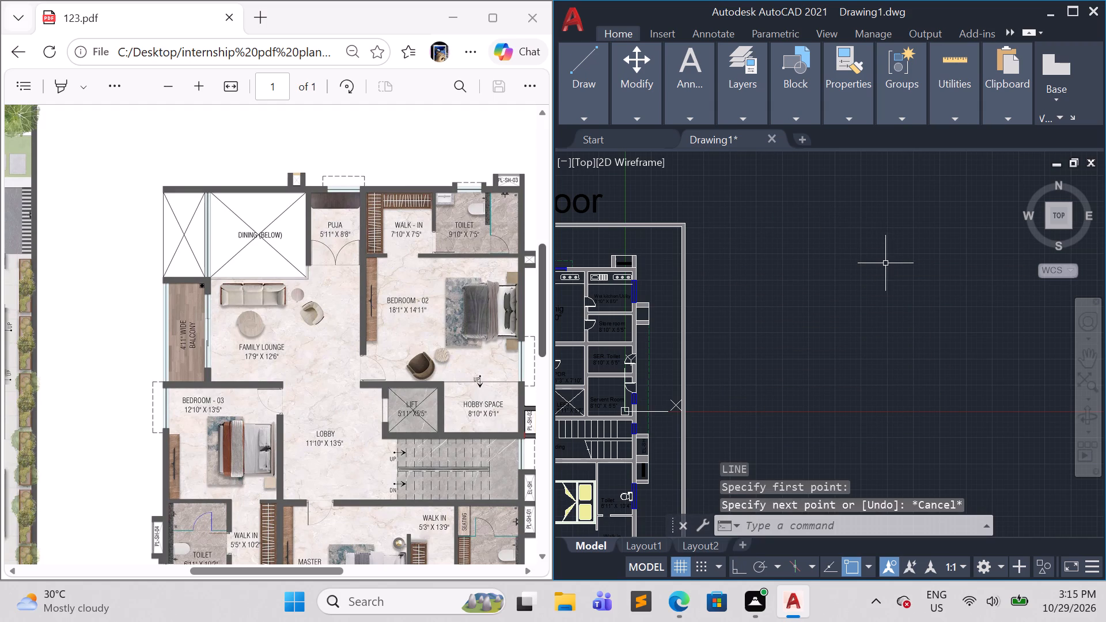
# Set the current object colour so that new linework is drawn in white.
pyautogui.click(846, 117)
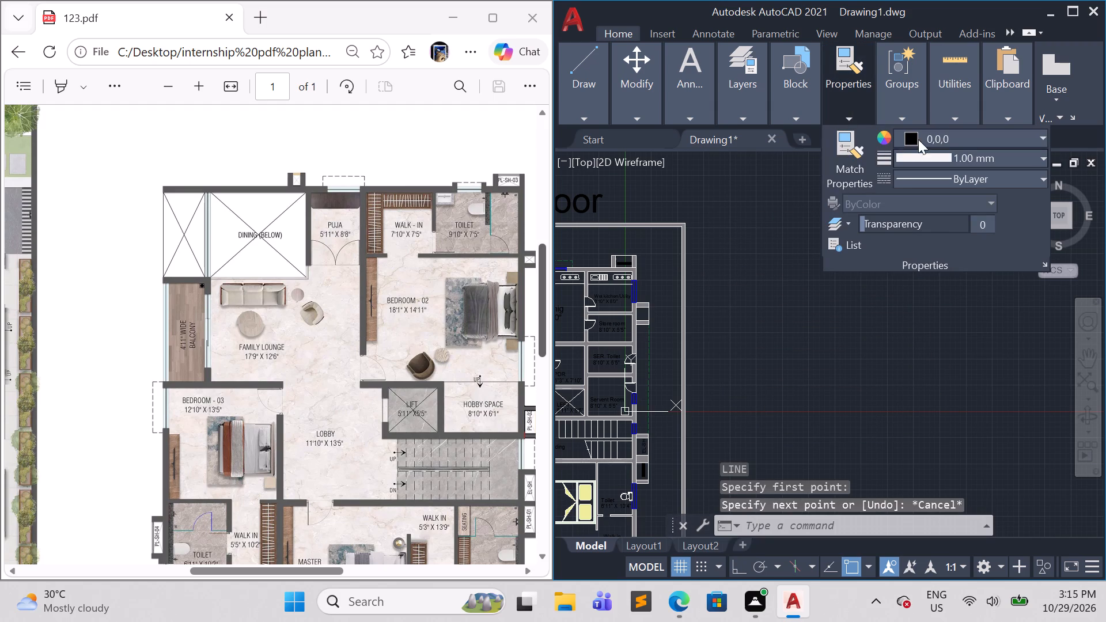
pyautogui.click(925, 138)
pyautogui.click(955, 160)
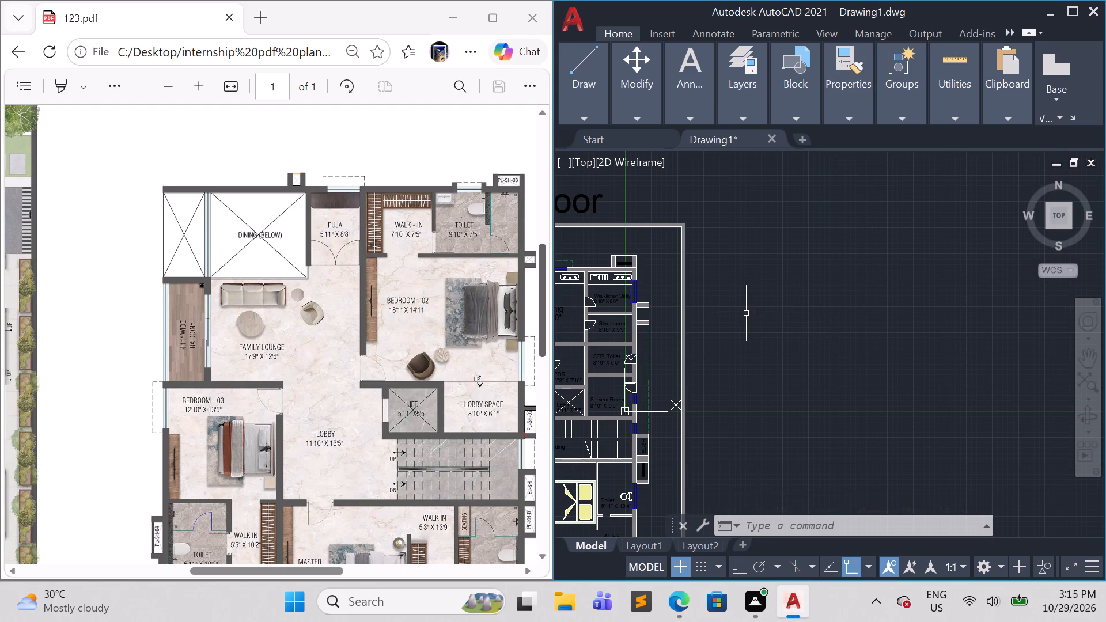
pyautogui.press('Escape')
# Draw a horizontal line about 83' long with Ortho on, outside the ground floor boundary and level with the building's upper wall.
pyautogui.press('l')
pyautogui.press('Return')
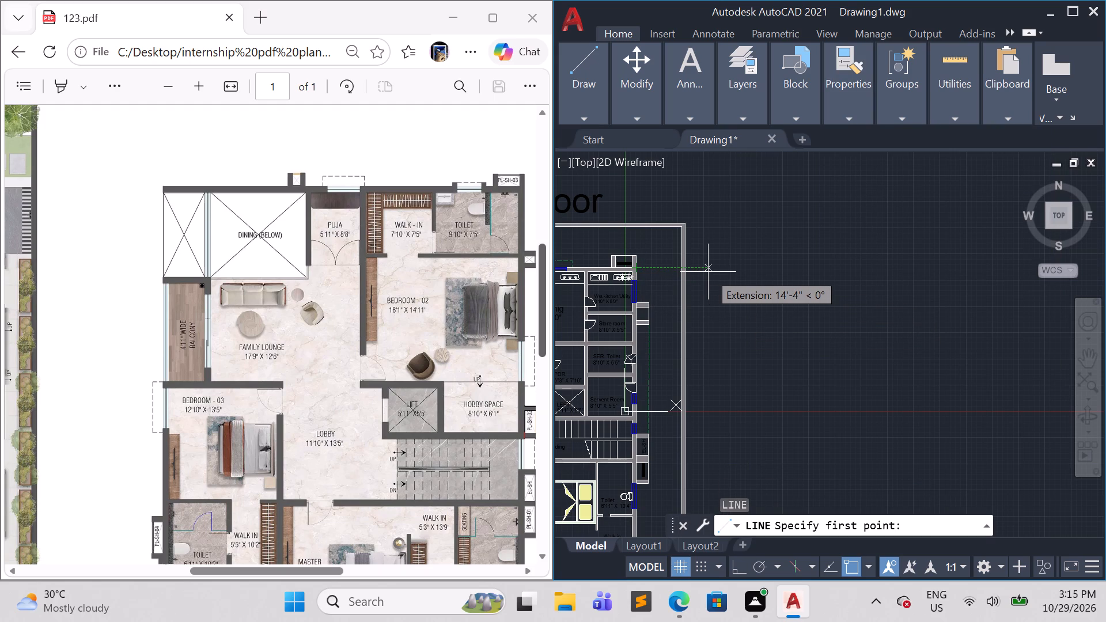
pyautogui.click(708, 272)
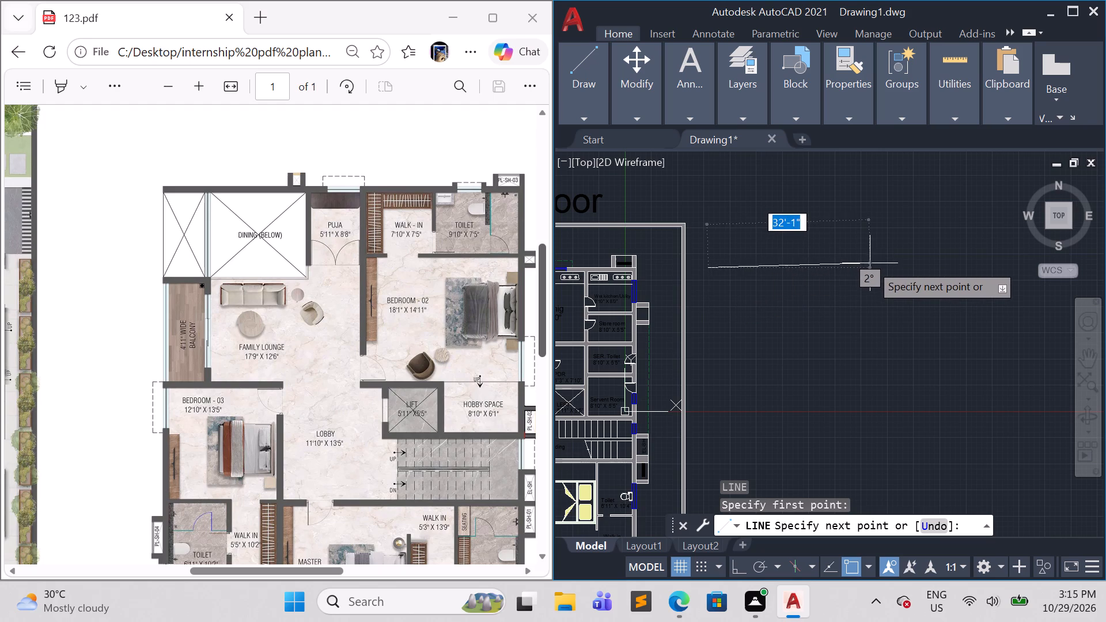
pyautogui.press('F8')
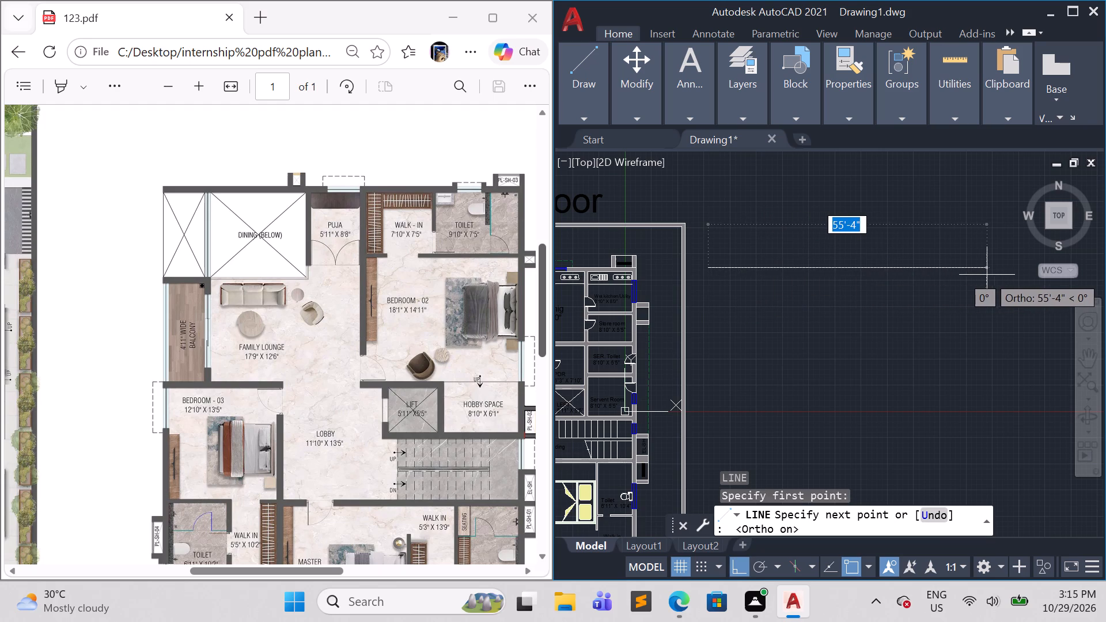
pyautogui.moveTo(998, 278); pyautogui.dragTo(873, 299, button='middle')
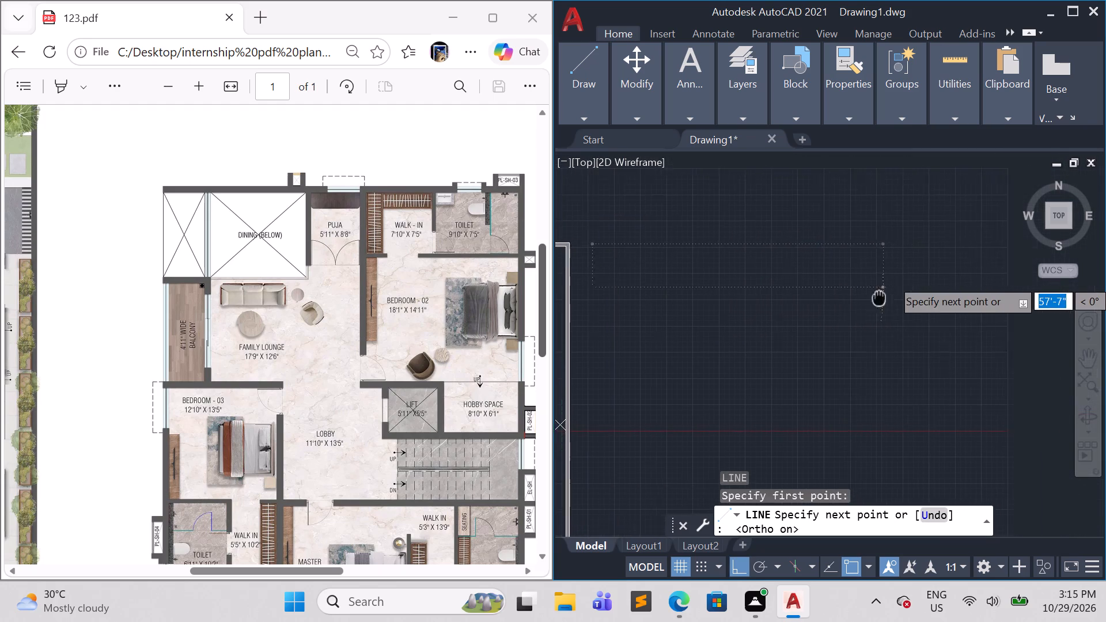
pyautogui.moveTo(873, 299); pyautogui.dragTo(833, 298, button='middle')
pyautogui.click(960, 283)
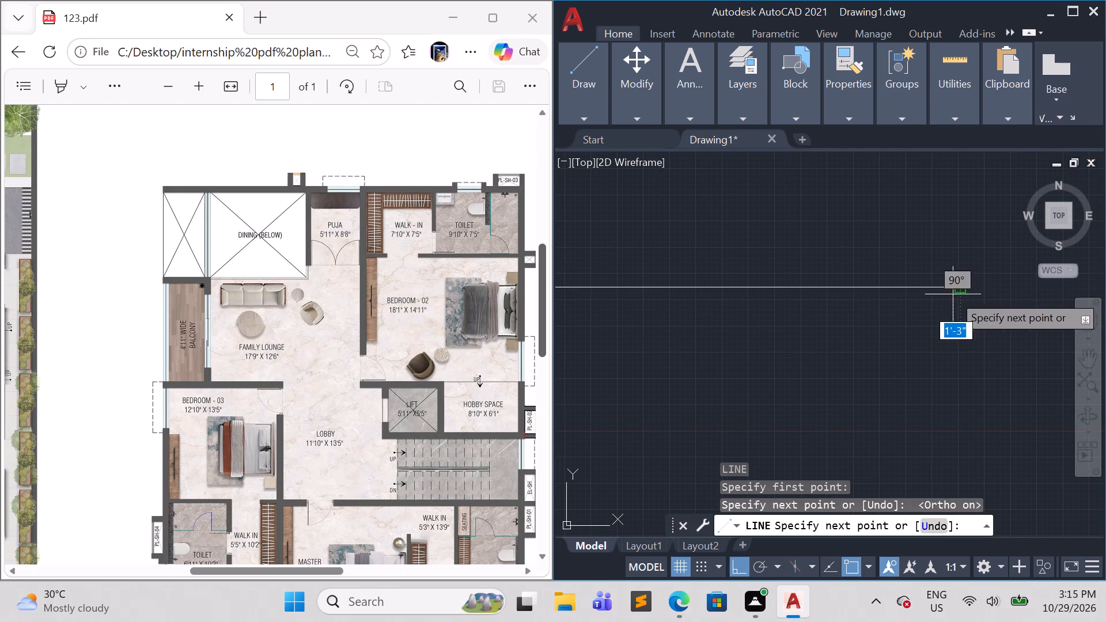
pyautogui.press('Escape')
# Place a vertical construction line through the right end of the new horizontal line.
pyautogui.scroll(-2, 940, 314)
pyautogui.moveTo(885, 339); pyautogui.dragTo(885, 328, button='middle')
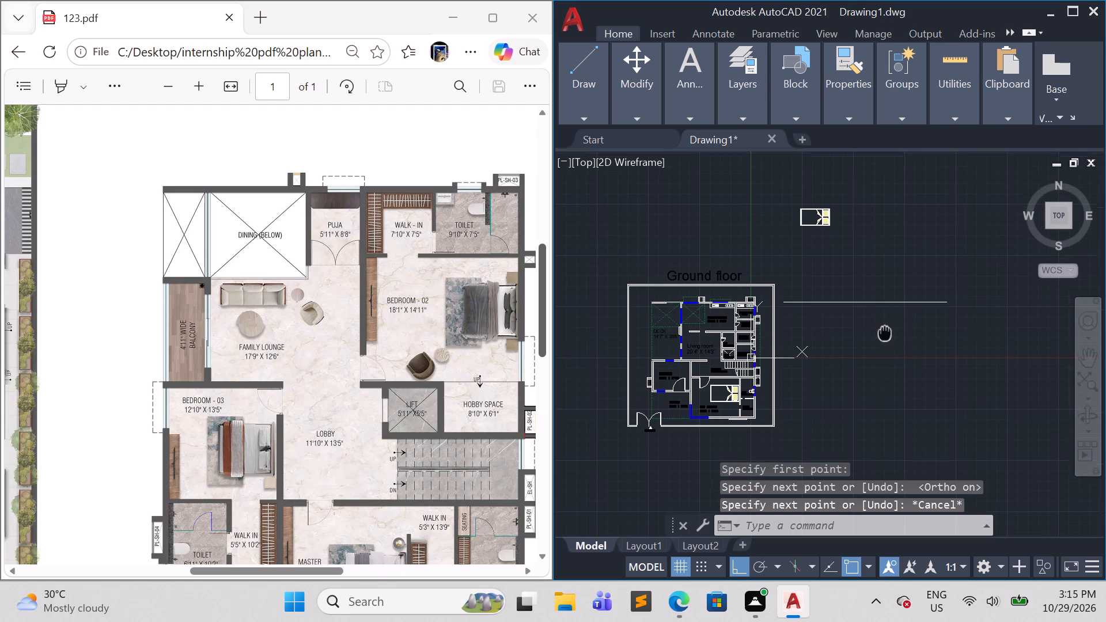
pyautogui.moveTo(885, 328); pyautogui.dragTo(884, 305, button='middle')
pyautogui.scroll(1, 882, 306)
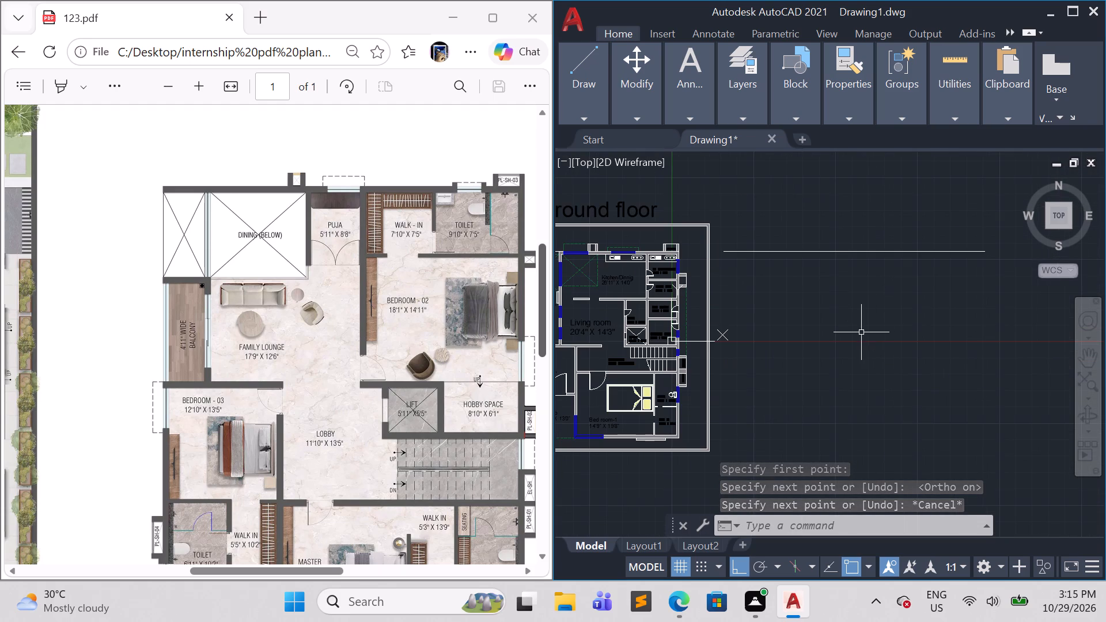
pyautogui.write('xl')
pyautogui.press('Return')
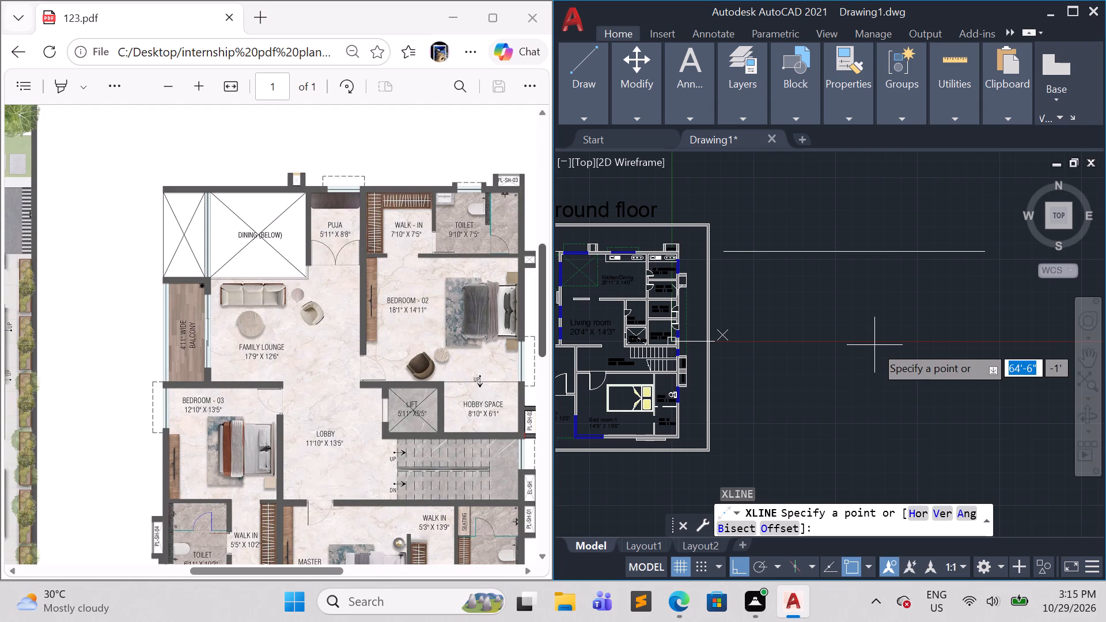
pyautogui.press('v')
pyautogui.press('Return')
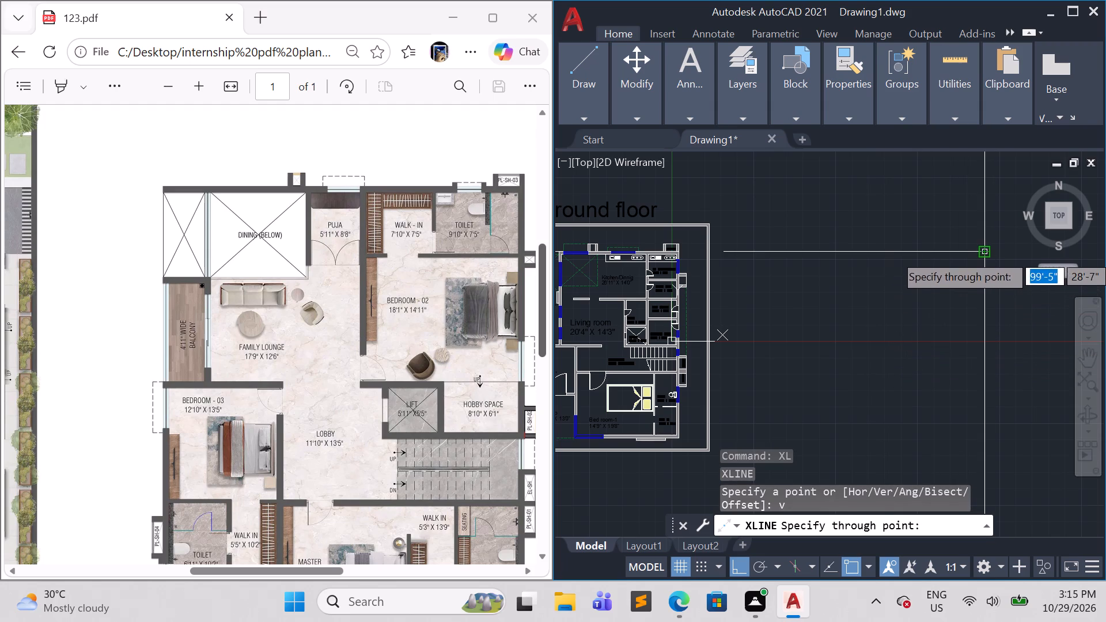
pyautogui.click(984, 253)
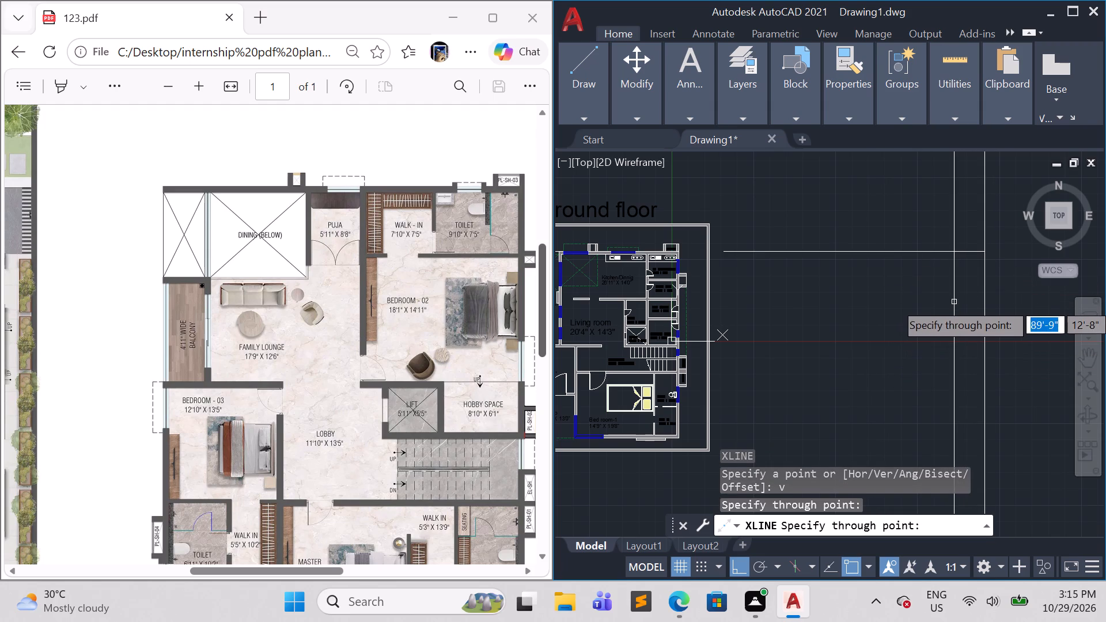
pyautogui.press('Escape')
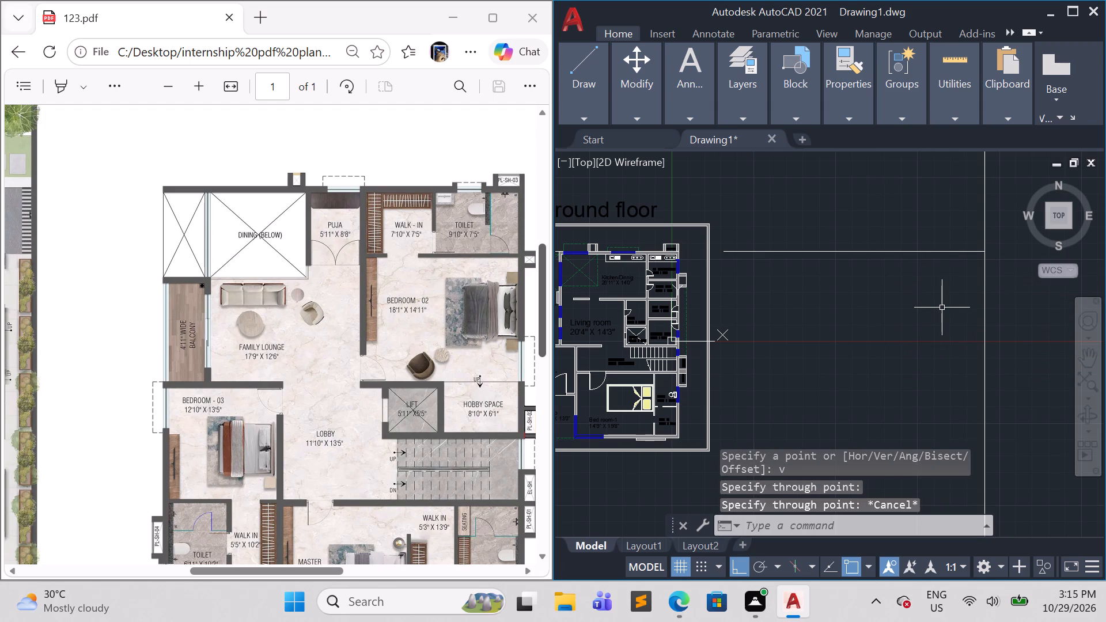
# Offset the vertical construction line 9" to its left to form the outer wall thickness.
pyautogui.press('o')
pyautogui.press('Return')
pyautogui.write('9"')
pyautogui.press('Return')
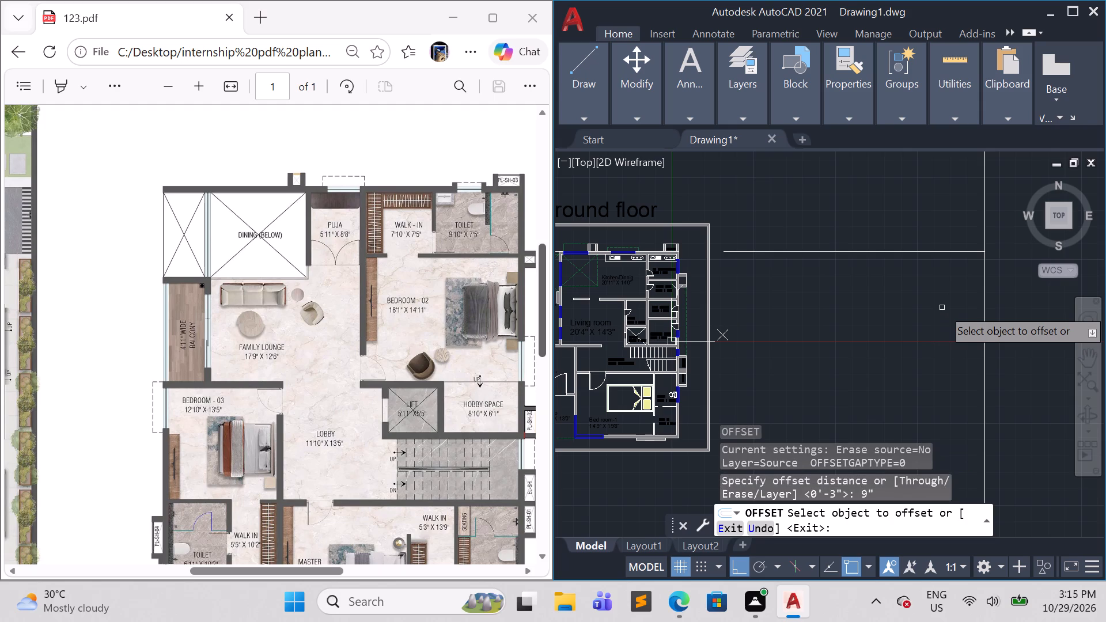
pyautogui.click(984, 298)
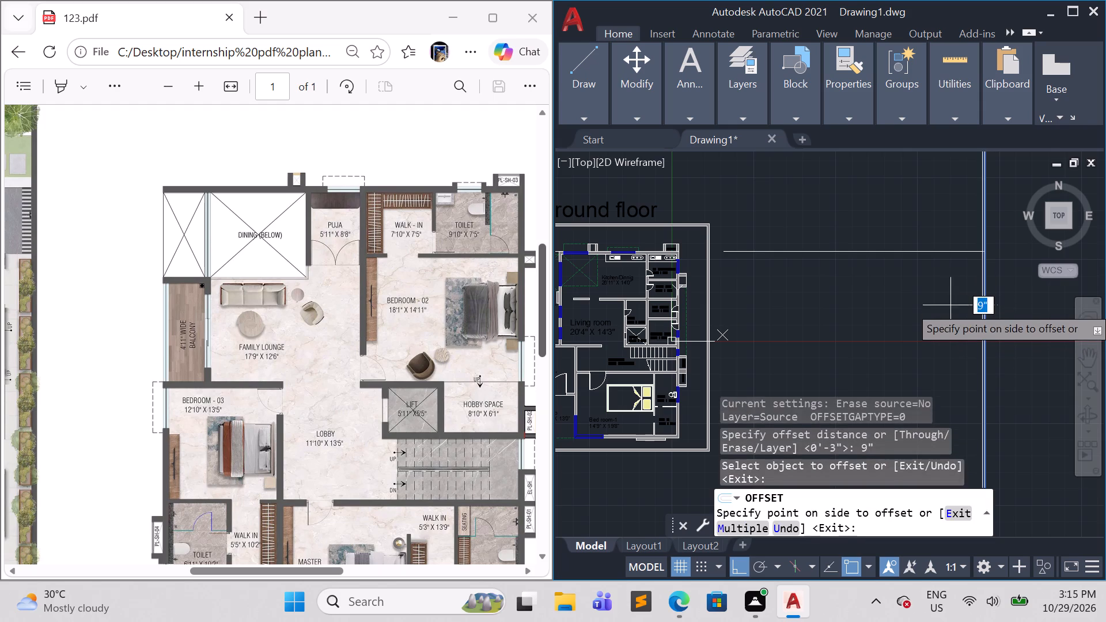
pyautogui.click(949, 305)
pyautogui.press('Escape')
# Trim the two vertical construction lines where they extend above the new horizontal top wall line.
pyautogui.write('tr')
pyautogui.press('Return')
pyautogui.moveTo(955, 203); pyautogui.dragTo(999, 195)
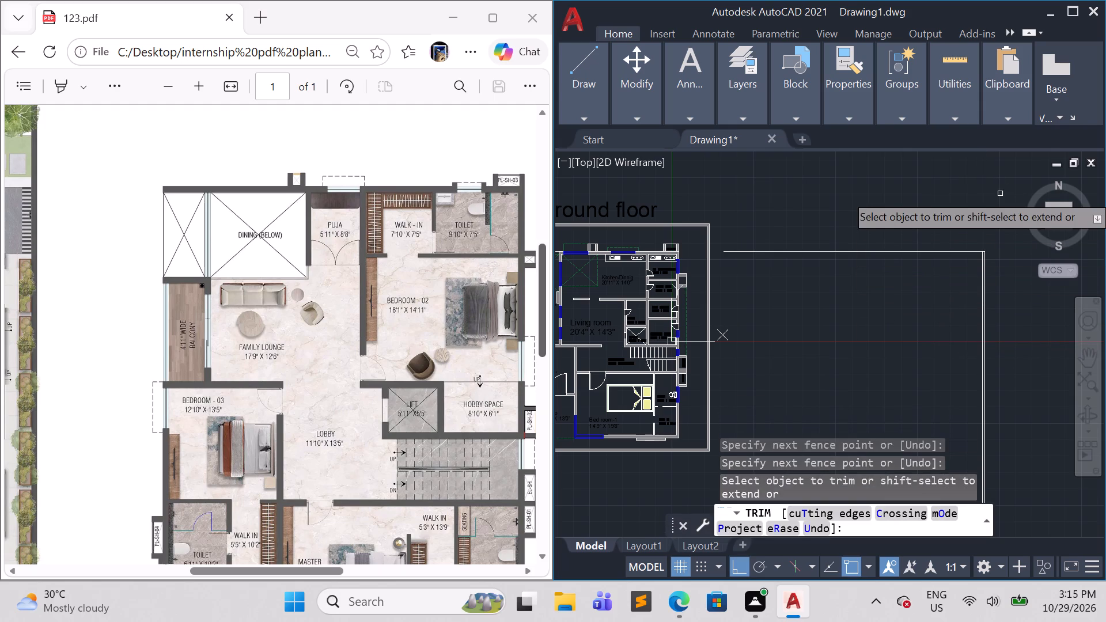
pyautogui.press('Escape')
# Offset the horizontal top wall line 9" downward to form the upper outer wall thickness.
pyautogui.press('o')
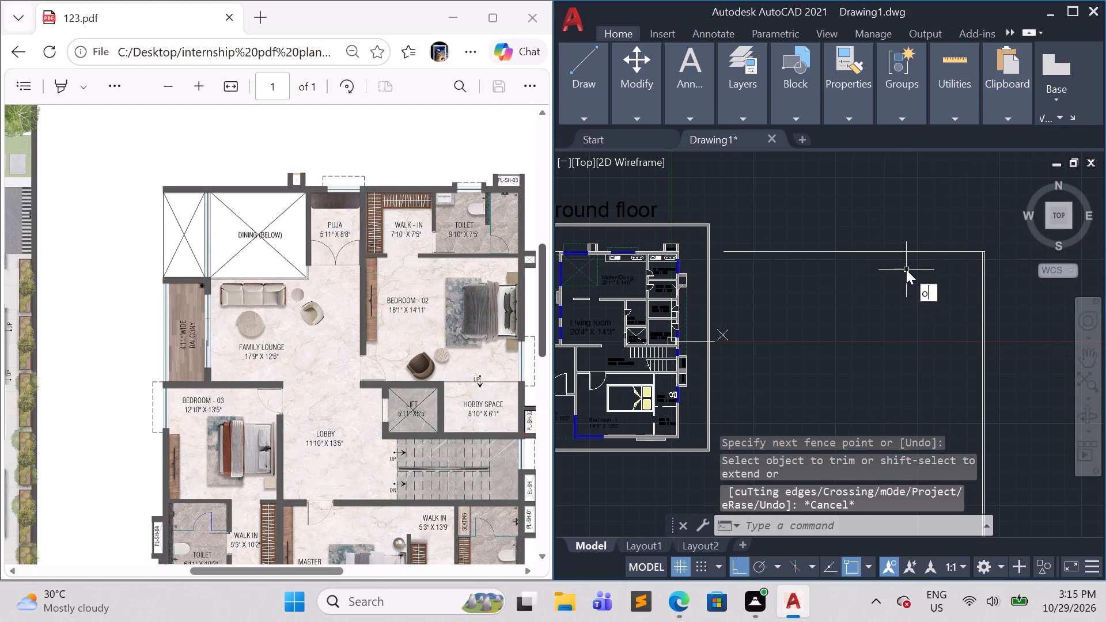
pyautogui.press('Return')
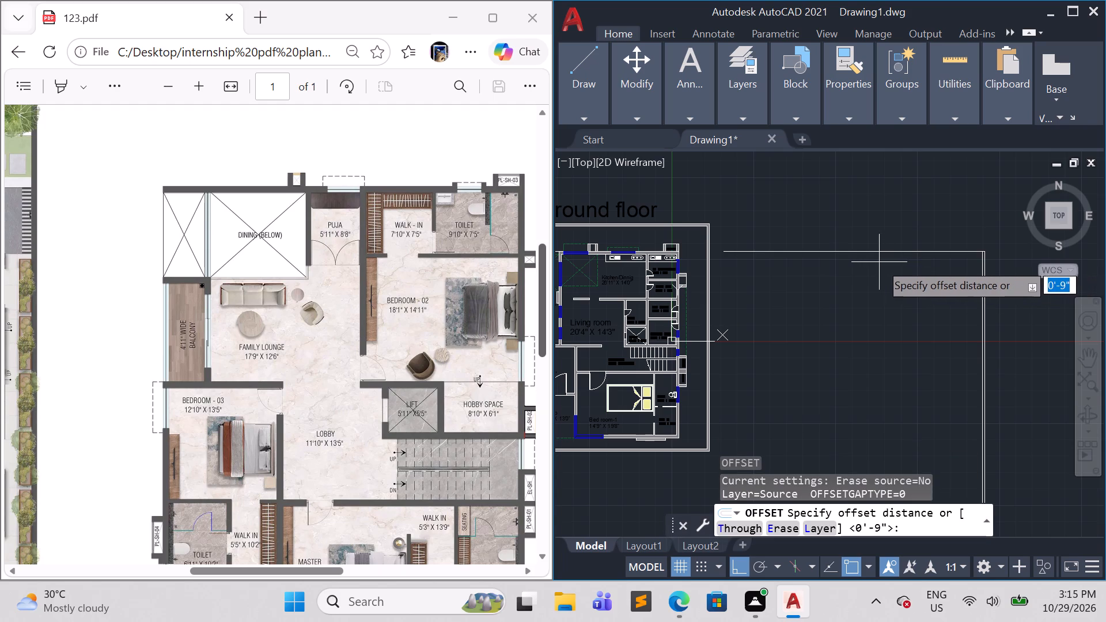
pyautogui.press('Return')
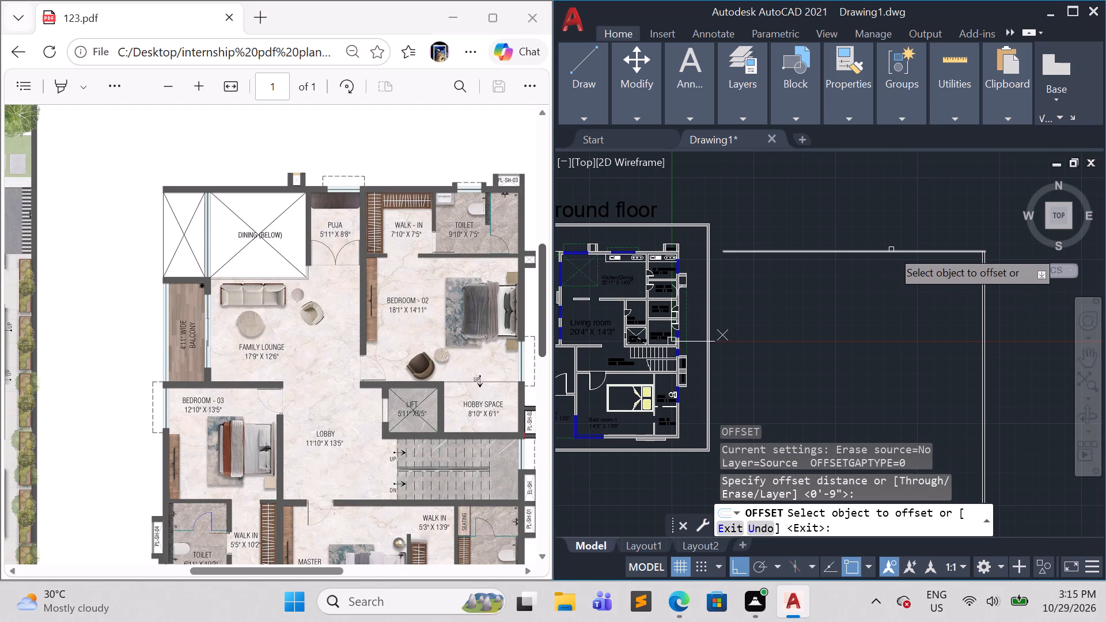
pyautogui.click(891, 249)
pyautogui.click(889, 270)
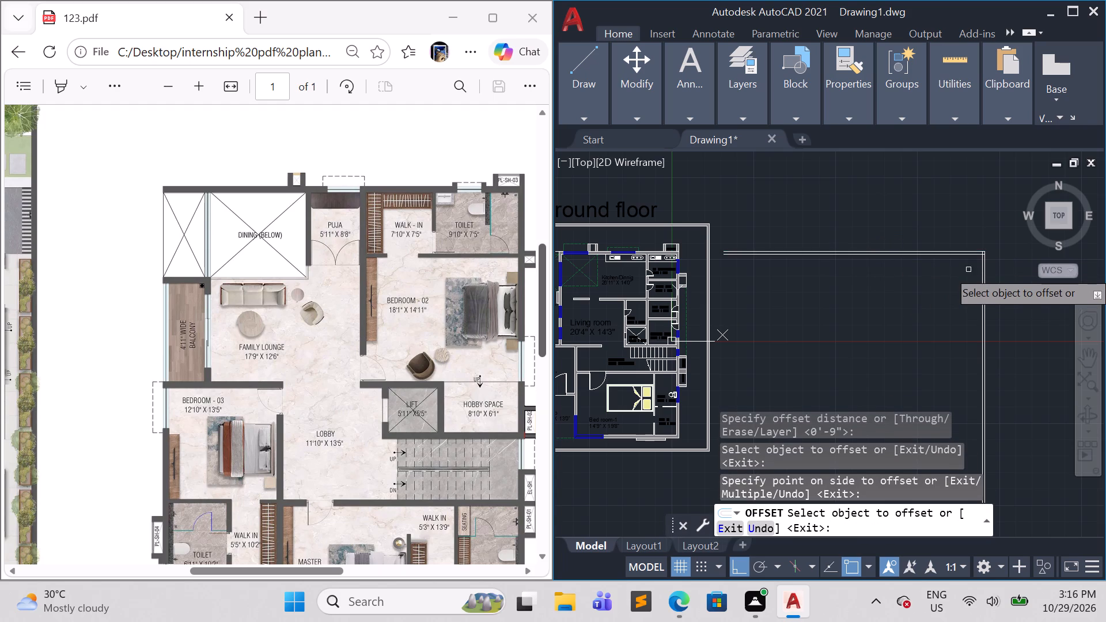
pyautogui.press('Escape')
pyautogui.press('Escape')
pyautogui.press('Escape')
pyautogui.press('Escape')
pyautogui.press('Escape')
pyautogui.press('Escape')
pyautogui.press('Escape')
pyautogui.press('Escape')
pyautogui.press('Escape')
pyautogui.press('Escape')
pyautogui.press('Escape')
pyautogui.press('Escape')
pyautogui.press('Escape')
pyautogui.press('Escape')
pyautogui.press('Escape')
pyautogui.press('Escape')
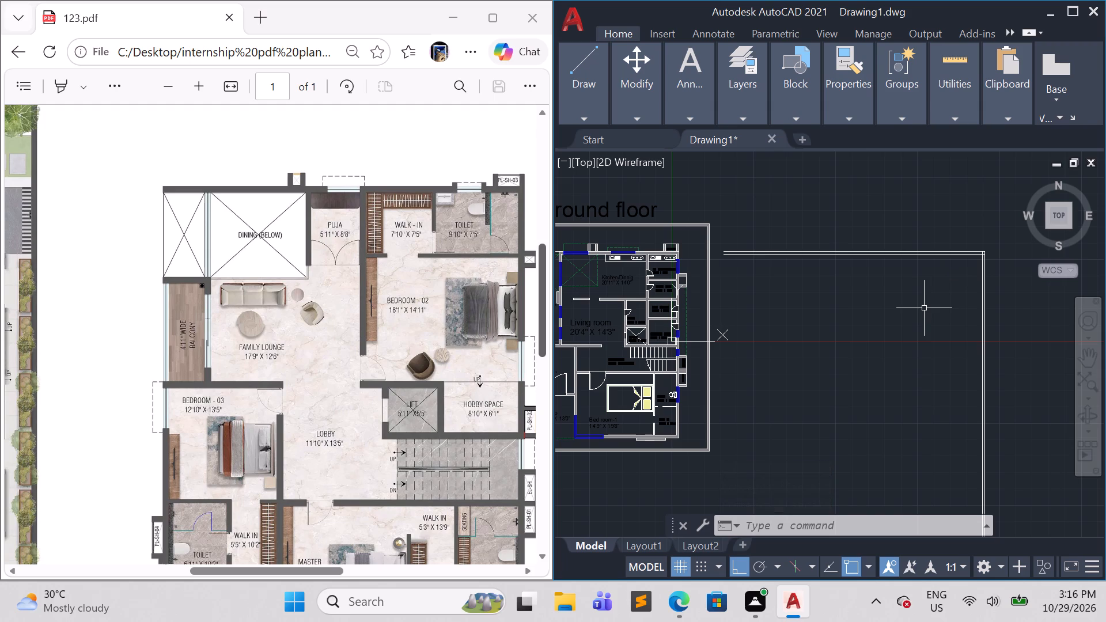
# Offset the inner line of the upper outer wall 7'5" downward to set the walk-in and toilet depth.
pyautogui.scroll(1, 1016, 295)
pyautogui.moveTo(998, 312); pyautogui.dragTo(982, 397, button='middle')
pyautogui.scroll(2, 973, 381)
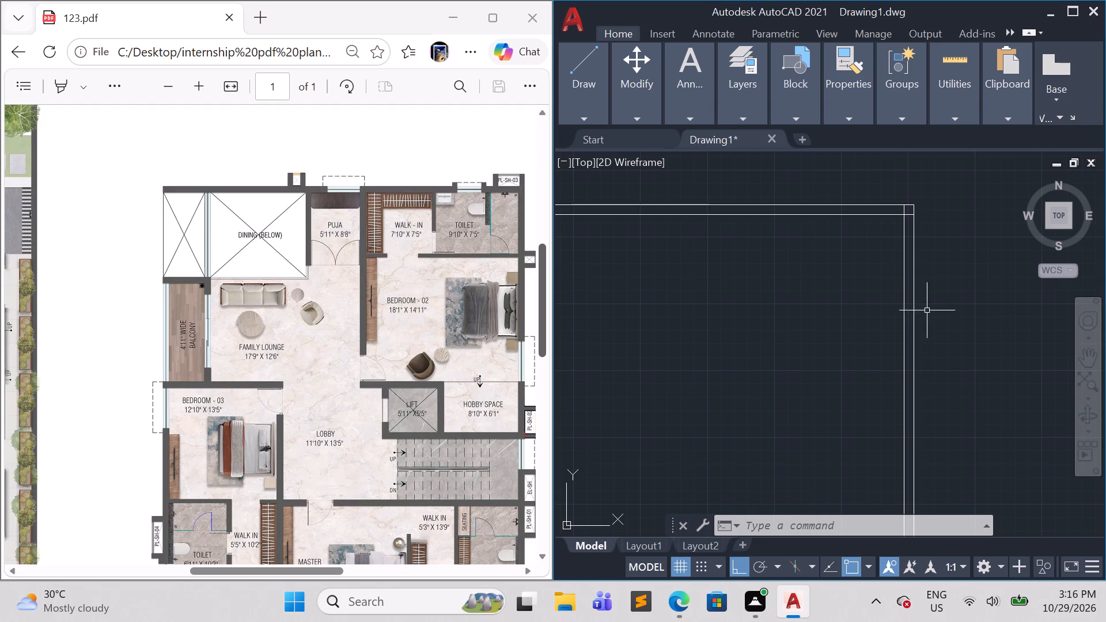
pyautogui.scroll(-1, 828, 335)
pyautogui.moveTo(828, 335); pyautogui.dragTo(921, 336, button='middle')
pyautogui.scroll(1, 921, 336)
pyautogui.press('Escape')
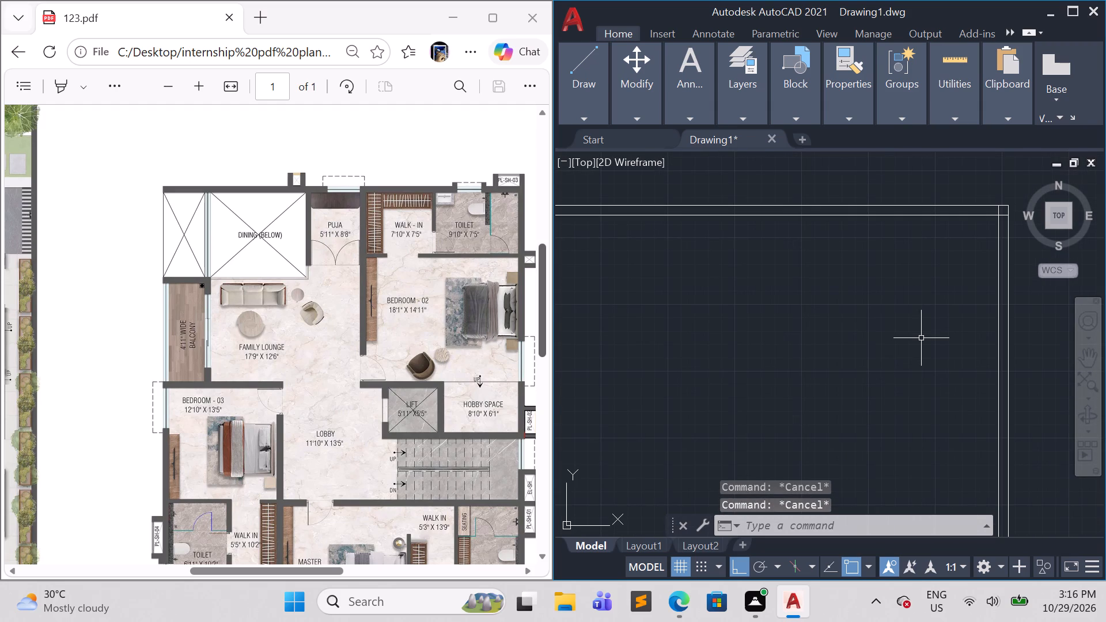
pyautogui.press('o')
pyautogui.press('Return')
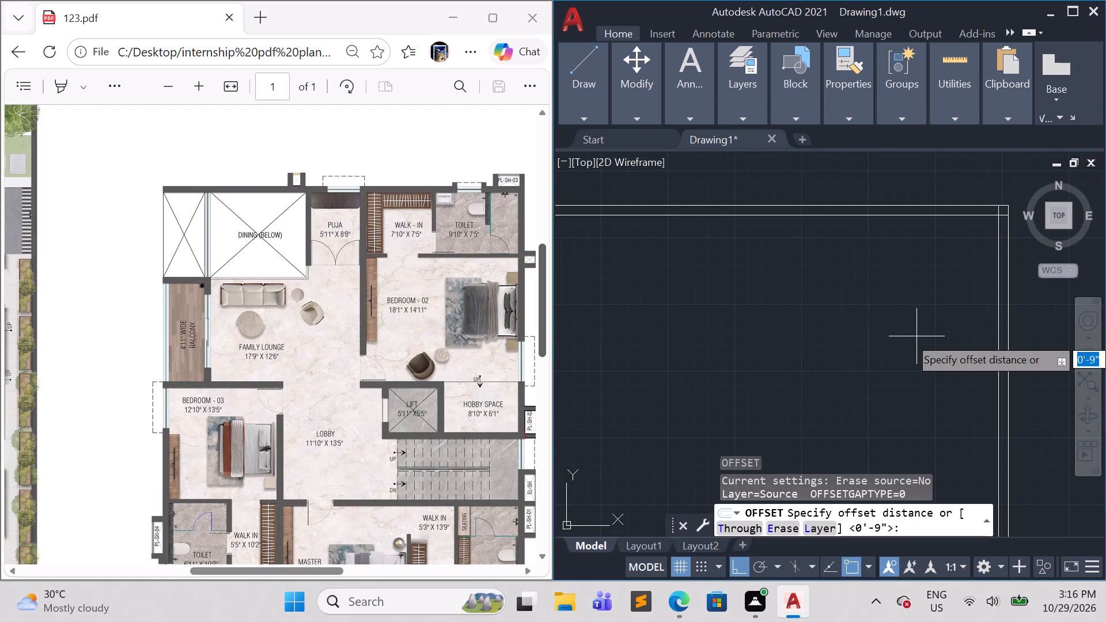
pyautogui.write("7'")
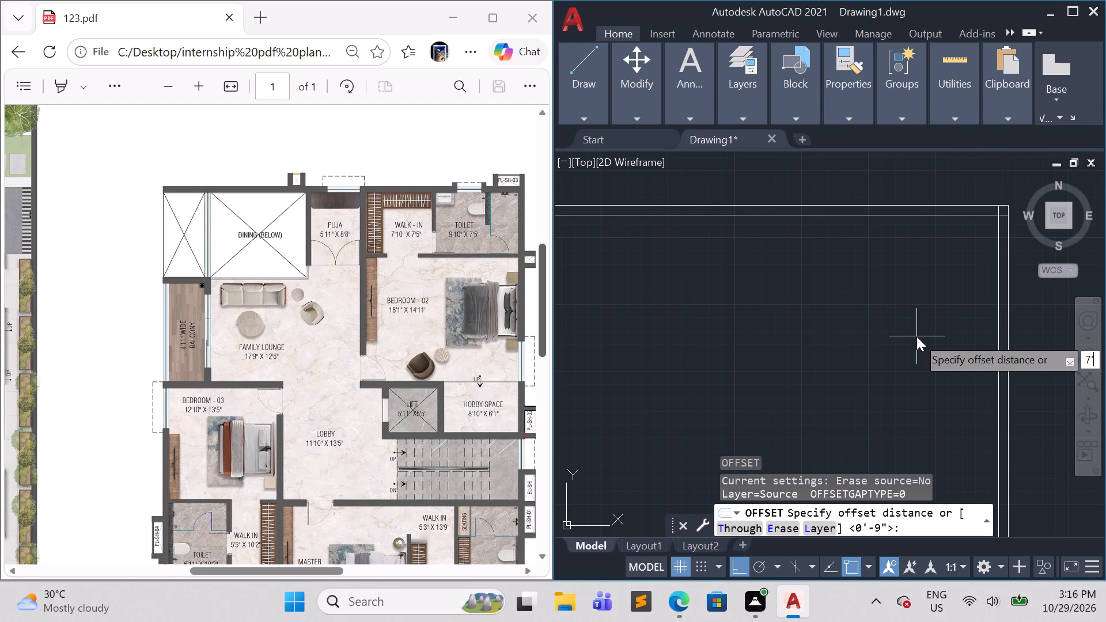
pyautogui.write('5"')
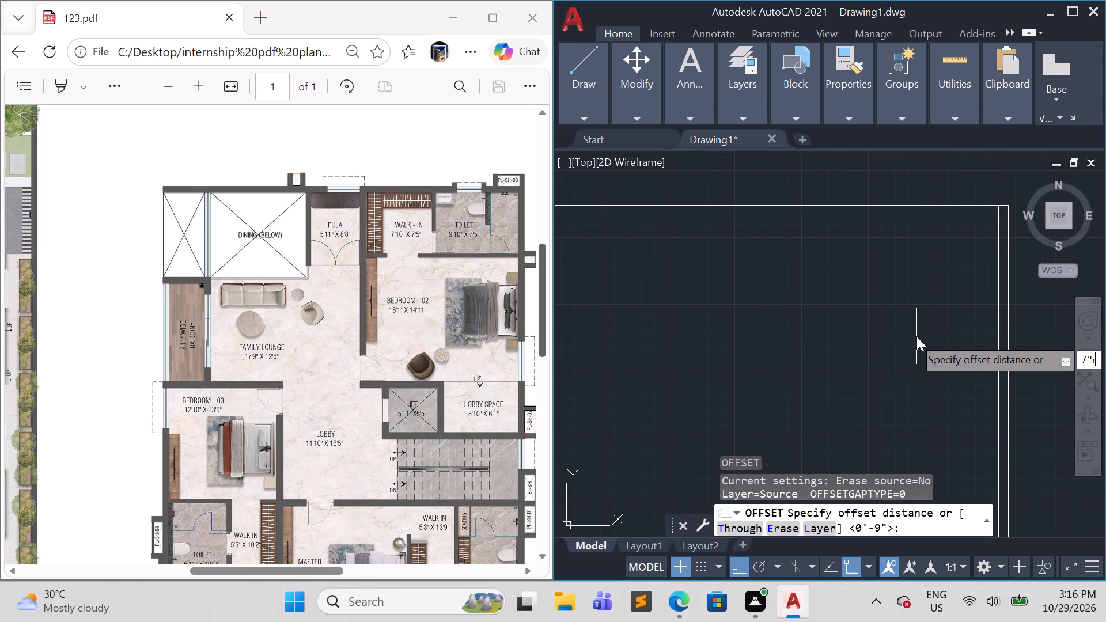
pyautogui.press('Return')
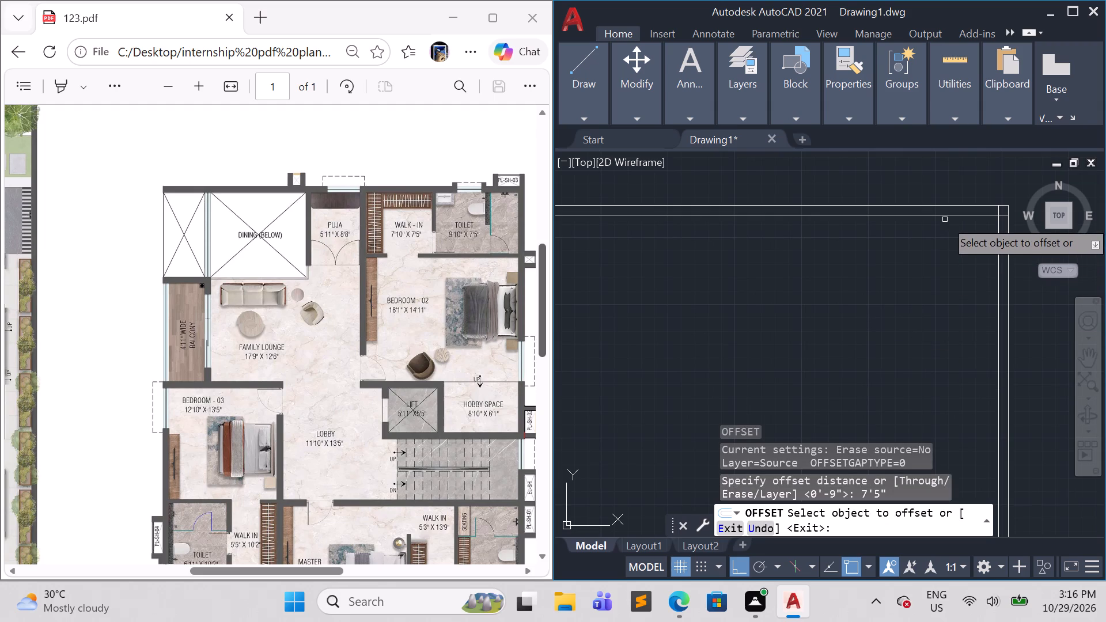
pyautogui.click(943, 215)
pyautogui.click(935, 286)
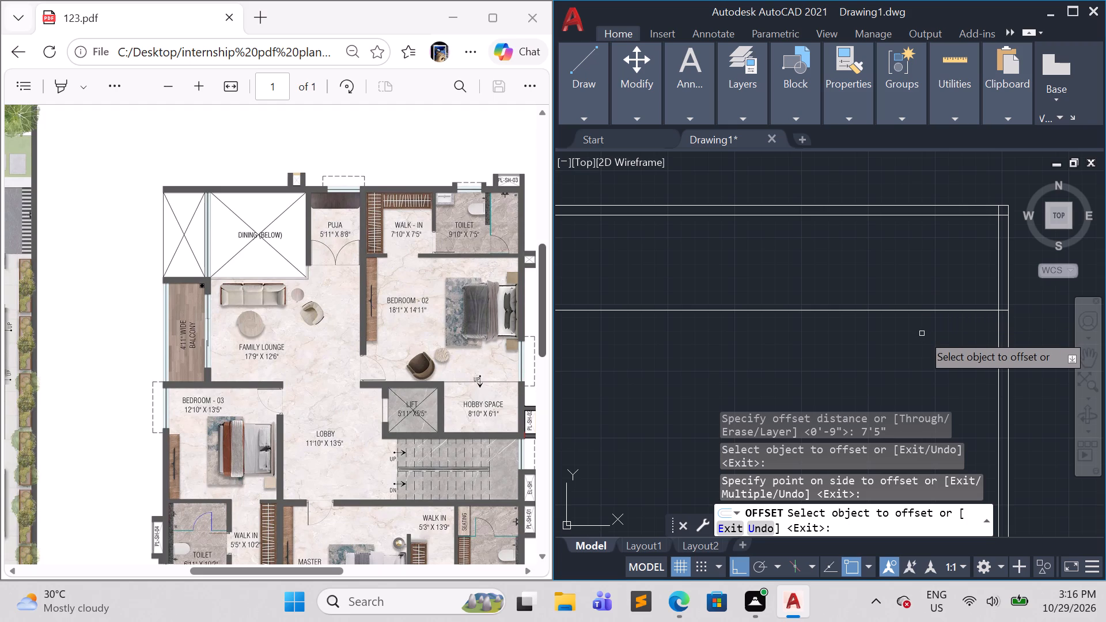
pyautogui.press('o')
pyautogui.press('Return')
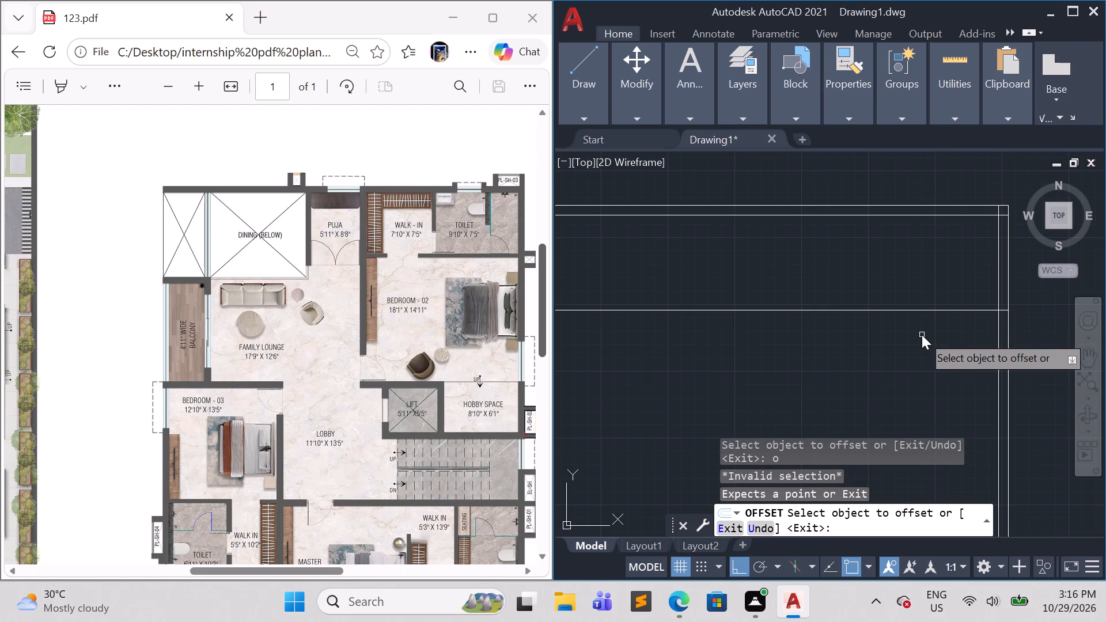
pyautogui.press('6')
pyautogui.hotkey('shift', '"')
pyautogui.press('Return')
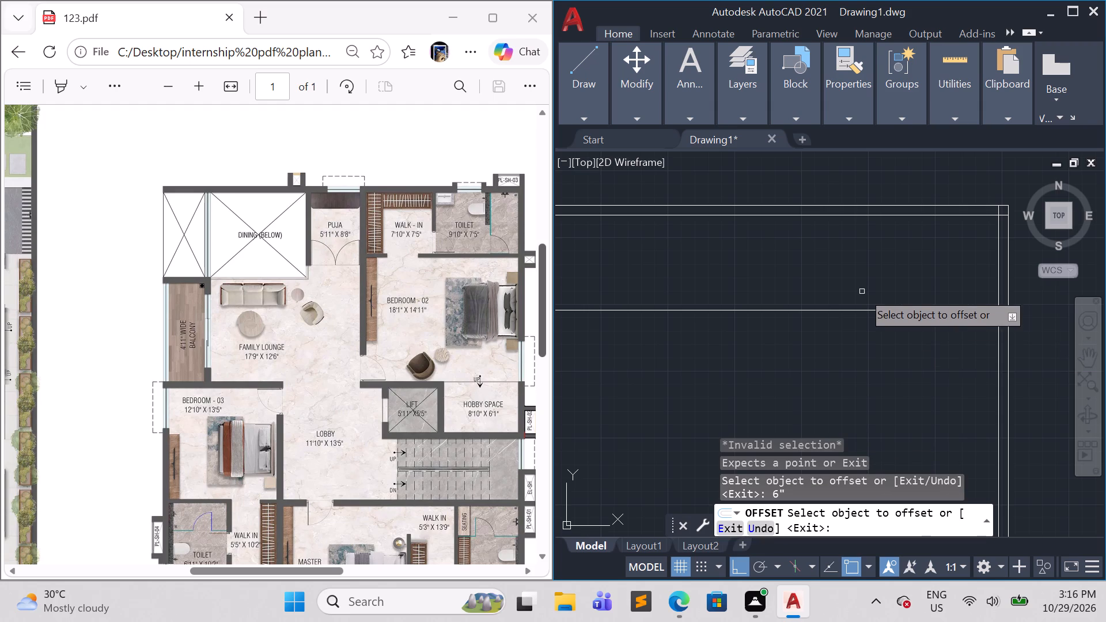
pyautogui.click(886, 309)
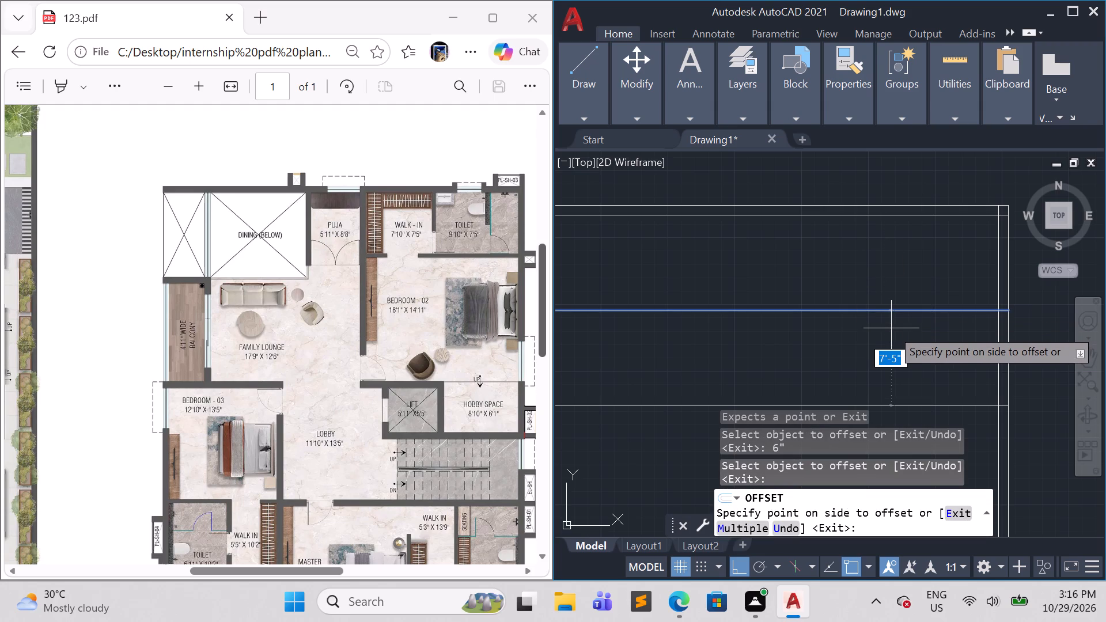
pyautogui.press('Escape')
# Offset the new horizontal partition line 6" downward to form the wall above Bedroom-02.
pyautogui.press('space')
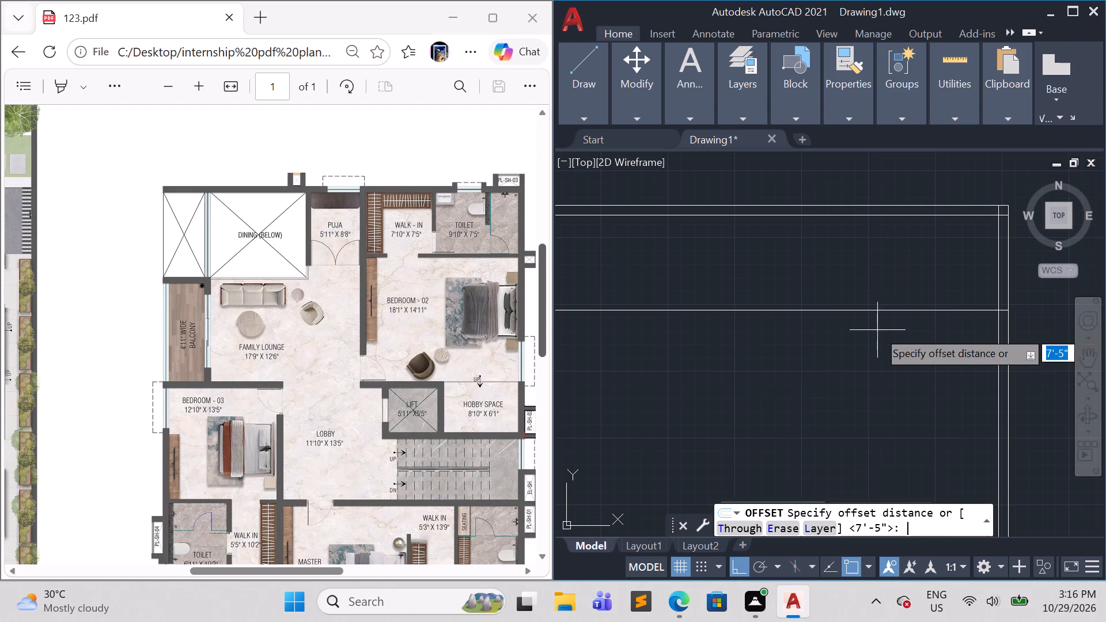
pyautogui.press('6')
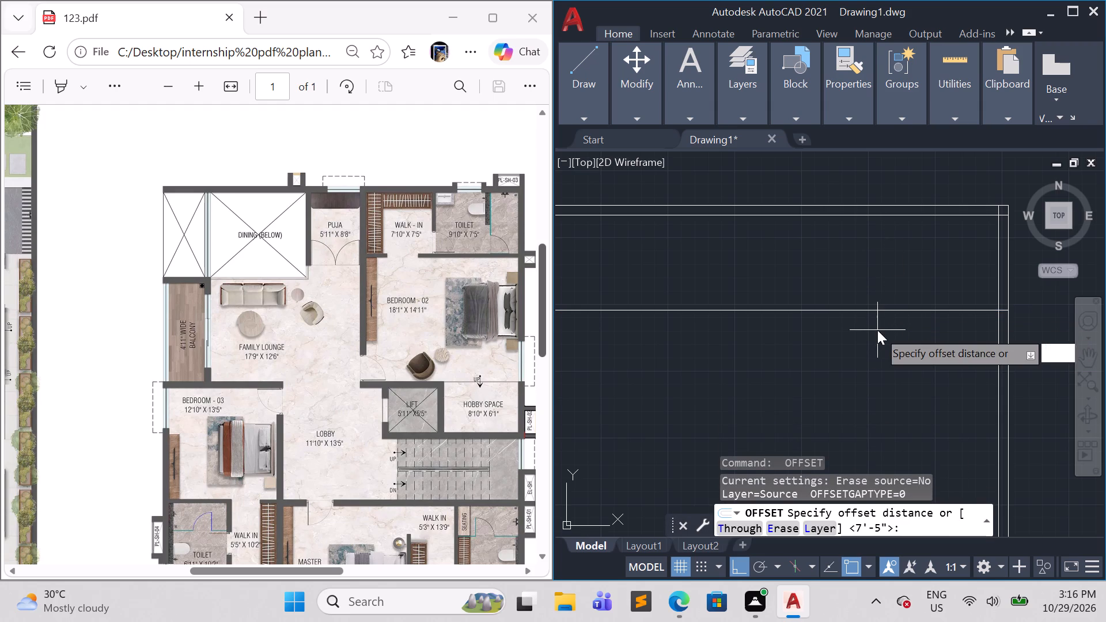
pyautogui.hotkey('shift', '"')
pyautogui.press('Return')
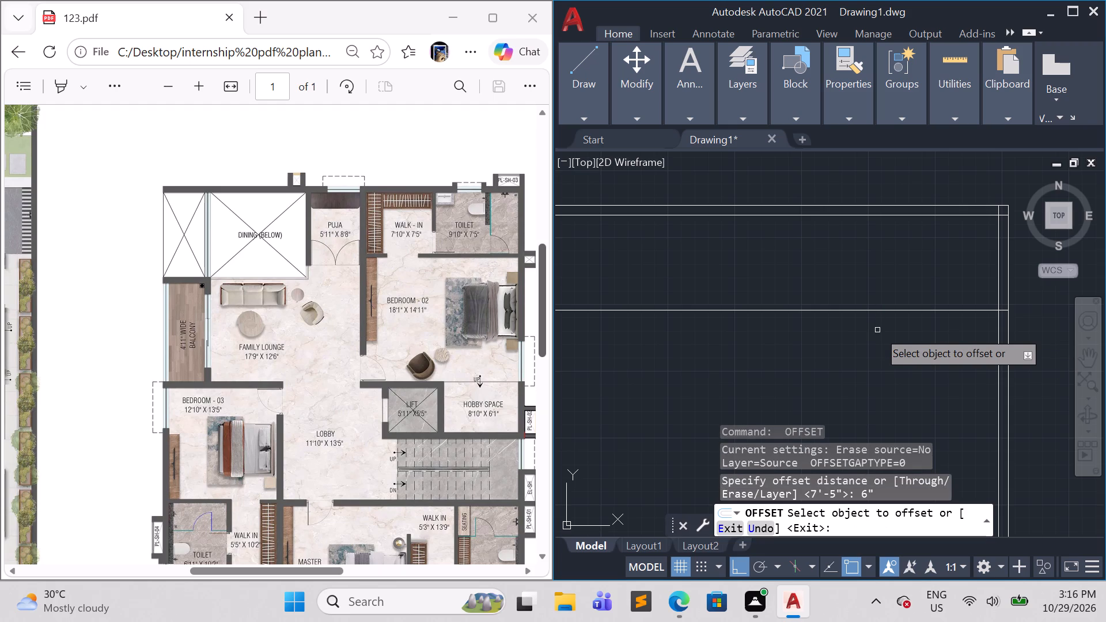
pyautogui.click(889, 309)
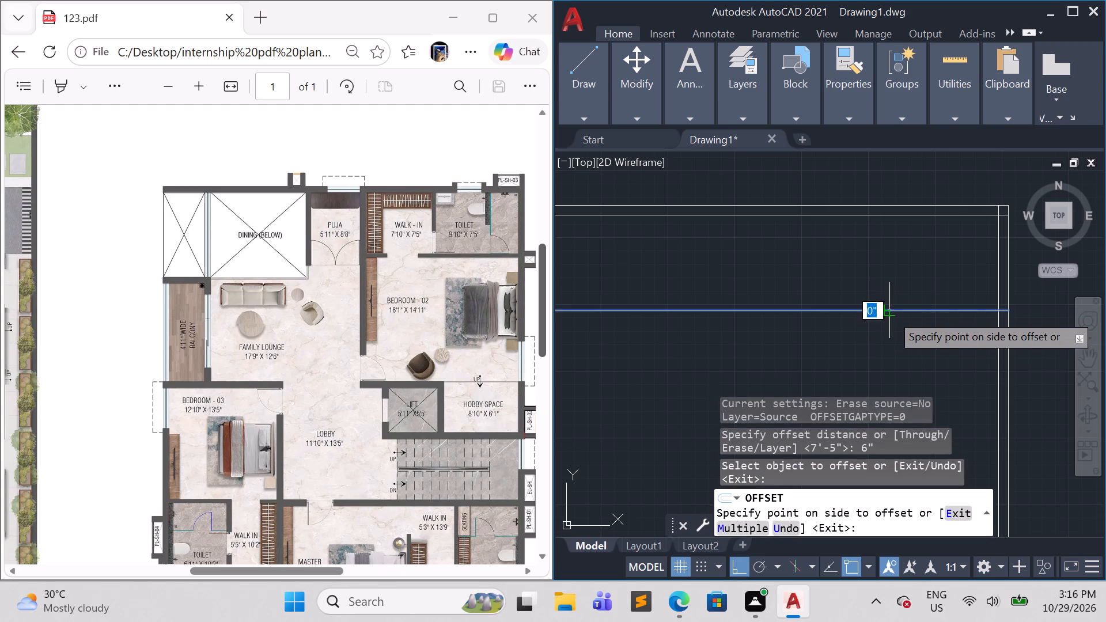
pyautogui.click(893, 321)
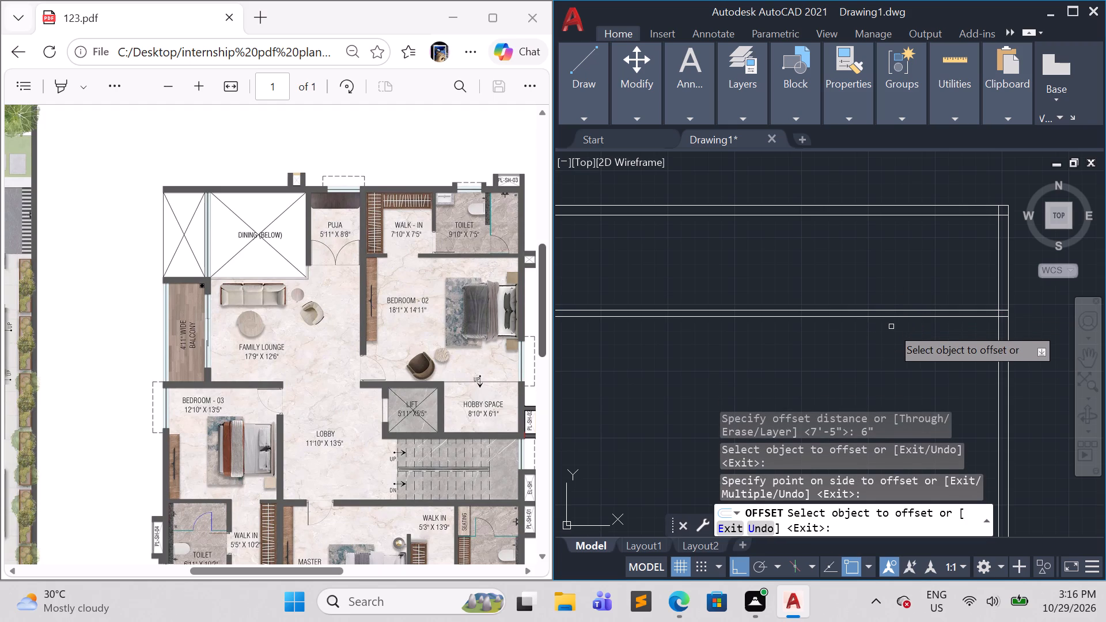
pyautogui.press('Escape')
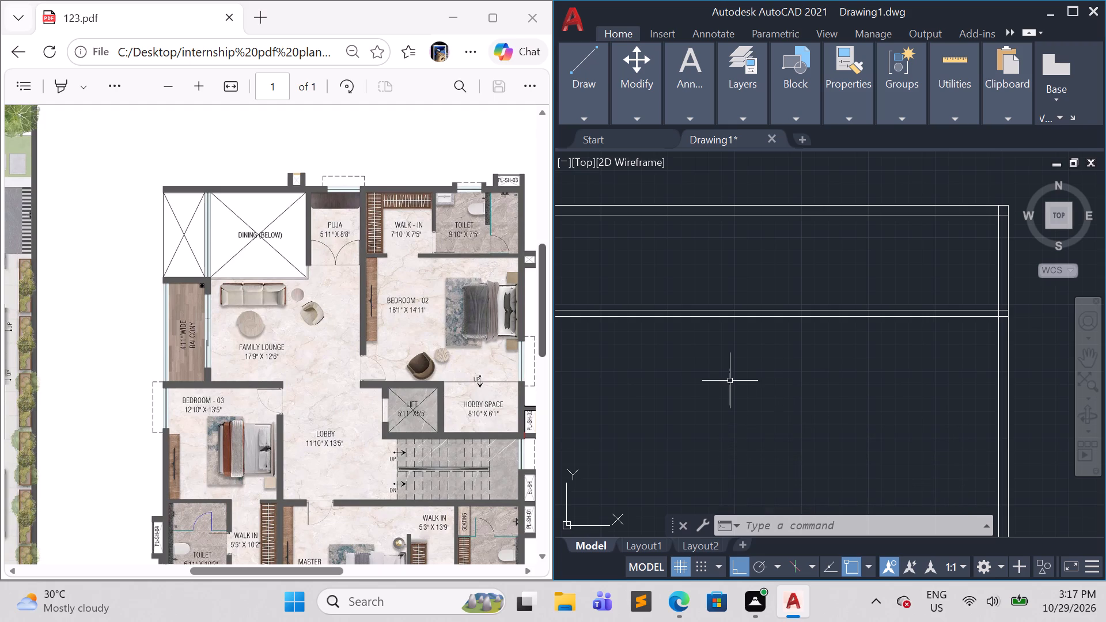
# Offset the inner line of the right outer wall 18'1" to its left to set Bedroom-02's width.
pyautogui.moveTo(736, 395); pyautogui.dragTo(897, 394, button='middle')
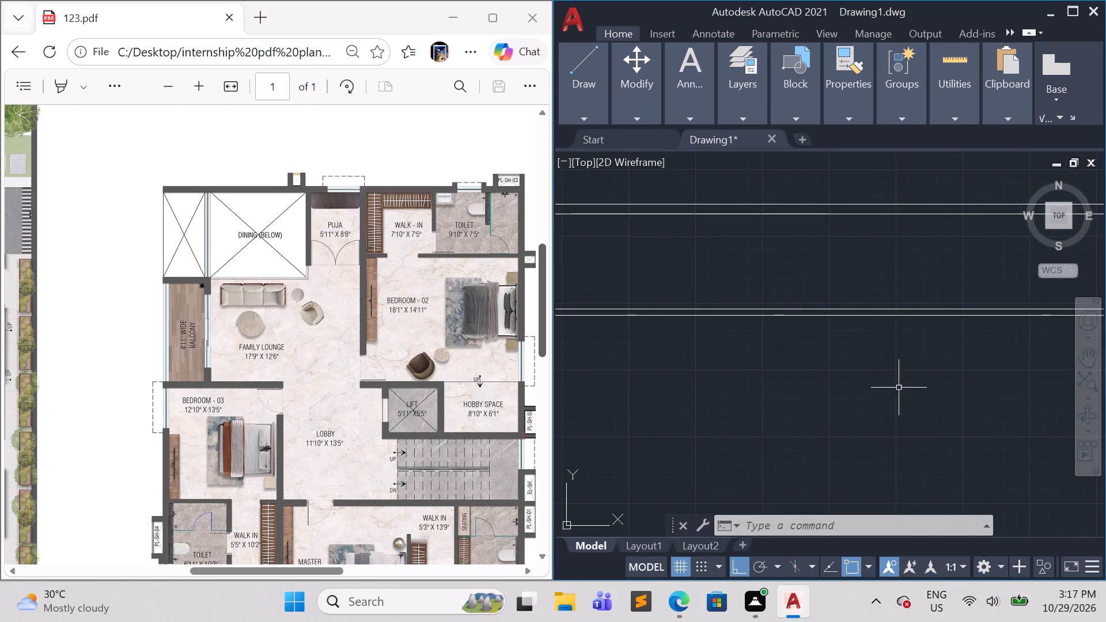
pyautogui.scroll(-3, 899, 388)
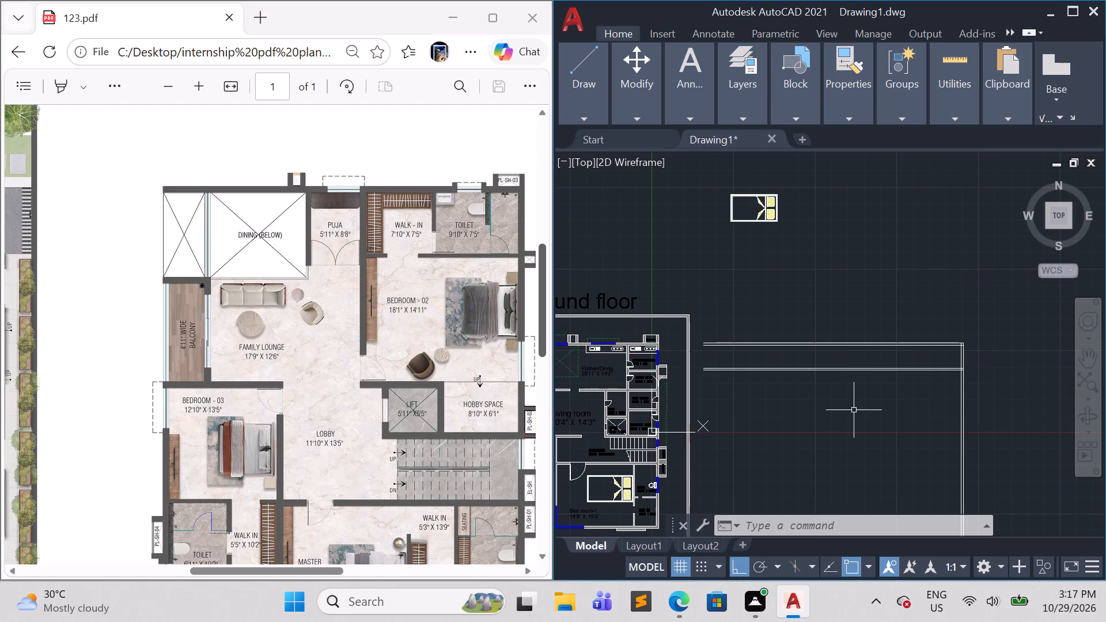
pyautogui.moveTo(854, 410); pyautogui.dragTo(847, 323, button='middle')
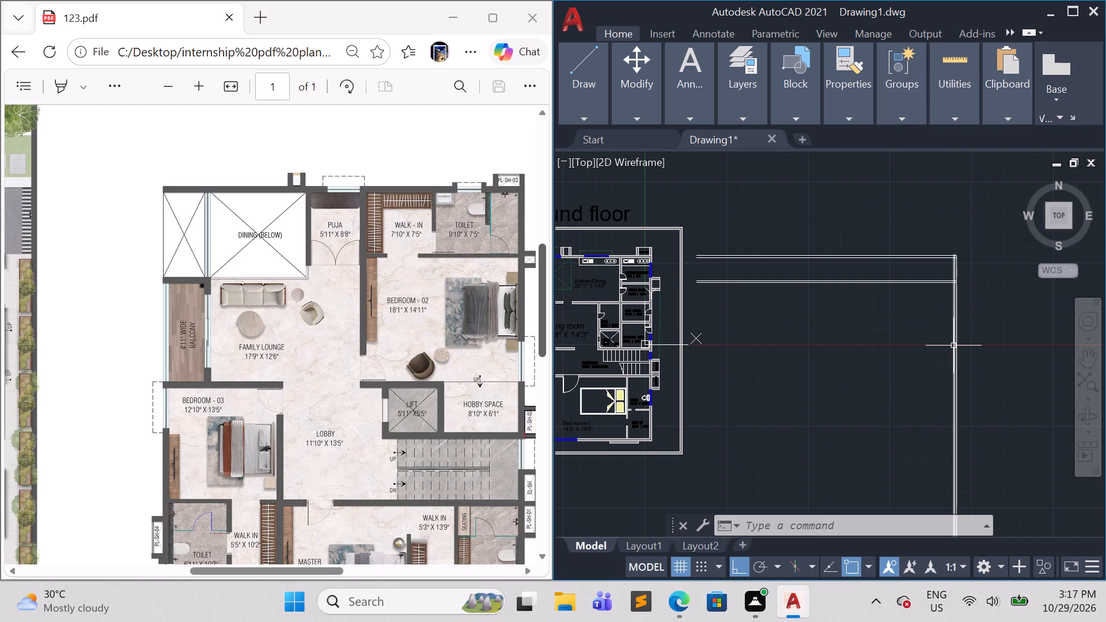
pyautogui.click(953, 346)
pyautogui.press('o')
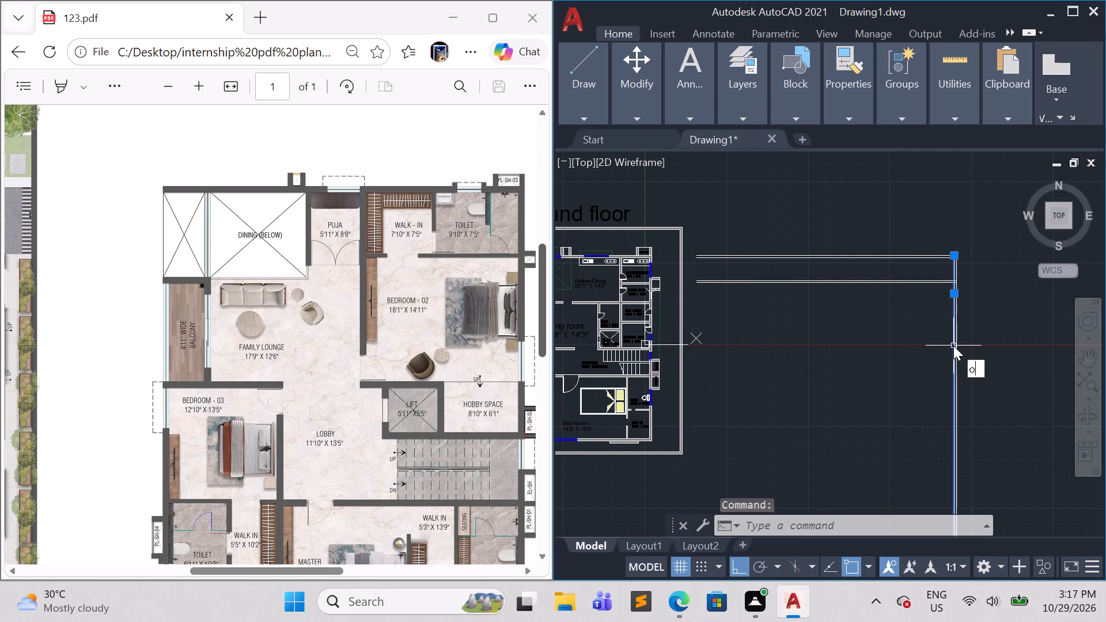
pyautogui.press('Return')
pyautogui.write('18')
pyautogui.write("'1")
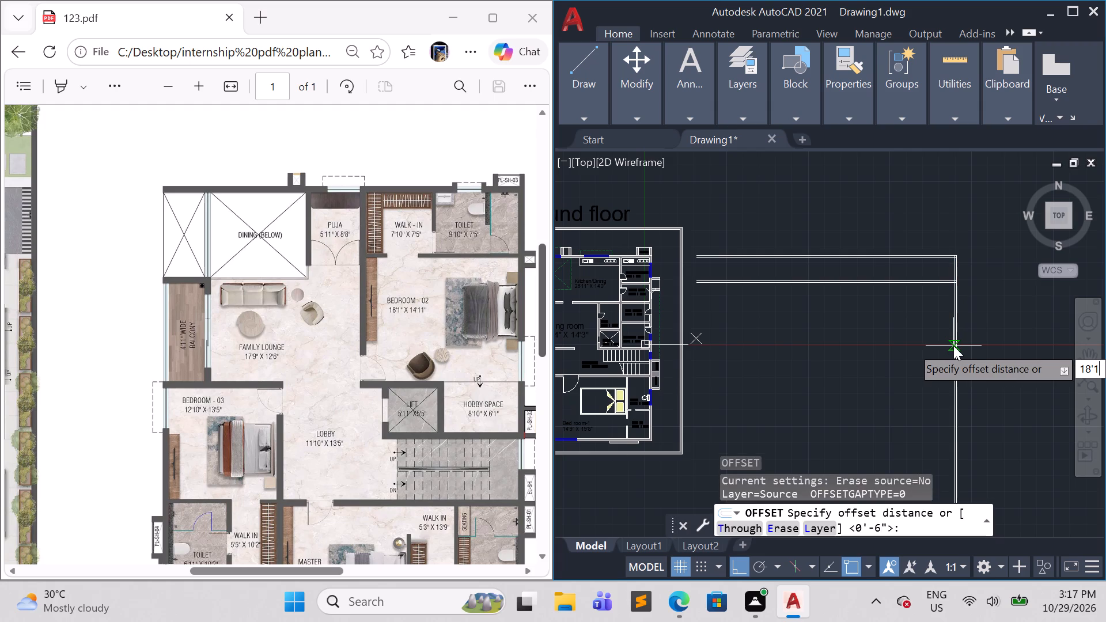
pyautogui.hotkey('shift', '"')
pyautogui.press('Return')
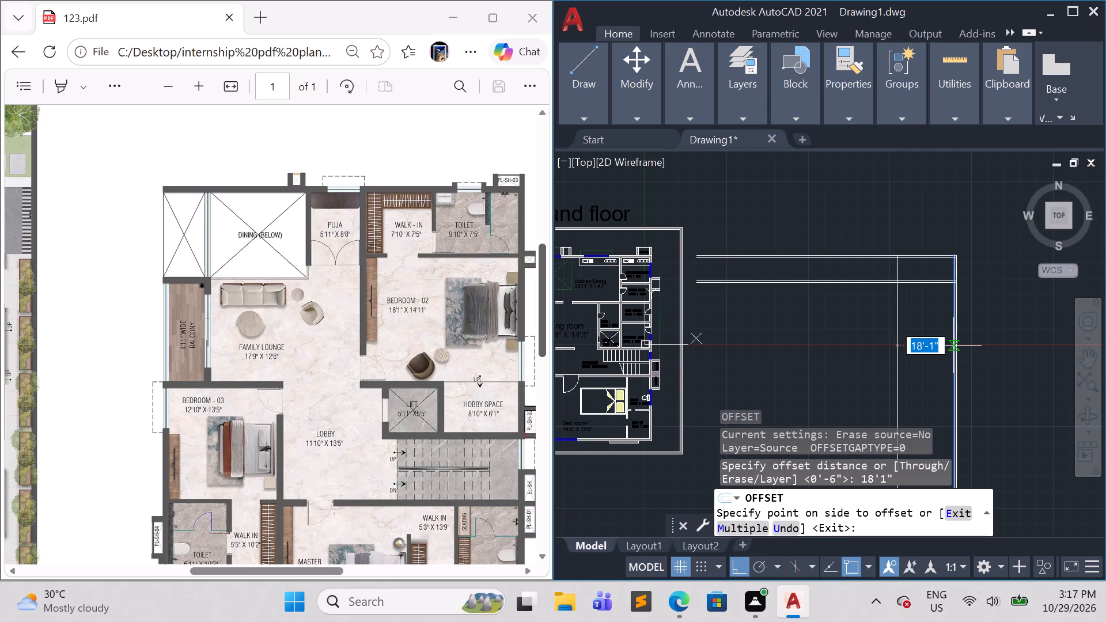
pyautogui.click(874, 350)
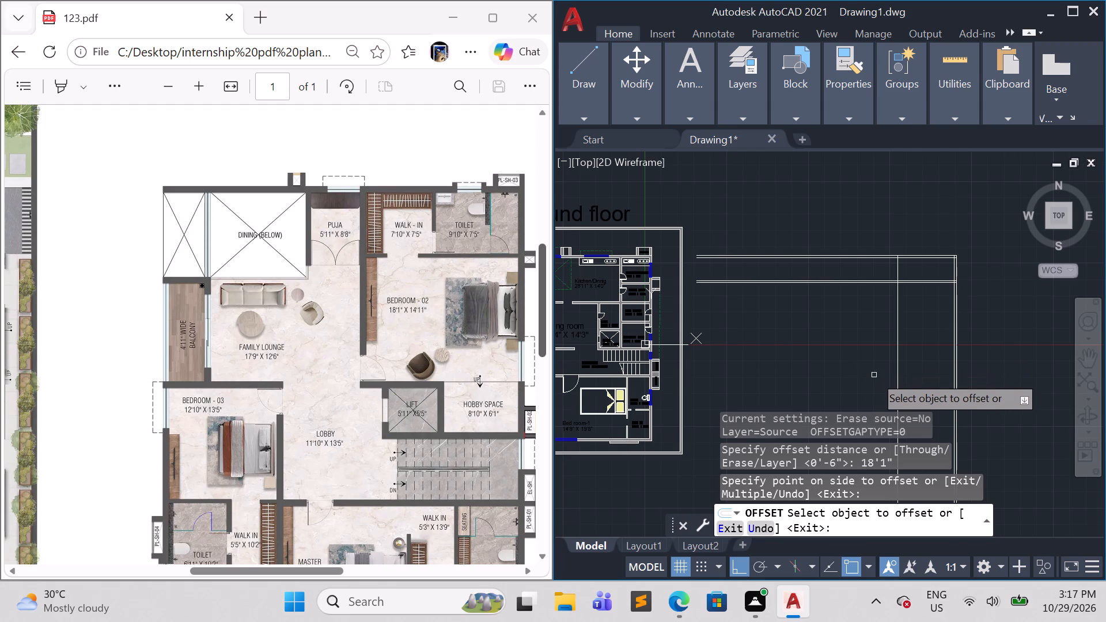
# Try to offset Bedroom-02's new vertical line 9" to its left for the wall thickness.
pyautogui.scroll(2, 932, 317)
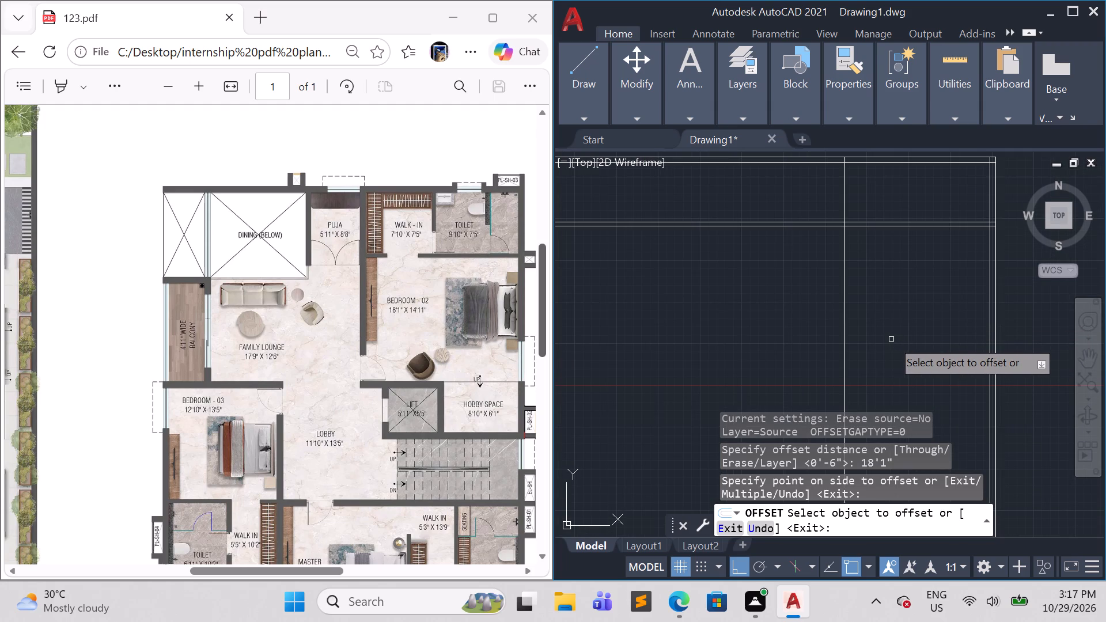
pyautogui.press('o')
pyautogui.press('Return')
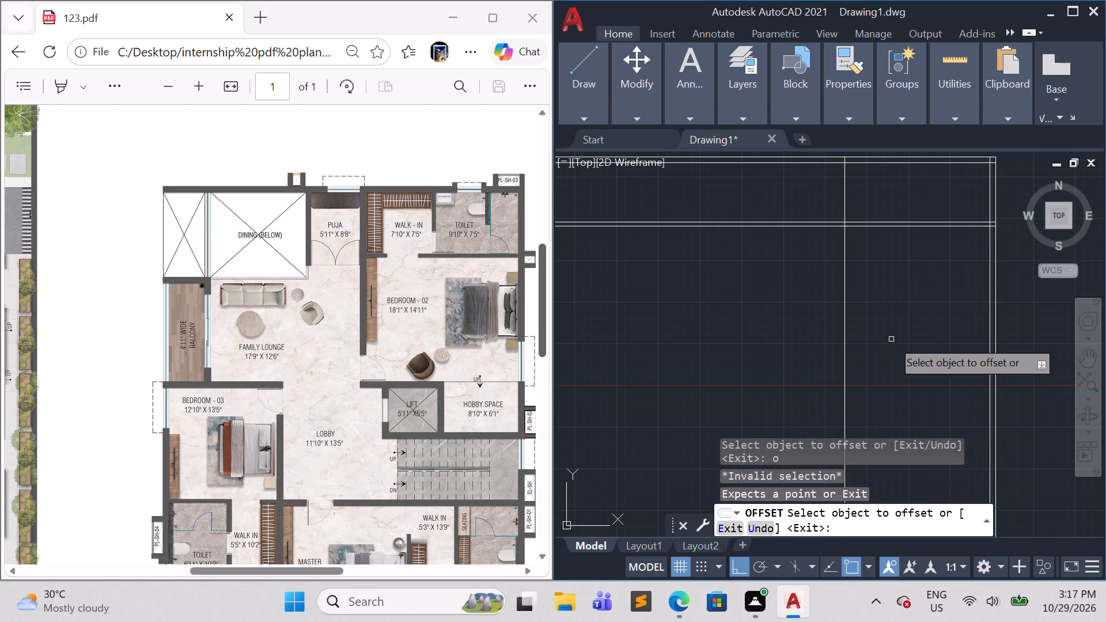
pyautogui.write('9"')
pyautogui.press('Return')
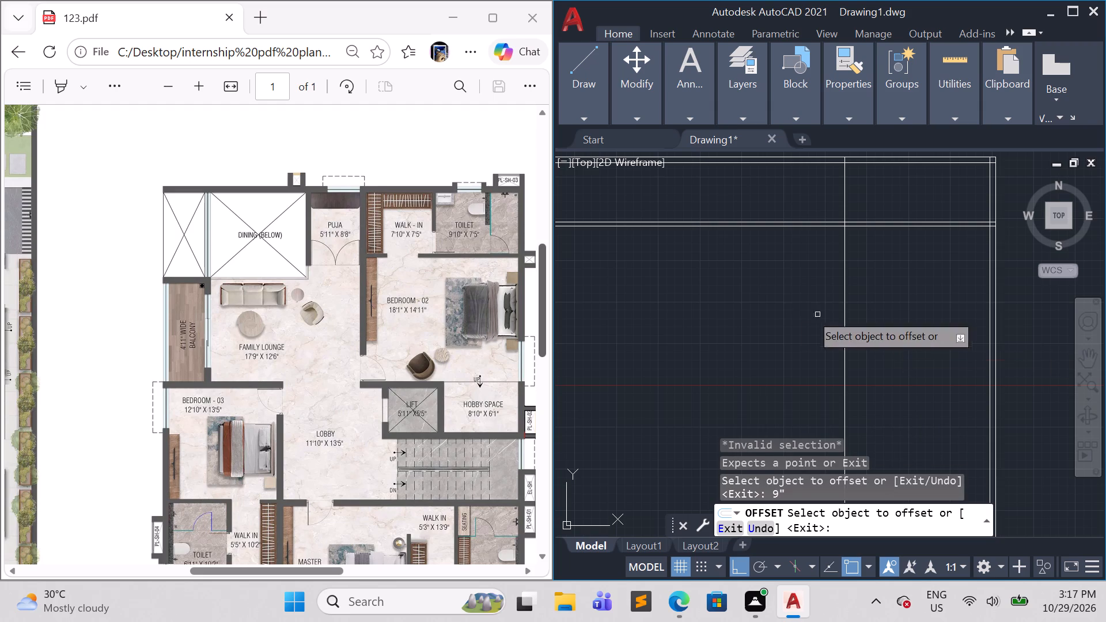
pyautogui.click(846, 307)
pyautogui.click(817, 313)
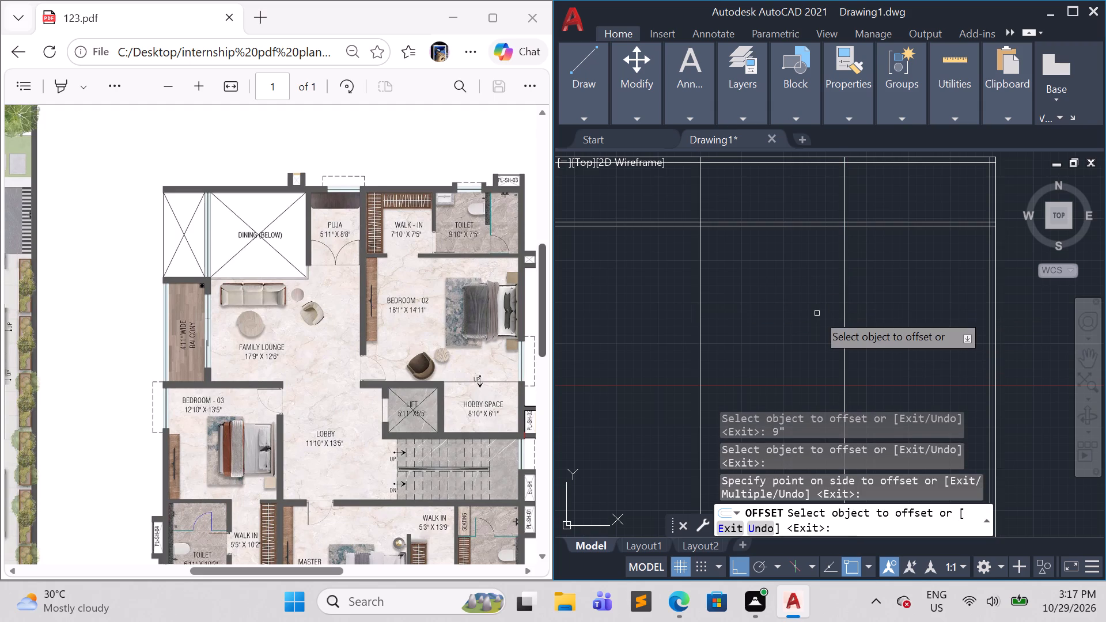
pyautogui.press('Escape')
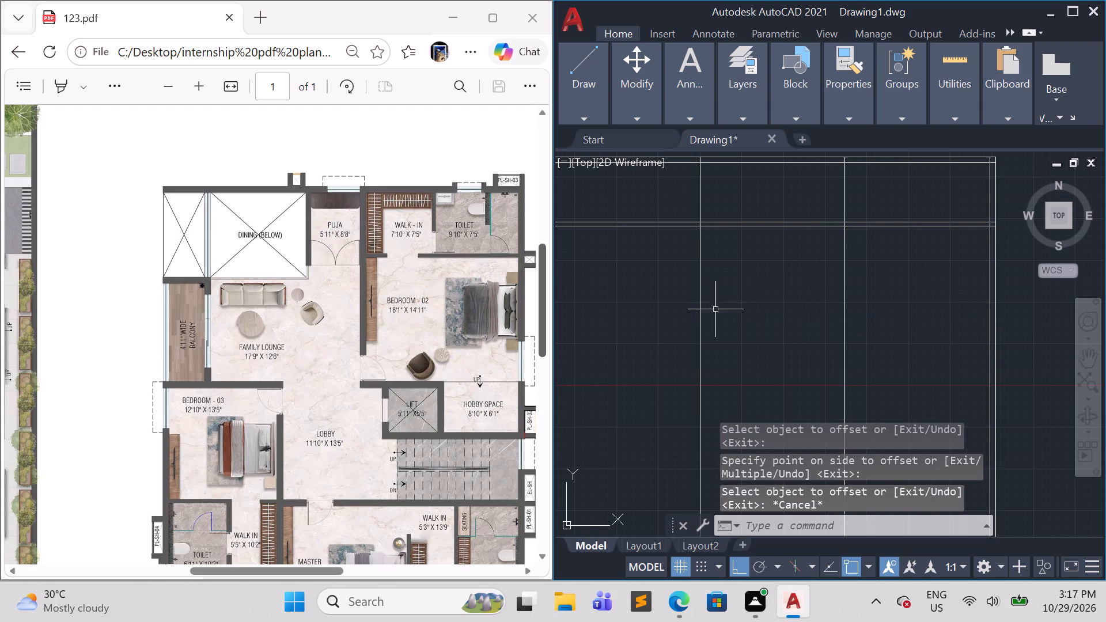
# Erase the misplaced vertical line far to the left of Bedroom-02's left boundary line.
pyautogui.click(698, 295)
pyautogui.press('e')
pyautogui.press('Return')
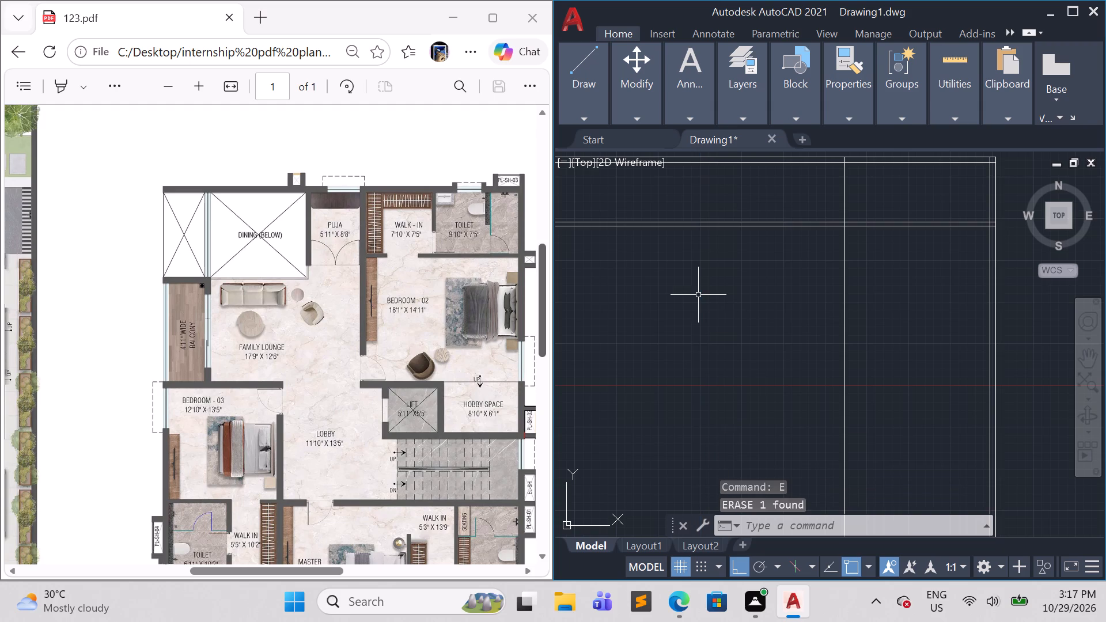
# Offset Bedroom-02's left vertical line 9" to its left to form the wall thickness.
pyautogui.press('o')
pyautogui.press('Return')
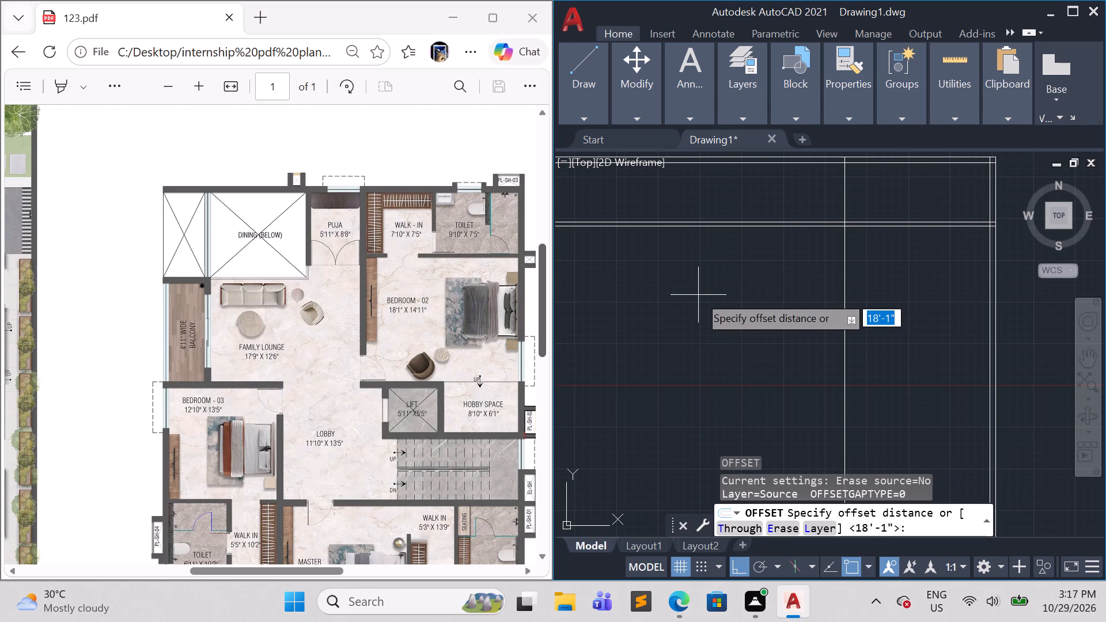
pyautogui.press('9')
pyautogui.hotkey('shift', '"')
pyautogui.press('Return')
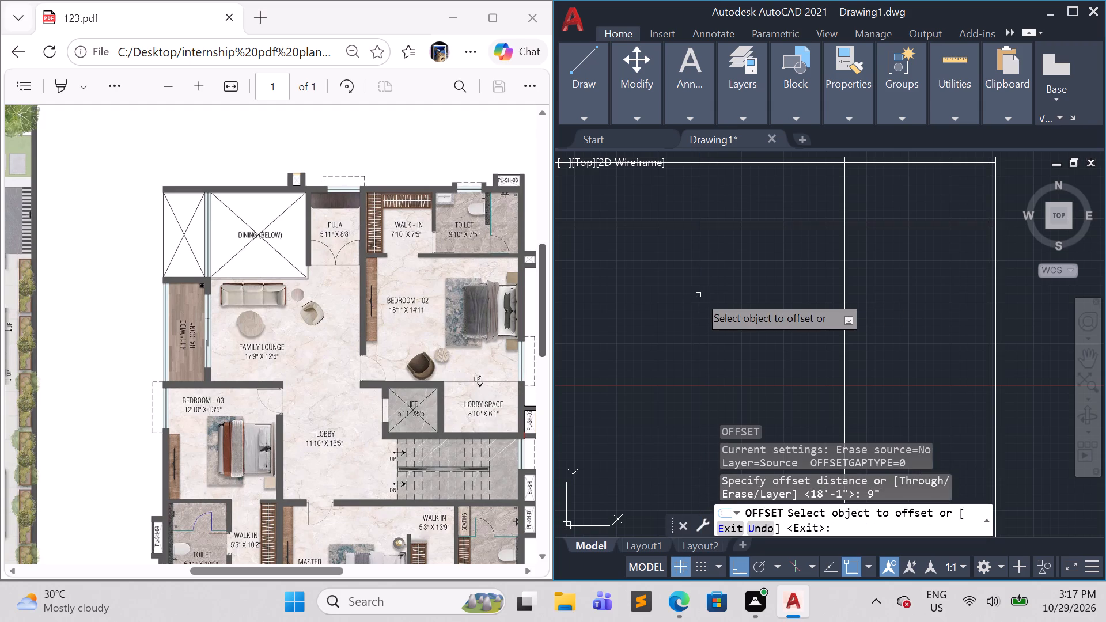
pyautogui.click(844, 280)
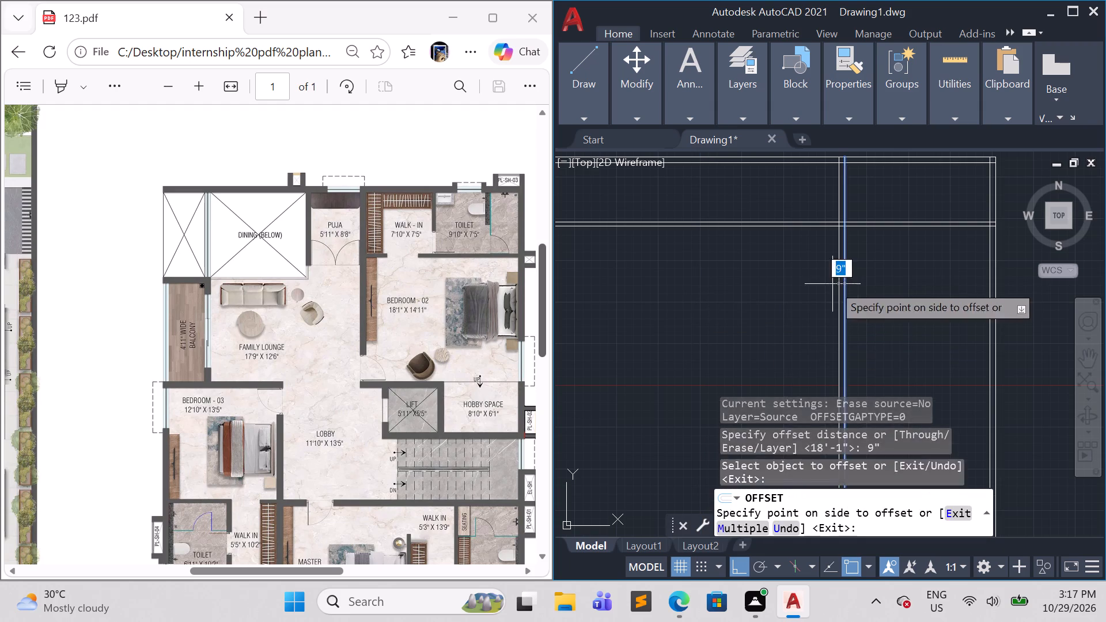
pyautogui.click(832, 284)
pyautogui.press('Escape')
pyautogui.press('Escape')
pyautogui.press('Escape')
pyautogui.press('Escape')
pyautogui.press('Escape')
pyautogui.press('Escape')
pyautogui.press('Escape')
pyautogui.press('Escape')
pyautogui.press('Escape')
pyautogui.press('Escape')
pyautogui.press('Escape')
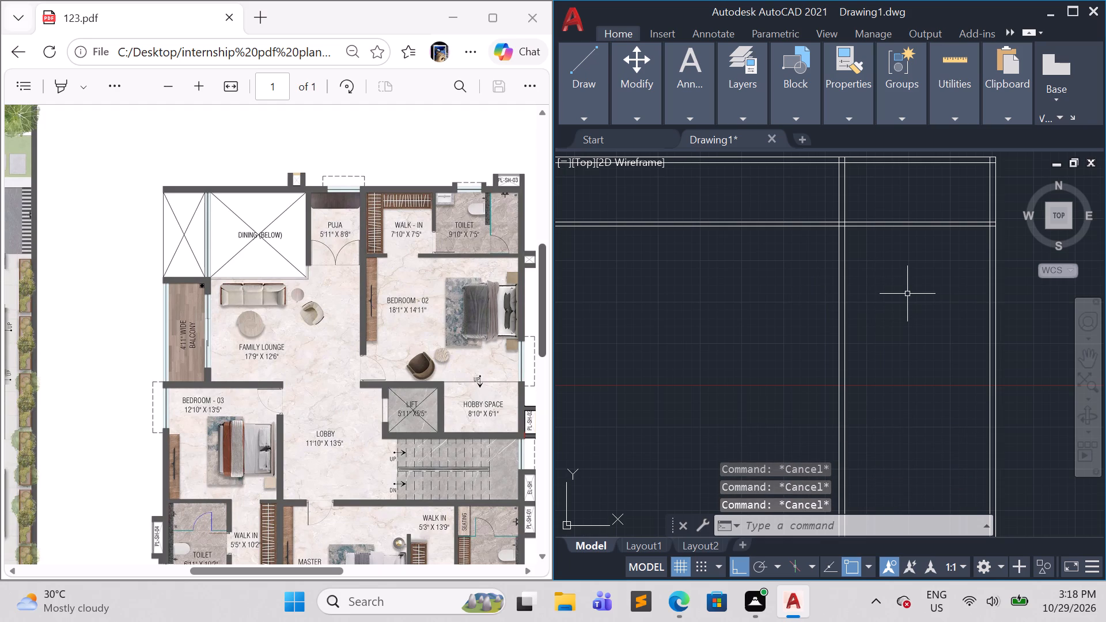
# Offset the lower line of the wall above Bedroom-02 14'11" downward to set the bedroom's depth.
pyautogui.moveTo(907, 294); pyautogui.dragTo(865, 362, button='middle')
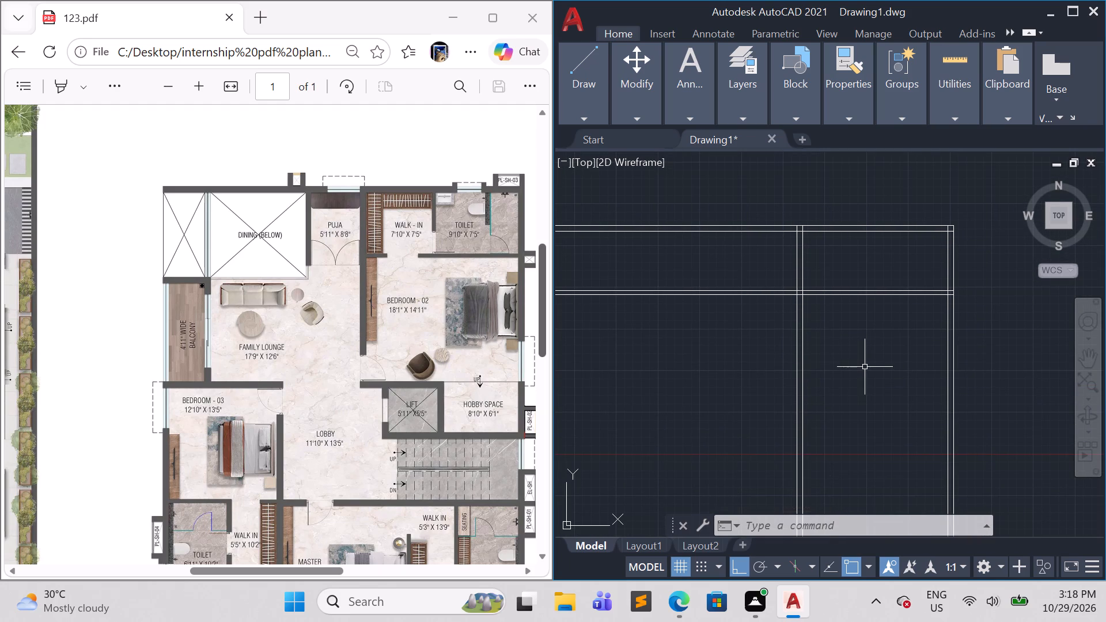
pyautogui.click(898, 294)
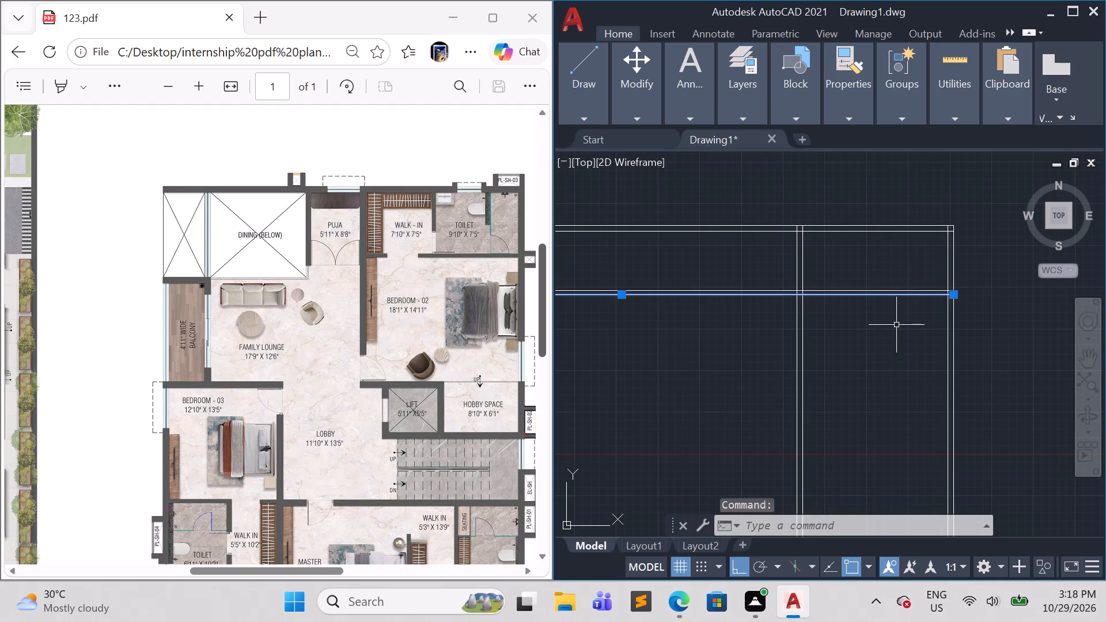
pyautogui.press('o')
pyautogui.press('Return')
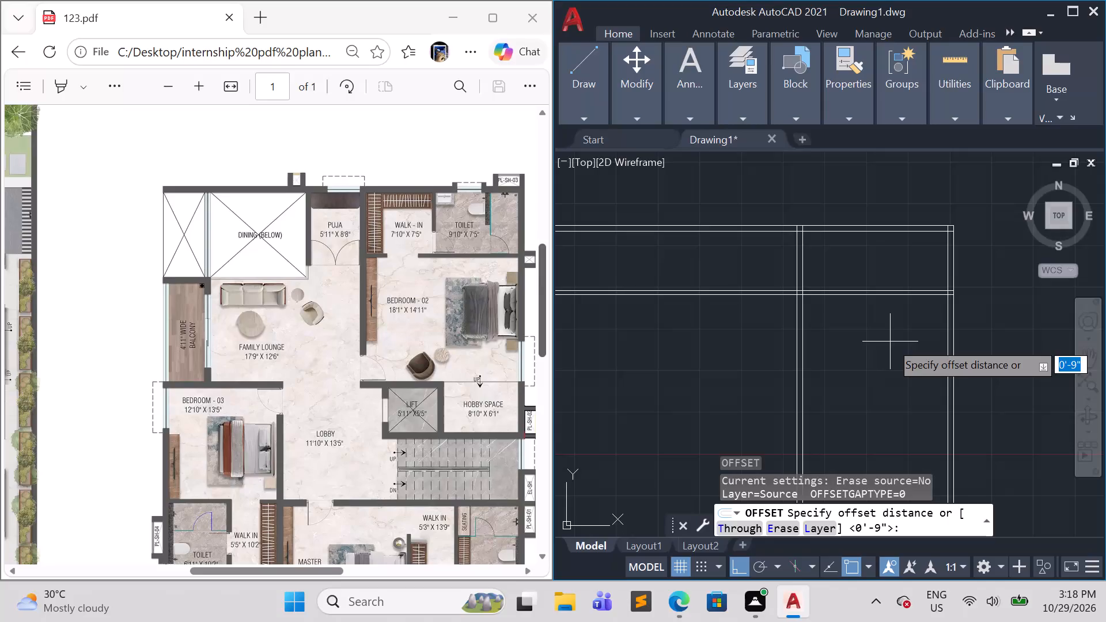
pyautogui.write("14'")
pyautogui.write('11')
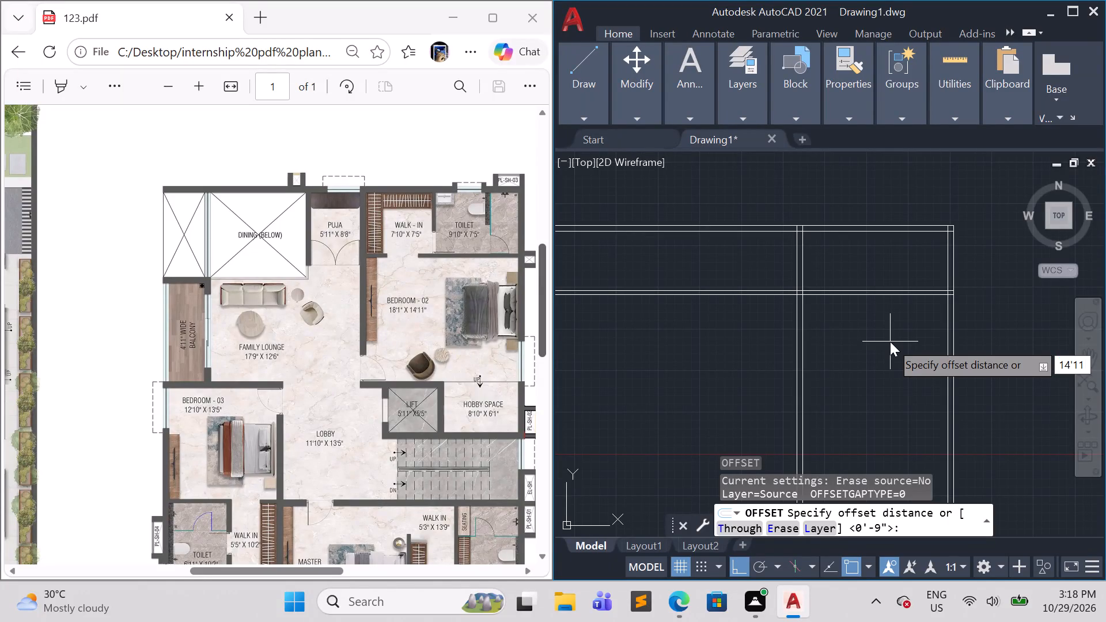
pyautogui.hotkey('shift', '"')
pyautogui.press('Return')
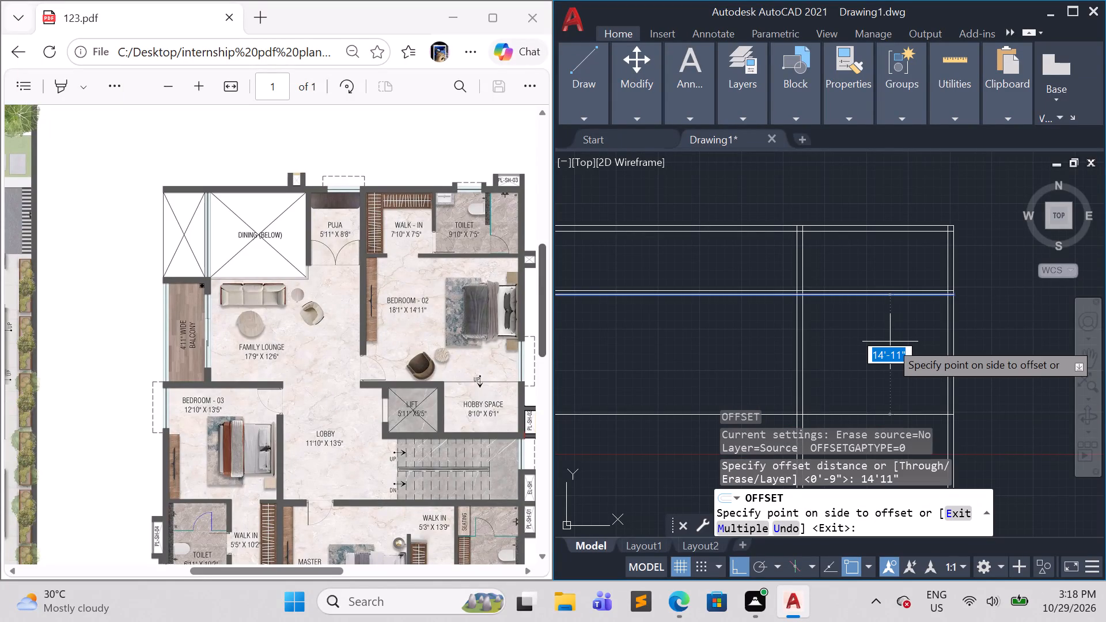
pyautogui.click(890, 341)
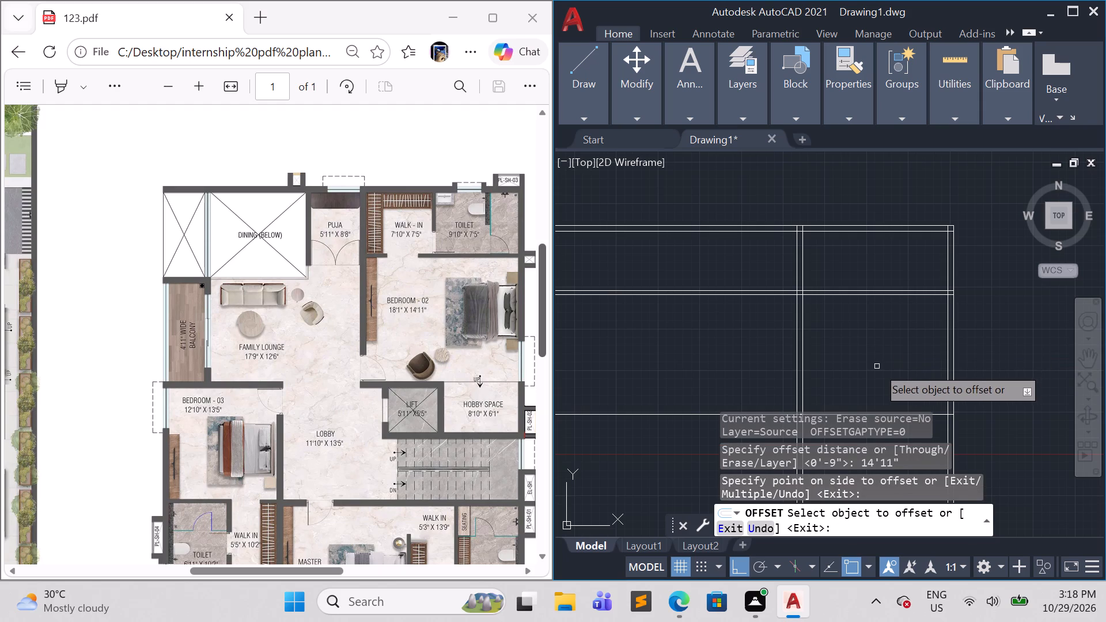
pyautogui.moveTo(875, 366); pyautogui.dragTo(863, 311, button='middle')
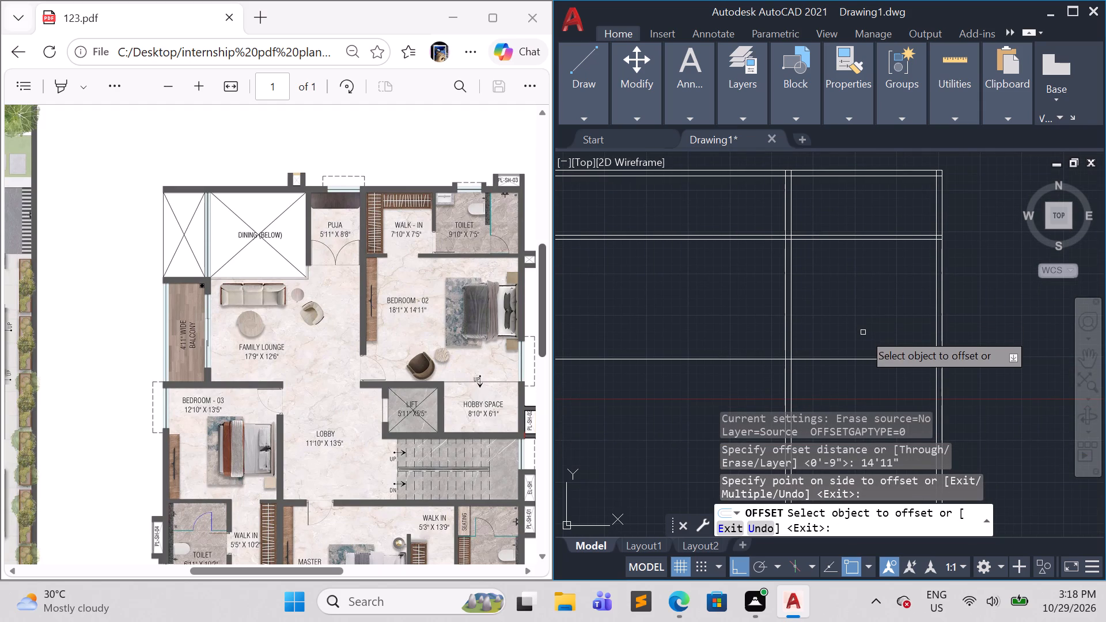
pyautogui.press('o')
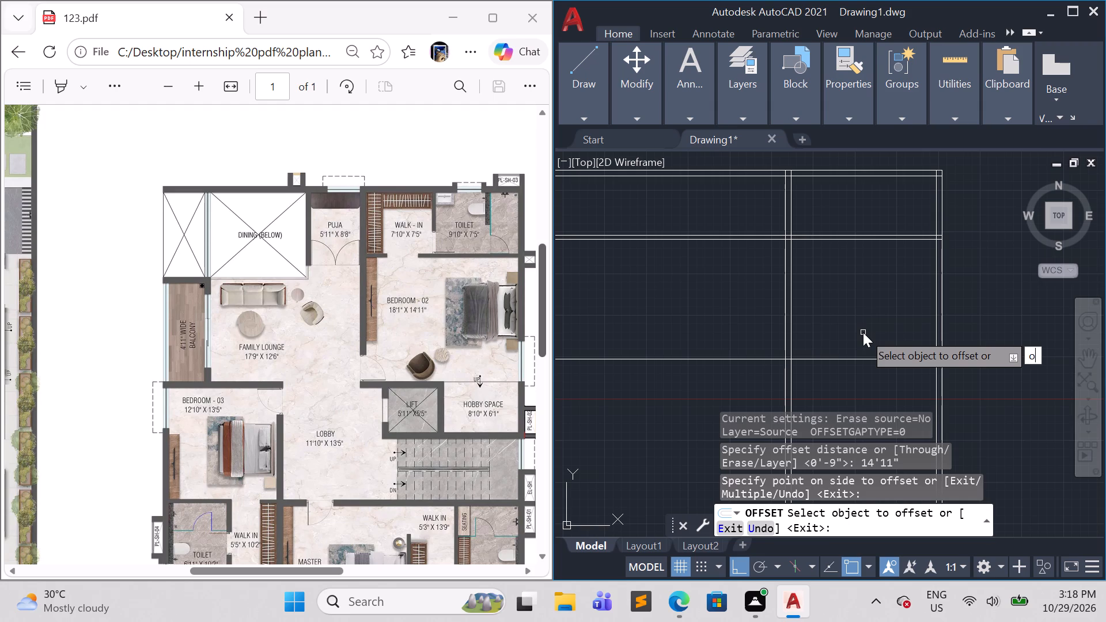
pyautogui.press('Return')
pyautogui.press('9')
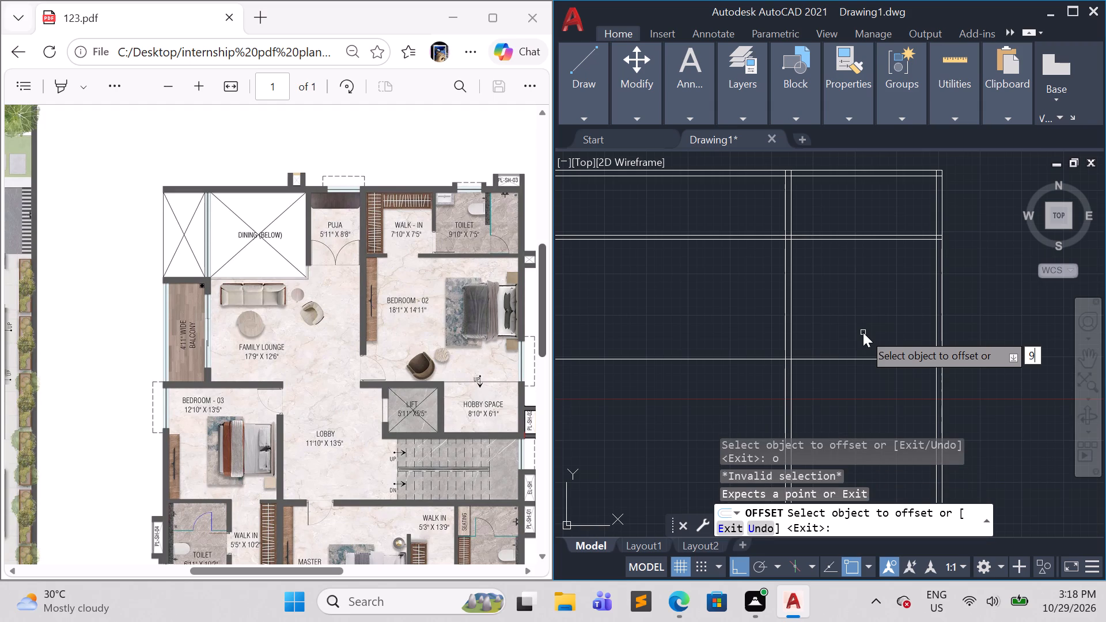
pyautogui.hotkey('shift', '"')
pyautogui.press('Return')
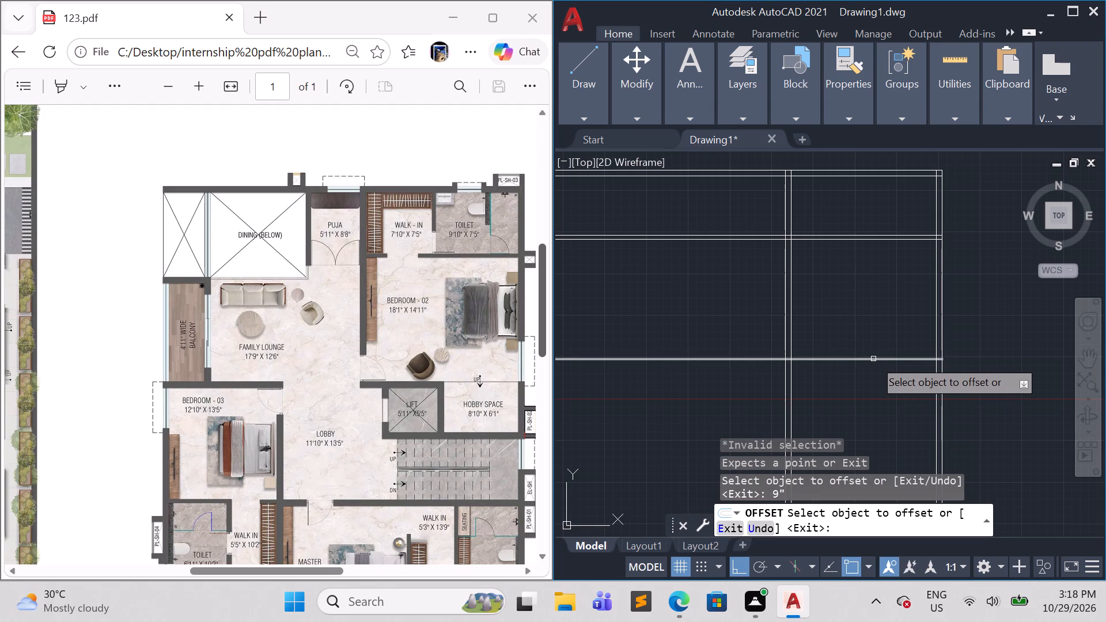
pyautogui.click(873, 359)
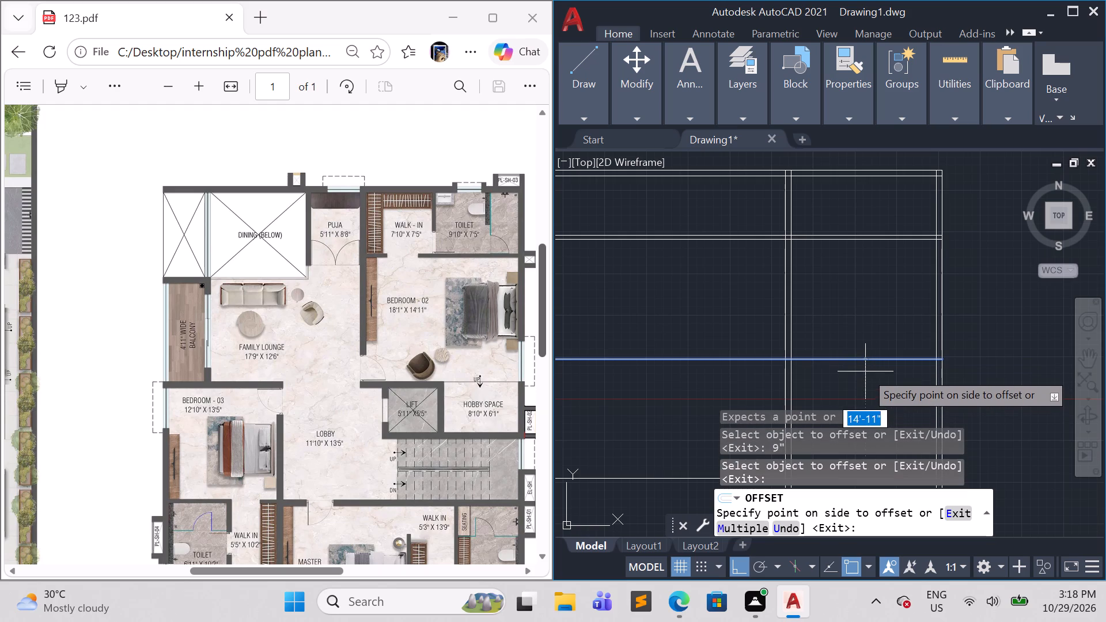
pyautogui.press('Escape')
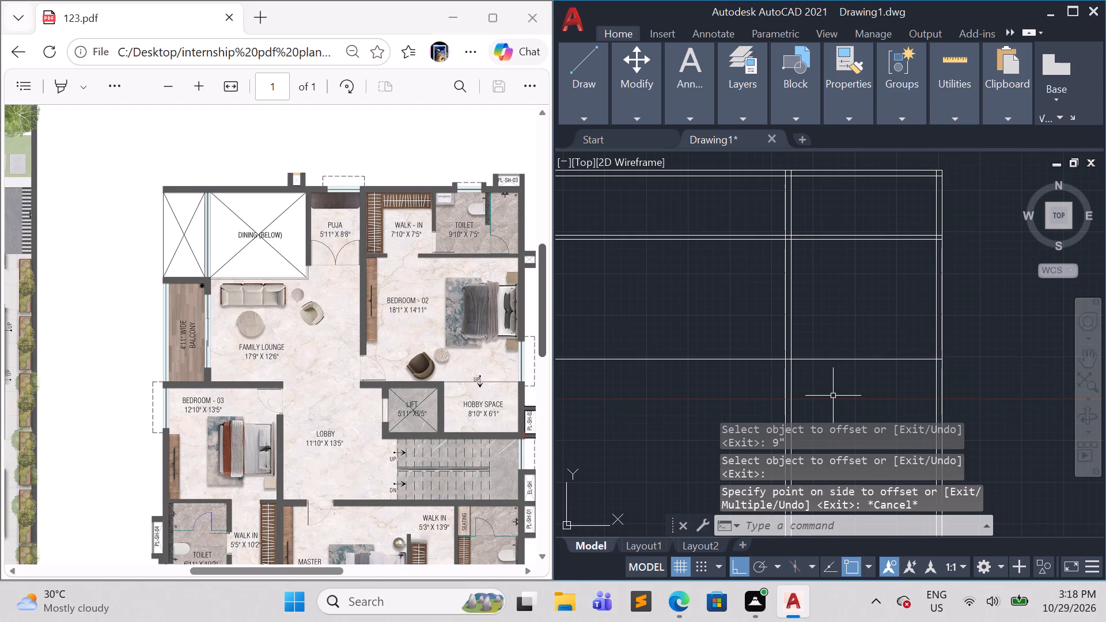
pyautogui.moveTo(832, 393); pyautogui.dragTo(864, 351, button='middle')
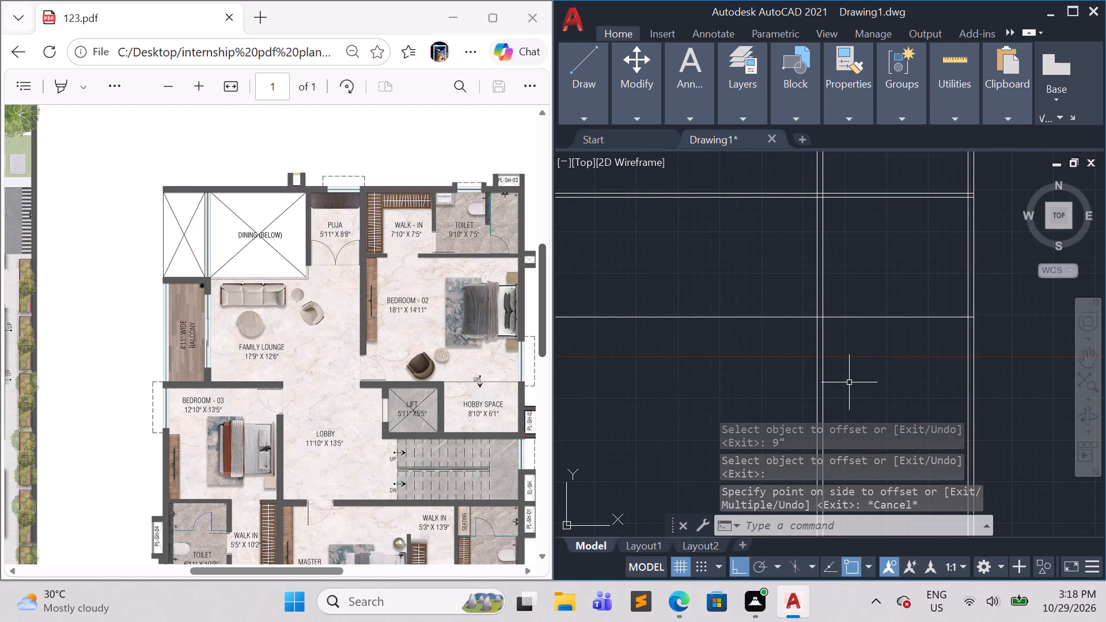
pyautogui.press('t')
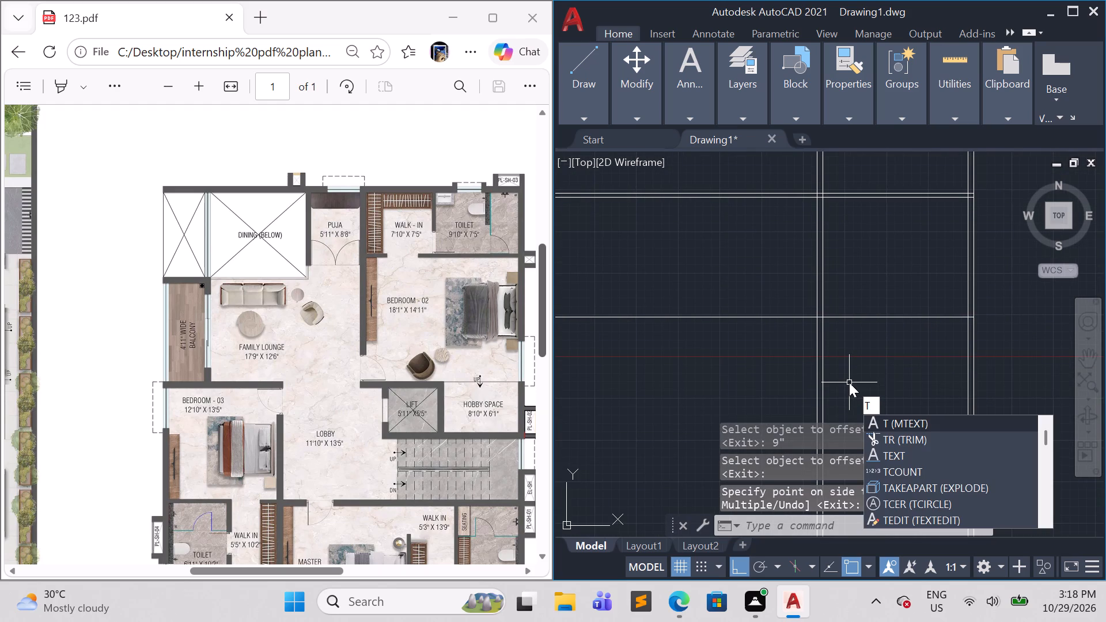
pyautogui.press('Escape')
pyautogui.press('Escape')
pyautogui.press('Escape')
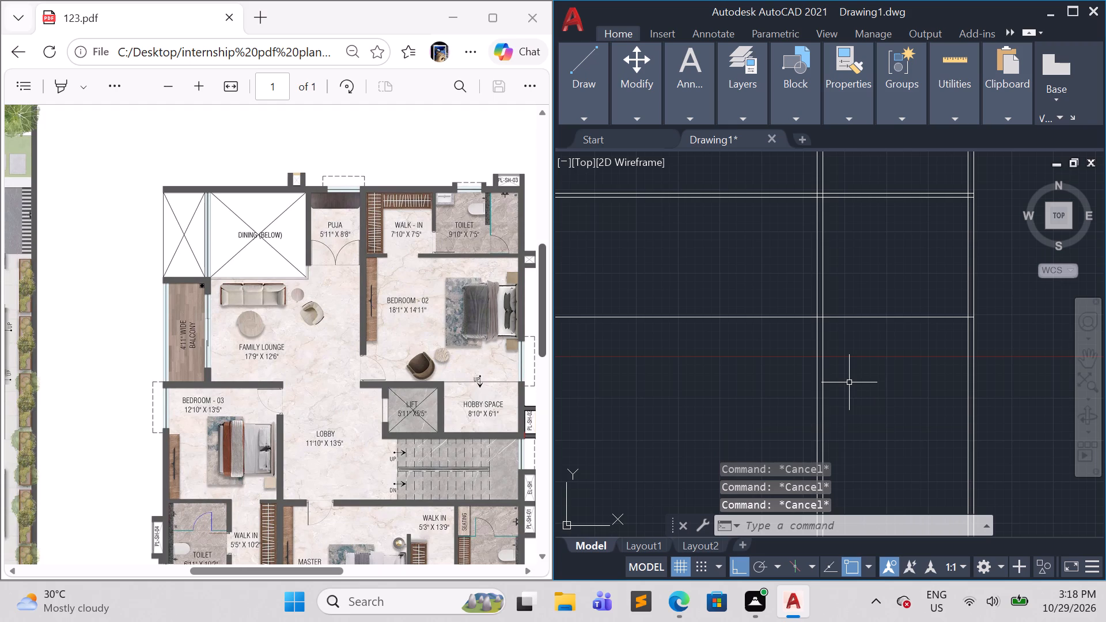
# Offset Bedroom-02's new lower horizontal line 9" downward to form the wall thickness.
pyautogui.press('o')
pyautogui.press('Return')
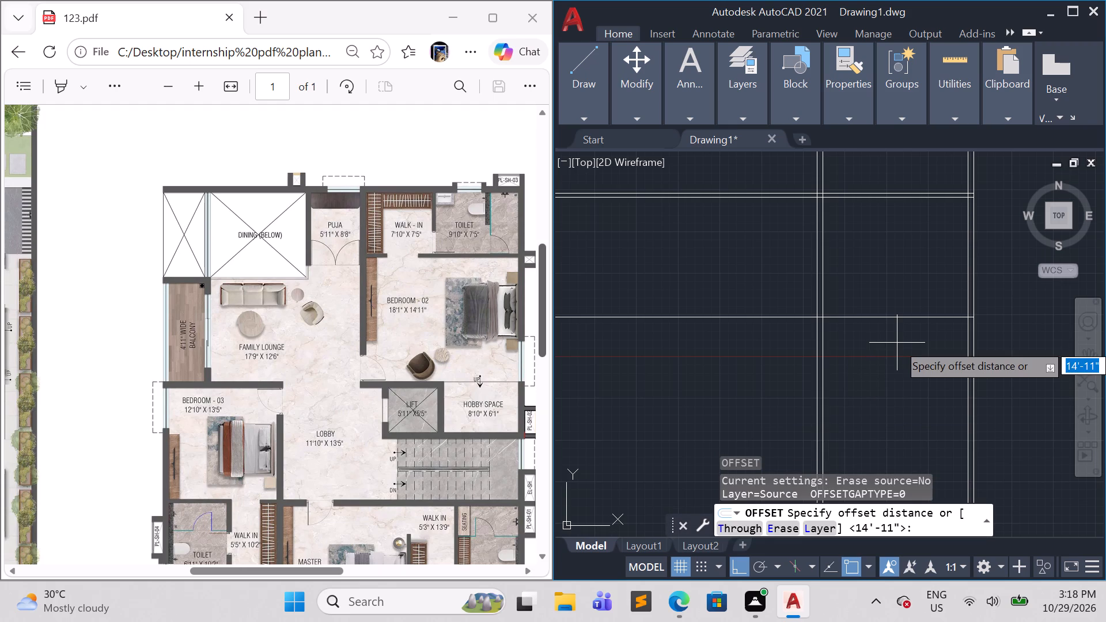
pyautogui.press('9')
pyautogui.hotkey('shift', '"')
pyautogui.press('Return')
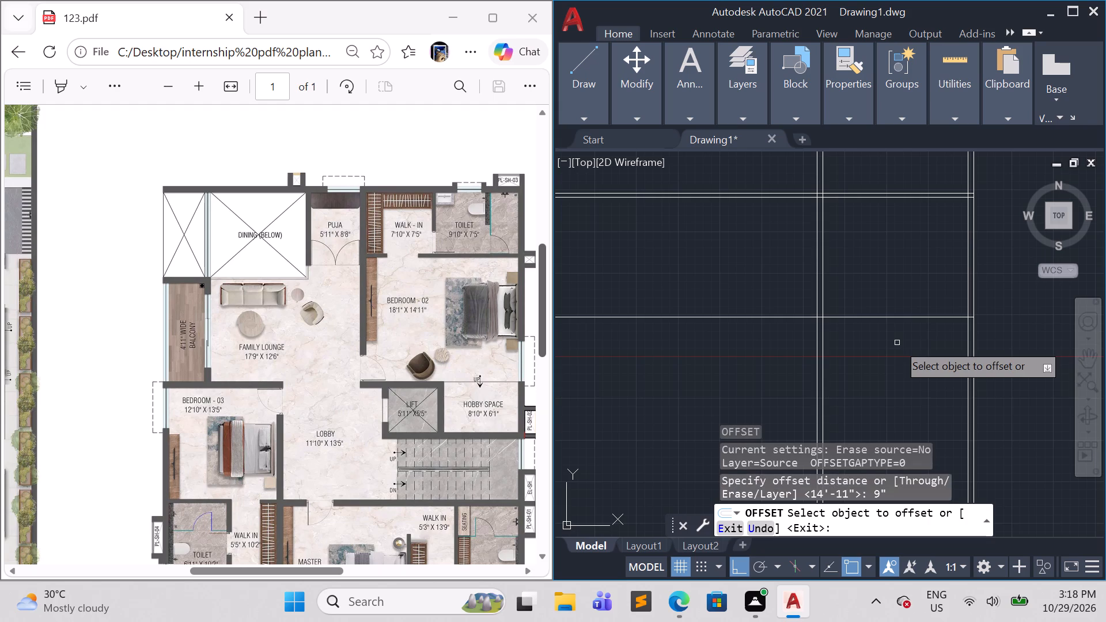
pyautogui.click(914, 317)
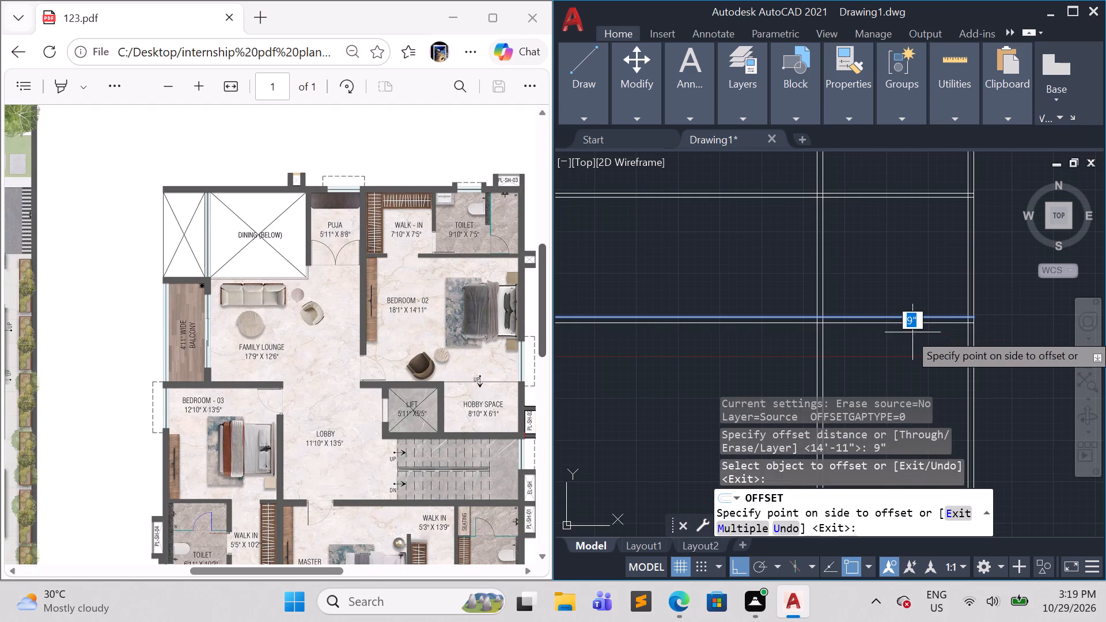
pyautogui.click(911, 338)
pyautogui.press('Escape')
pyautogui.press('Escape')
pyautogui.press('Escape')
pyautogui.press('Escape')
pyautogui.press('Escape')
pyautogui.press('Escape')
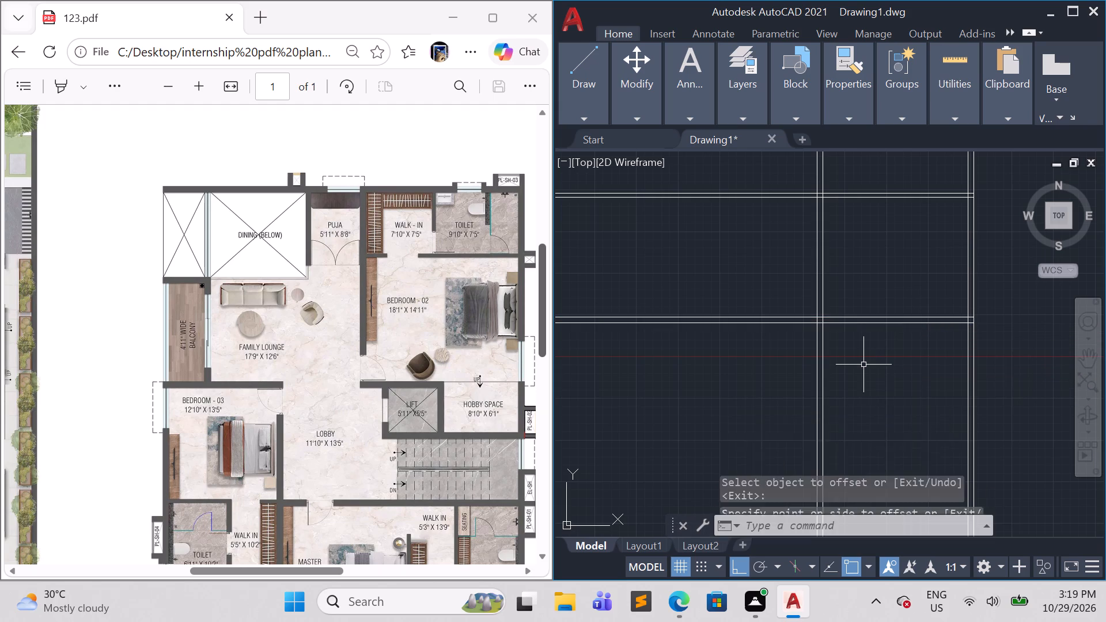
# Trim the two lines of Bedroom-02's left wall where they extend below the bedroom's lower wall.
pyautogui.write('tr')
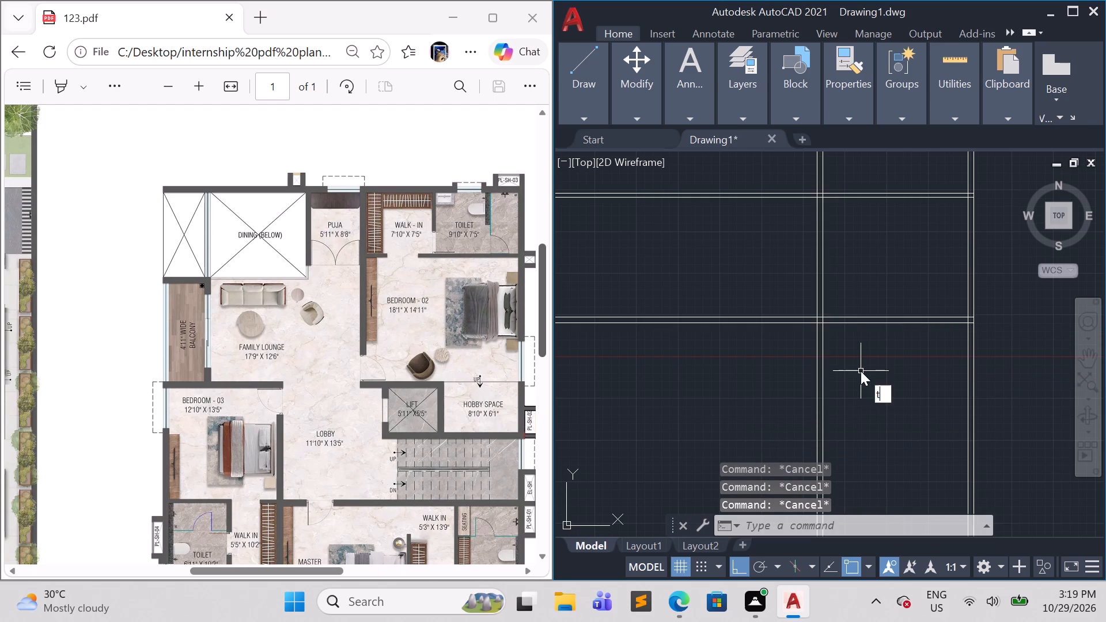
pyautogui.press('Return')
pyautogui.moveTo(861, 370); pyautogui.dragTo(784, 389)
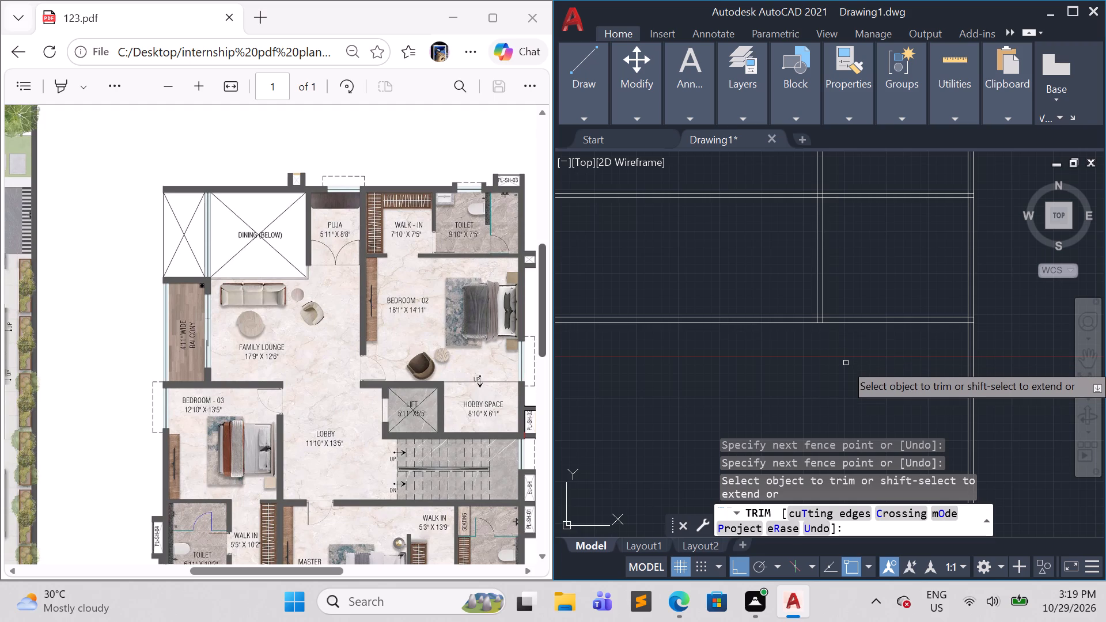
pyautogui.moveTo(893, 260); pyautogui.dragTo(857, 390, button='middle')
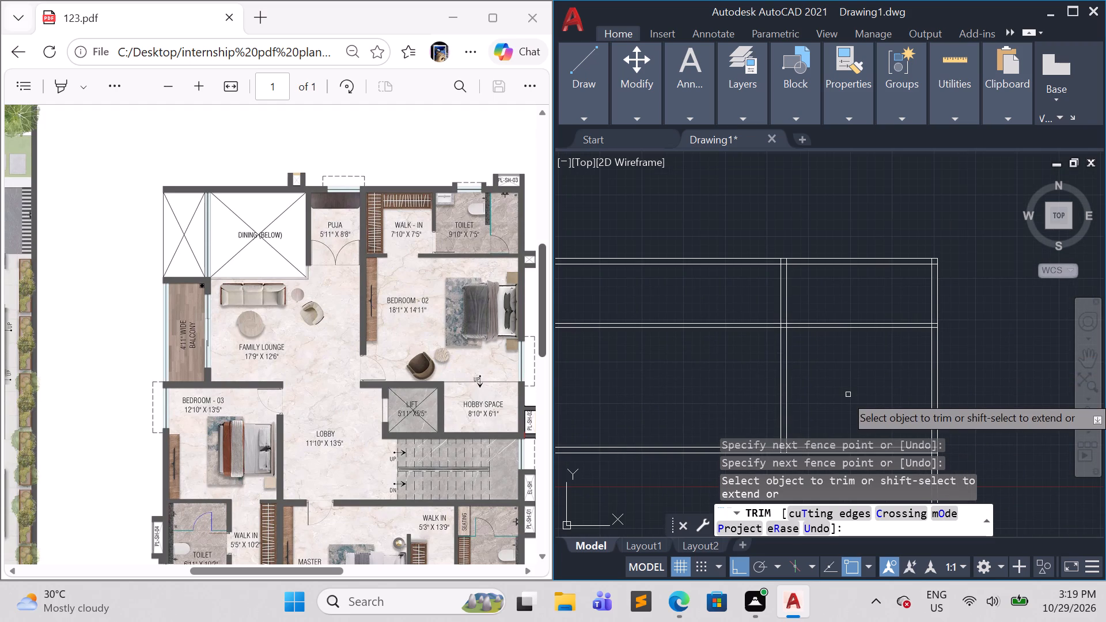
pyautogui.scroll(1, 847, 395)
pyautogui.moveTo(838, 394); pyautogui.dragTo(820, 439, button='middle')
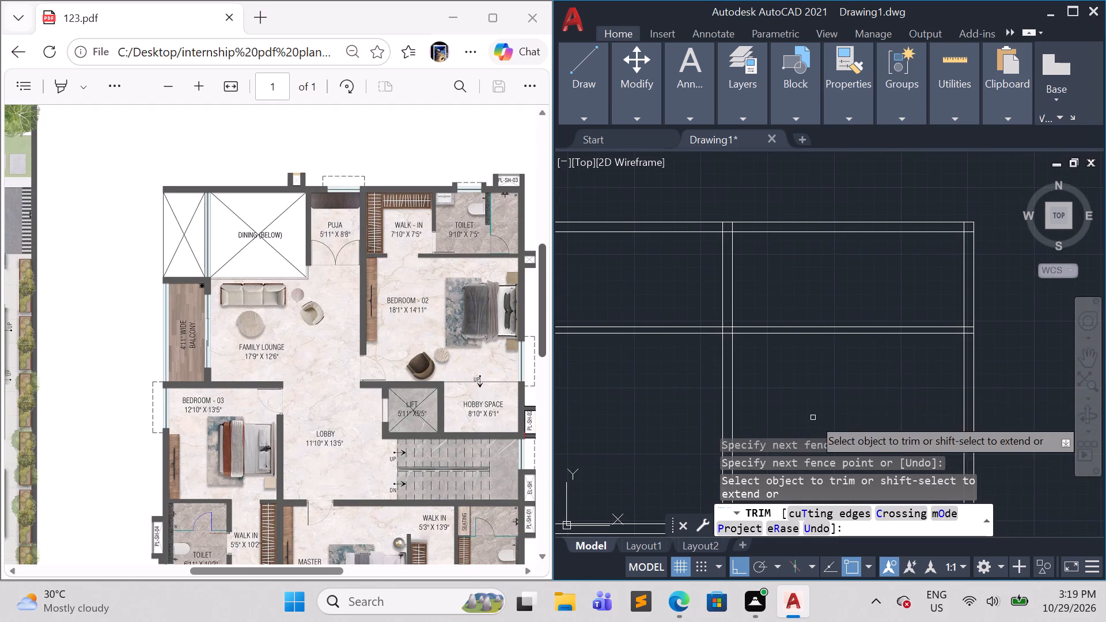
pyautogui.press('Escape')
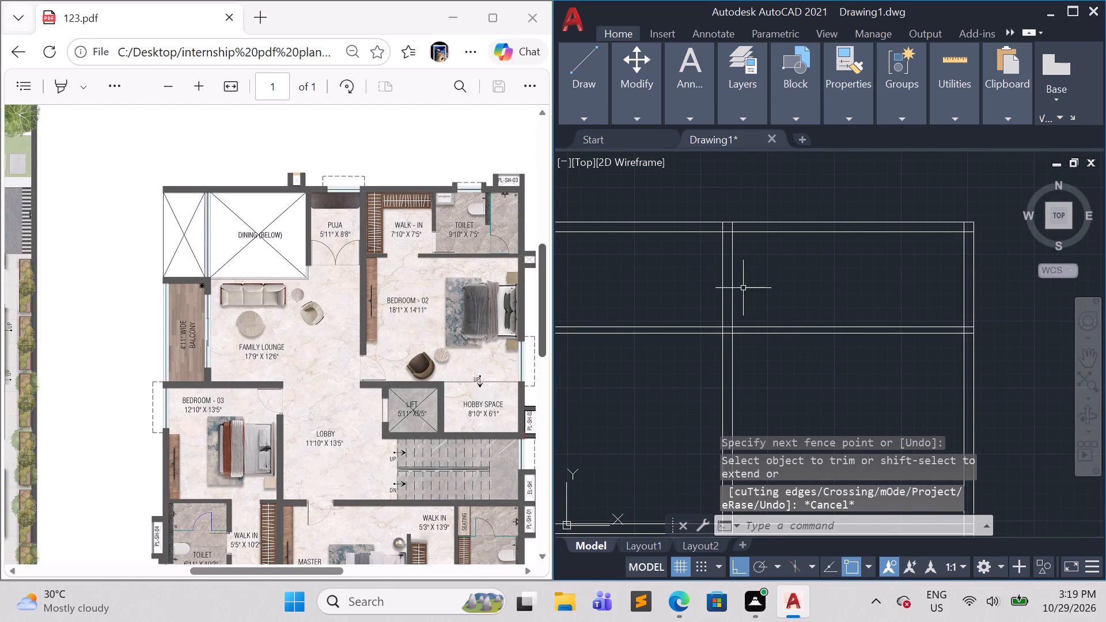
# Draw a vertical line along the walk-in's left side, from the upper wall's inner line down to the partition above Bedroom-02.
pyautogui.press('l')
pyautogui.press('Return')
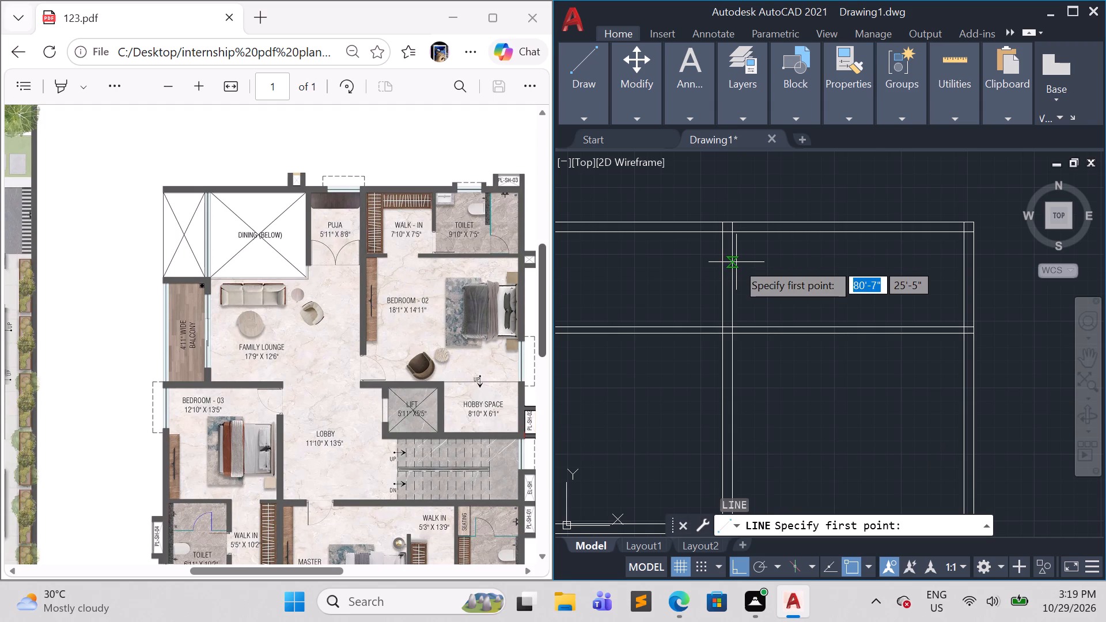
pyautogui.click(732, 237)
pyautogui.click(730, 328)
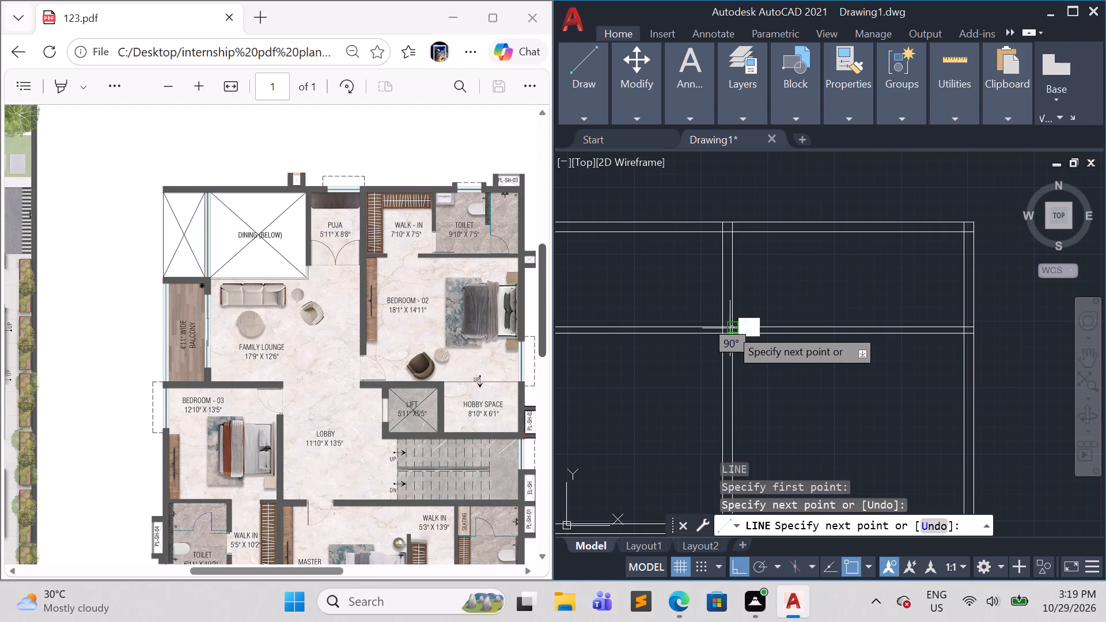
pyautogui.press('Escape')
# Offset the walk-in's left vertical line 7'10" to the right to set the walk-in's width.
pyautogui.click(734, 305)
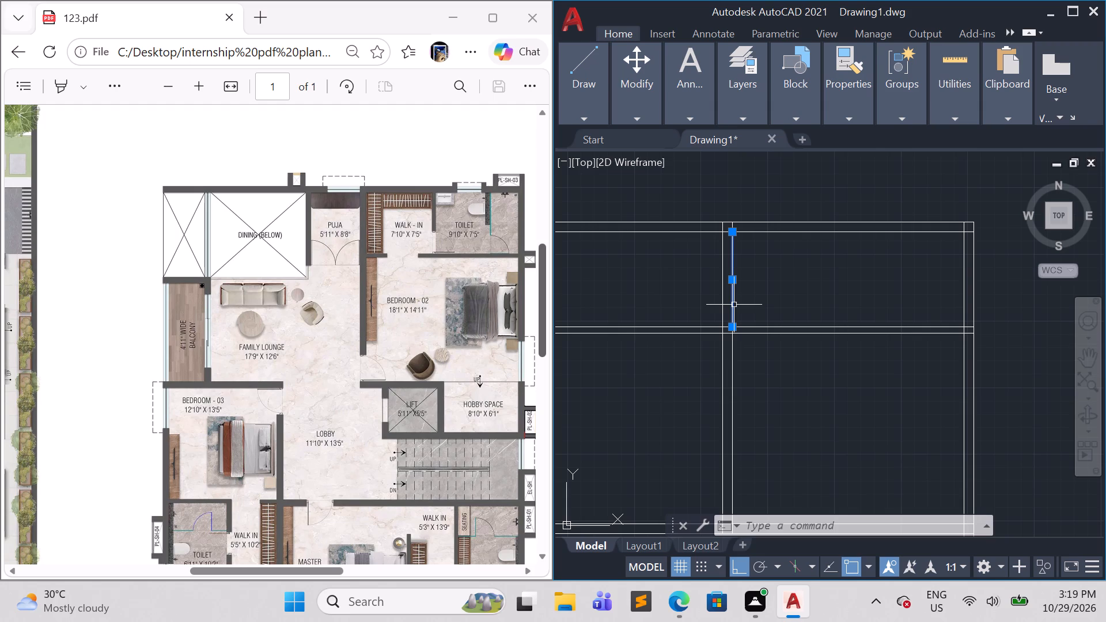
pyautogui.press('o')
pyautogui.press('Return')
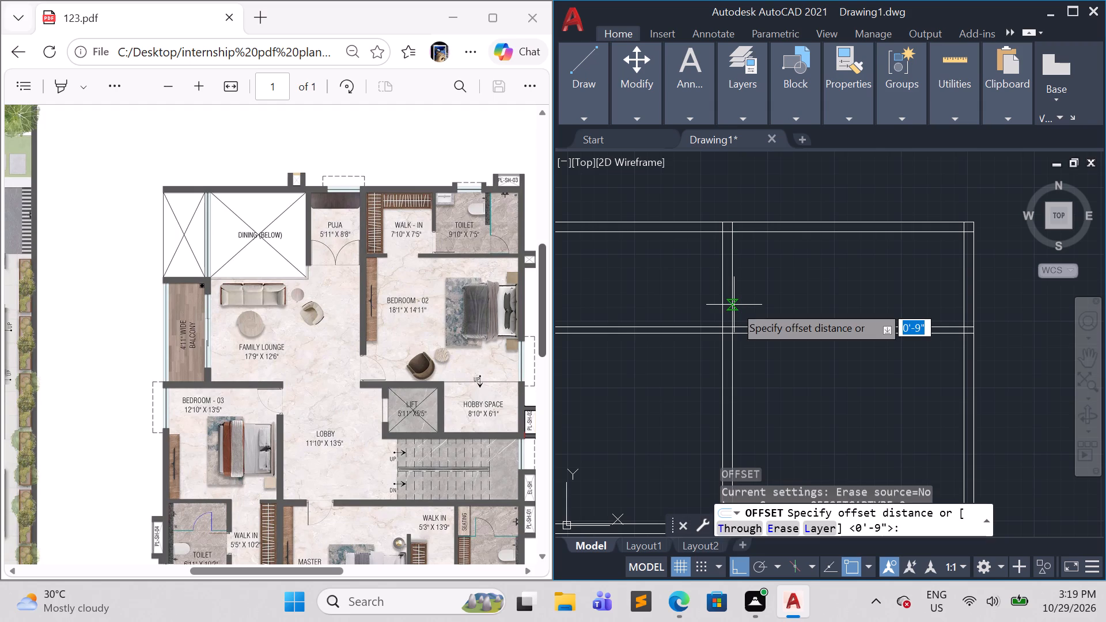
pyautogui.write("7'10")
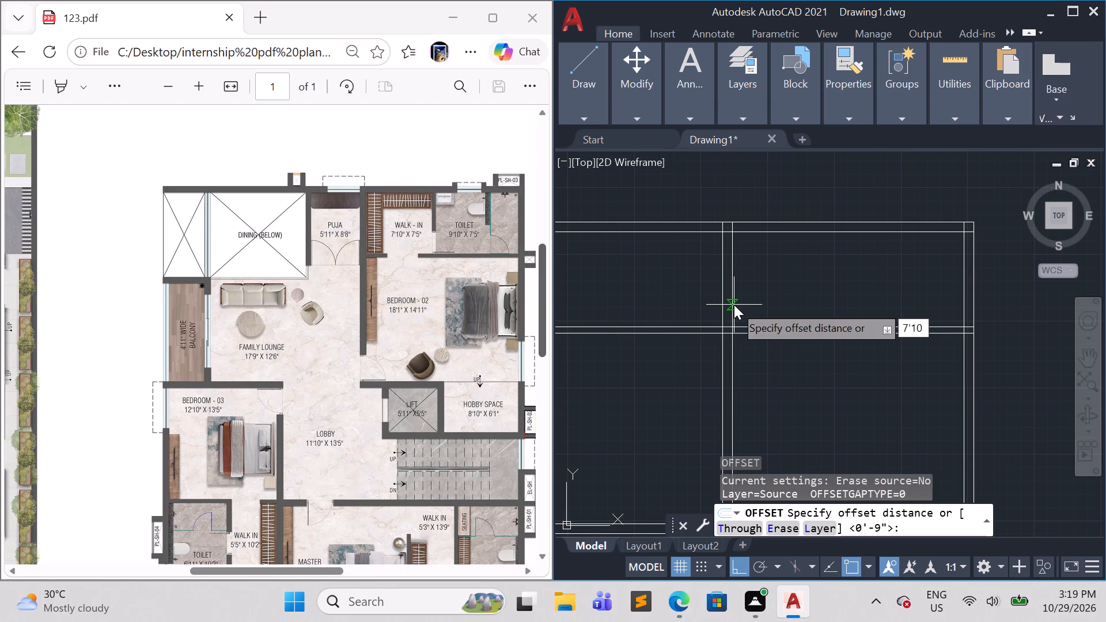
pyautogui.hotkey('shift', '"')
pyautogui.press('Return')
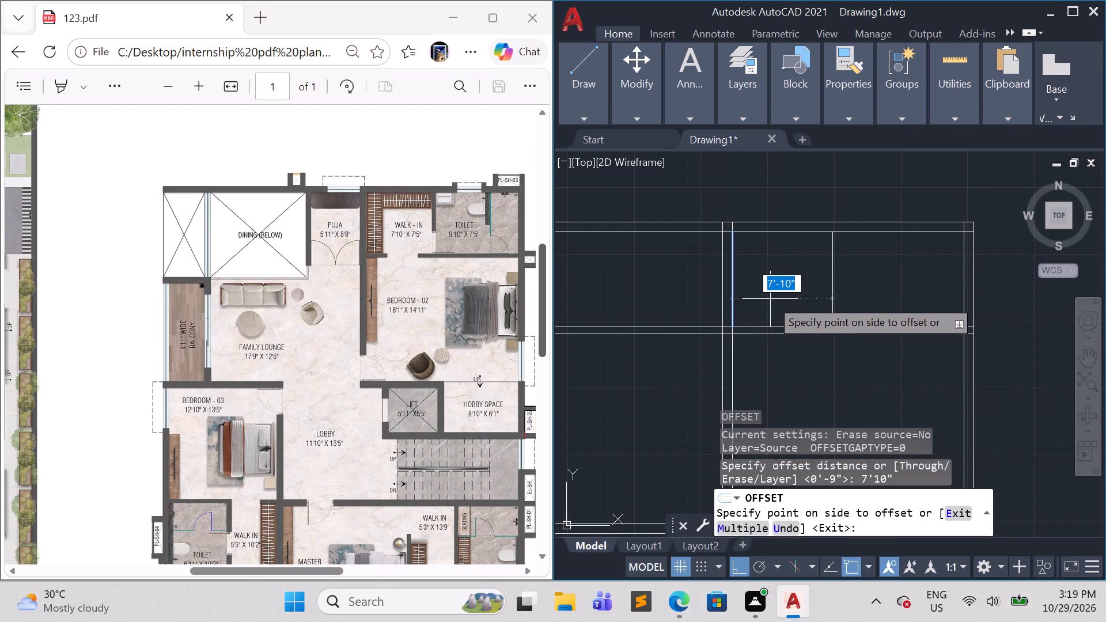
pyautogui.click(777, 299)
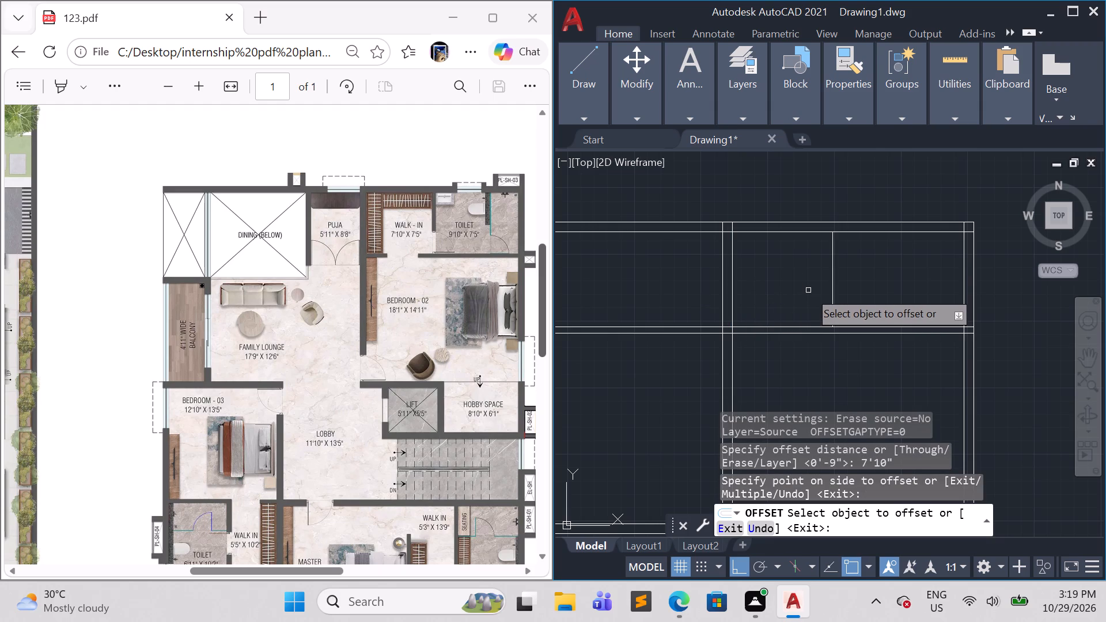
pyautogui.press('Escape')
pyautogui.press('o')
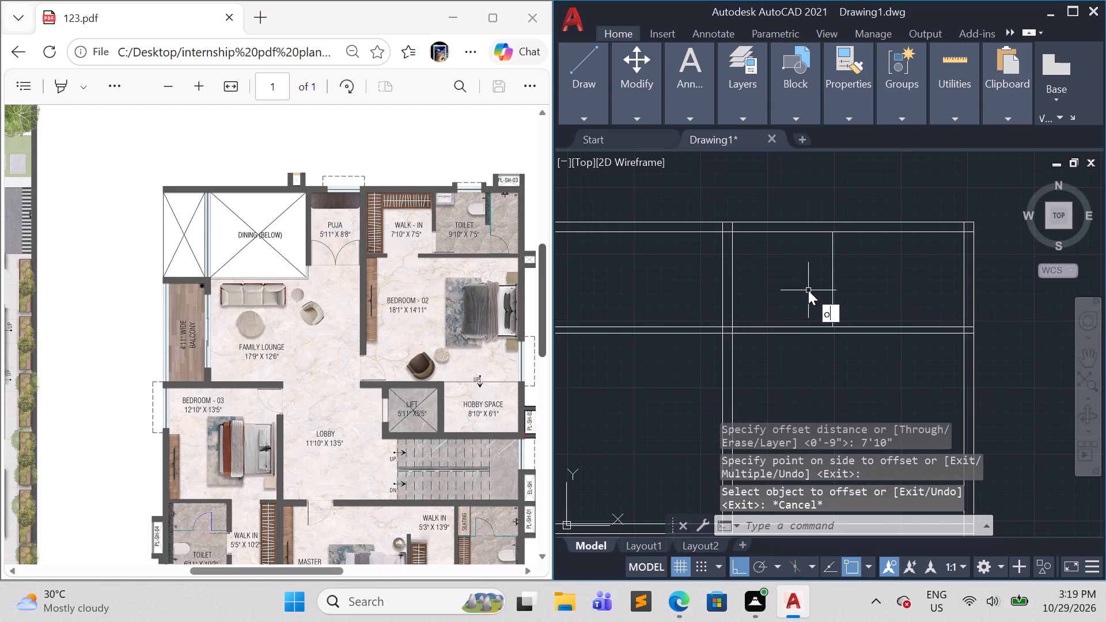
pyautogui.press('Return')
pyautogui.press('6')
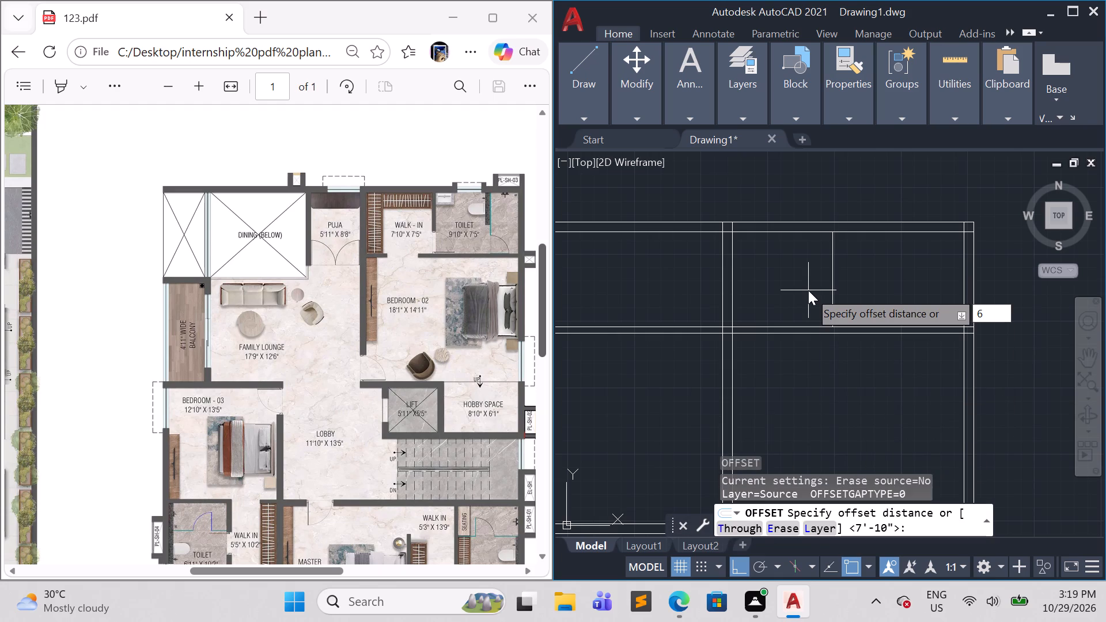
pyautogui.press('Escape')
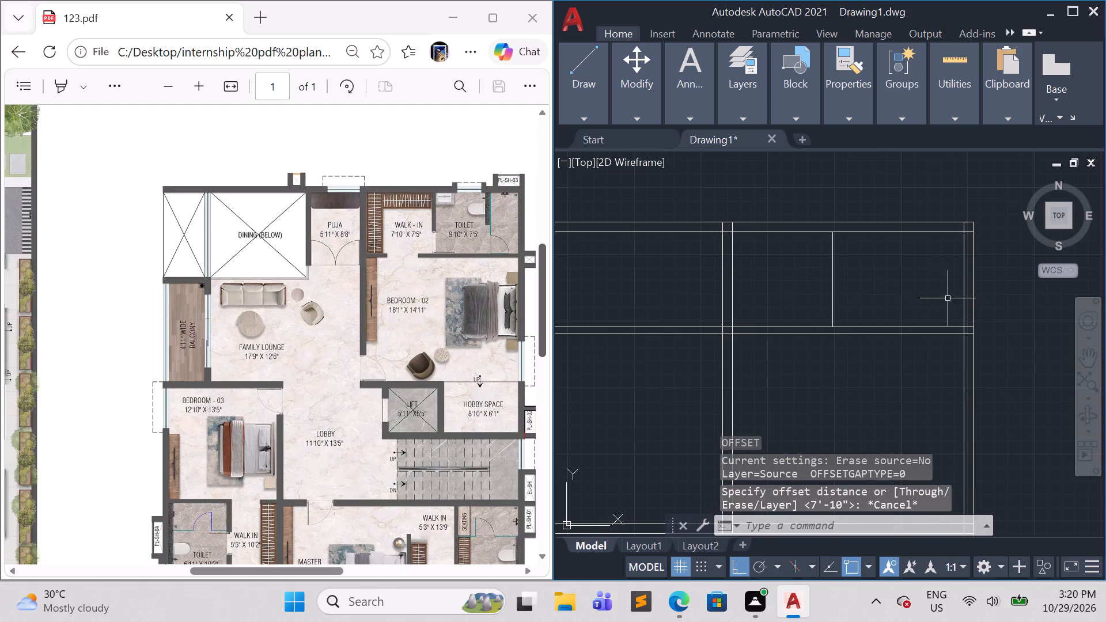
# Copy the walk-in's right-hand line onto the inner line of the toilet's right wall.
pyautogui.click(834, 288)
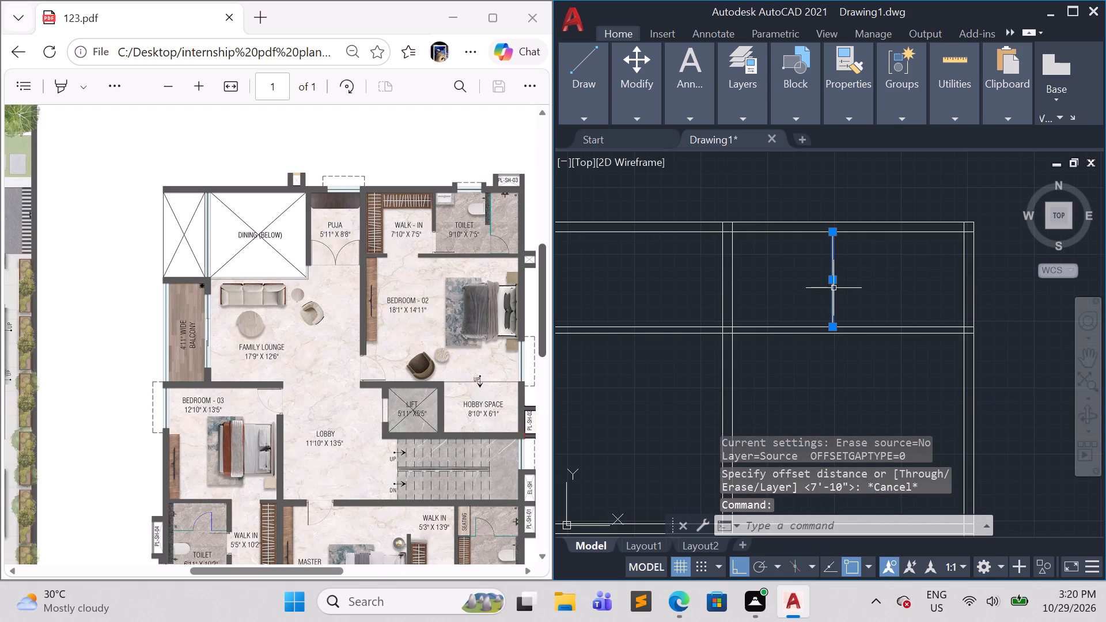
pyautogui.write('co')
pyautogui.press('Return')
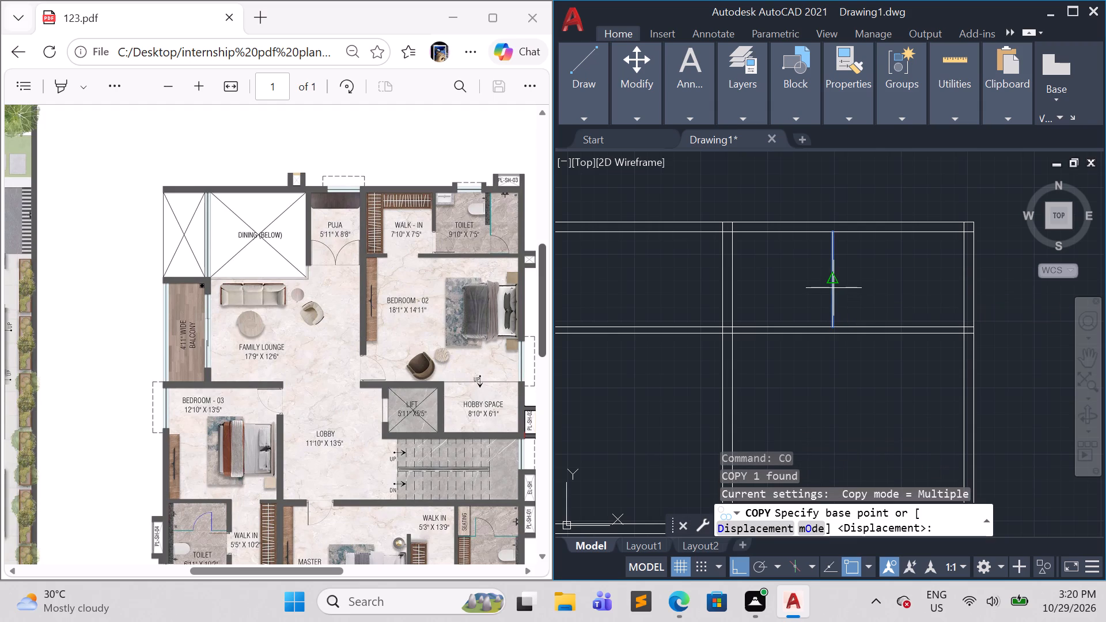
pyautogui.click(832, 276)
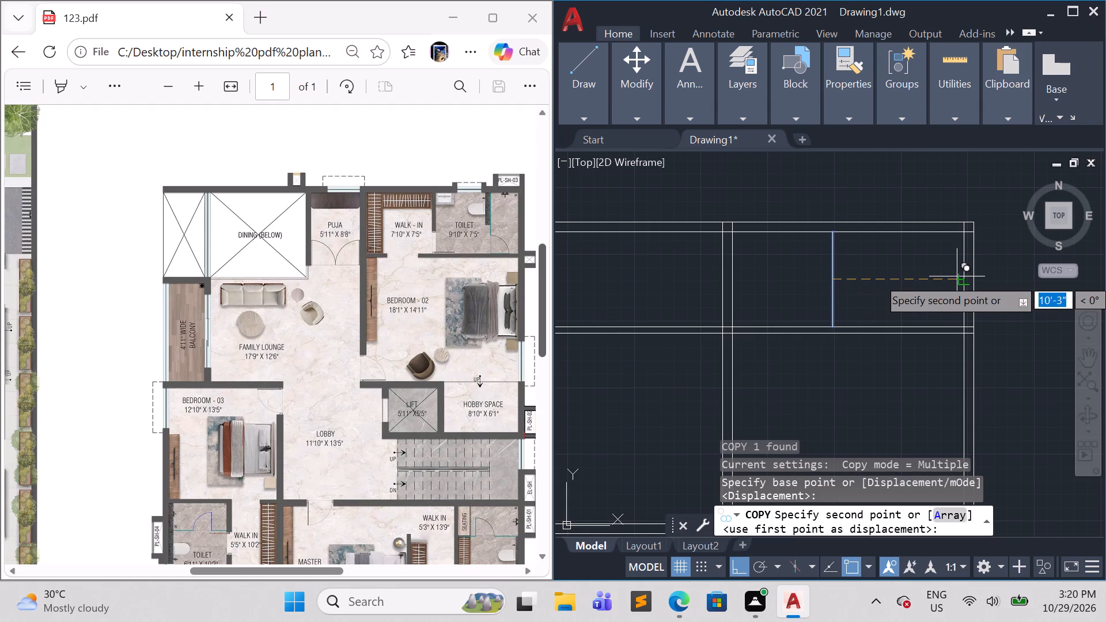
pyautogui.click(963, 282)
pyautogui.press('Escape')
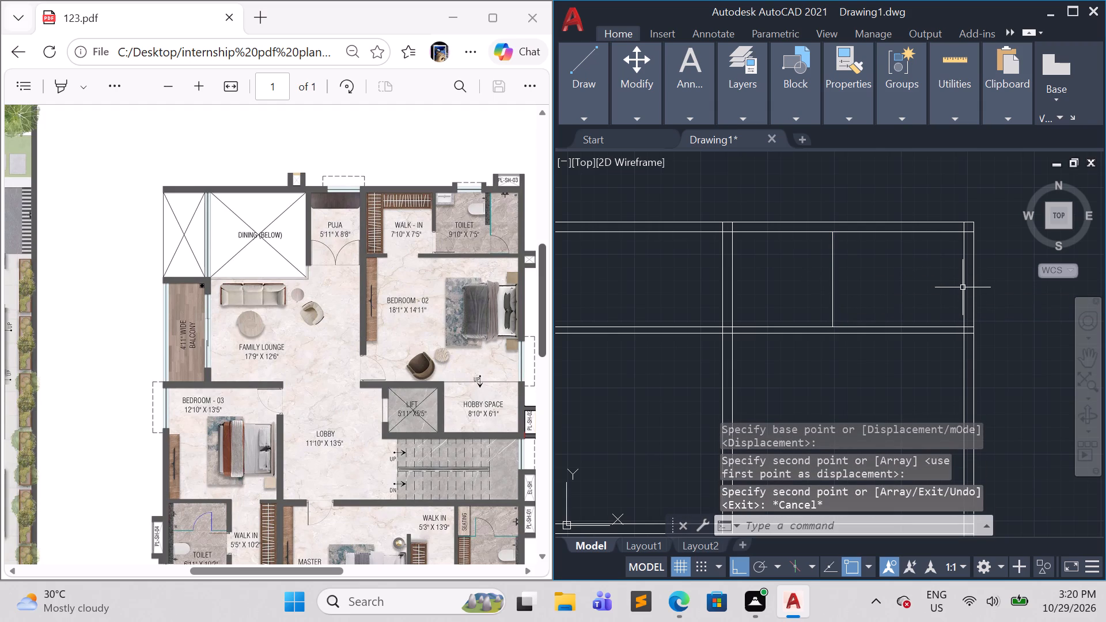
# Offset the copied line at the toilet's right wall 9'10" to the left to form the partition's toilet-side line.
pyautogui.click(963, 287)
pyautogui.press('o')
pyautogui.press('Return')
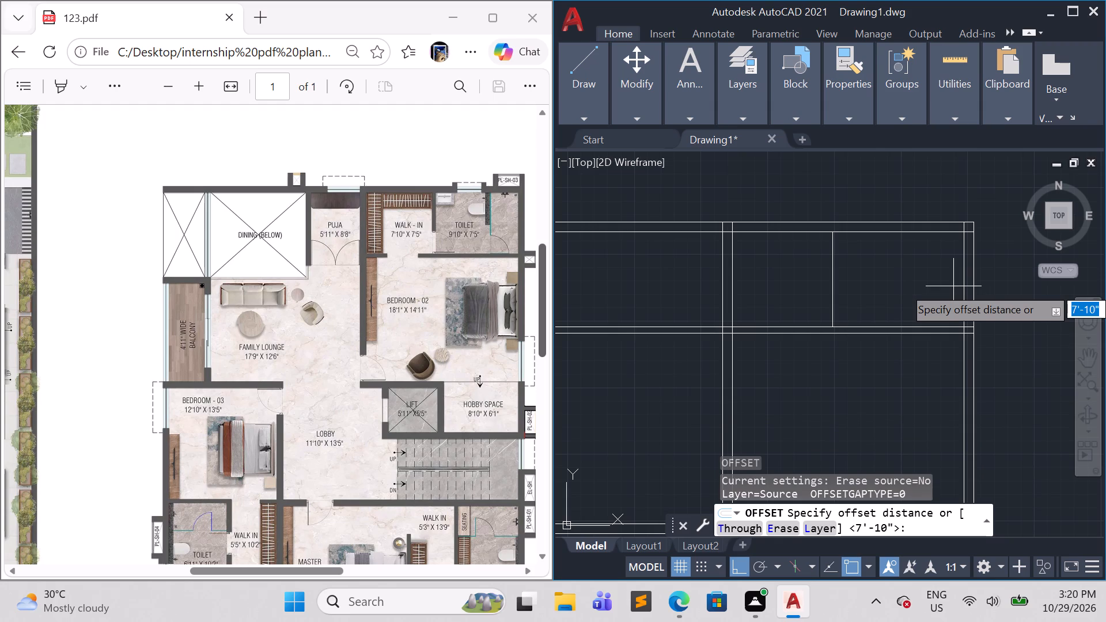
pyautogui.press('9')
pyautogui.press("'")
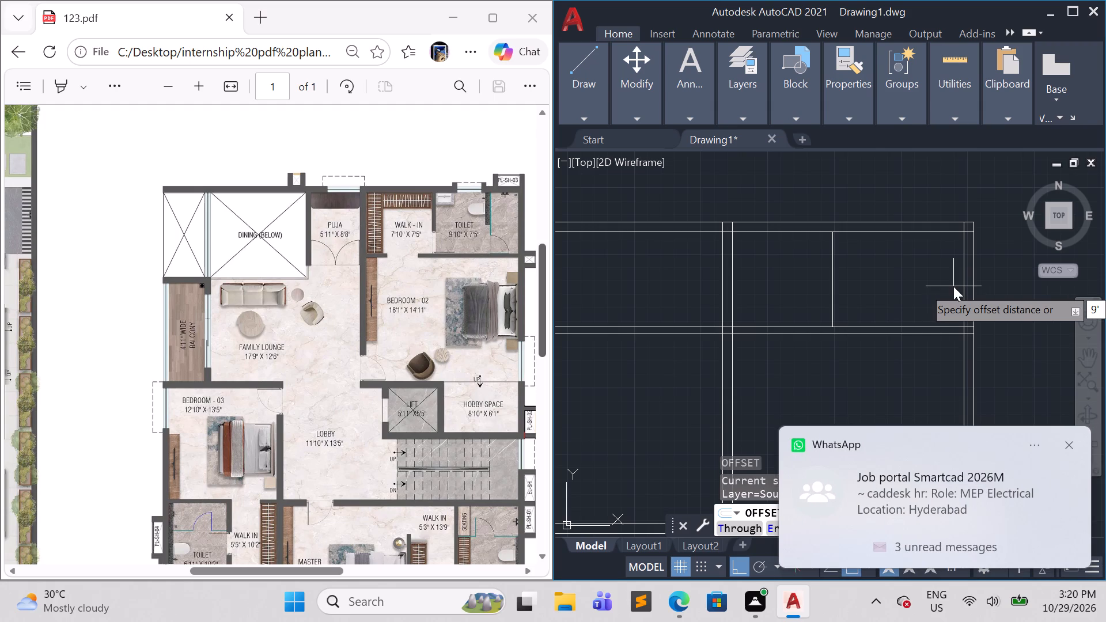
pyautogui.write('10')
pyautogui.hotkey('shift', '"')
pyautogui.press('Return')
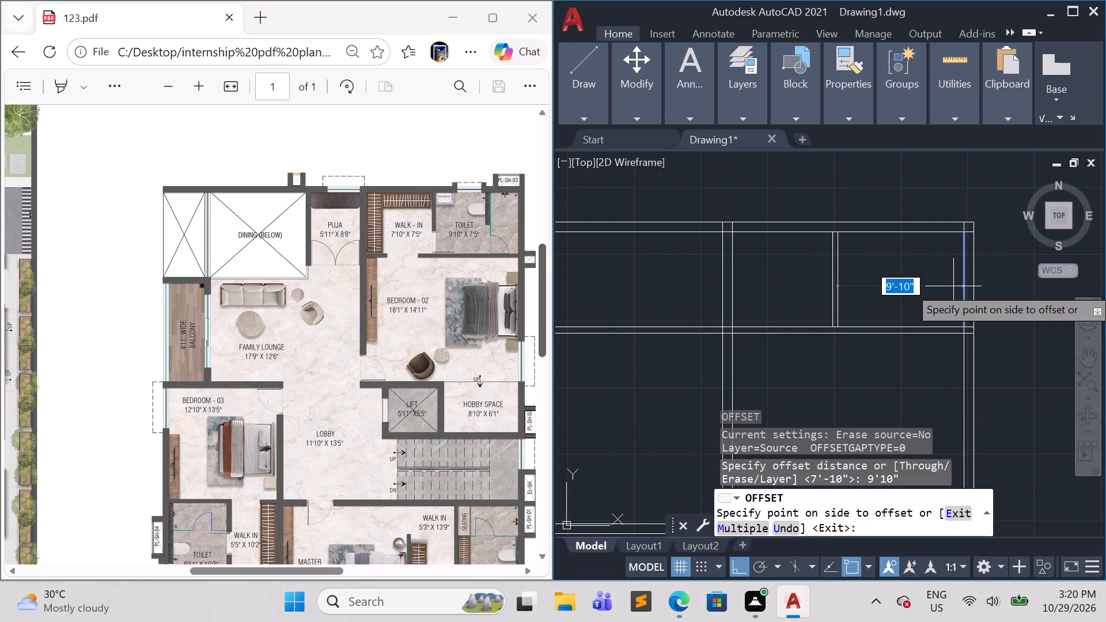
pyautogui.click(791, 274)
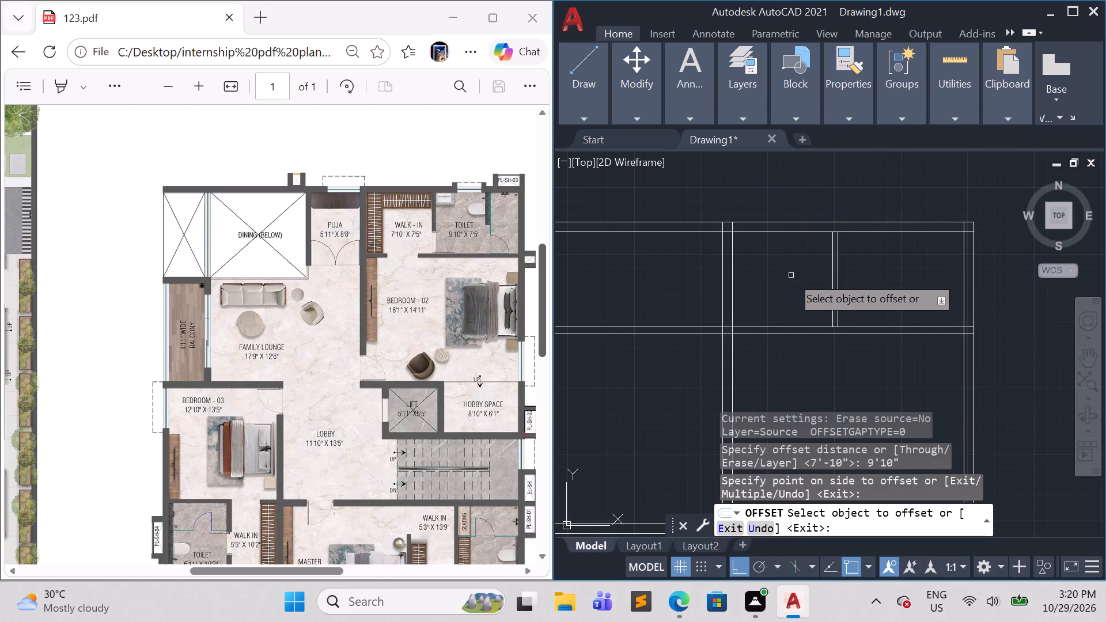
pyautogui.press('Escape')
pyautogui.press('Escape')
pyautogui.press('Escape')
pyautogui.press('Escape')
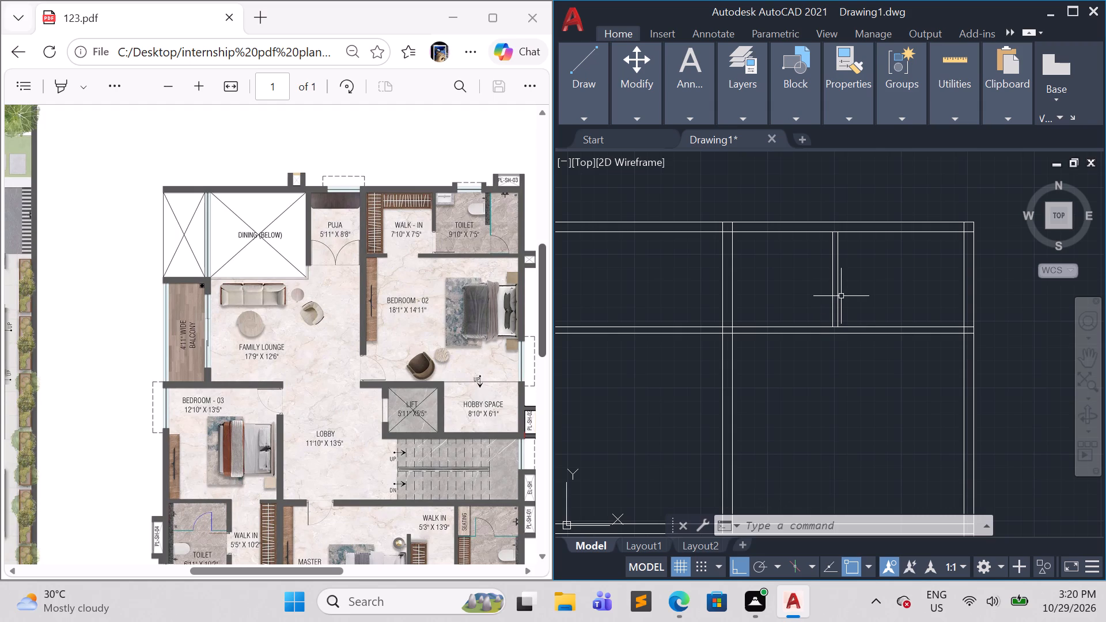
# Examine the ground floor plan and compare it with the first floor's walk-in and toilet layout.
pyautogui.scroll(-2, 769, 322)
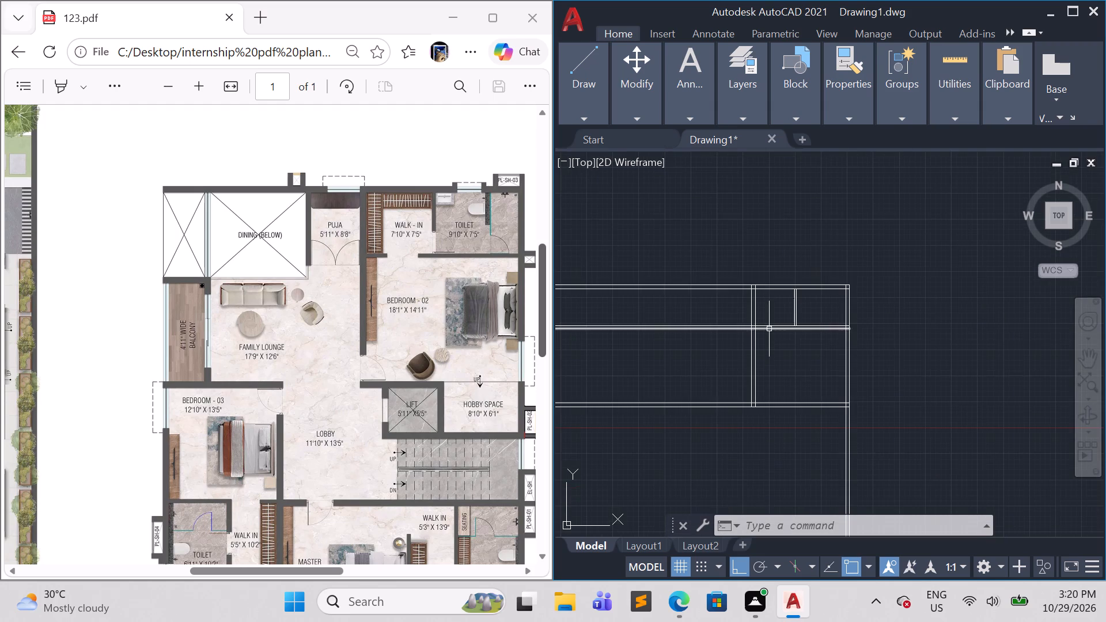
pyautogui.scroll(-3, 796, 361)
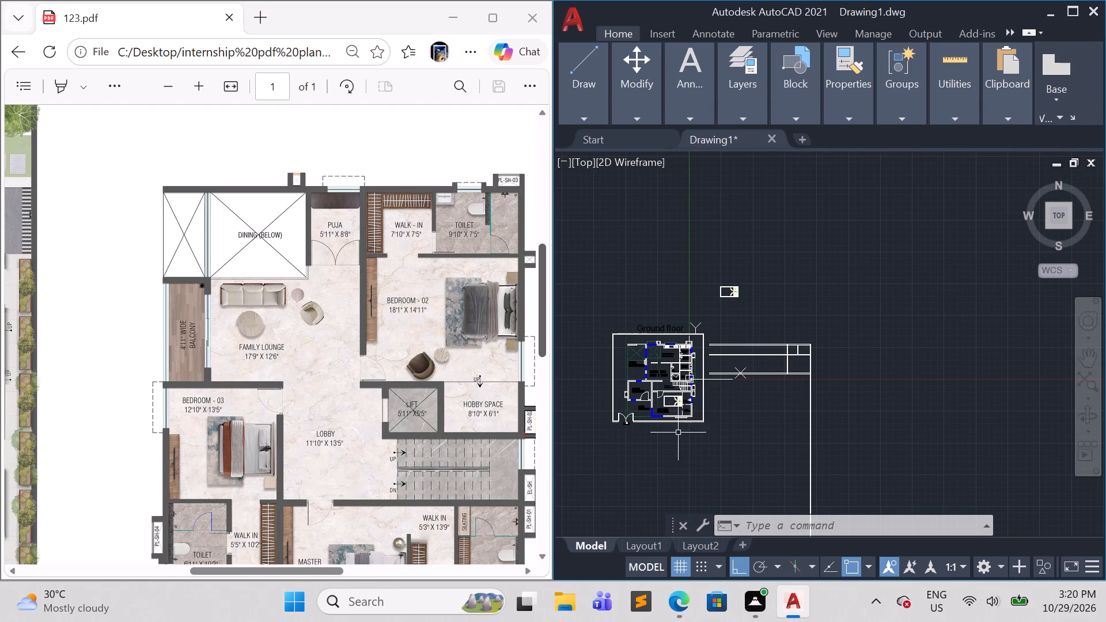
pyautogui.moveTo(646, 460); pyautogui.dragTo(741, 452, button='middle')
pyautogui.scroll(3, 733, 424)
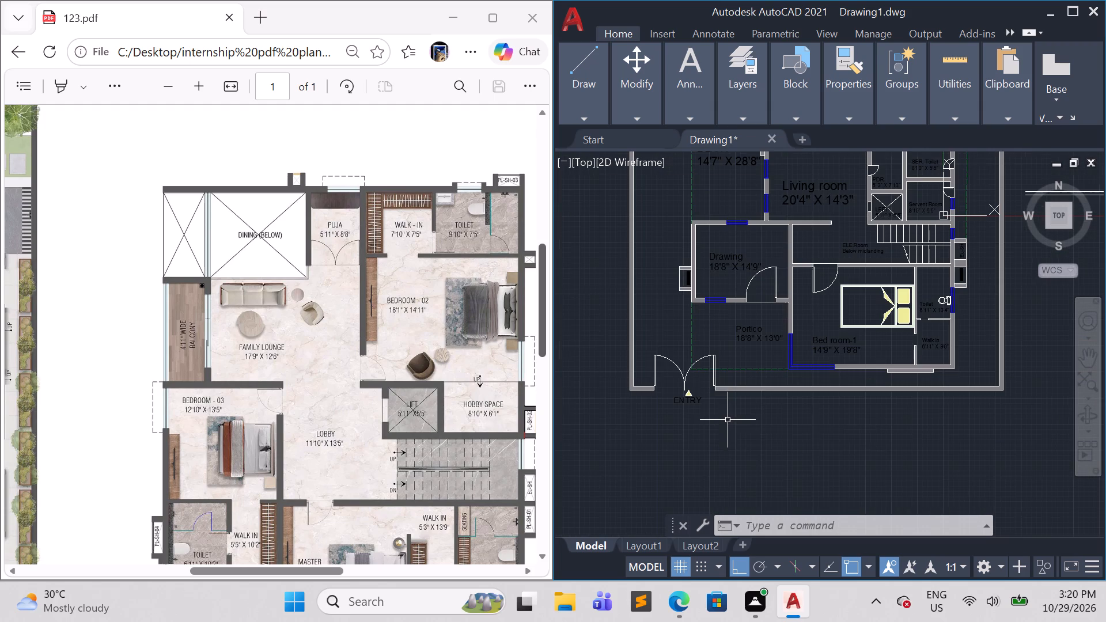
pyautogui.scroll(-1, 870, 434)
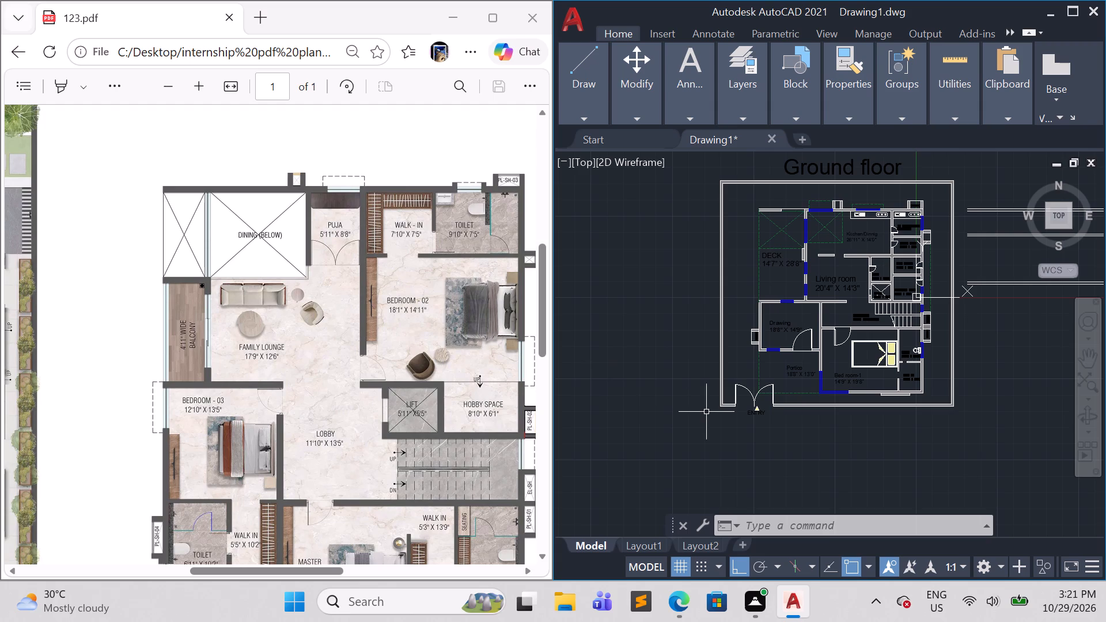
pyautogui.scroll(-3, 864, 458)
pyautogui.scroll(2, 925, 447)
pyautogui.middleClick(925, 447)
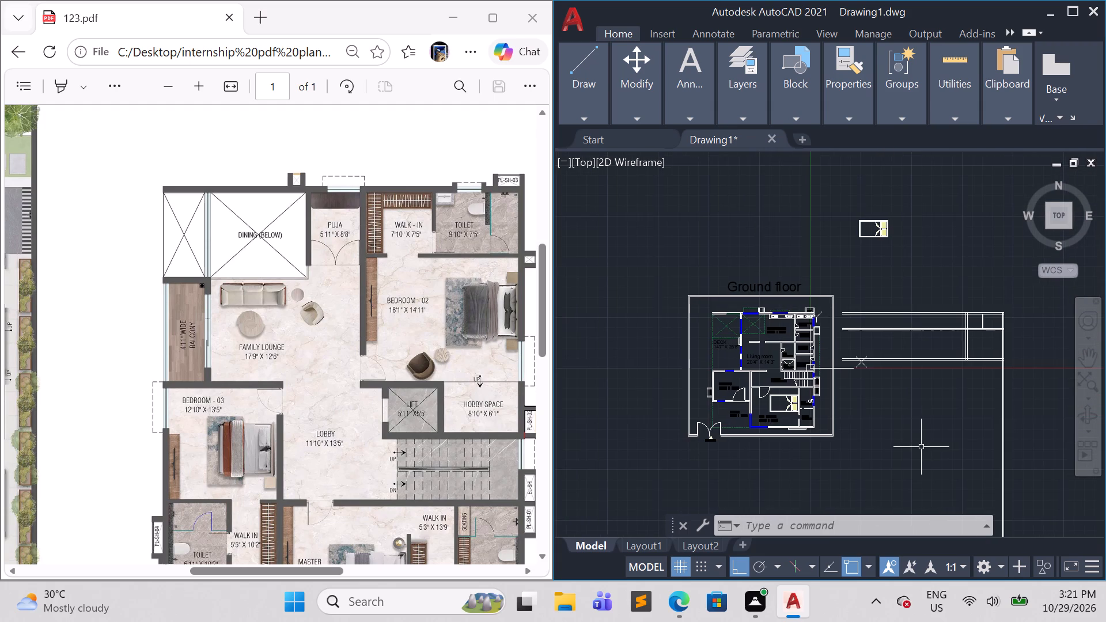
pyautogui.moveTo(930, 430); pyautogui.dragTo(787, 458, button='middle')
pyautogui.scroll(1, 862, 415)
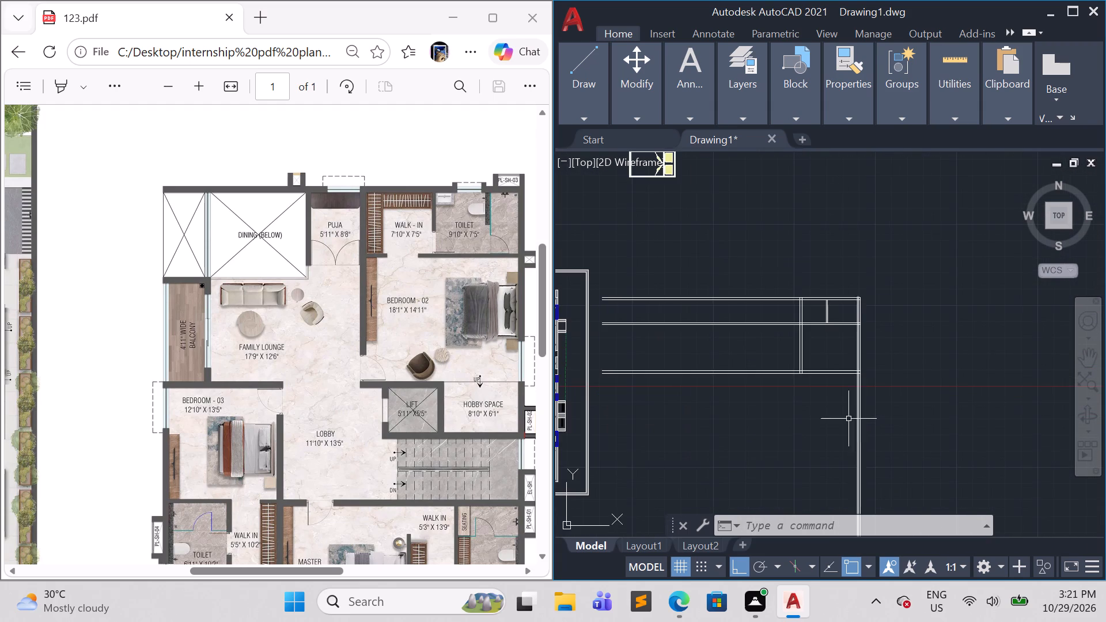
pyautogui.scroll(1, 831, 418)
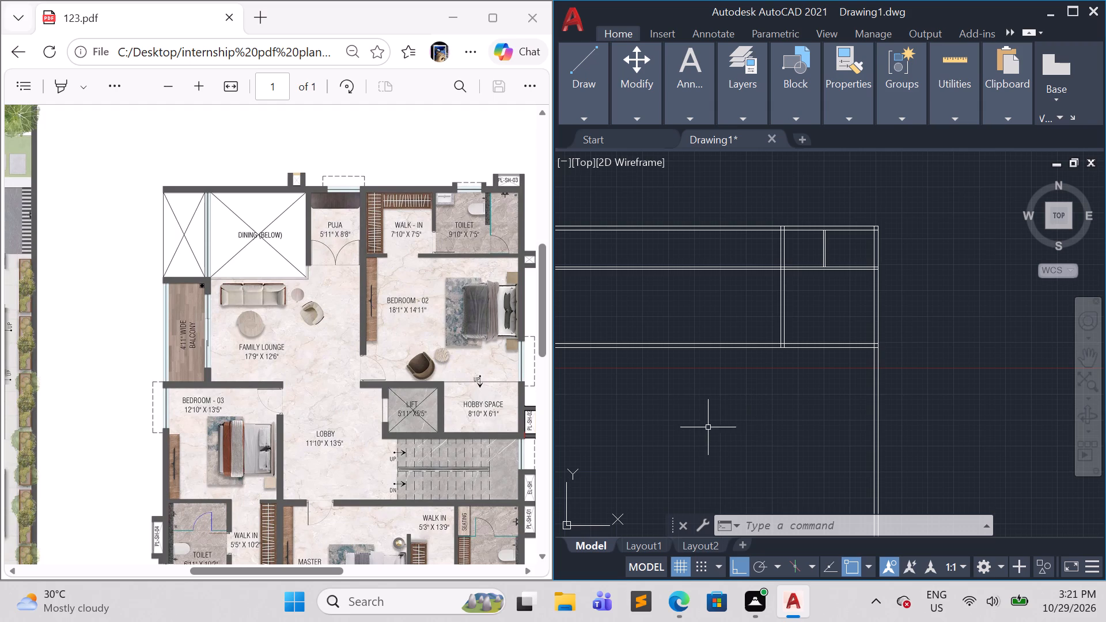
pyautogui.moveTo(753, 433); pyautogui.dragTo(811, 465, button='middle')
pyautogui.scroll(1, 890, 329)
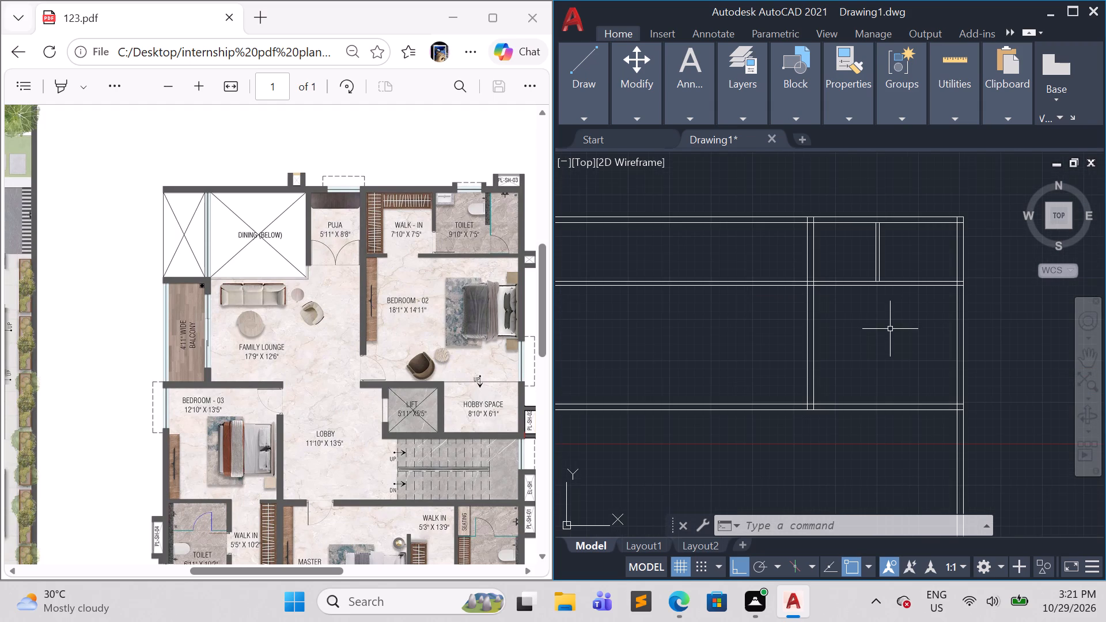
pyautogui.moveTo(879, 343); pyautogui.dragTo(870, 395, button='middle')
pyautogui.scroll(1, 848, 370)
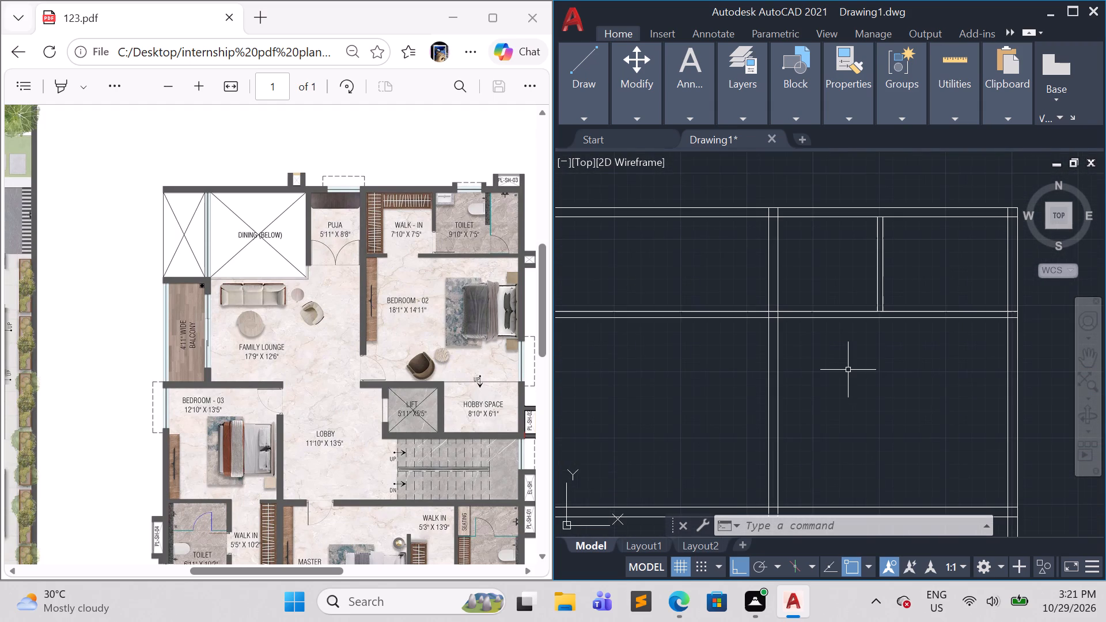
pyautogui.scroll(1, 848, 370)
pyautogui.moveTo(848, 381); pyautogui.dragTo(861, 437, button='middle')
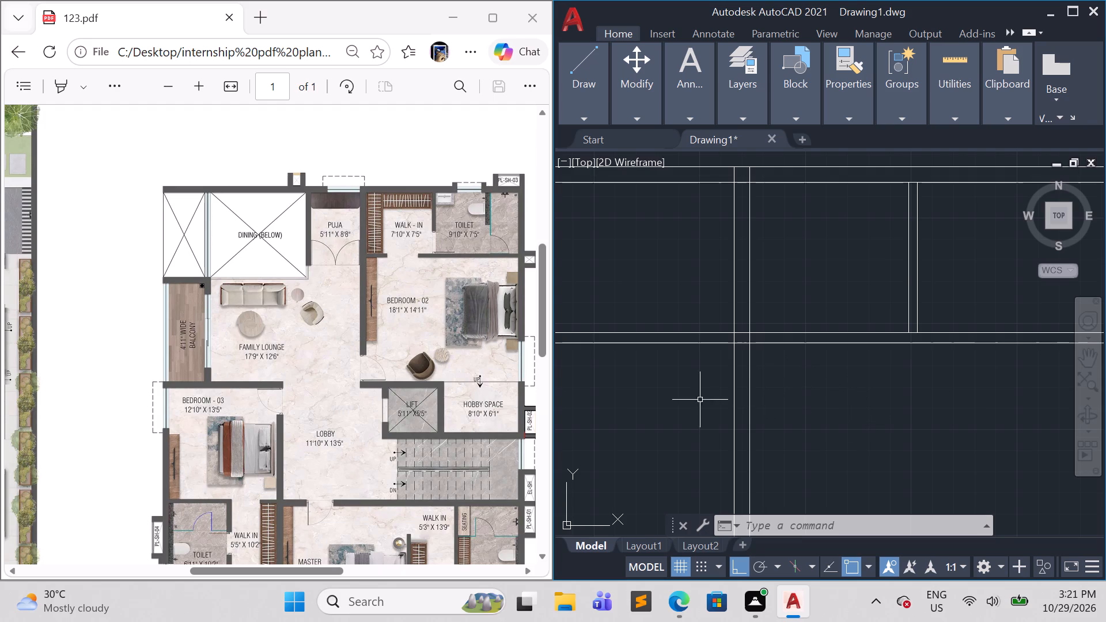
pyautogui.scroll(-1, 684, 406)
pyautogui.moveTo(689, 409); pyautogui.dragTo(711, 415, button='middle')
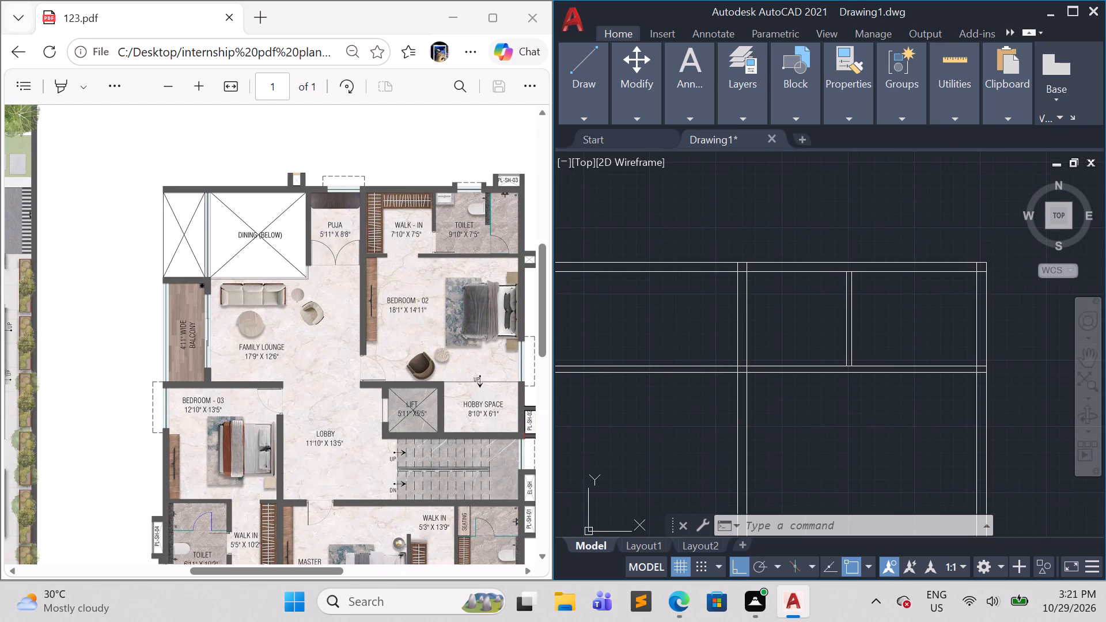
# Copy the walk-in's left vertical line 9" to the left, onto the outer line of that wall.
pyautogui.click(748, 331)
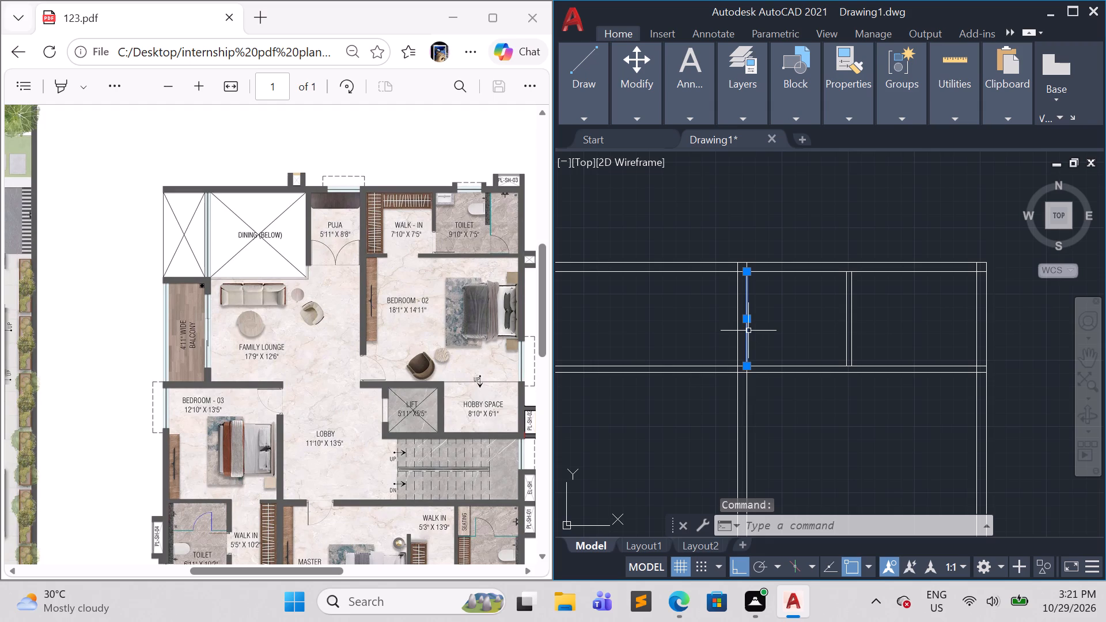
pyautogui.write('co')
pyautogui.press('Return')
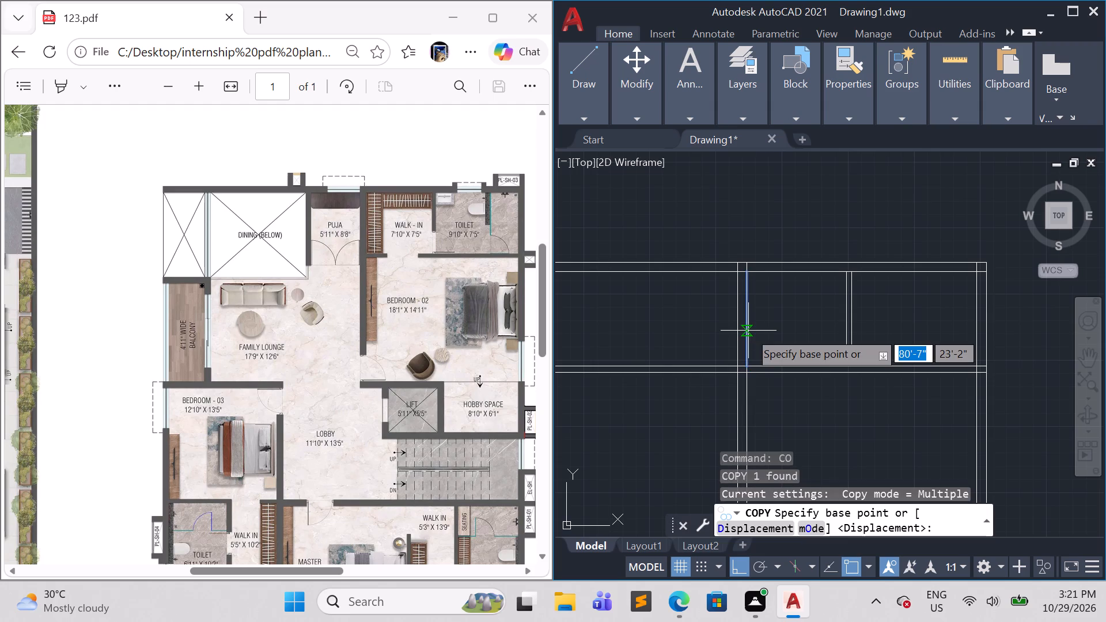
pyautogui.click(751, 362)
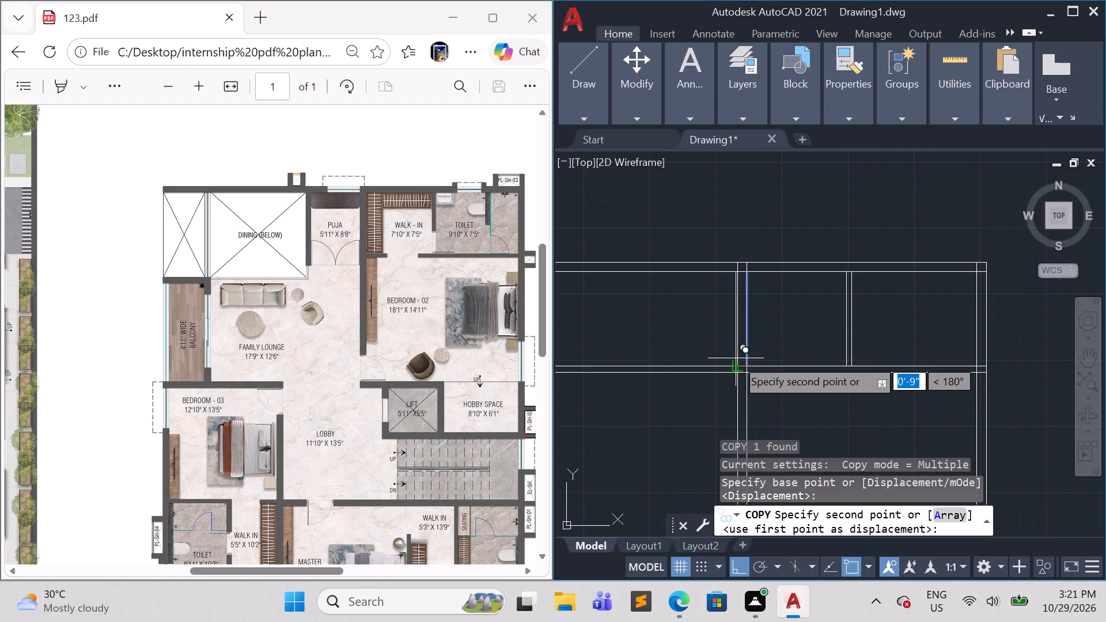
pyautogui.click(735, 366)
pyautogui.press('Escape')
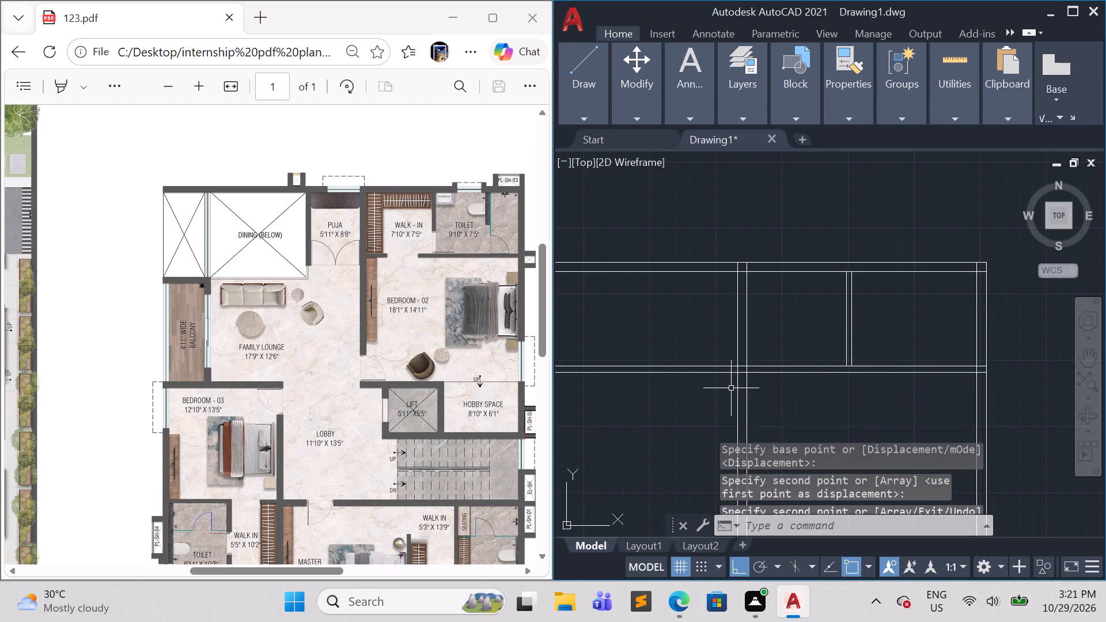
# Trim the two horizontal partition lines above Bedroom-02 where they extend left past the walk-in's left wall.
pyautogui.write('tr')
pyautogui.press('Return')
pyautogui.moveTo(663, 412); pyautogui.dragTo(662, 346)
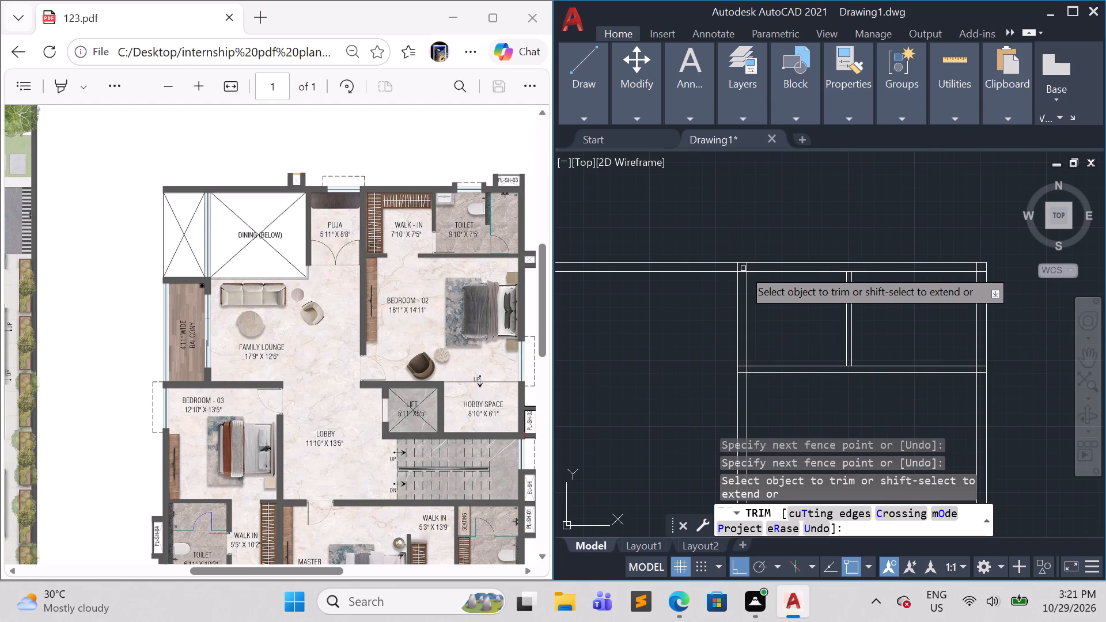
# Trim the overlapping lines along the top outer wall at the walk-in's left wall, the walk-in/toilet partition and the right-hand corner.
pyautogui.scroll(2, 743, 268)
pyautogui.moveTo(775, 264); pyautogui.dragTo(706, 266)
pyautogui.moveTo(740, 269); pyautogui.dragTo(739, 301)
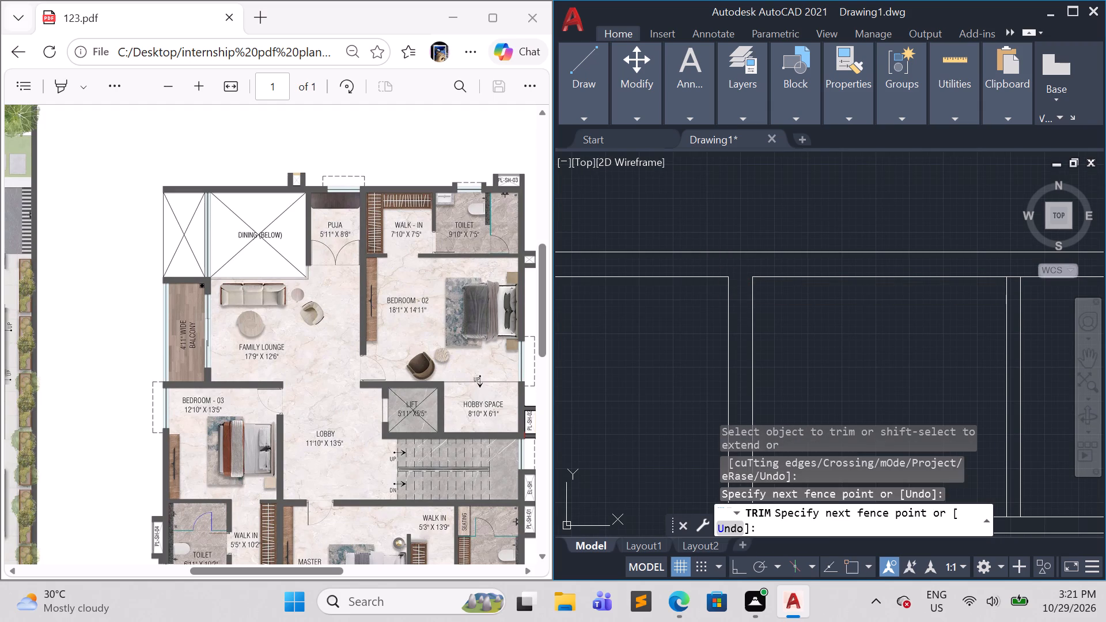
pyautogui.scroll(-3, 767, 325)
pyautogui.scroll(4, 862, 324)
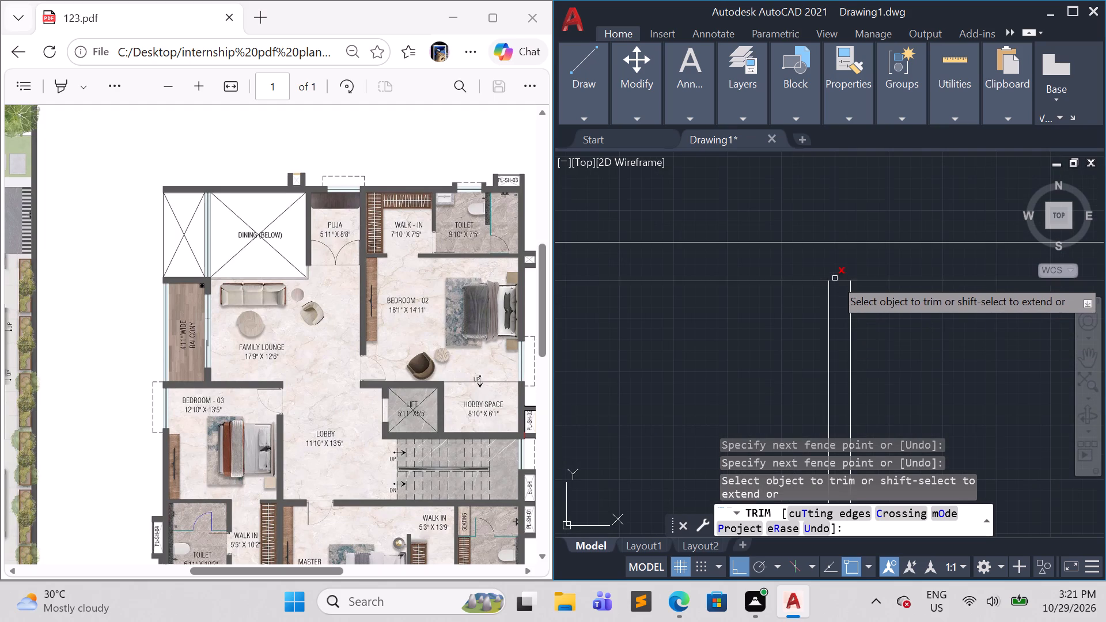
pyautogui.moveTo(835, 275); pyautogui.dragTo(840, 301)
pyautogui.scroll(-4, 859, 302)
pyautogui.scroll(2, 974, 307)
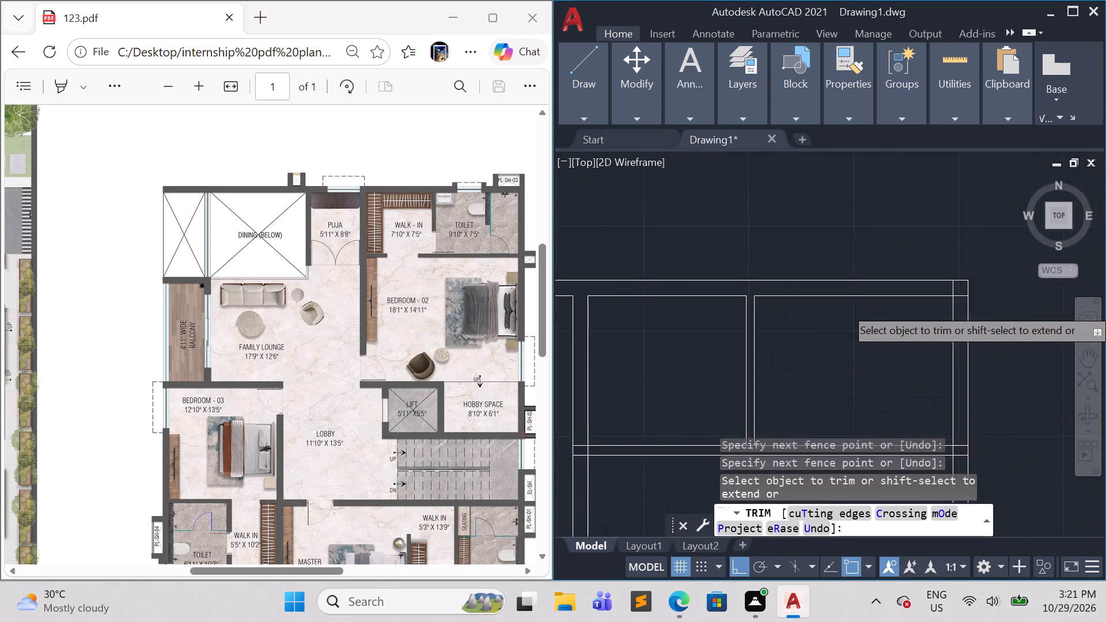
pyautogui.scroll(2, 974, 307)
pyautogui.moveTo(927, 281); pyautogui.dragTo(909, 256)
# Trim the horizontal partition above Bedroom-02 open at its junctions with the walk-in/toilet partition, the right outer wall and the left wall.
pyautogui.scroll(-4, 925, 310)
pyautogui.scroll(4, 842, 394)
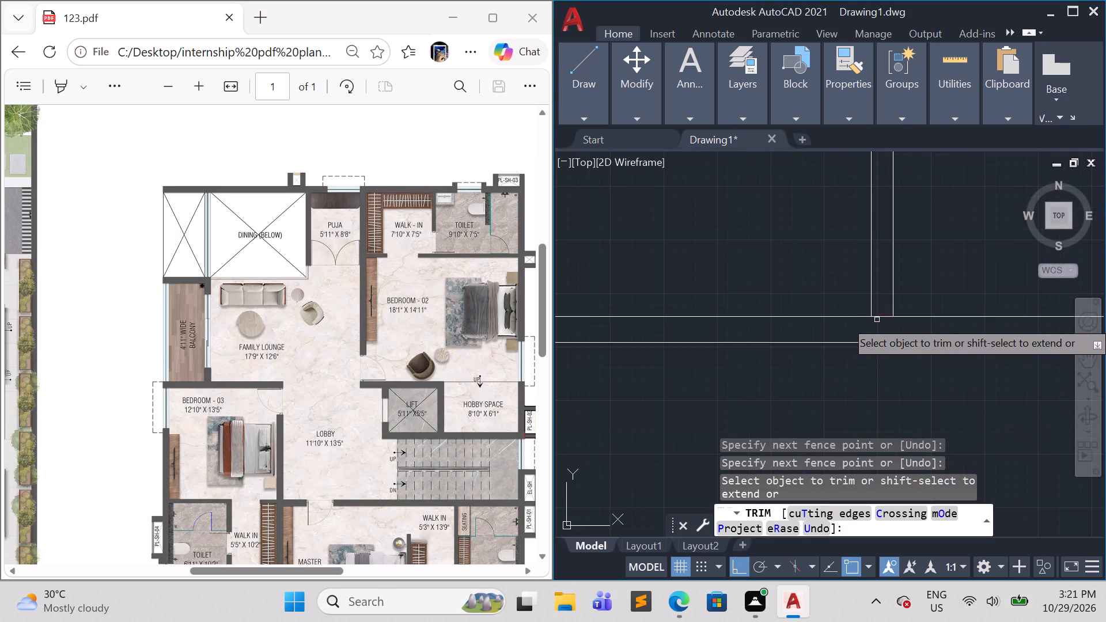
pyautogui.click(882, 318)
pyautogui.scroll(-5, 907, 343)
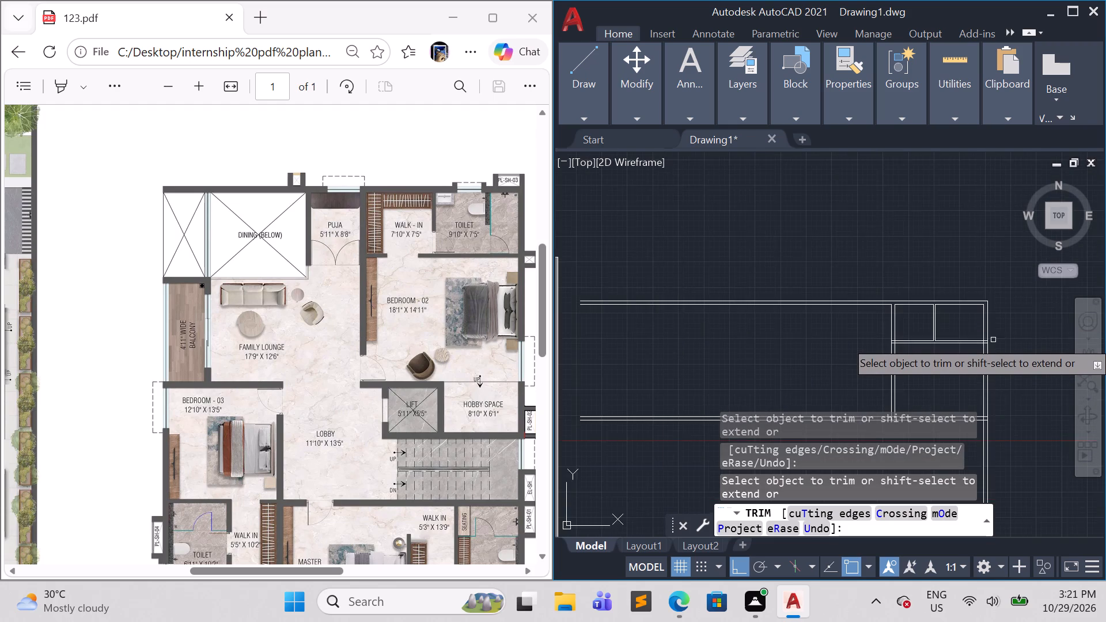
pyautogui.scroll(5, 993, 340)
pyautogui.moveTo(910, 384); pyautogui.dragTo(920, 321)
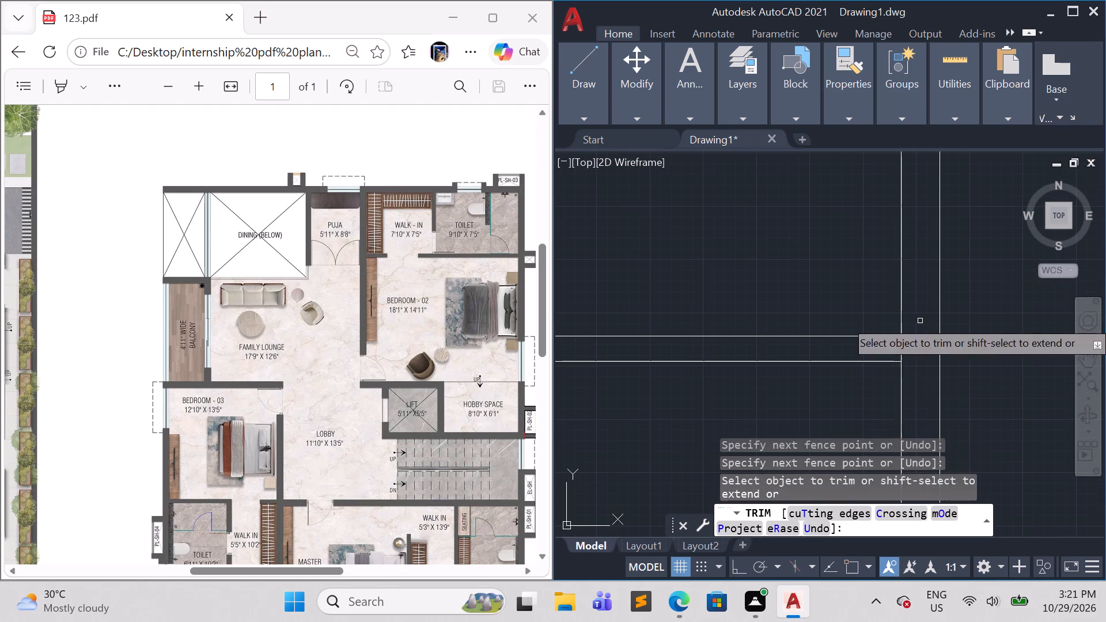
pyautogui.moveTo(917, 343); pyautogui.dragTo(871, 352)
pyautogui.scroll(-5, 875, 347)
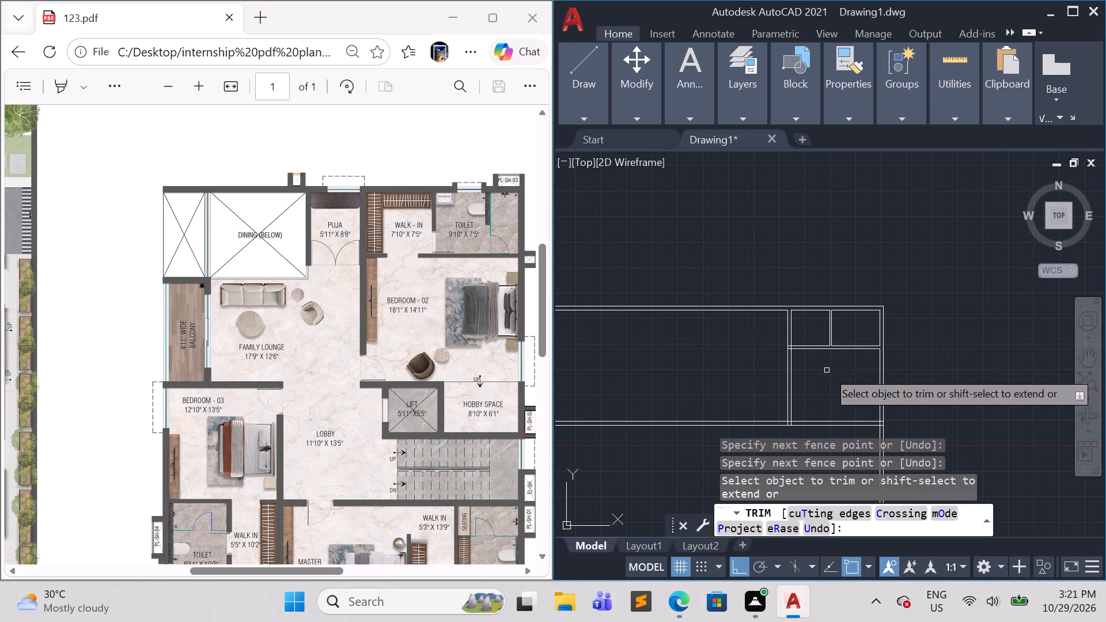
pyautogui.scroll(5, 785, 345)
pyautogui.moveTo(837, 412); pyautogui.dragTo(834, 357)
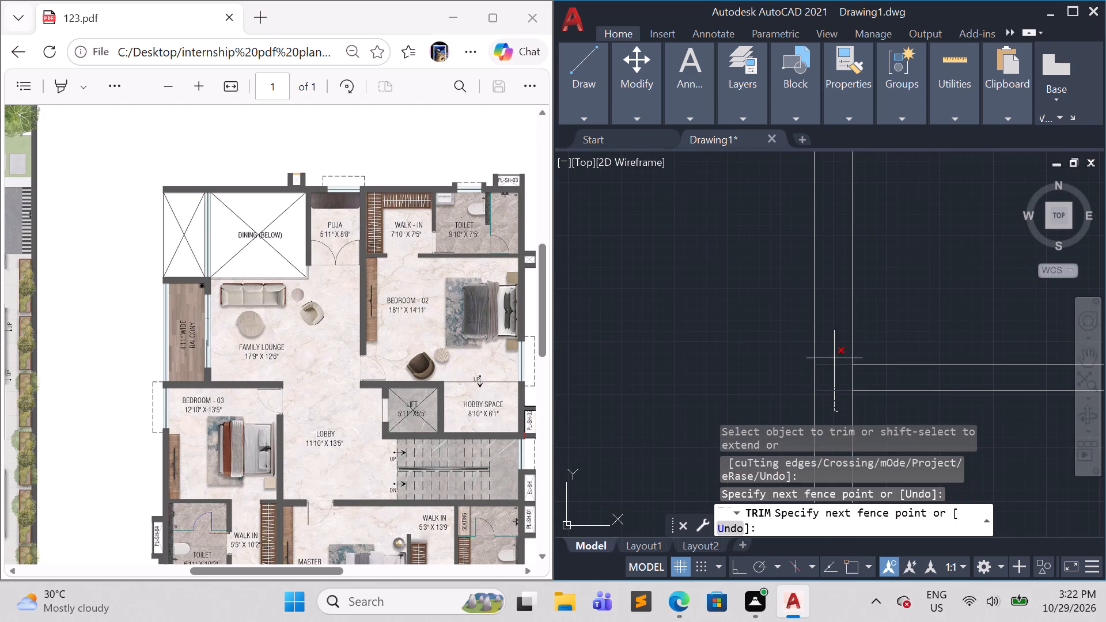
pyautogui.moveTo(834, 357); pyautogui.dragTo(834, 350)
pyautogui.moveTo(839, 388); pyautogui.dragTo(878, 386)
pyautogui.scroll(-5, 880, 386)
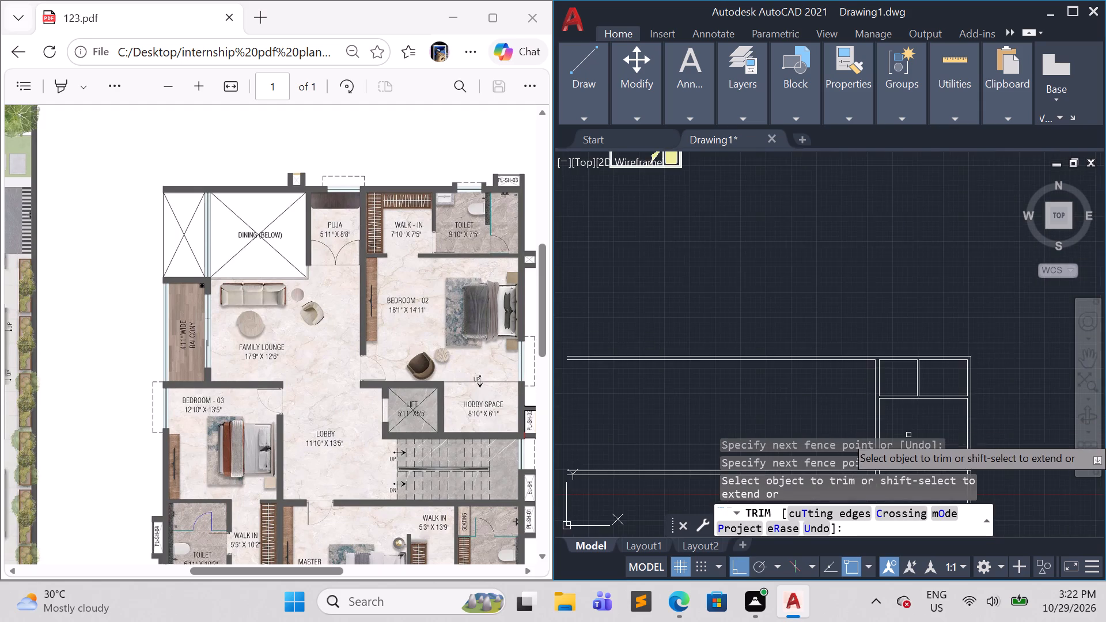
# Trim the overlapping lines where Bedroom-02's bottom wall meets its left wall and the right outer wall.
pyautogui.scroll(1, 908, 435)
pyautogui.moveTo(908, 418); pyautogui.dragTo(860, 287, button='middle')
pyautogui.scroll(1, 857, 285)
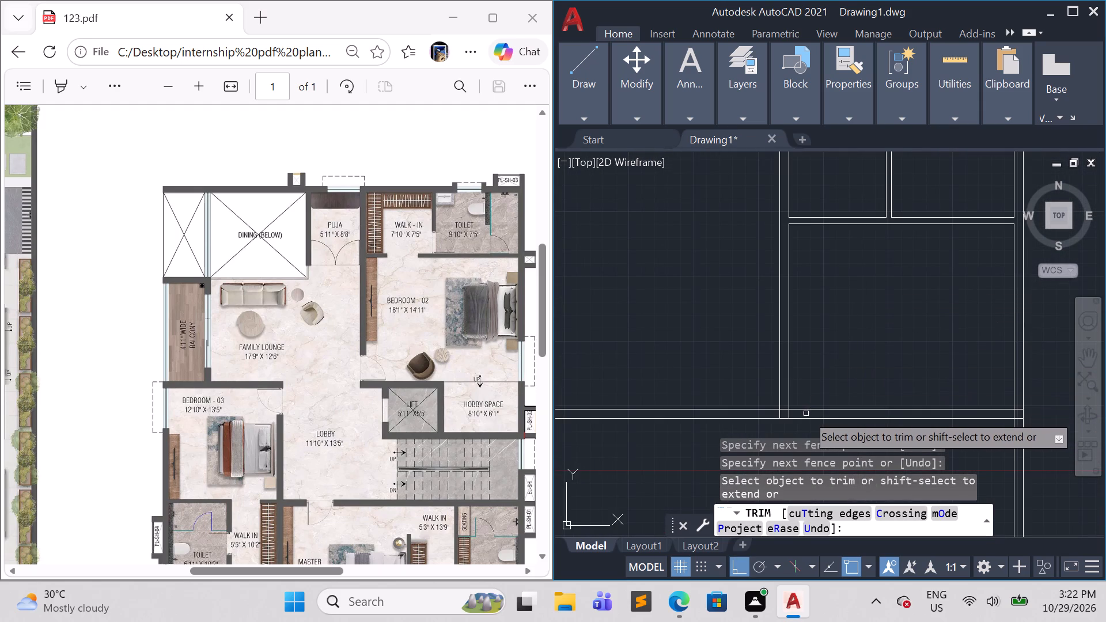
pyautogui.scroll(4, 774, 420)
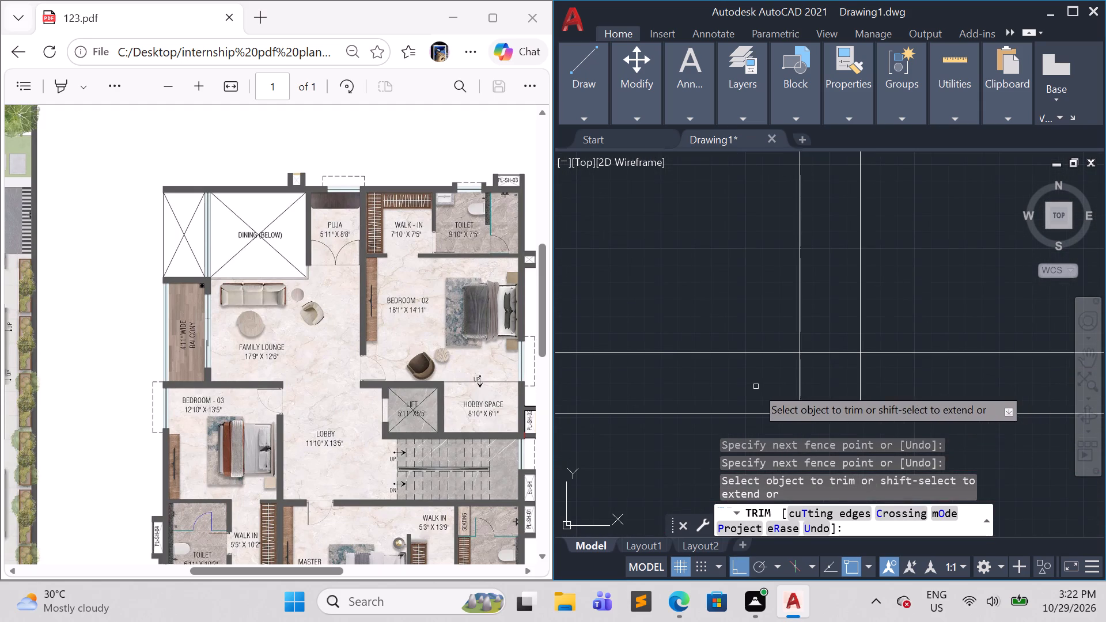
pyautogui.moveTo(757, 386); pyautogui.dragTo(827, 334)
pyautogui.scroll(-5, 893, 386)
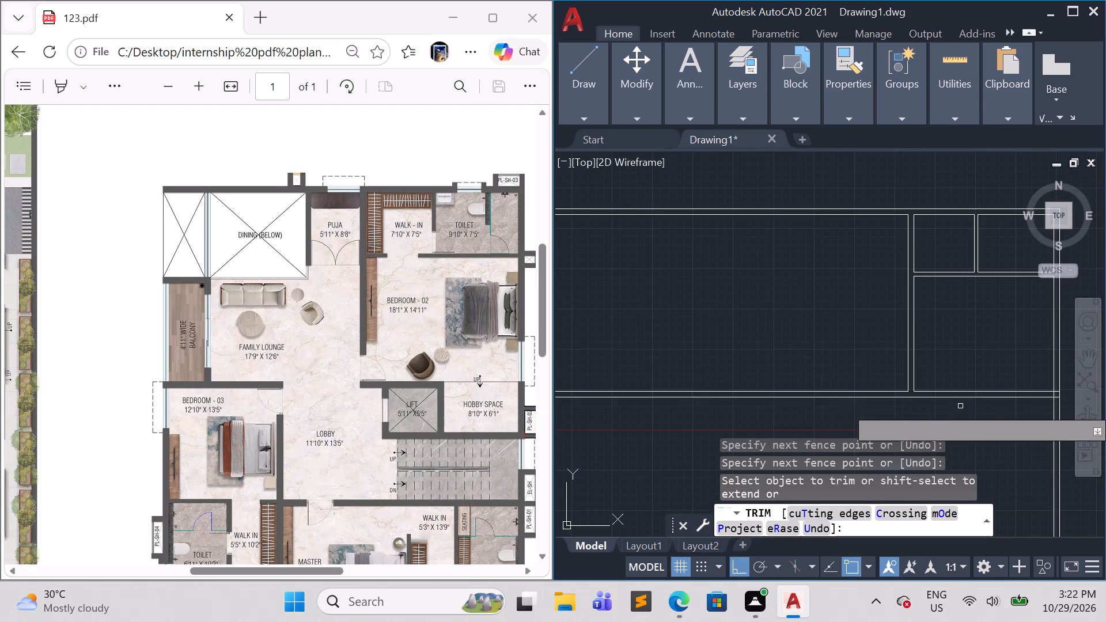
pyautogui.moveTo(987, 438); pyautogui.dragTo(823, 416, button='middle')
pyautogui.scroll(4, 914, 384)
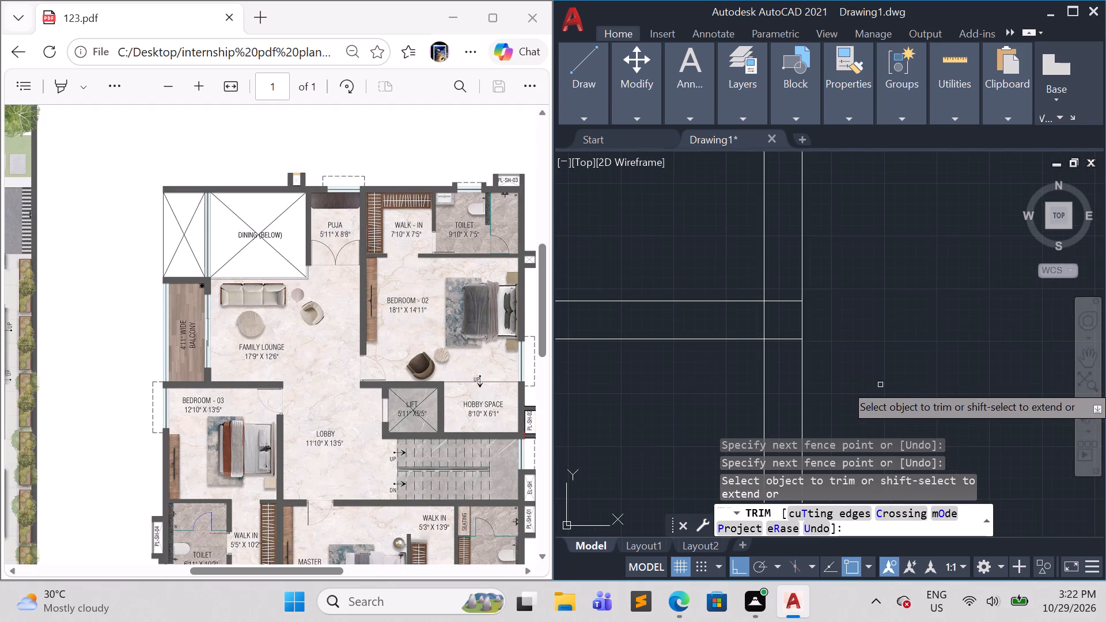
pyautogui.scroll(2, 804, 354)
pyautogui.moveTo(763, 348); pyautogui.dragTo(764, 211)
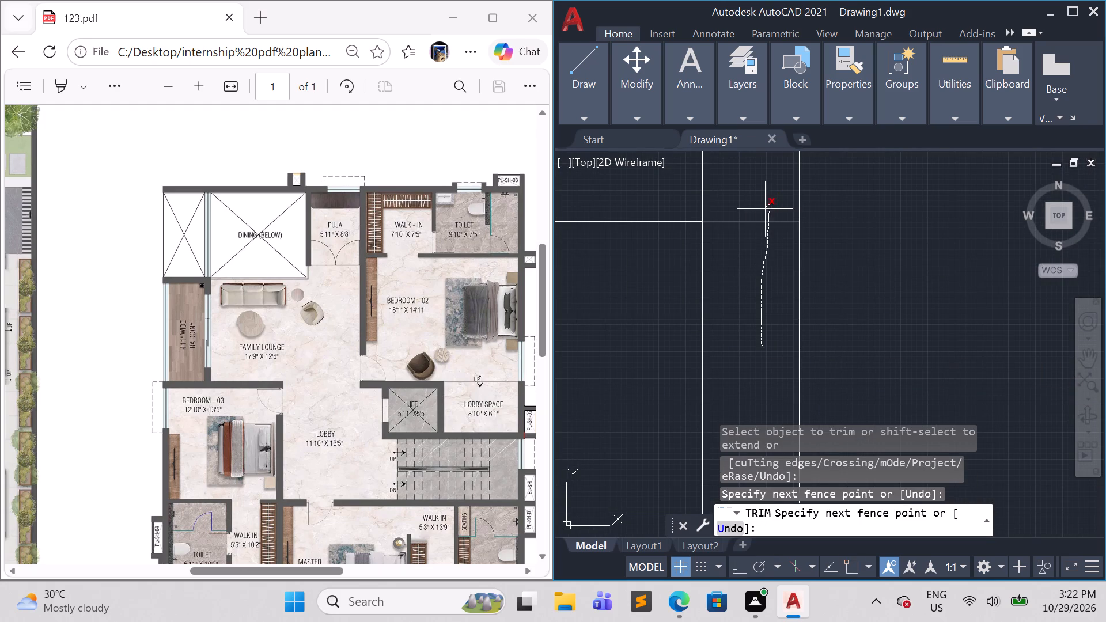
pyautogui.moveTo(764, 211); pyautogui.dragTo(692, 274)
pyautogui.scroll(-5, 729, 288)
pyautogui.scroll(-2, 643, 366)
pyautogui.moveTo(642, 367); pyautogui.dragTo(697, 376, button='middle')
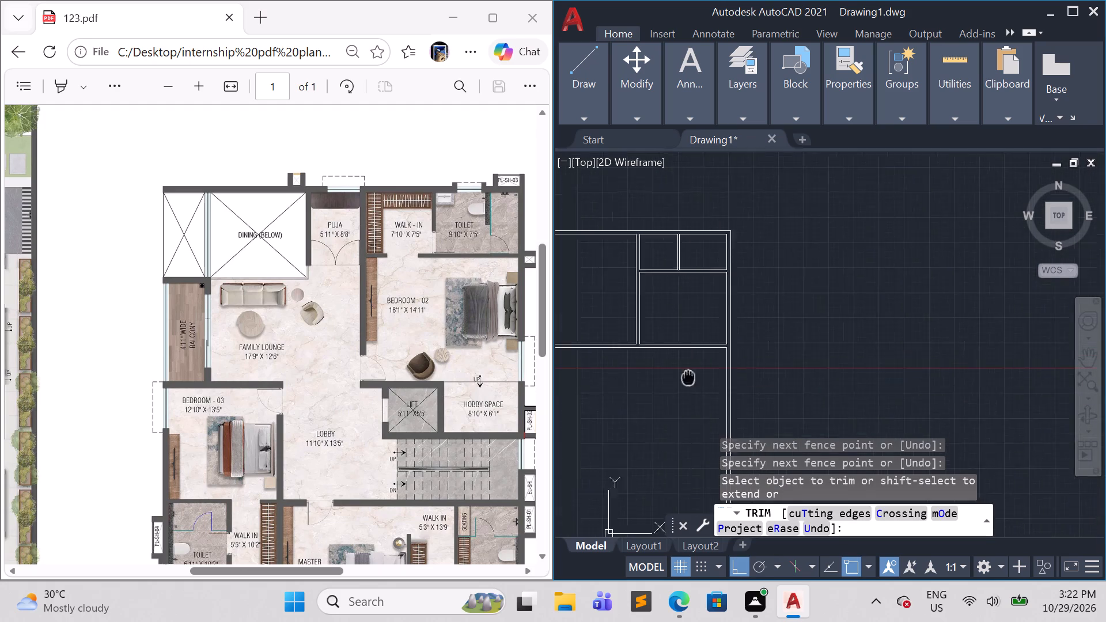
pyautogui.moveTo(697, 376); pyautogui.dragTo(897, 375, button='middle')
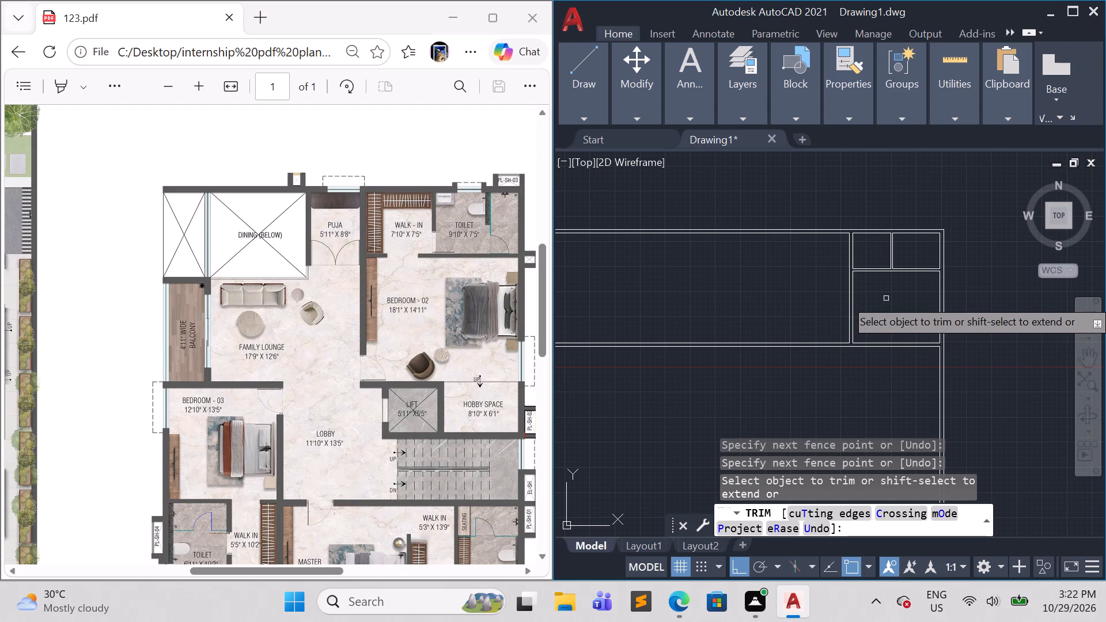
pyautogui.scroll(1, 933, 313)
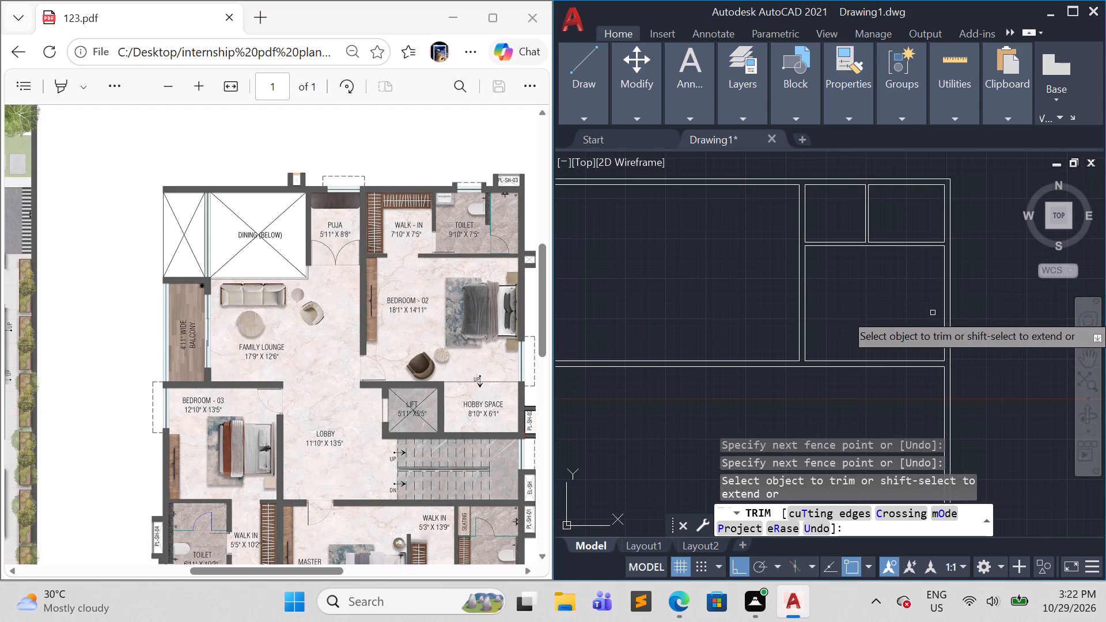
pyautogui.moveTo(851, 292); pyautogui.dragTo(865, 345, button='middle')
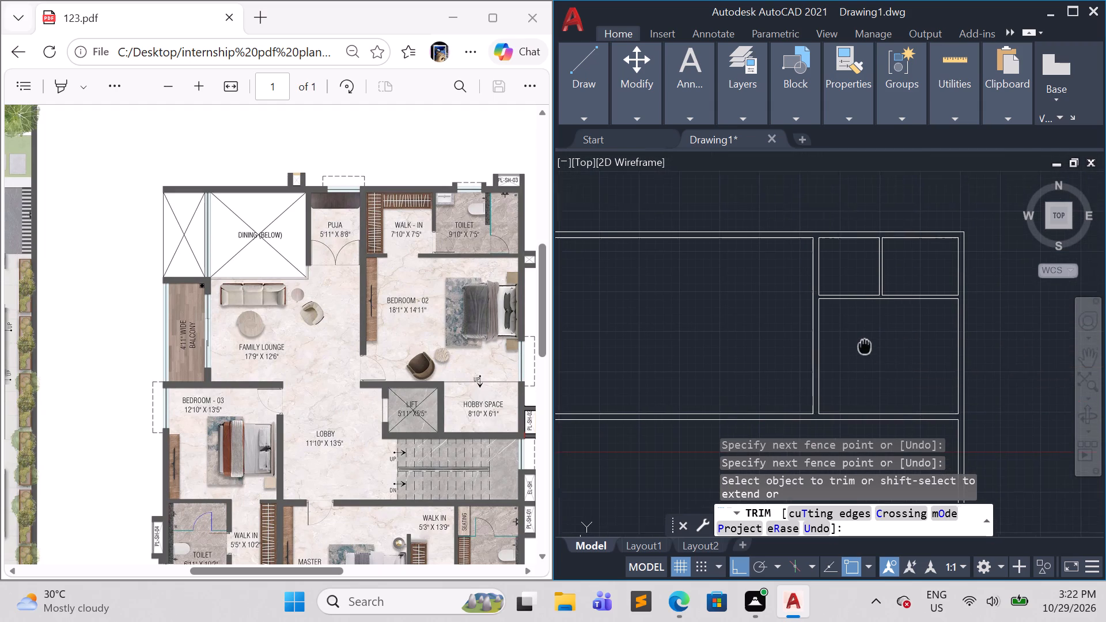
pyautogui.moveTo(865, 345); pyautogui.dragTo(866, 348, button='middle')
pyautogui.scroll(1, 834, 347)
pyautogui.moveTo(862, 320); pyautogui.dragTo(854, 390, button='middle')
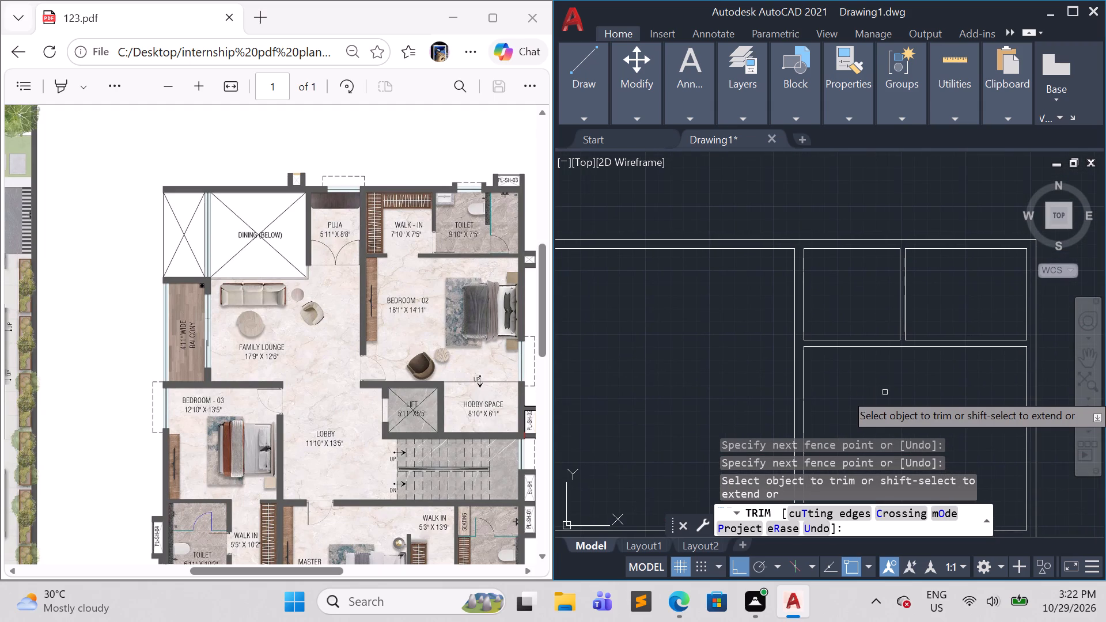
pyautogui.scroll(2, 885, 392)
pyautogui.scroll(-1, 878, 392)
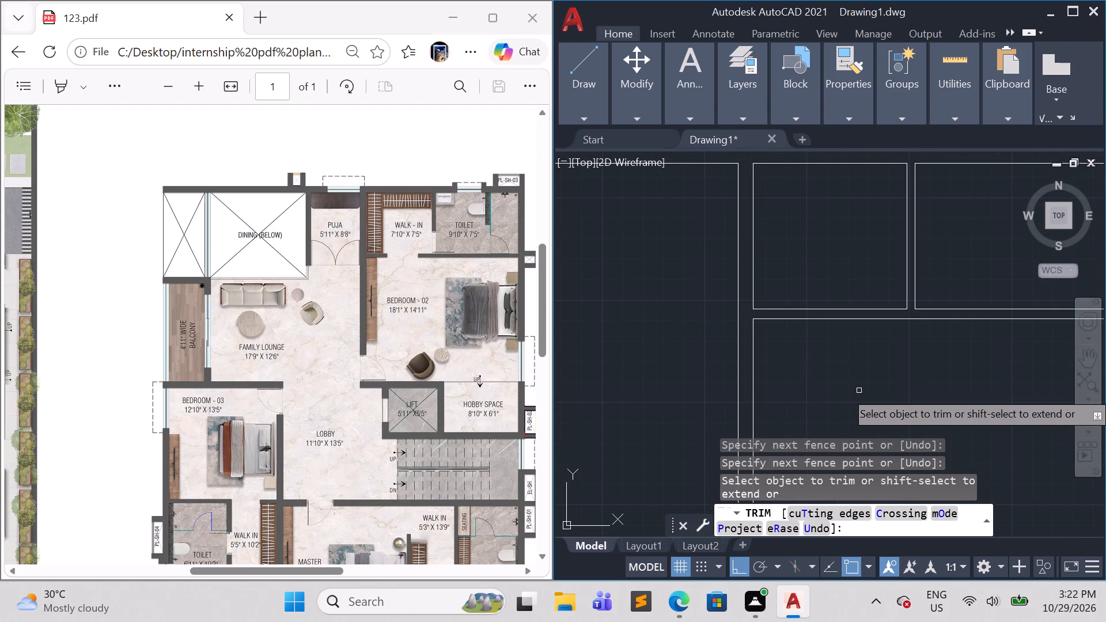
pyautogui.press('Escape')
pyautogui.press('Escape')
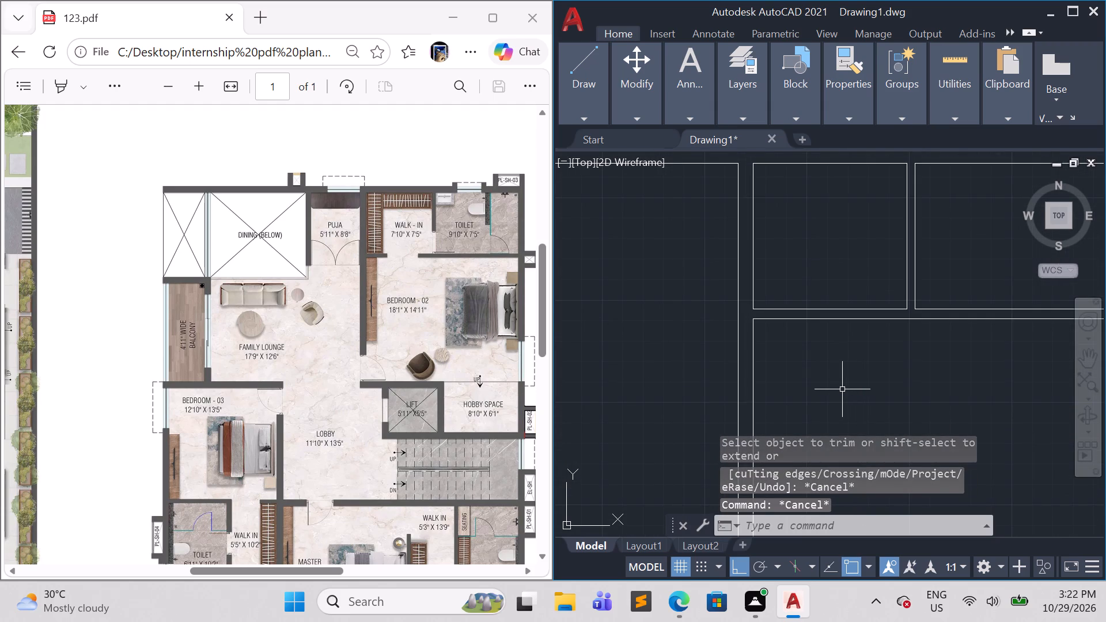
# Draw the two jamb lines of the walk-in's door opening across the horizontal partition above Bedroom-02, joined along the partition's lower line.
pyautogui.press('l')
pyautogui.press('Return')
pyautogui.click(808, 310)
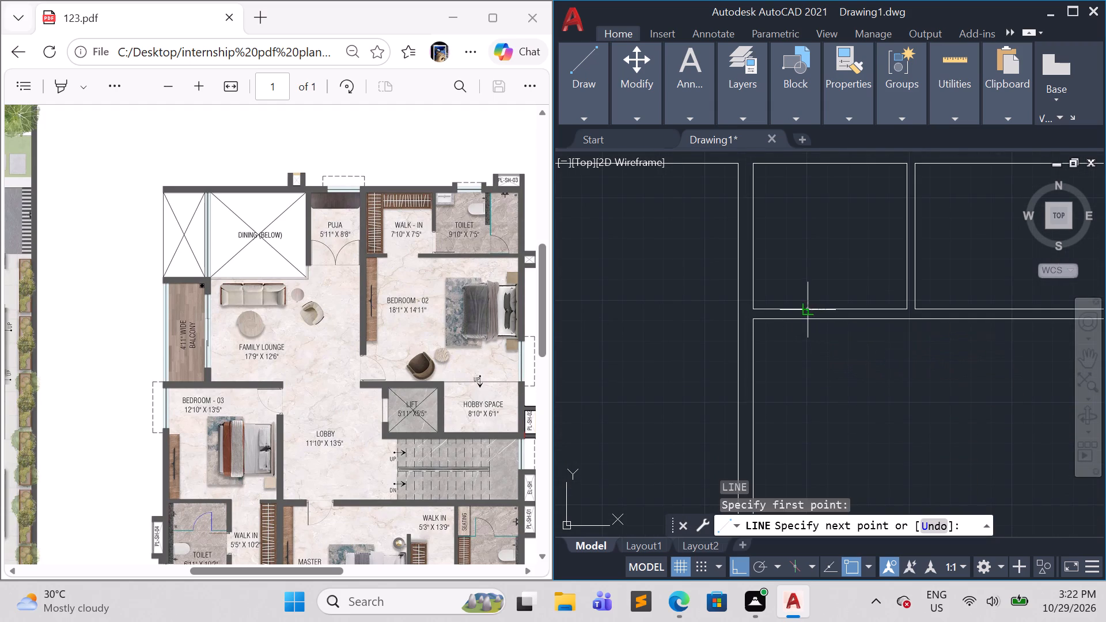
pyautogui.click(808, 324)
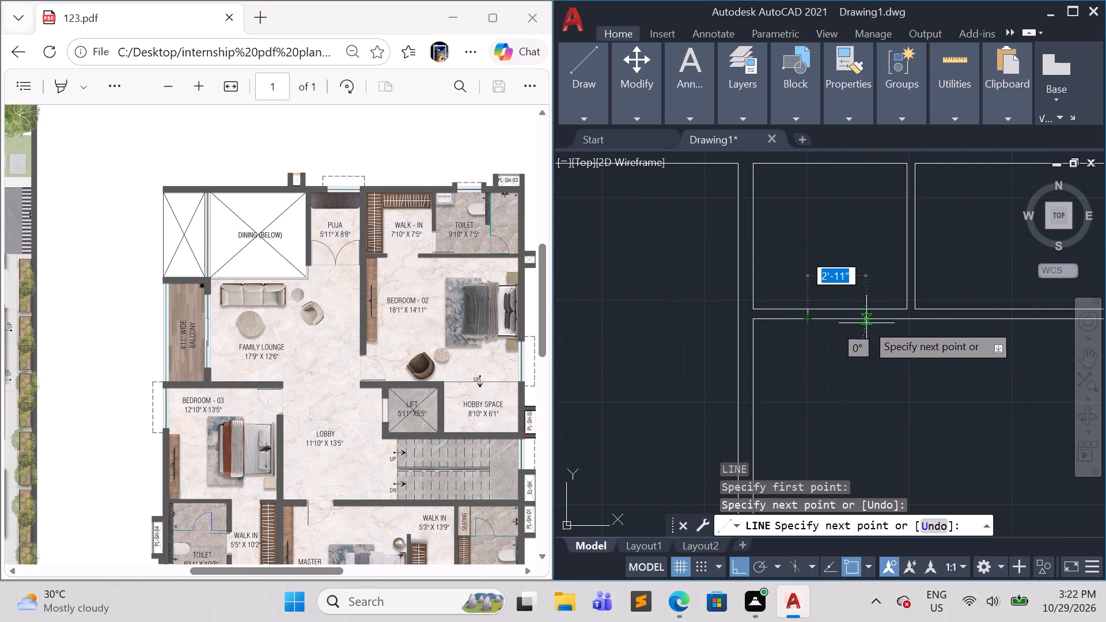
pyautogui.click(877, 320)
pyautogui.click(879, 309)
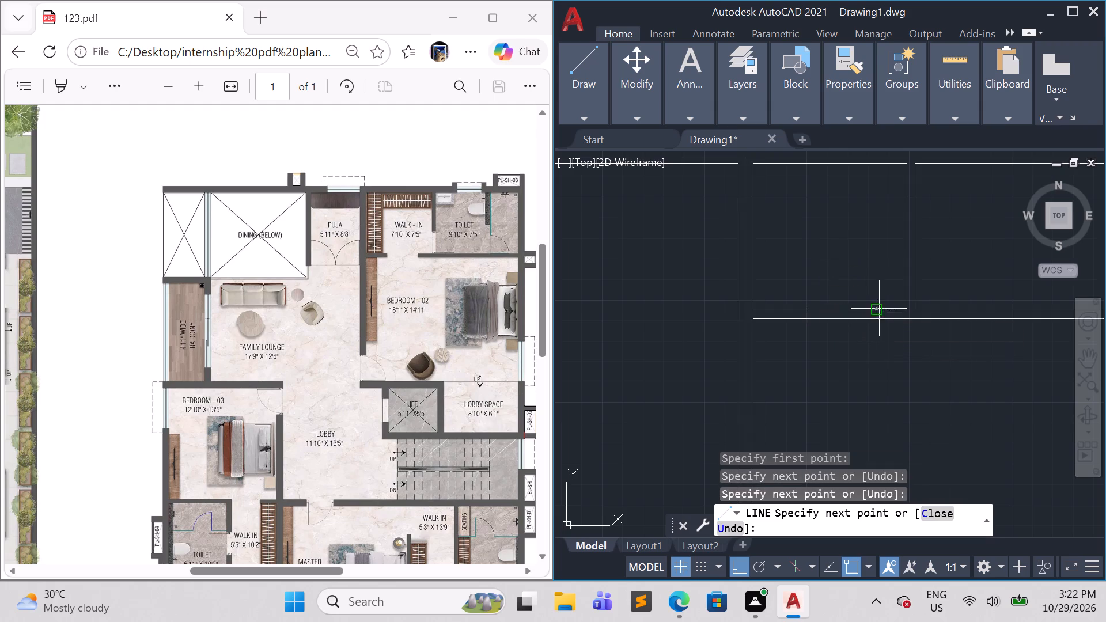
pyautogui.press('Escape')
pyautogui.press('Escape')
pyautogui.press('Escape')
pyautogui.press('Escape')
pyautogui.press('Escape')
# Trim the partition lines between the two jambs to open the walk-in's doorway into Bedroom-02.
pyautogui.write('tr')
pyautogui.press('Return')
pyautogui.moveTo(855, 290); pyautogui.dragTo(843, 352)
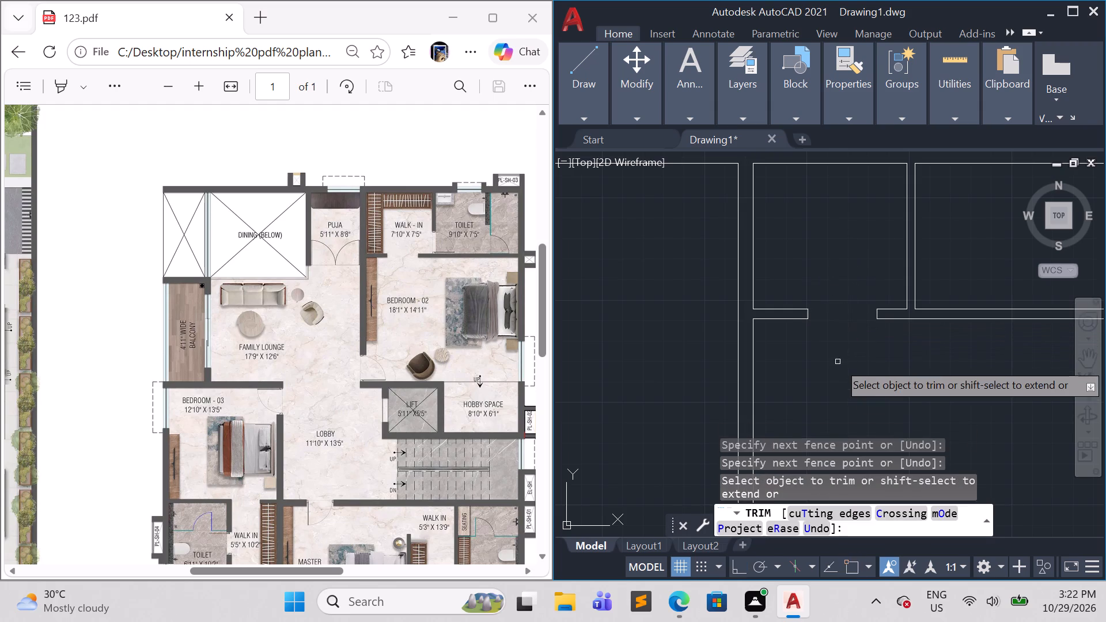
pyautogui.scroll(-4, 878, 378)
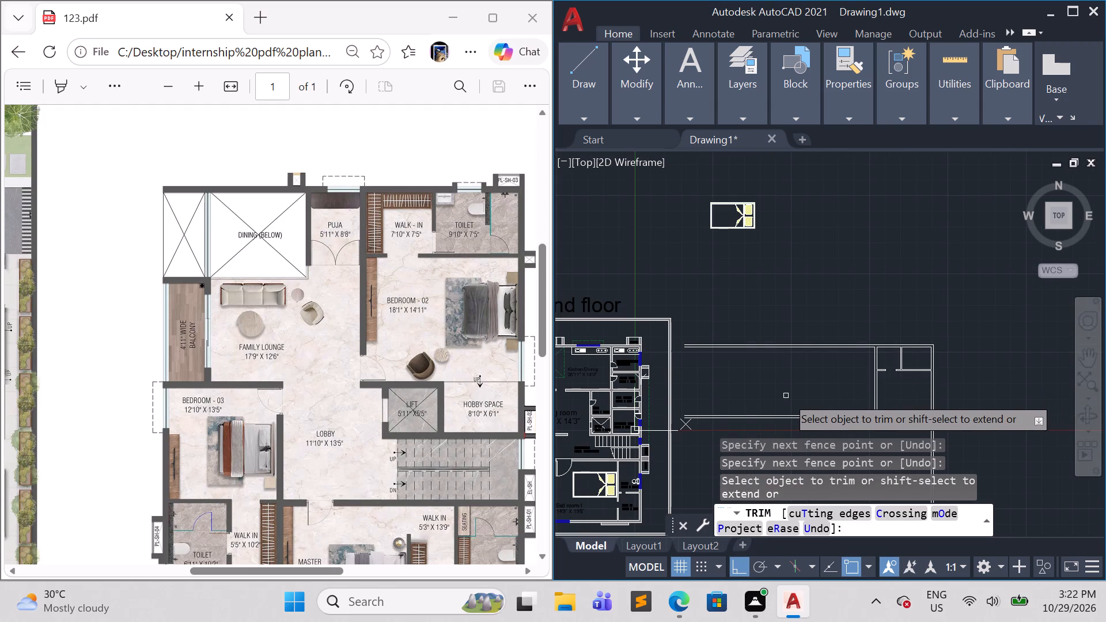
pyautogui.scroll(1, 777, 396)
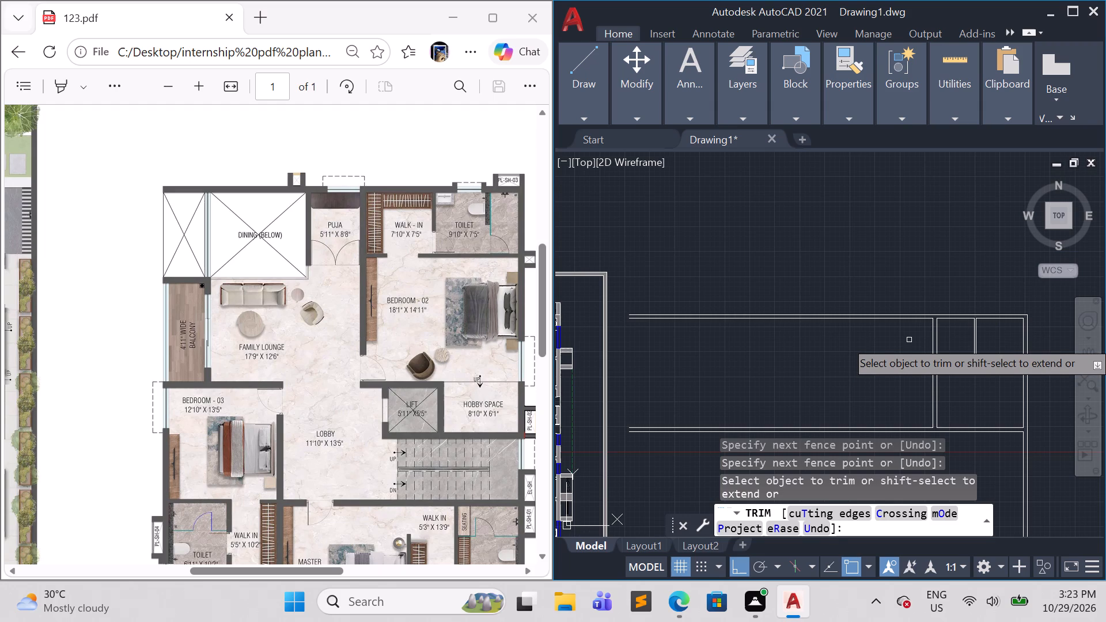
pyautogui.press('Escape')
pyautogui.press('Escape')
pyautogui.press('Escape')
pyautogui.press('Escape')
pyautogui.press('Escape')
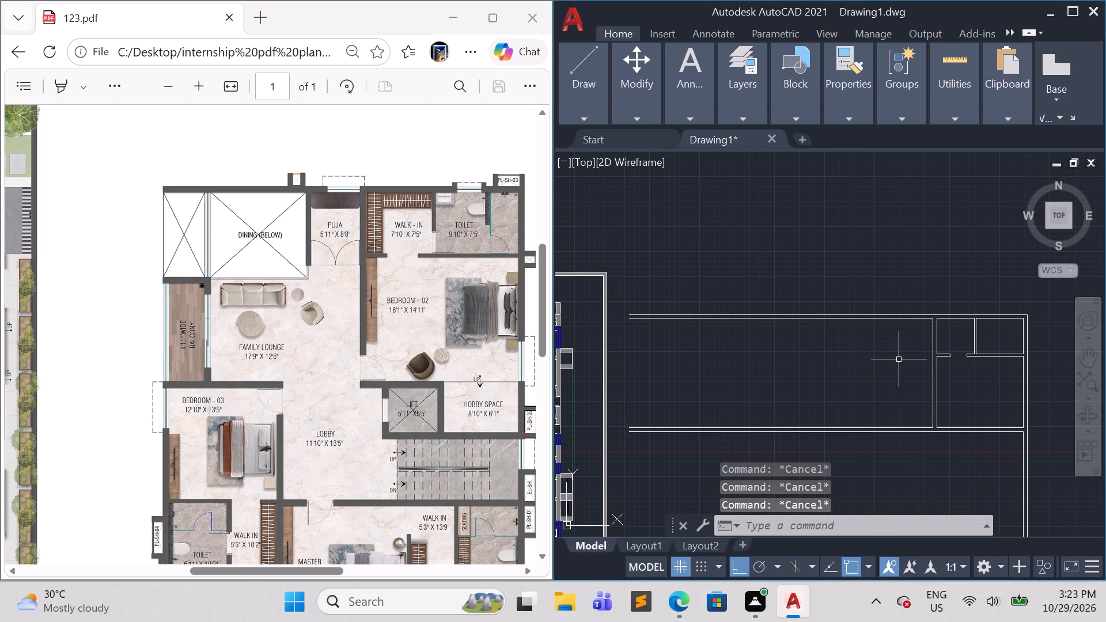
# Draw the Puja room outline from Bedroom-02's left wall at the top wall: 8'8" down, 5'11" left, and back up to the top wall.
pyautogui.scroll(1, 899, 361)
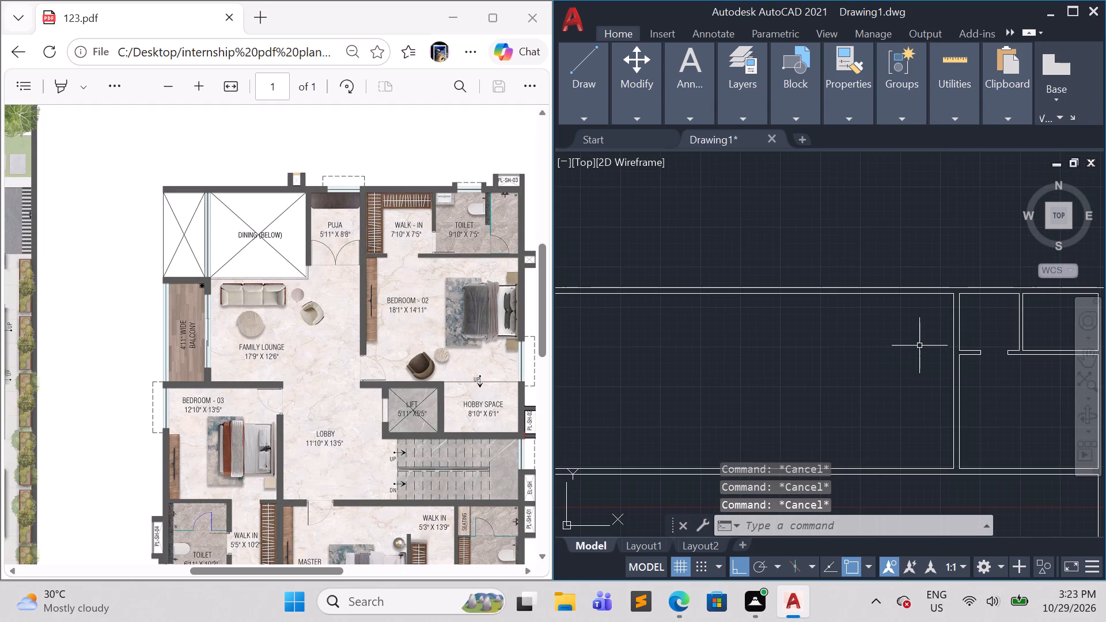
pyautogui.press('l')
pyautogui.press('Return')
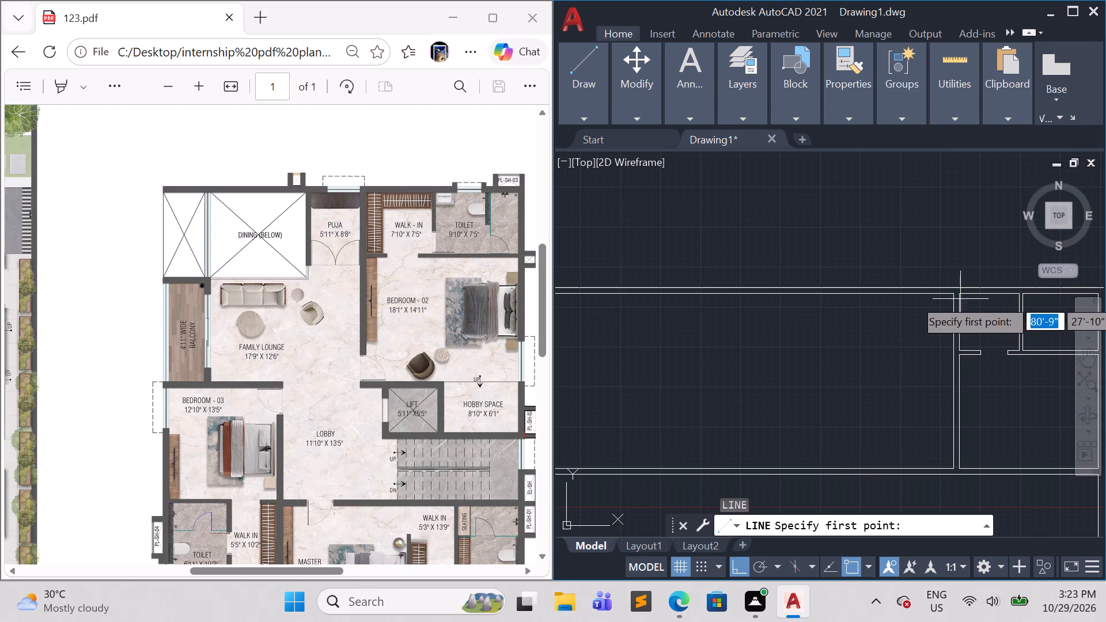
pyautogui.click(953, 298)
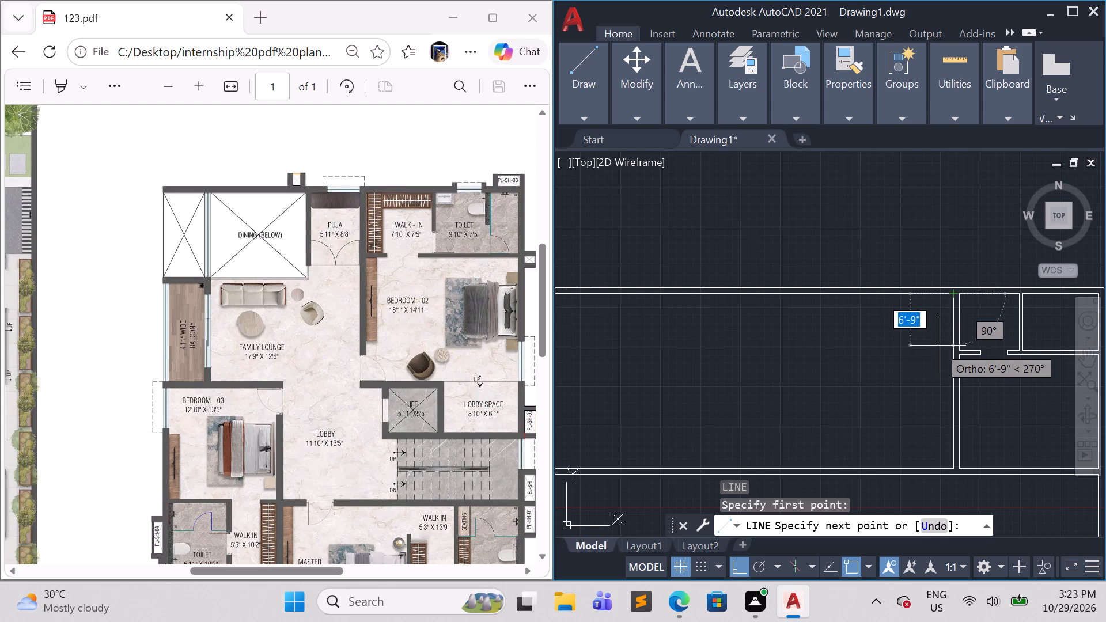
pyautogui.press('8')
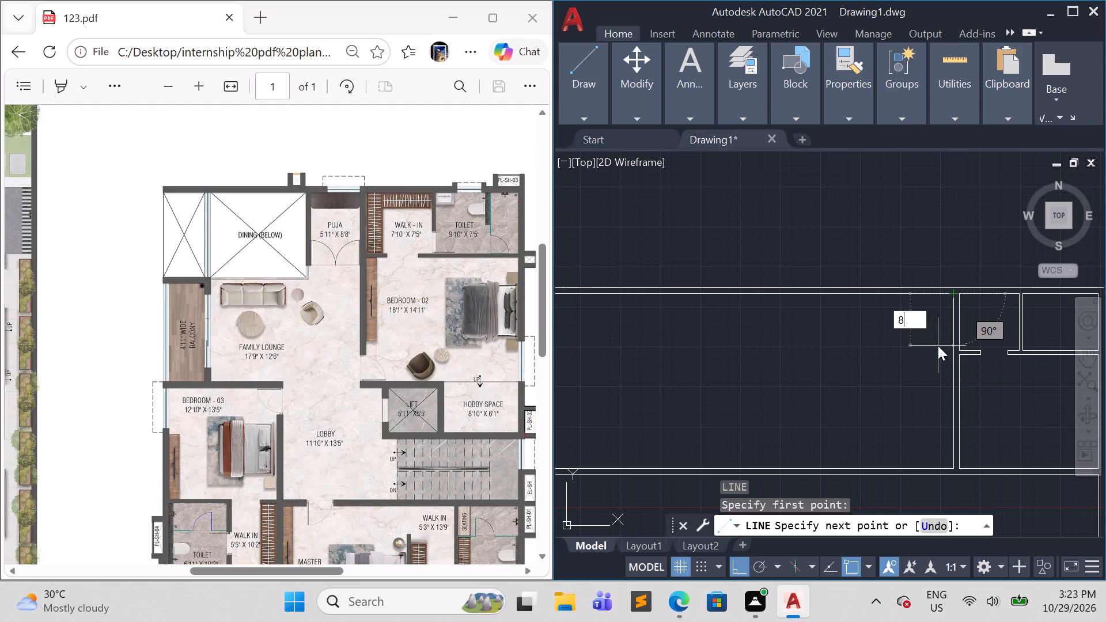
pyautogui.press("'")
pyautogui.press('8')
pyautogui.hotkey('shift', '"')
pyautogui.press('Return')
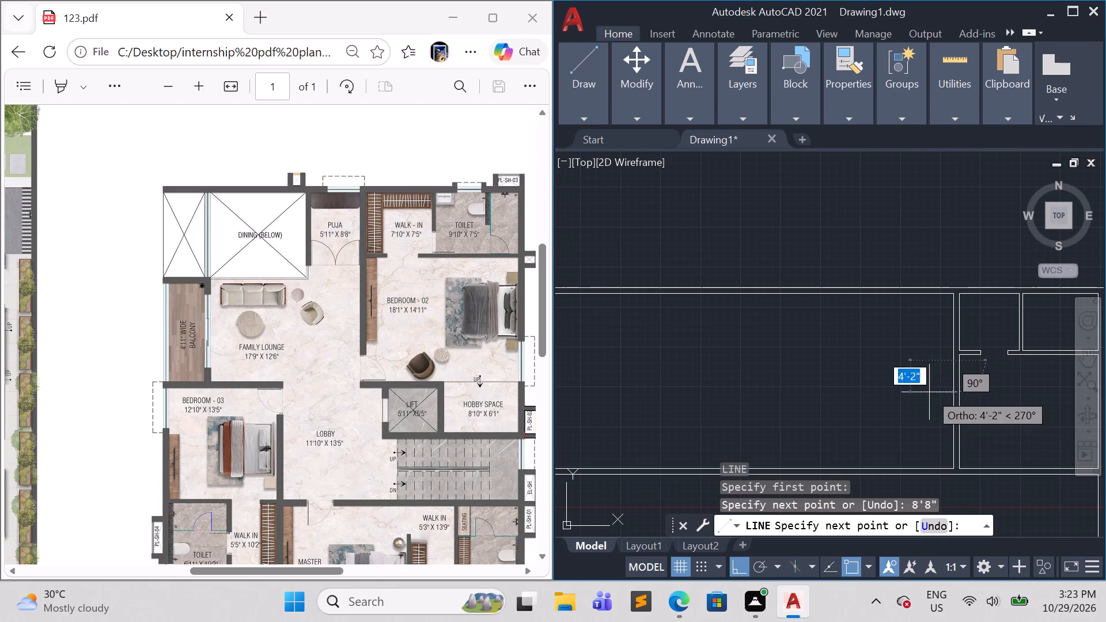
pyautogui.click(950, 360)
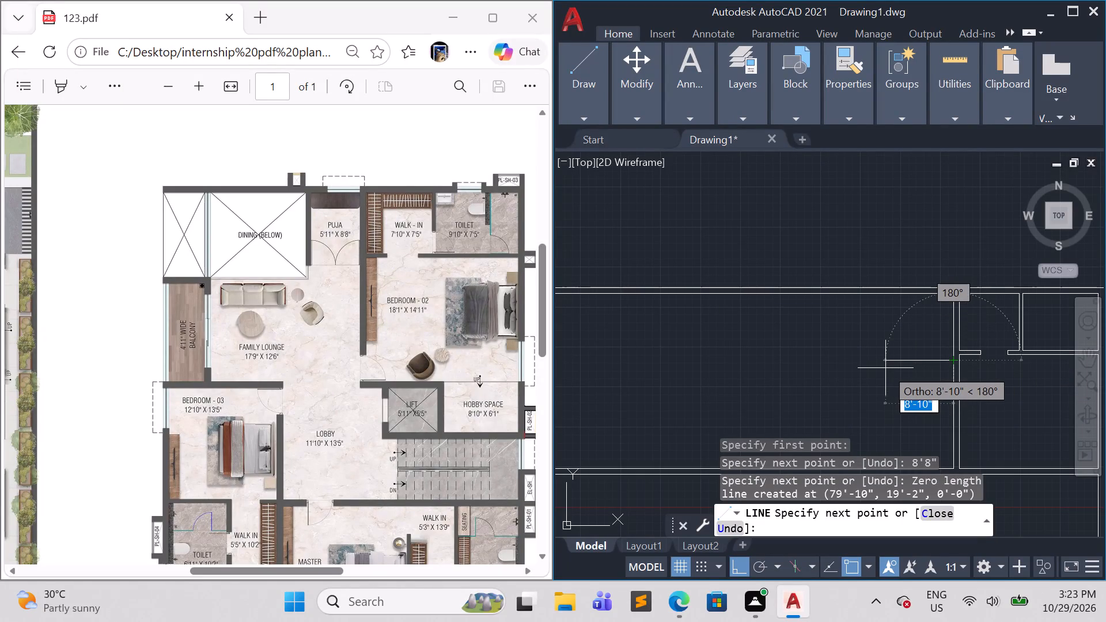
pyautogui.press('5')
pyautogui.press("'")
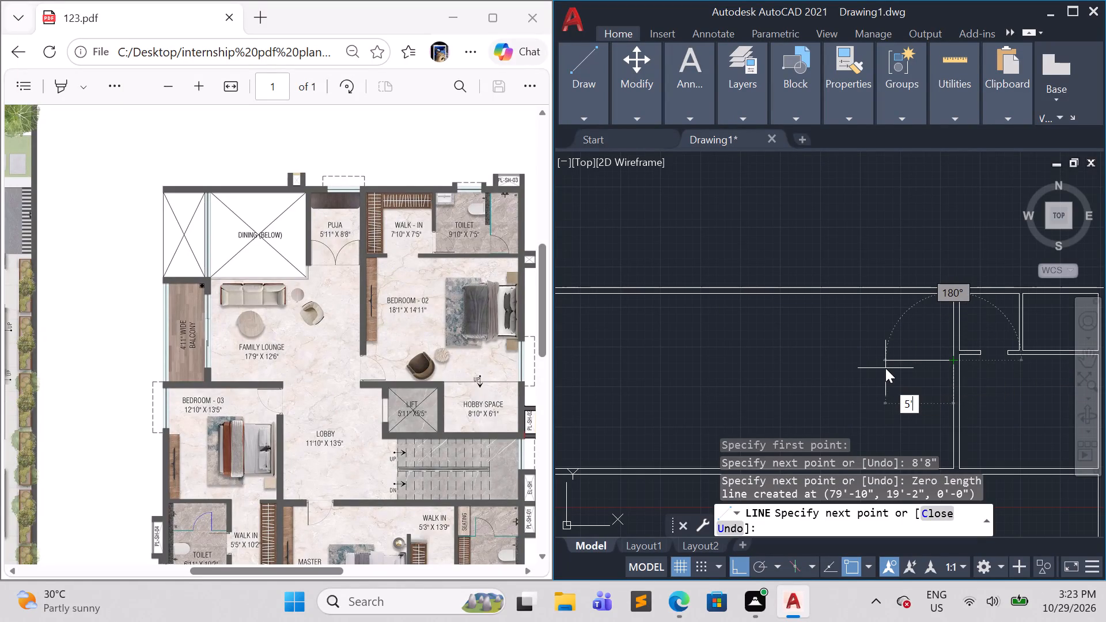
pyautogui.write('11')
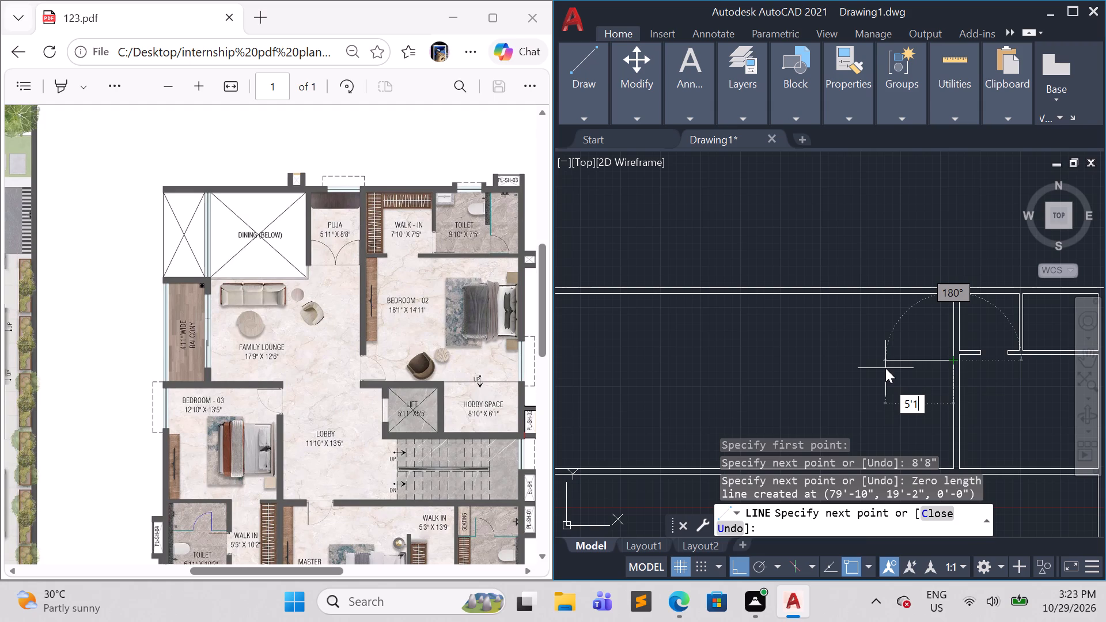
pyautogui.hotkey('shift', '"')
pyautogui.press('Return')
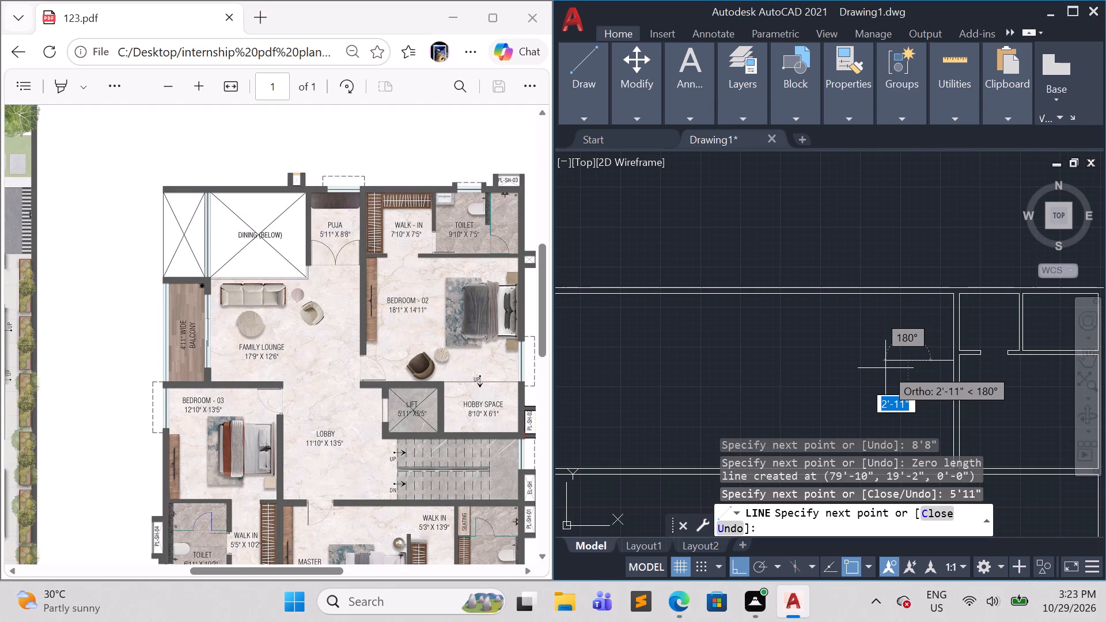
pyautogui.click(903, 291)
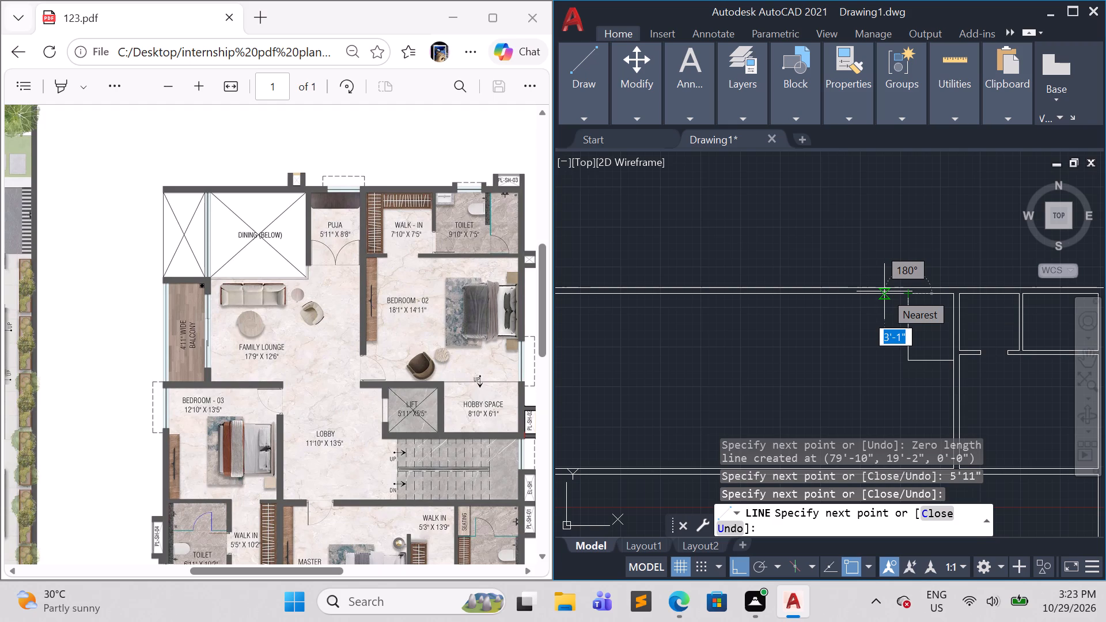
# Add the outer face of the Puja room's left wall, 6" thick and level with the inner face, and close its bottom end.
pyautogui.press('6')
pyautogui.hotkey('shift', '"')
pyautogui.press('Return')
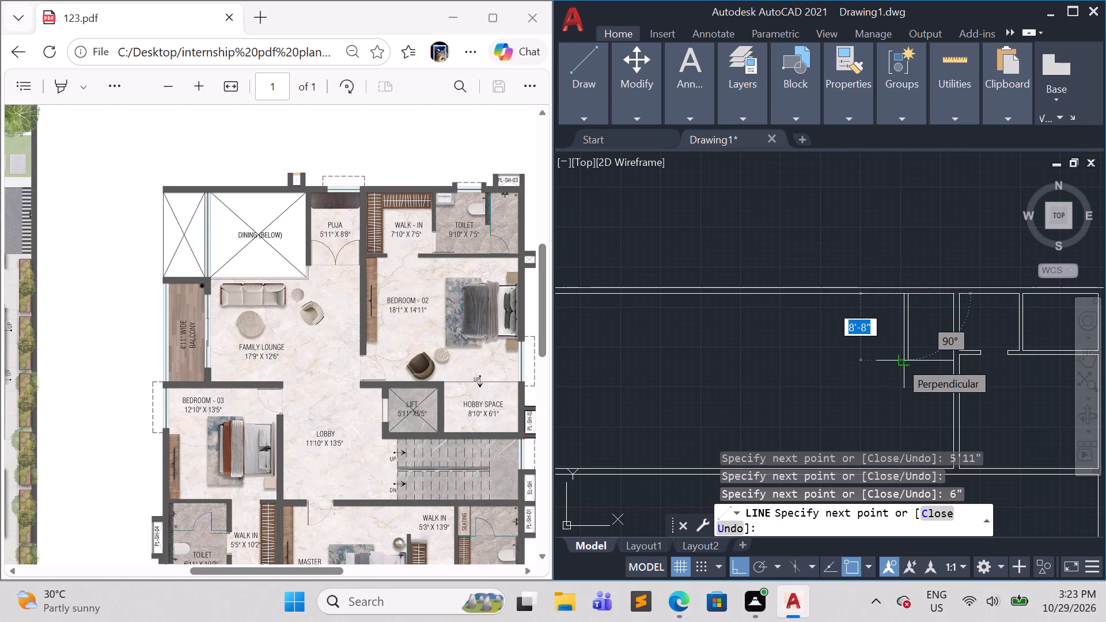
pyautogui.click(899, 361)
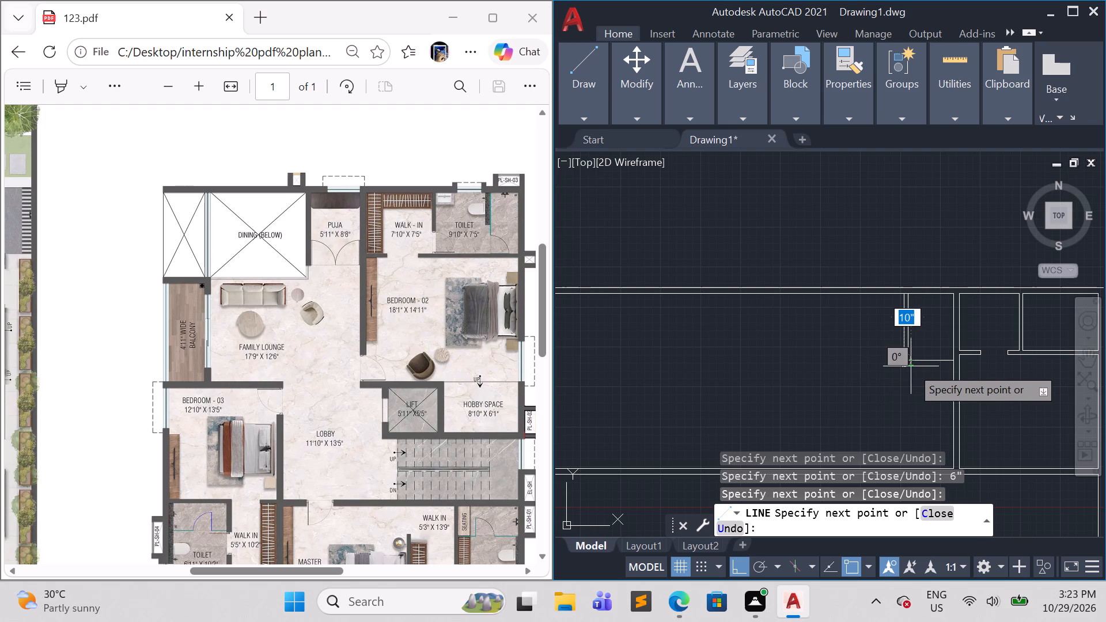
pyautogui.click(907, 361)
pyautogui.press('Escape')
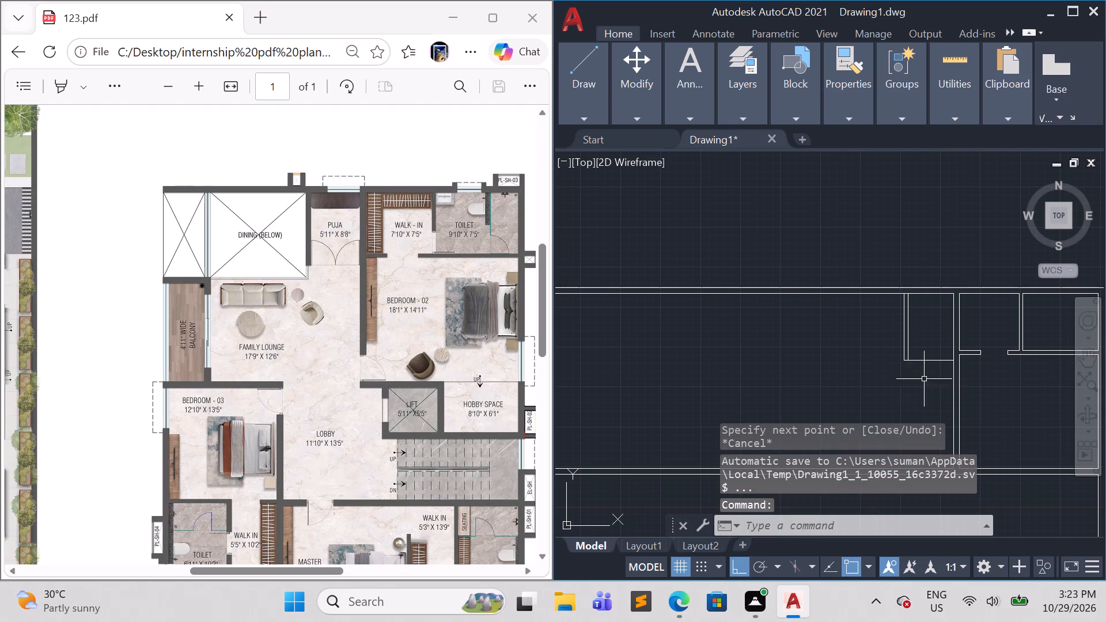
# Erase the horizontal line across the bottom of the Puja room to leave its front open.
pyautogui.scroll(2, 930, 369)
pyautogui.click(929, 351)
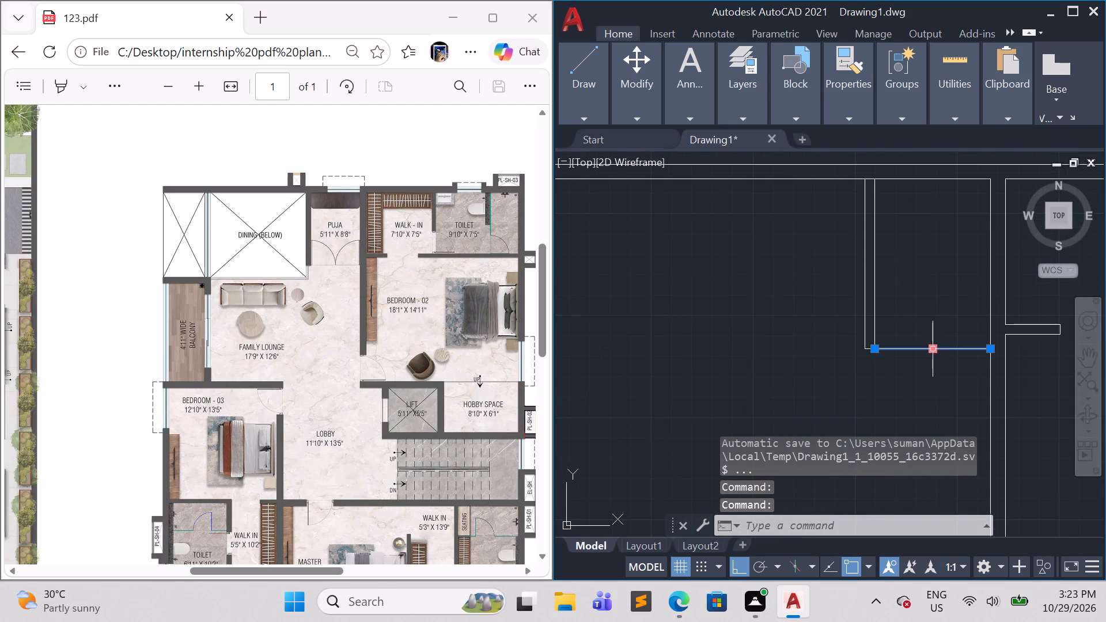
pyautogui.press('e')
pyautogui.press('Return')
# Trim the top wall's inner line between the two lines of the Puja room's left wall to open the junction.
pyautogui.scroll(-1, 929, 351)
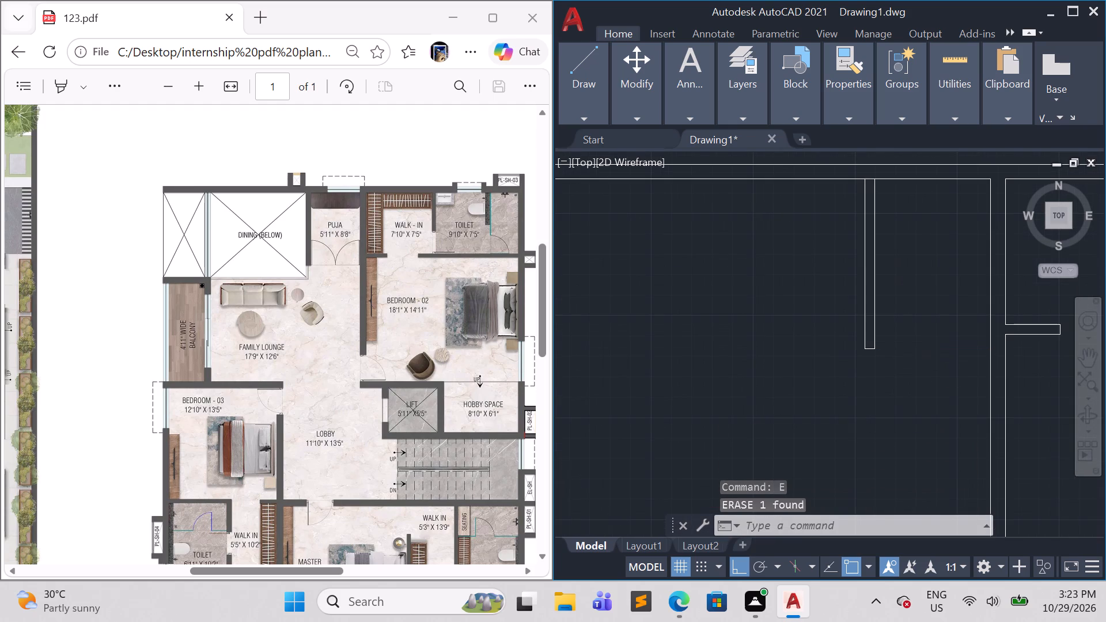
pyautogui.scroll(-1, 929, 351)
pyautogui.scroll(1, 910, 267)
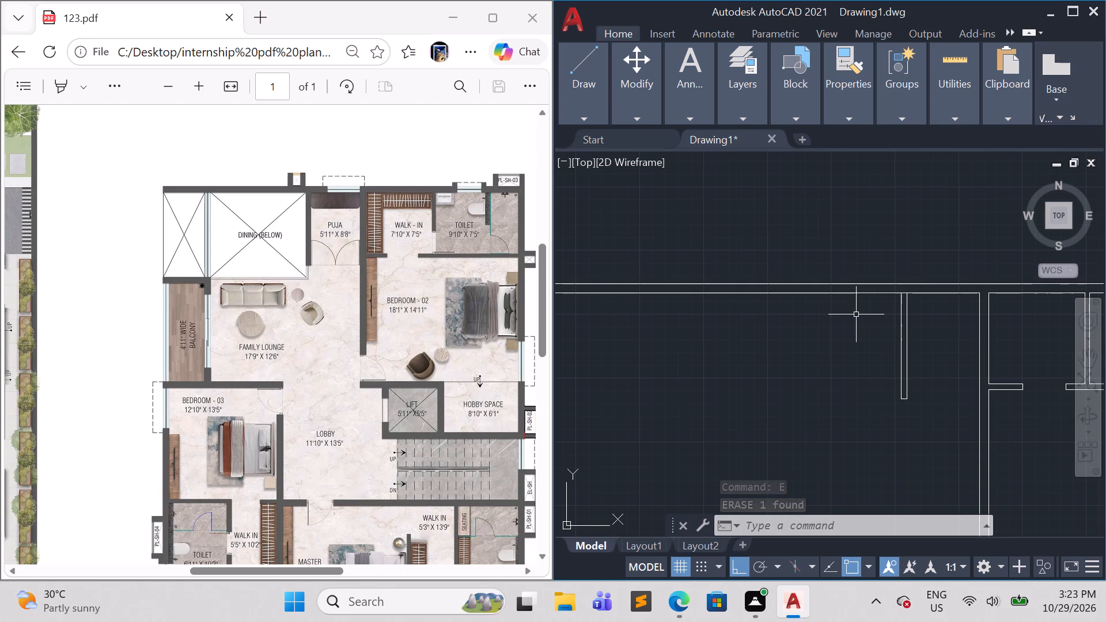
pyautogui.scroll(2, 856, 314)
pyautogui.write('tr')
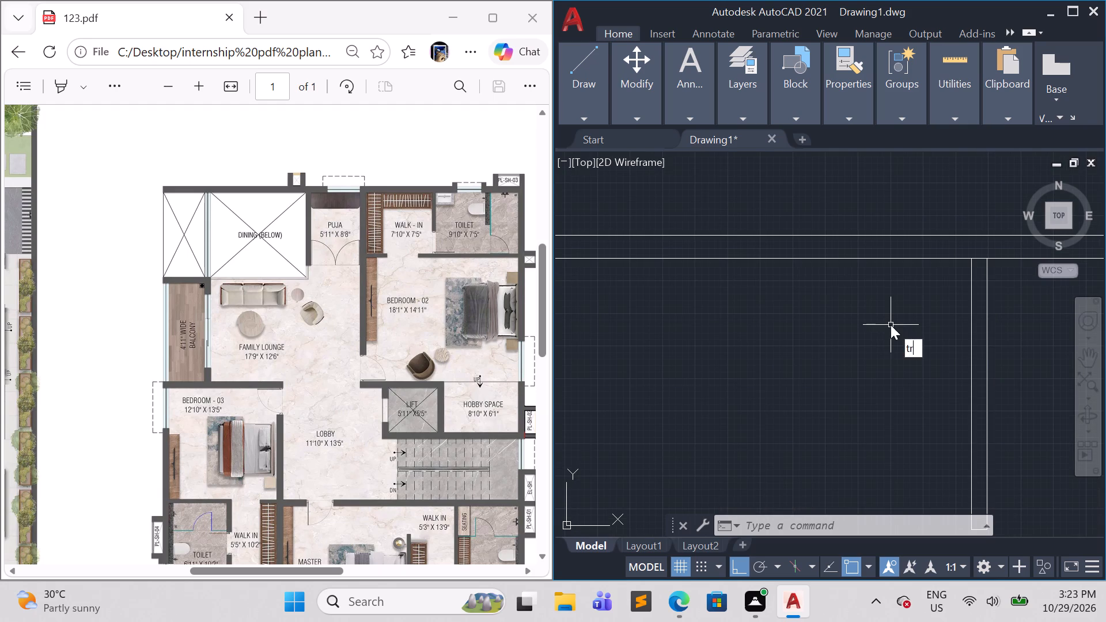
pyautogui.press('Return')
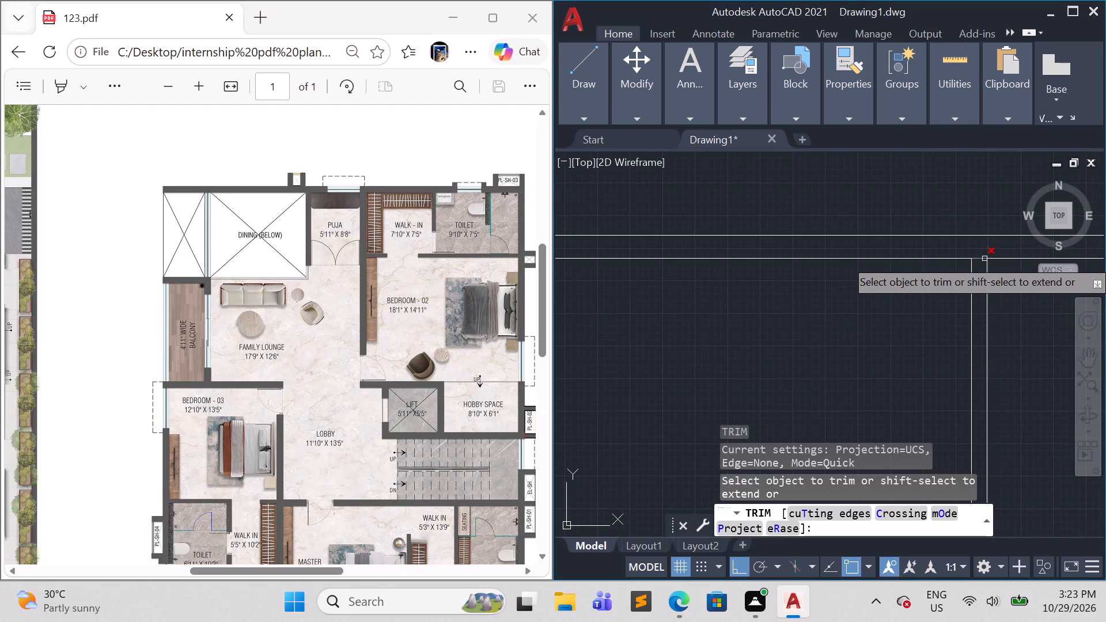
pyautogui.click(984, 259)
pyautogui.click(975, 256)
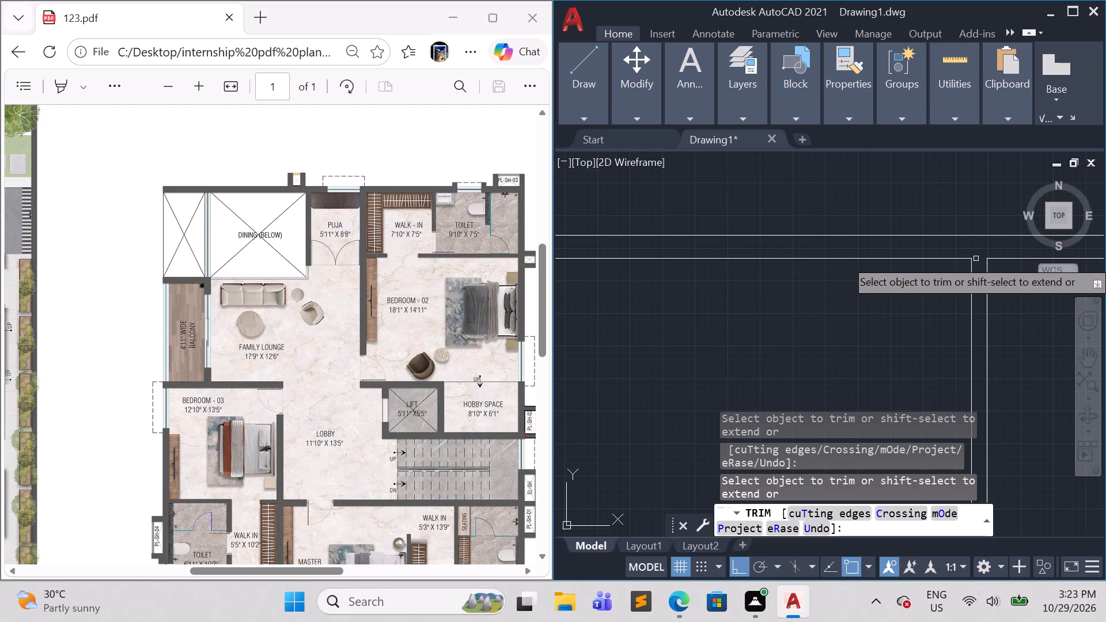
pyautogui.press('Escape')
pyautogui.press('Escape')
pyautogui.press('Escape')
pyautogui.press('Escape')
# Offset the left line of Bedroom-02's left wall 17'9" to the left for the Family Lounge, checking the reference PDF.
pyautogui.scroll(-3, 1006, 359)
pyautogui.scroll(-1, 1010, 412)
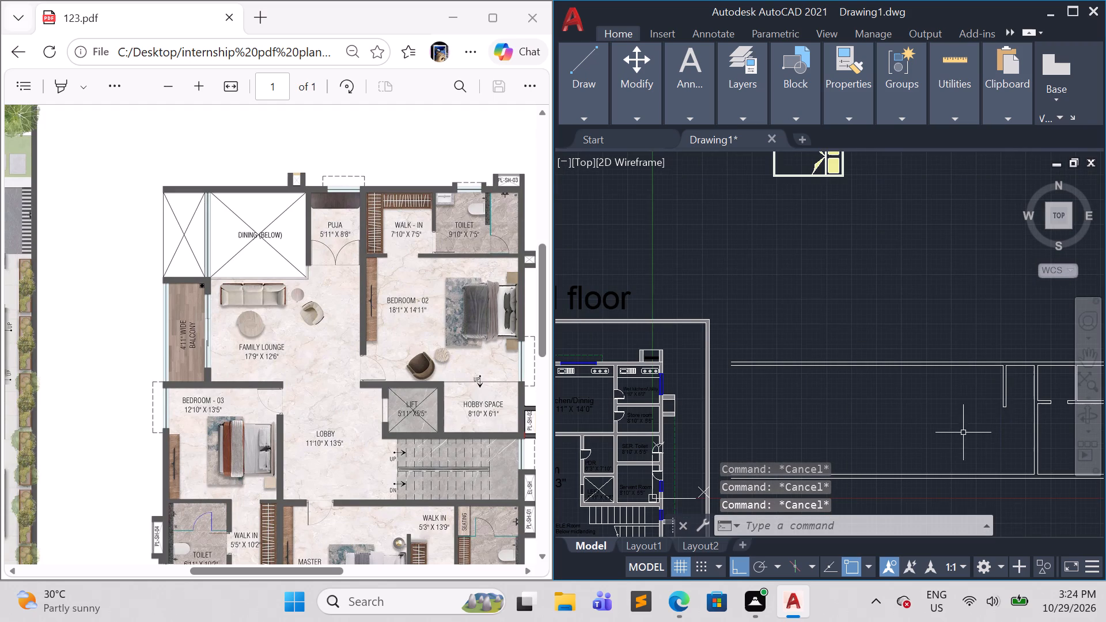
pyautogui.moveTo(956, 433); pyautogui.dragTo(938, 384, button='middle')
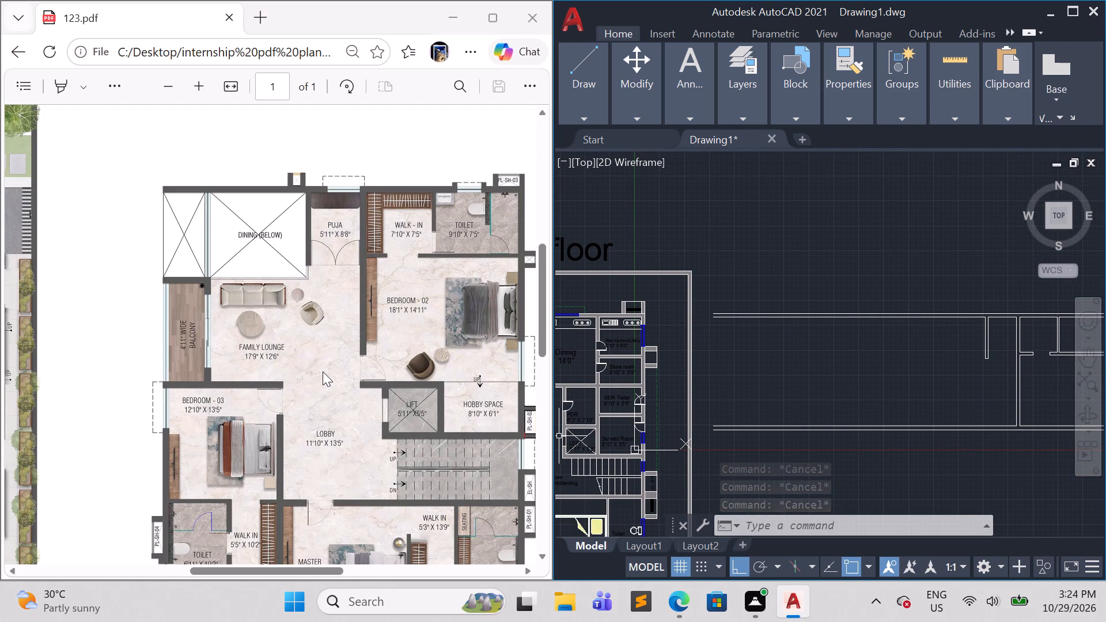
pyautogui.moveTo(323, 371); pyautogui.dragTo(365, 371, button='middle')
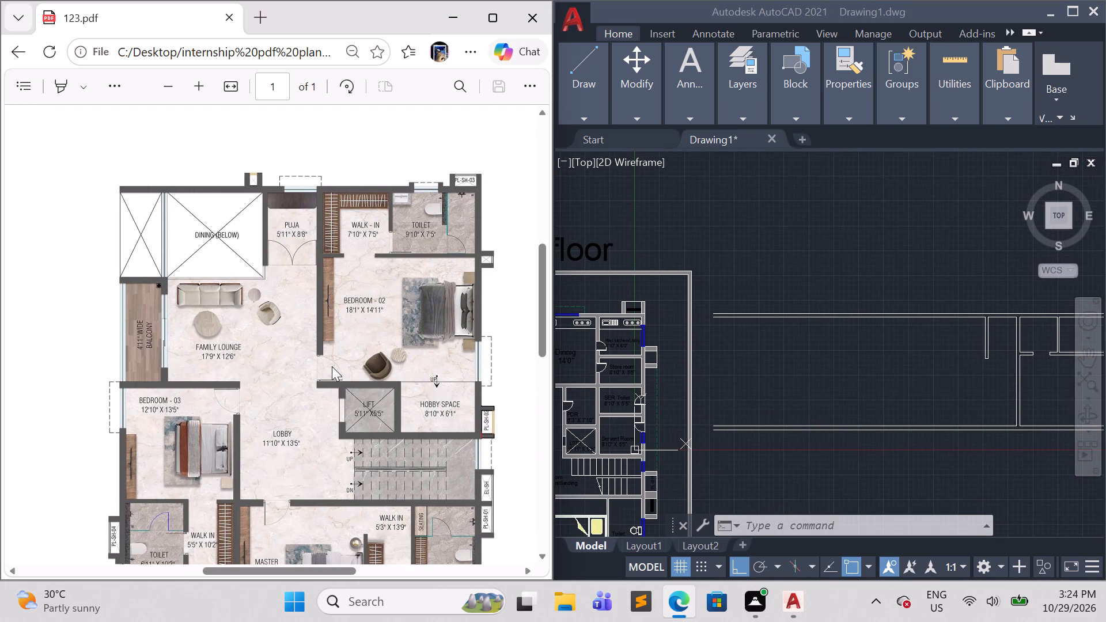
pyautogui.moveTo(326, 365); pyautogui.dragTo(338, 377, button='middle')
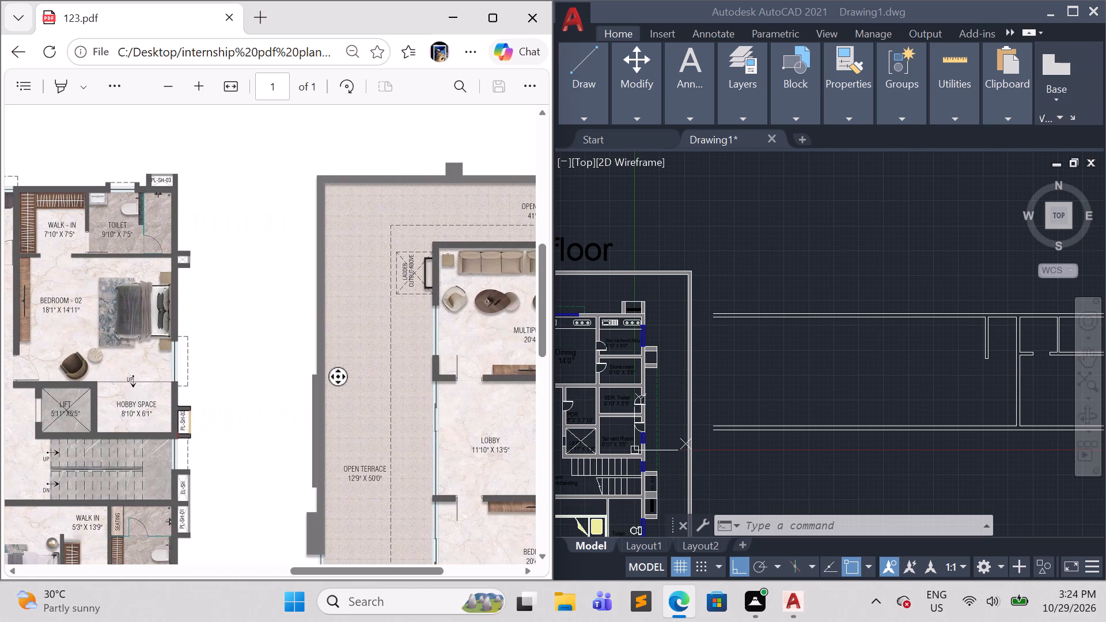
pyautogui.moveTo(338, 377); pyautogui.dragTo(283, 377, button='middle')
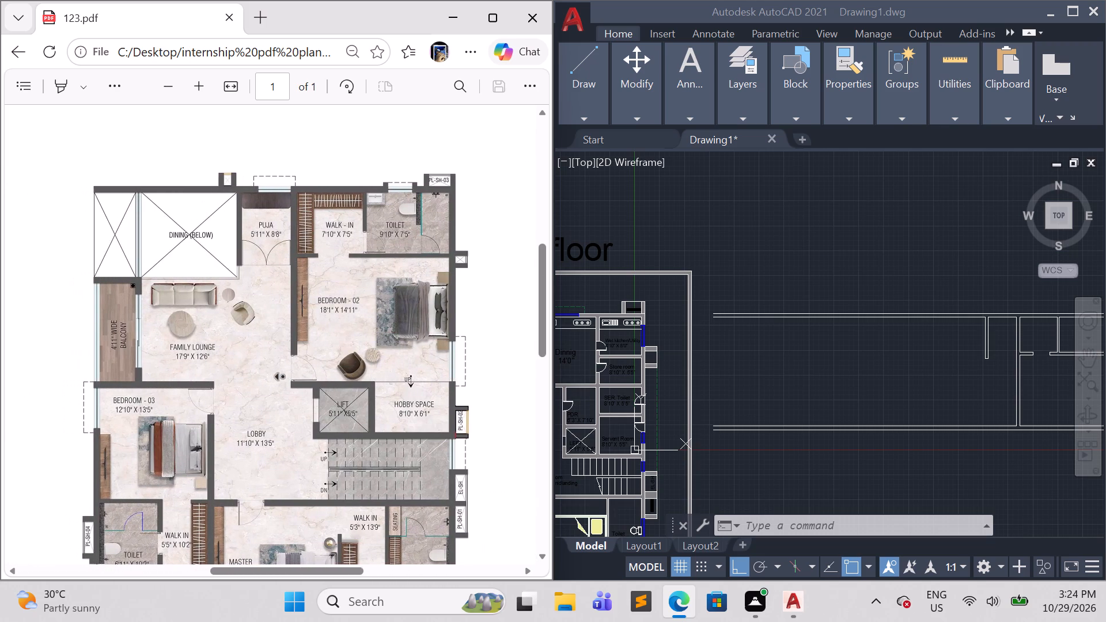
pyautogui.moveTo(283, 377); pyautogui.dragTo(281, 377, button='middle')
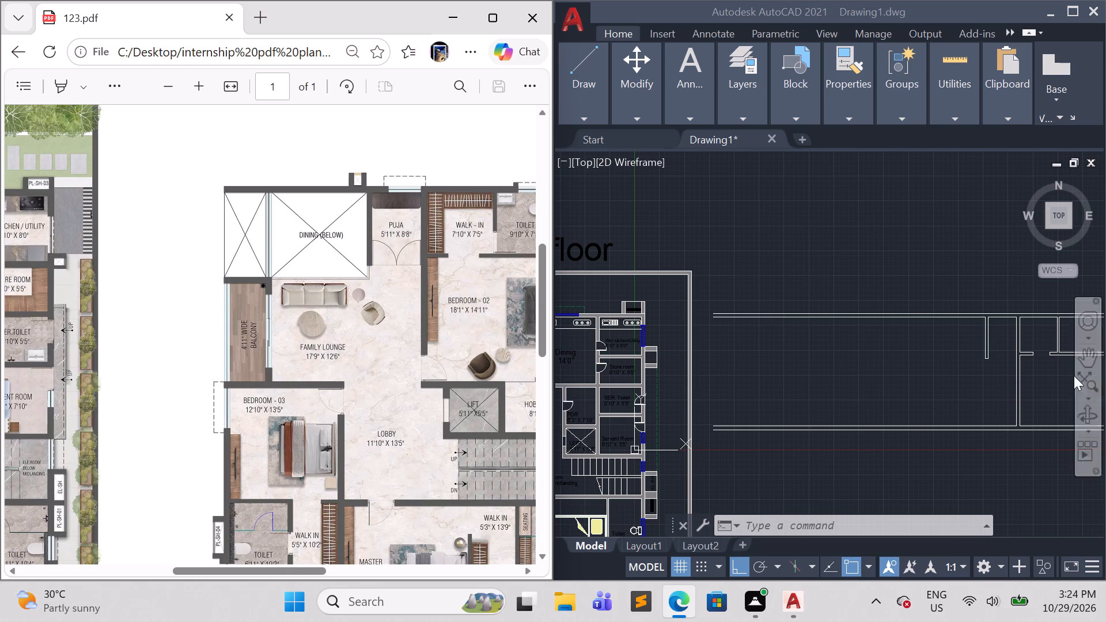
pyautogui.press('Escape')
pyautogui.click(1015, 400)
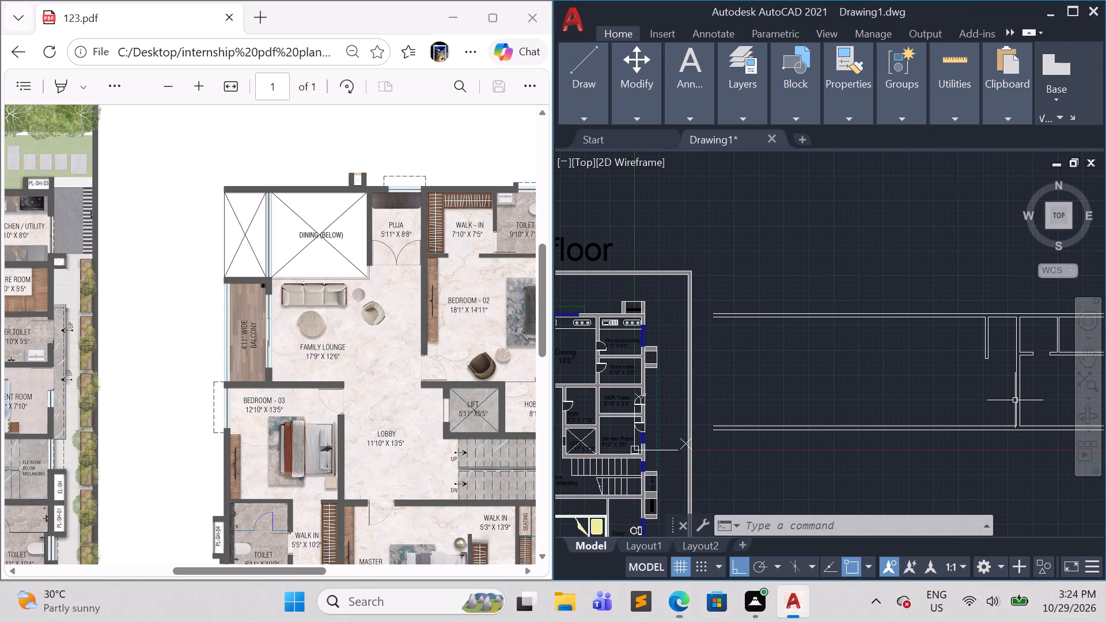
pyautogui.press('Escape')
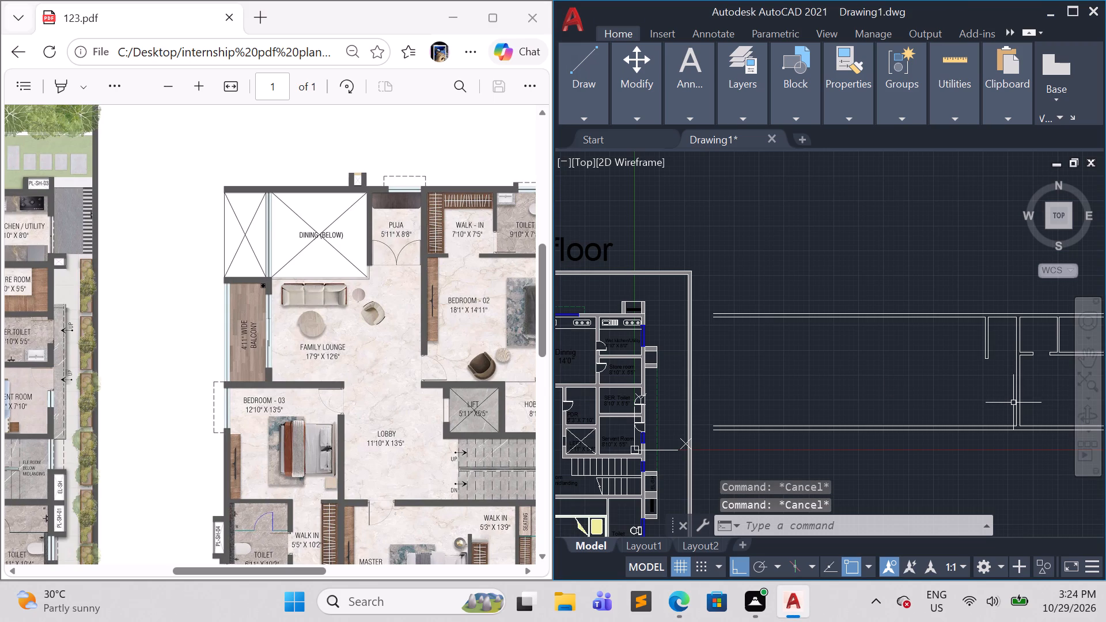
pyautogui.press('Escape')
pyautogui.press('Escape')
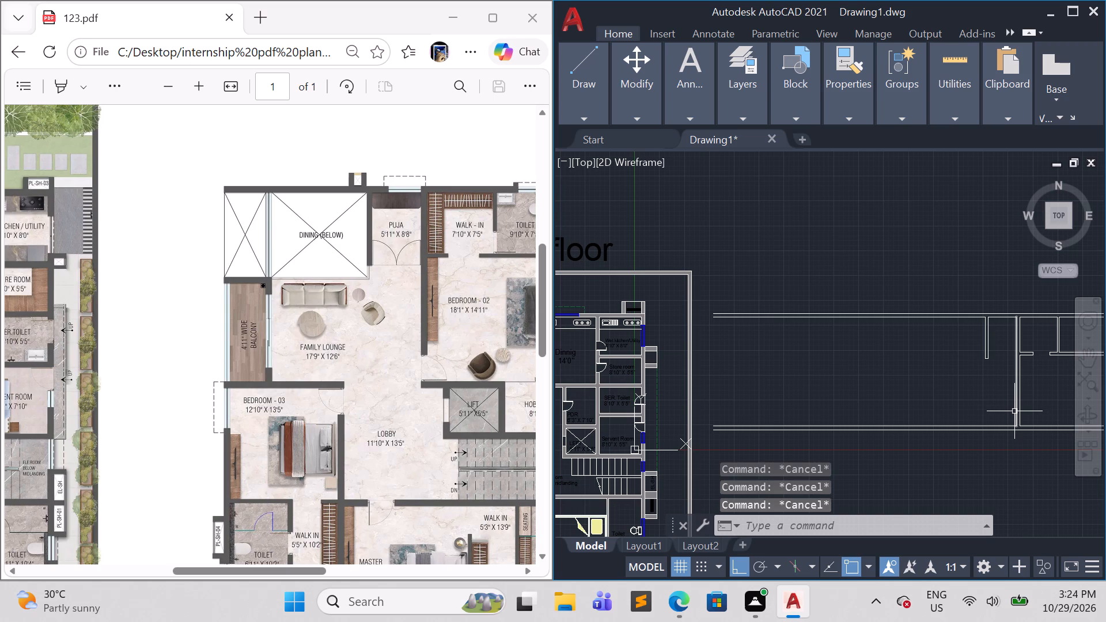
pyautogui.click(1016, 397)
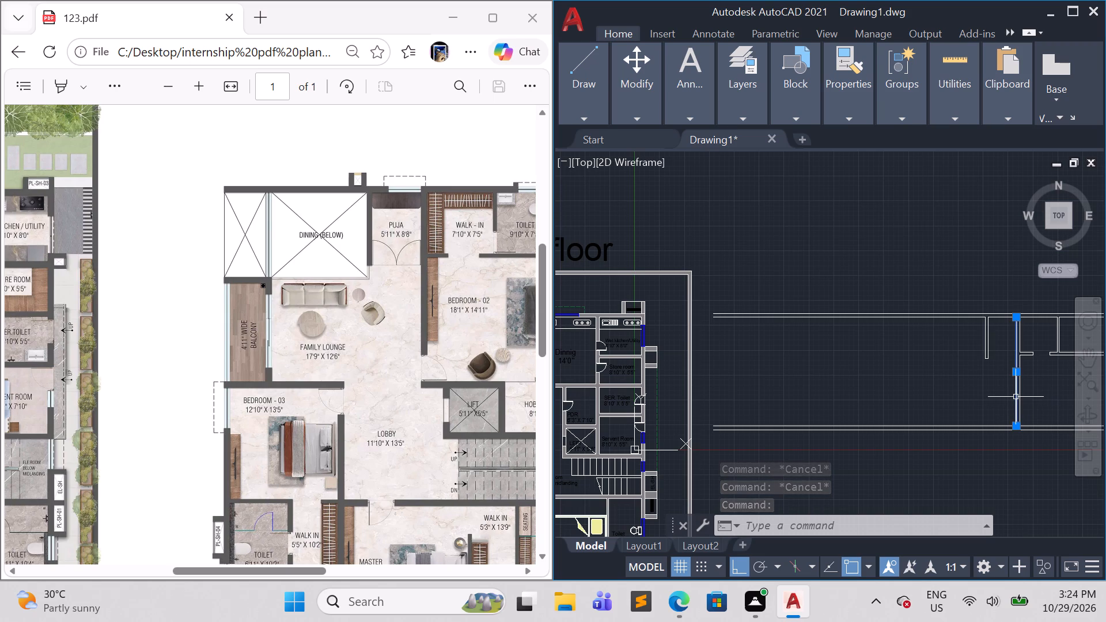
pyautogui.press('o')
pyautogui.press('Return')
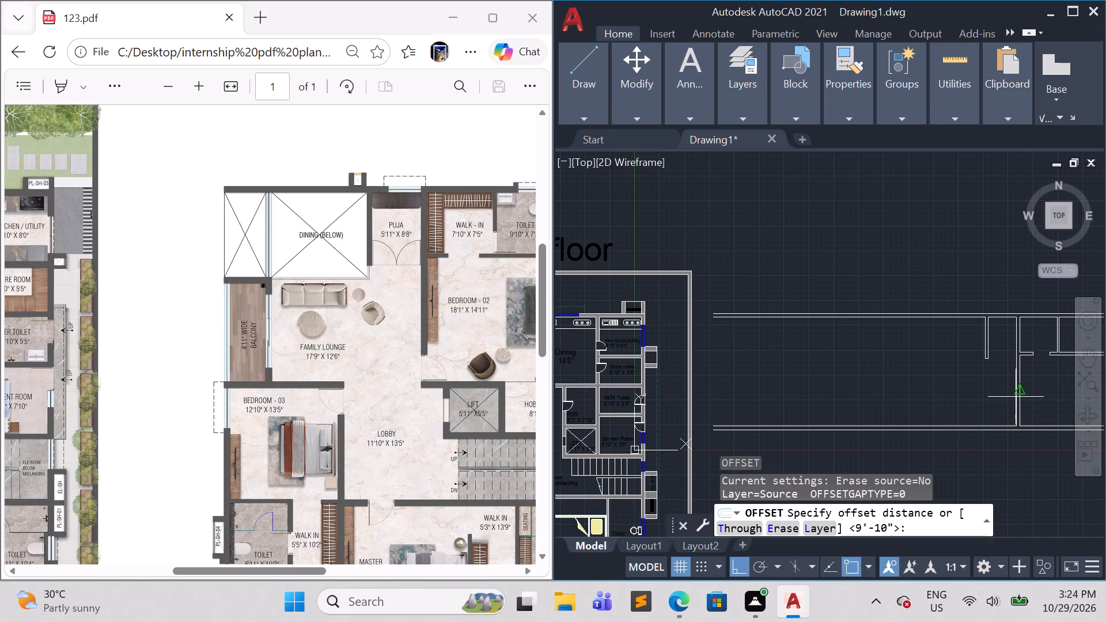
pyautogui.write('17')
pyautogui.press("'")
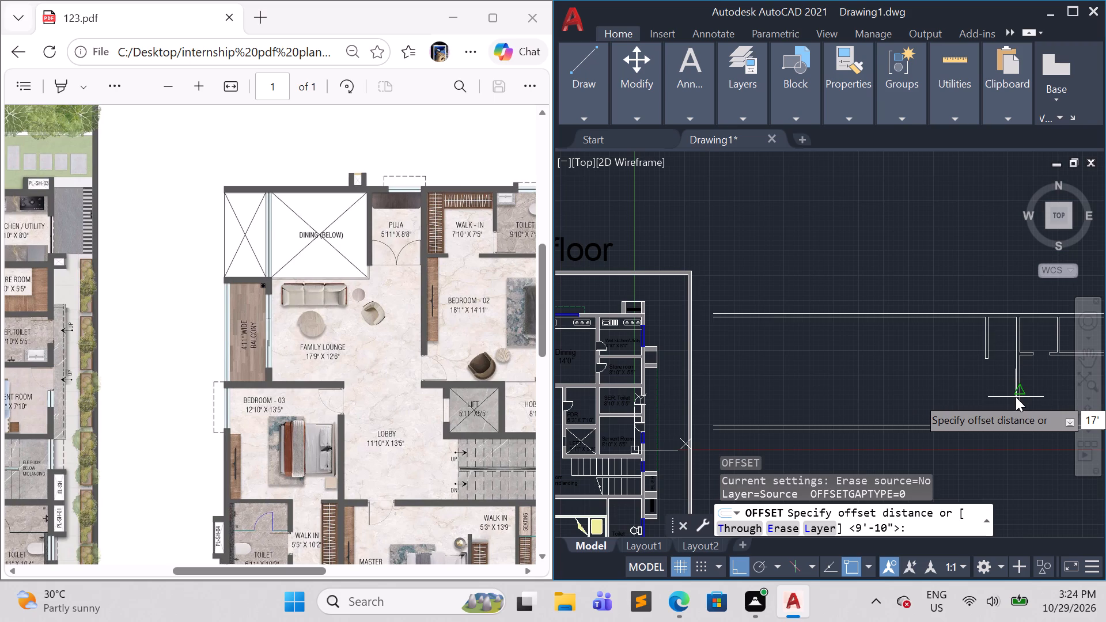
pyautogui.press('9')
pyautogui.hotkey('shift', '"')
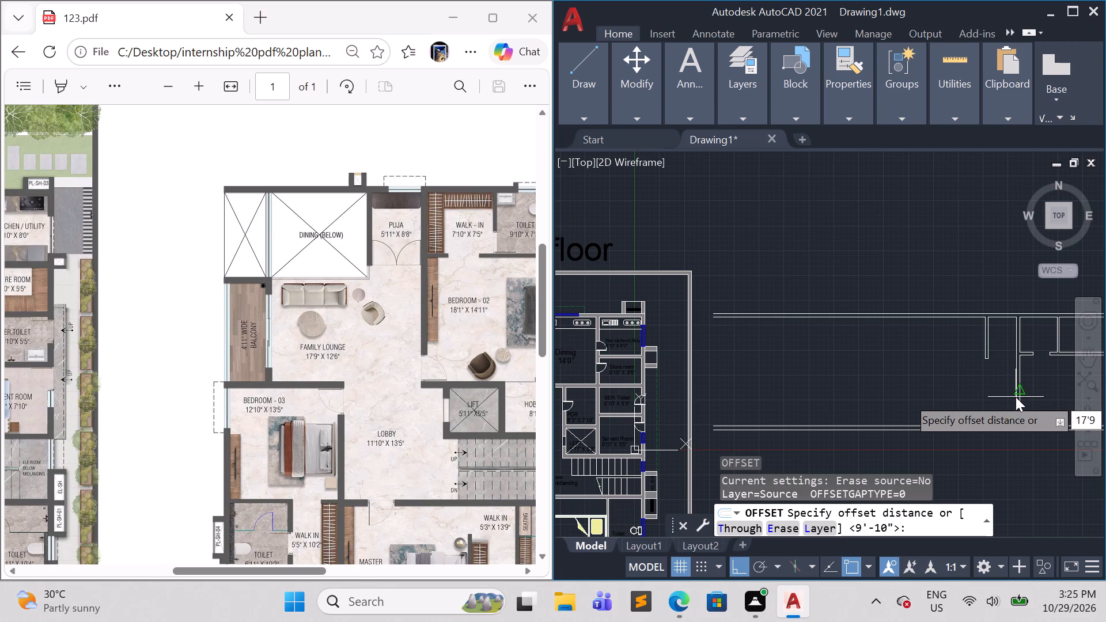
pyautogui.press('Return')
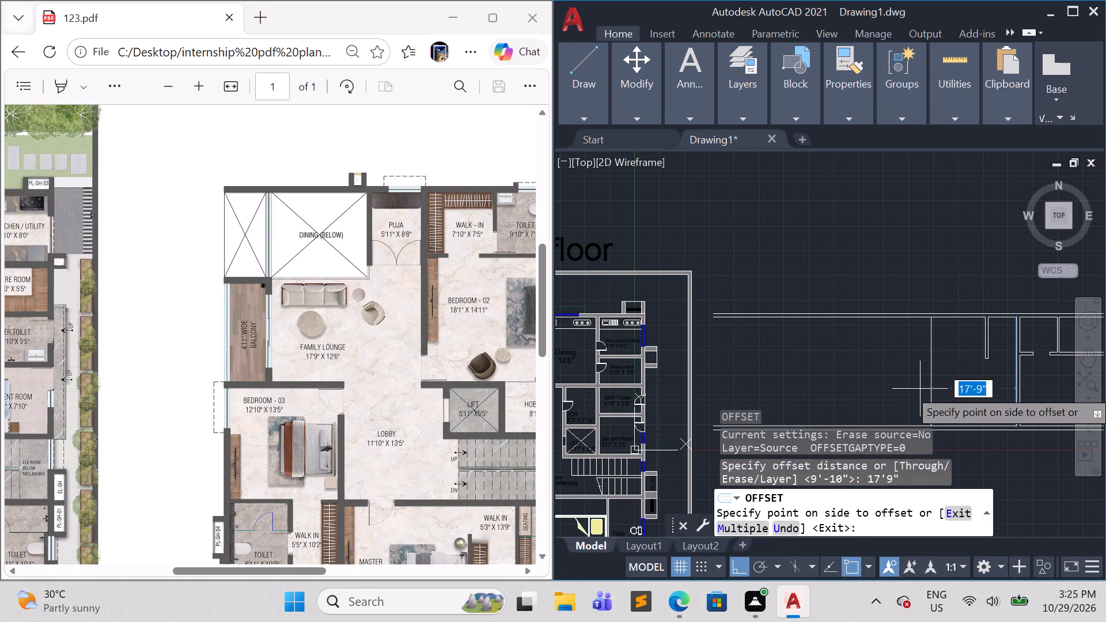
pyautogui.click(920, 389)
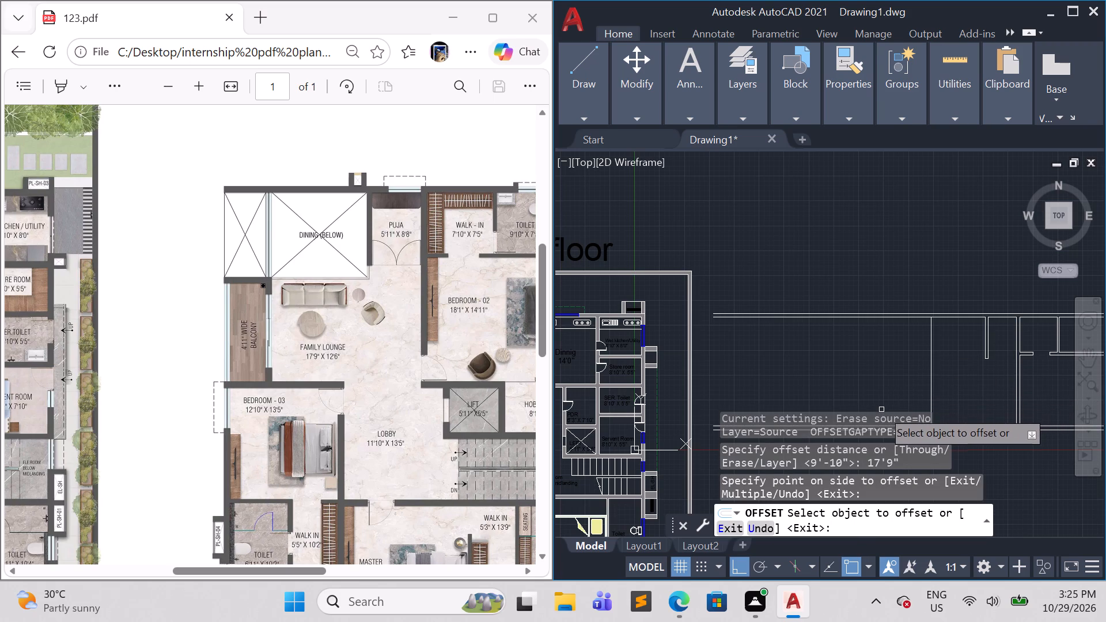
# Offset the new line of the Family Lounge's left wall 9" to the left to give the wall its thickness.
pyautogui.moveTo(896, 381); pyautogui.dragTo(906, 346, button='middle')
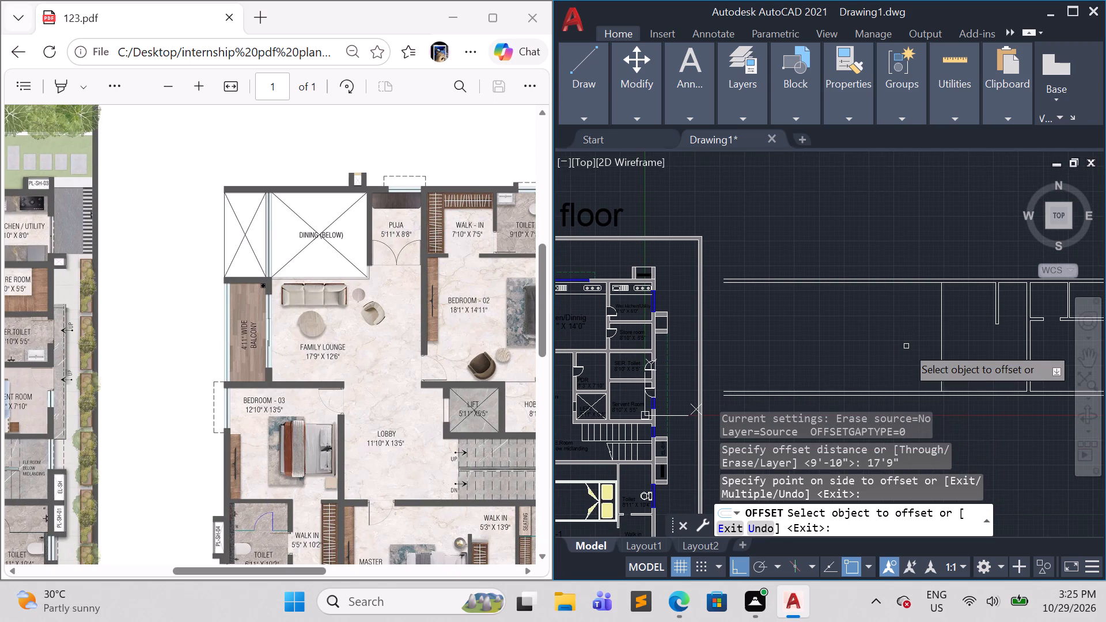
pyautogui.press('Escape')
pyautogui.click(941, 354)
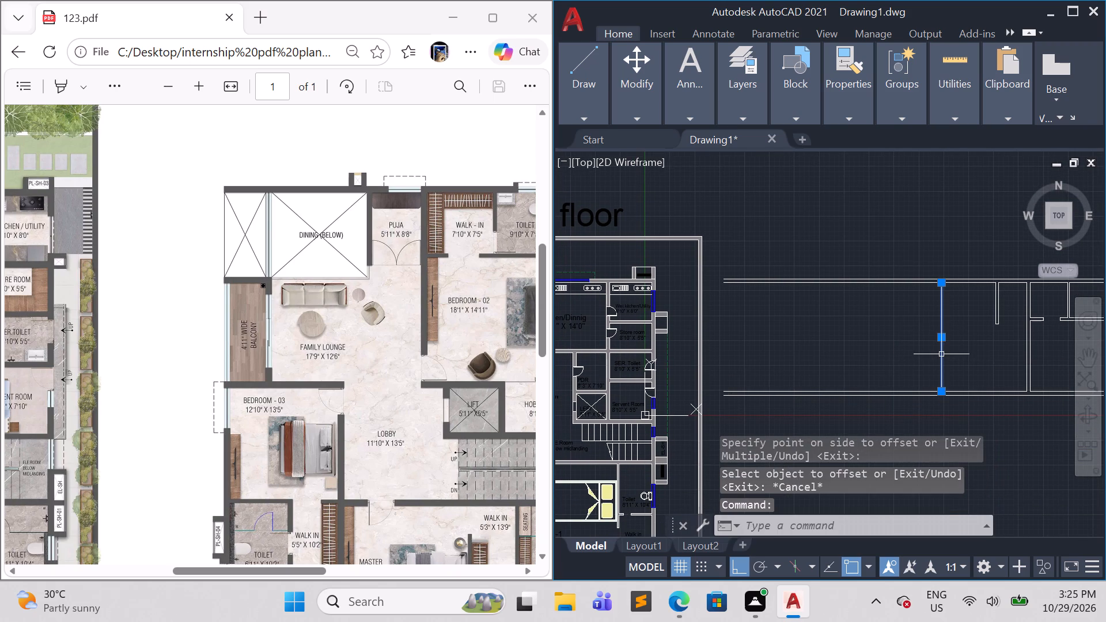
pyautogui.press('o')
pyautogui.press('Return')
pyautogui.write('9"')
pyautogui.press('Return')
pyautogui.click(887, 356)
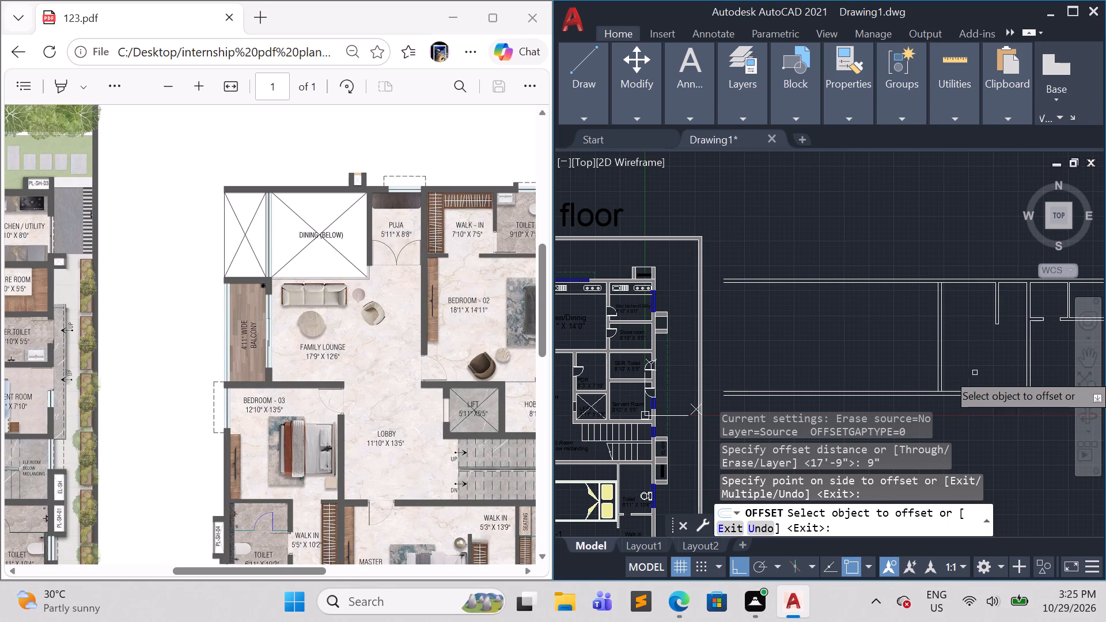
# Draw a line 12'6" up from the bottom of the Family Lounge's left wall, continuing about 3'3" to the right.
pyautogui.moveTo(978, 360); pyautogui.dragTo(929, 344, button='middle')
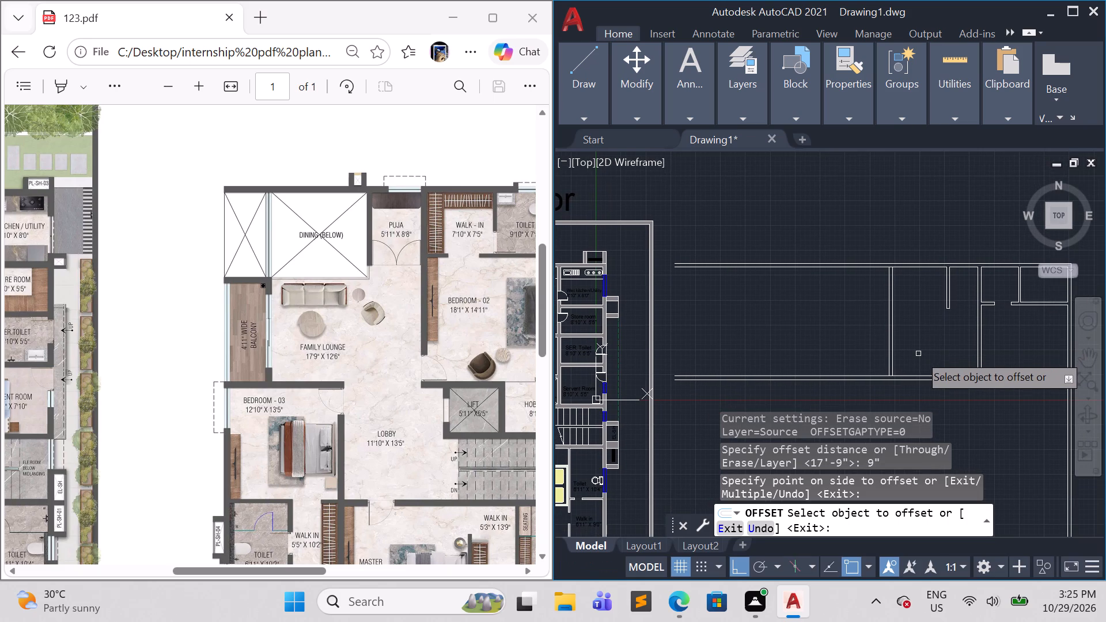
pyautogui.press('l')
pyautogui.press('Return')
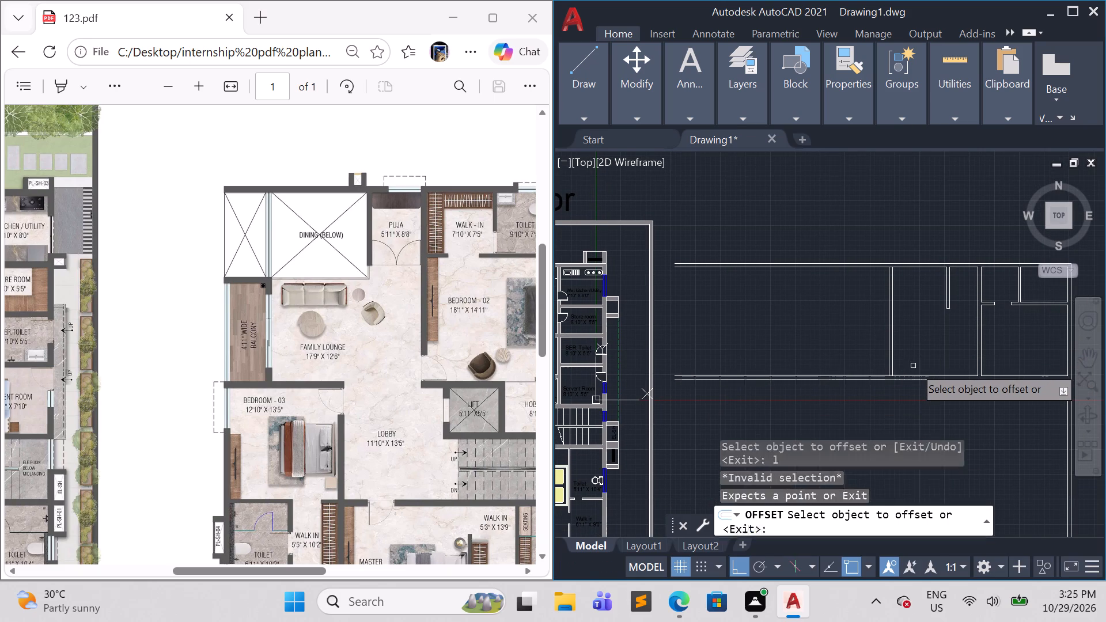
pyautogui.press('Escape')
pyautogui.press('l')
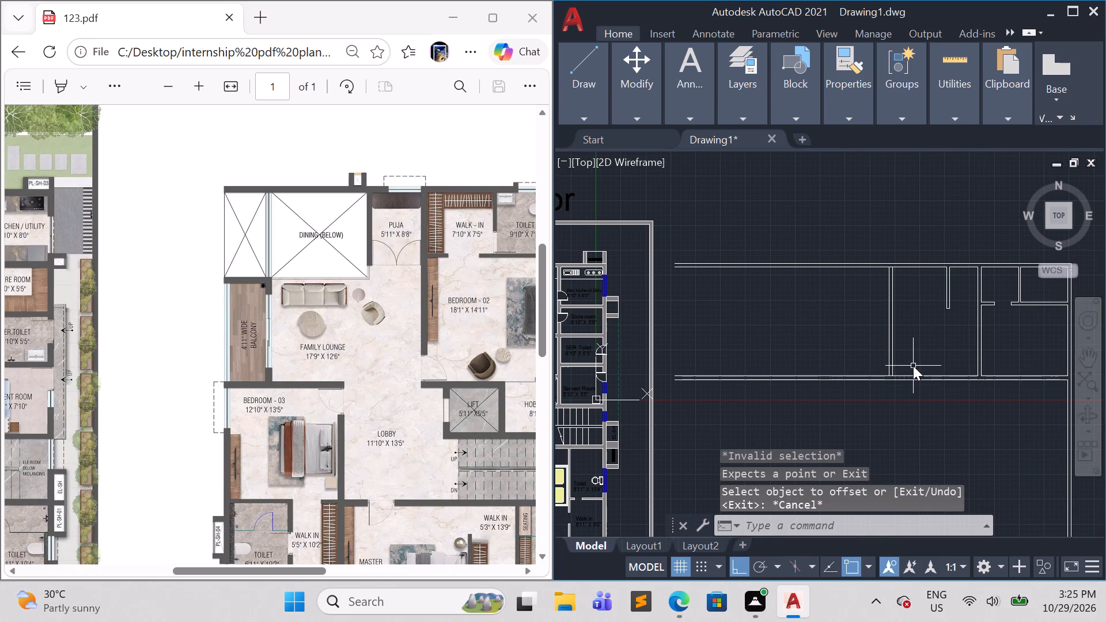
pyautogui.press('Return')
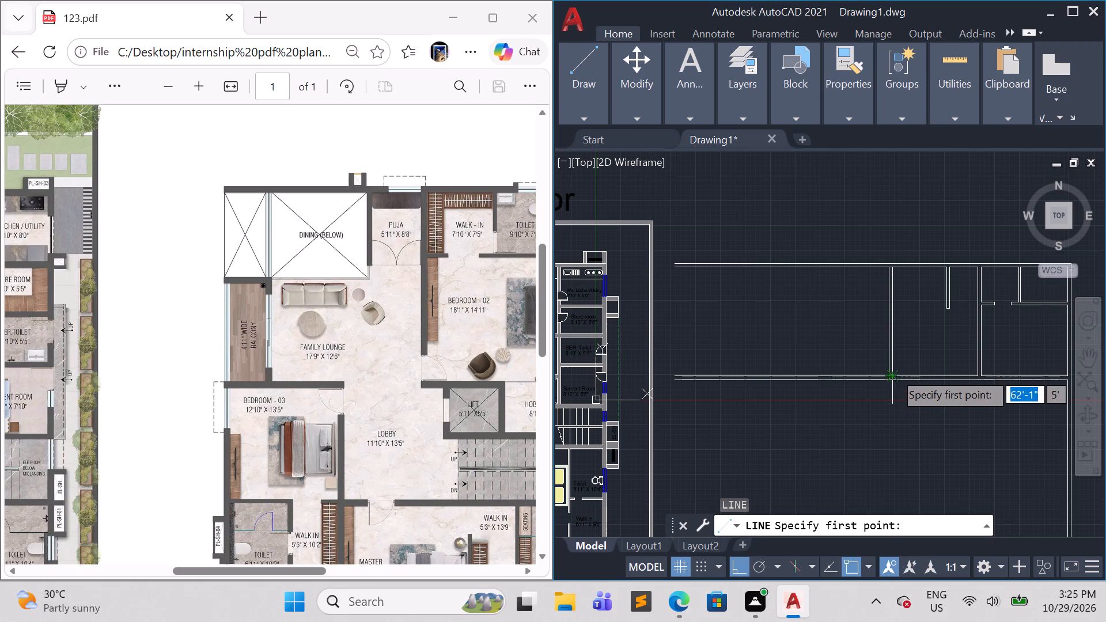
pyautogui.click(893, 371)
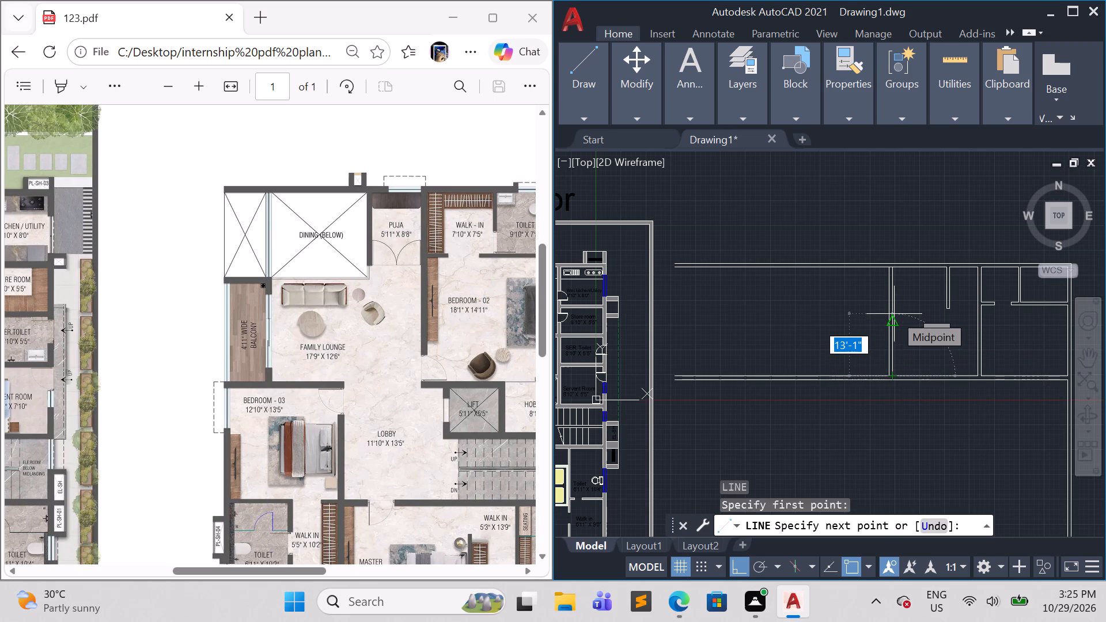
pyautogui.scroll(1, 894, 314)
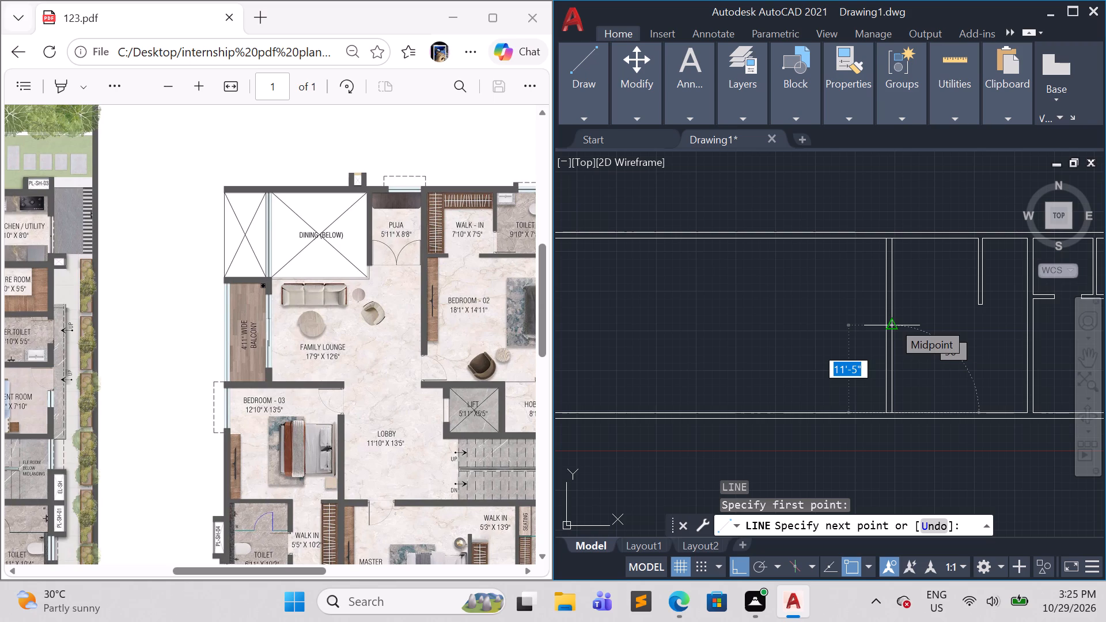
pyautogui.write("12'6")
pyautogui.hotkey('shift', '"')
pyautogui.press('Return')
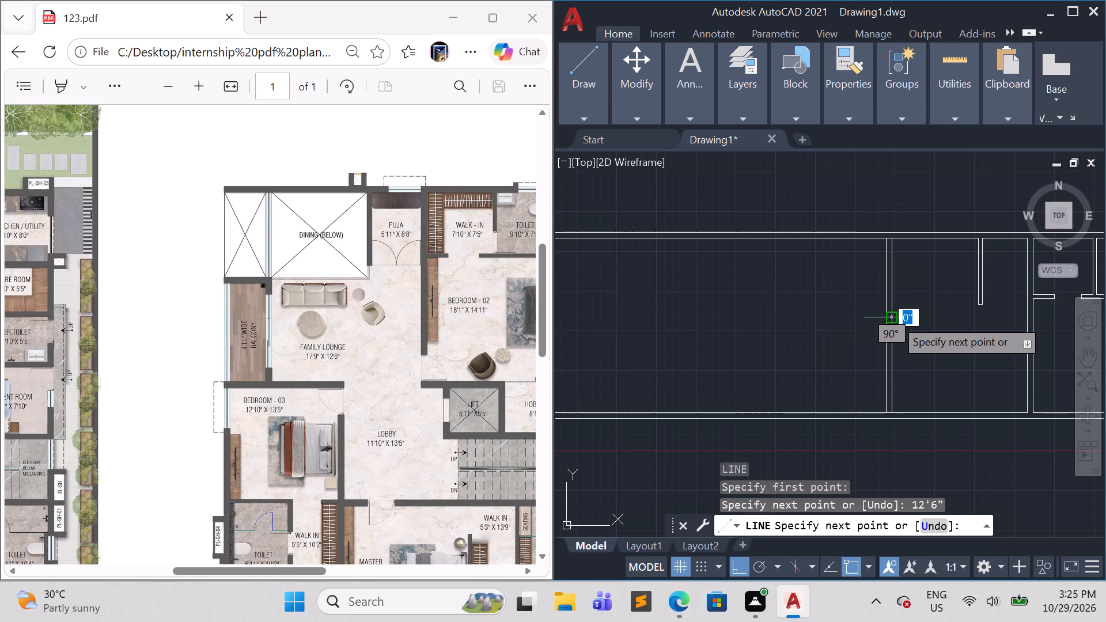
pyautogui.click(890, 318)
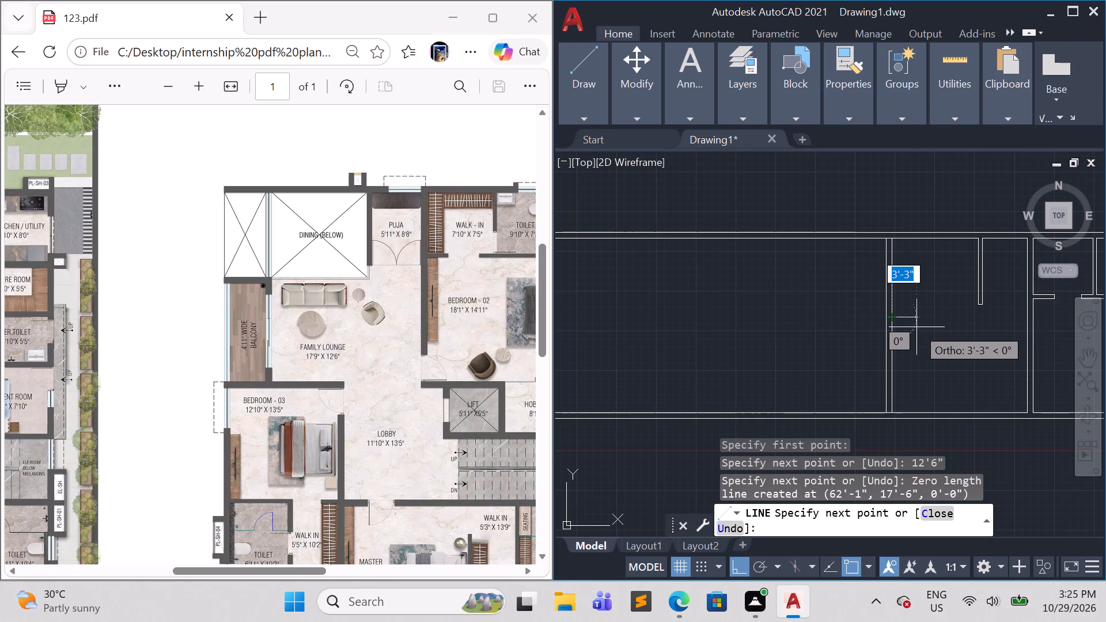
pyautogui.click(916, 327)
pyautogui.press('Escape')
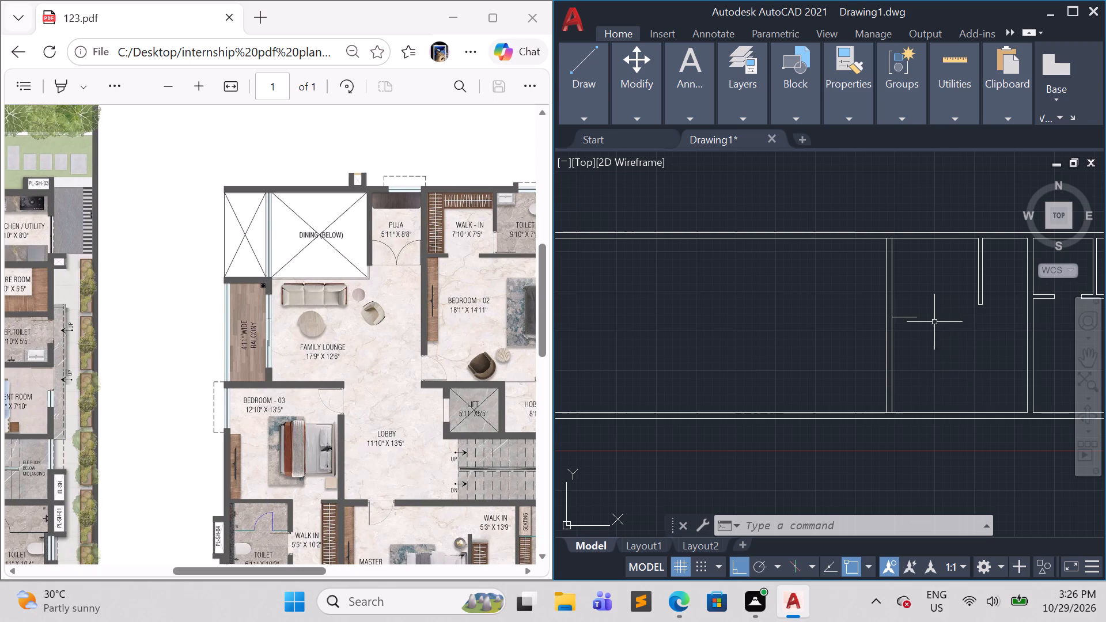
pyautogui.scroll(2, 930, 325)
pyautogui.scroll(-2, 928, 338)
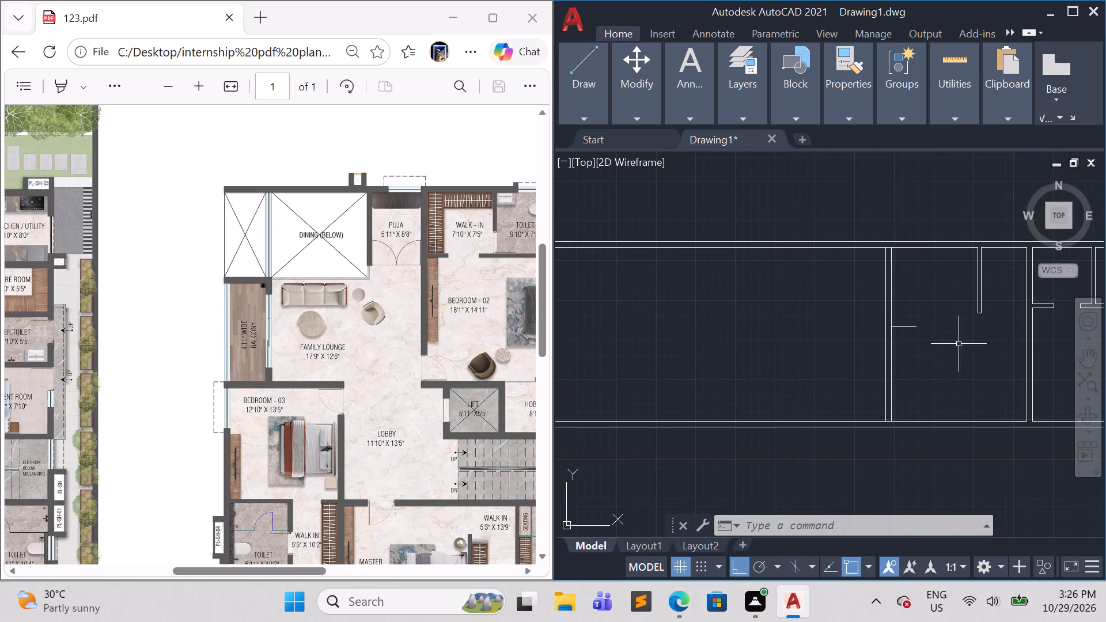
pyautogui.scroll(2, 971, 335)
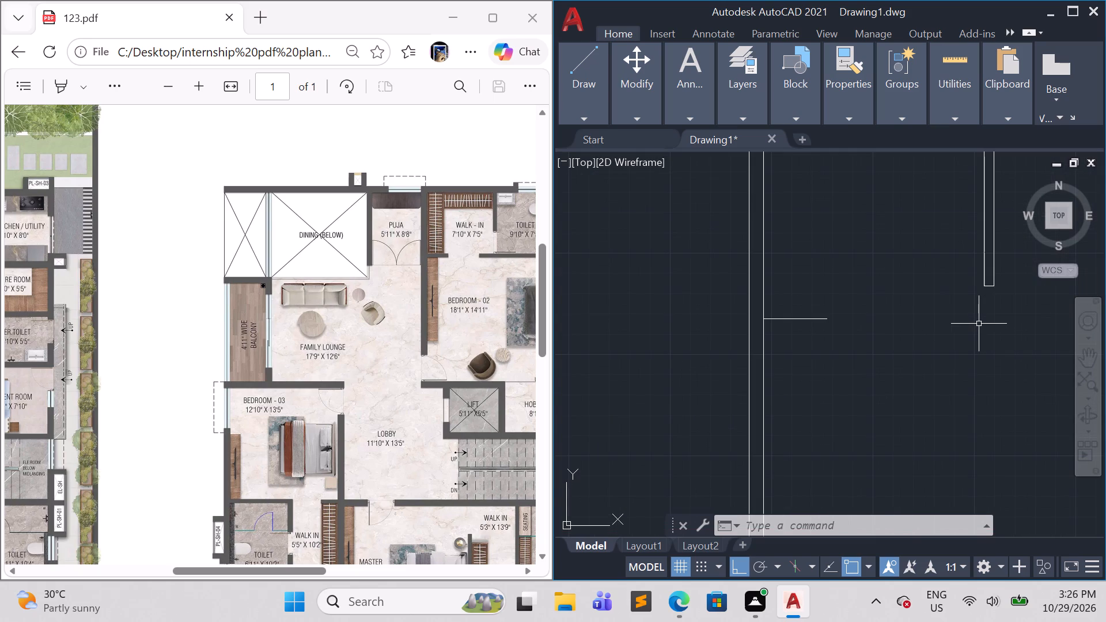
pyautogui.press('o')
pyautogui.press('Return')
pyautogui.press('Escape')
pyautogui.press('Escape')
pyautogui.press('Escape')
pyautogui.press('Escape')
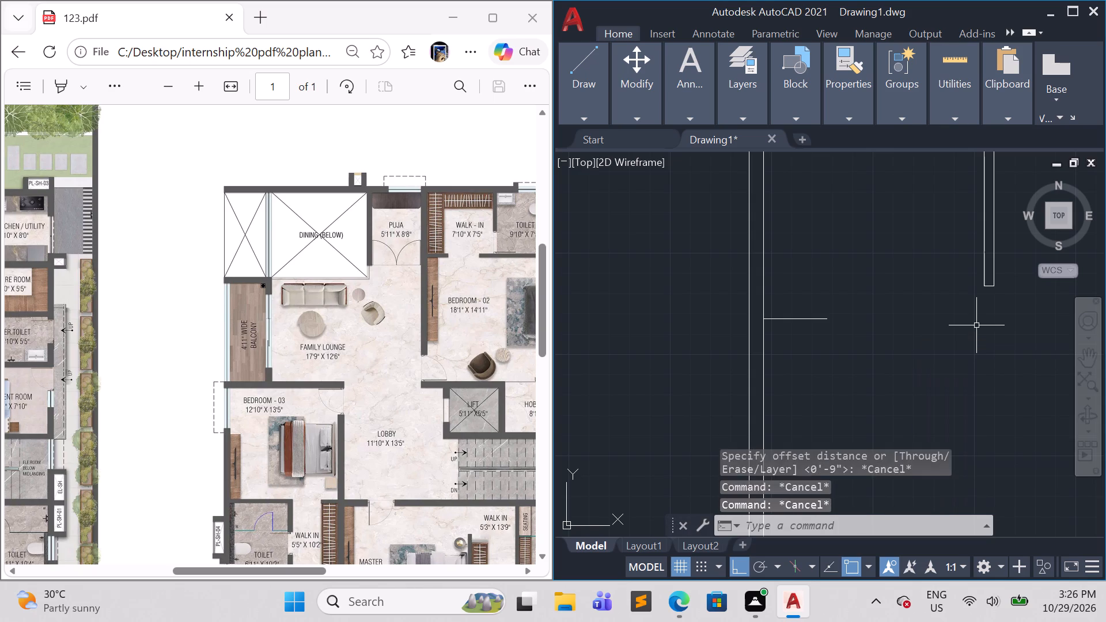
# Draw a line about 1'8" down from the bottom-left corner of the Puja room's left wall, continuing left to the short horizontal line's end.
pyautogui.press('l')
pyautogui.press('Return')
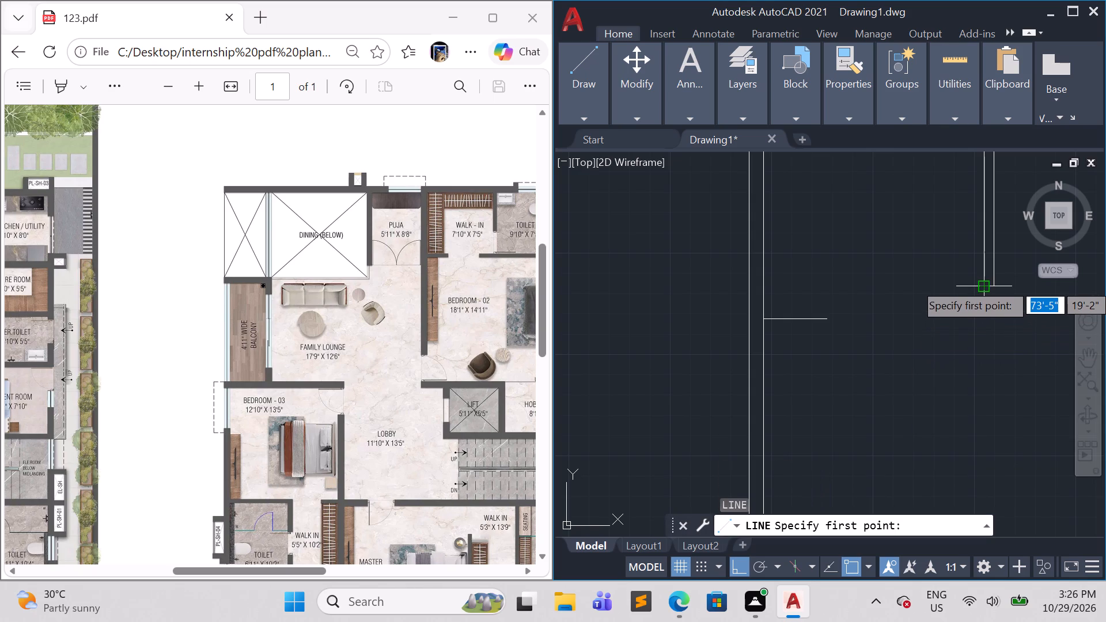
pyautogui.click(982, 282)
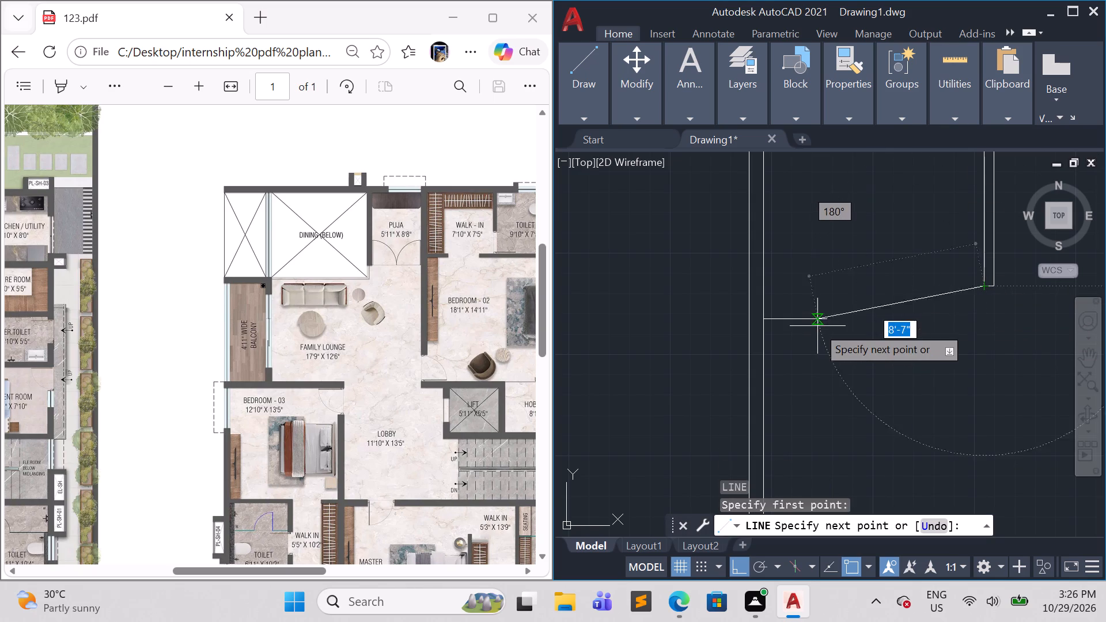
pyautogui.click(984, 320)
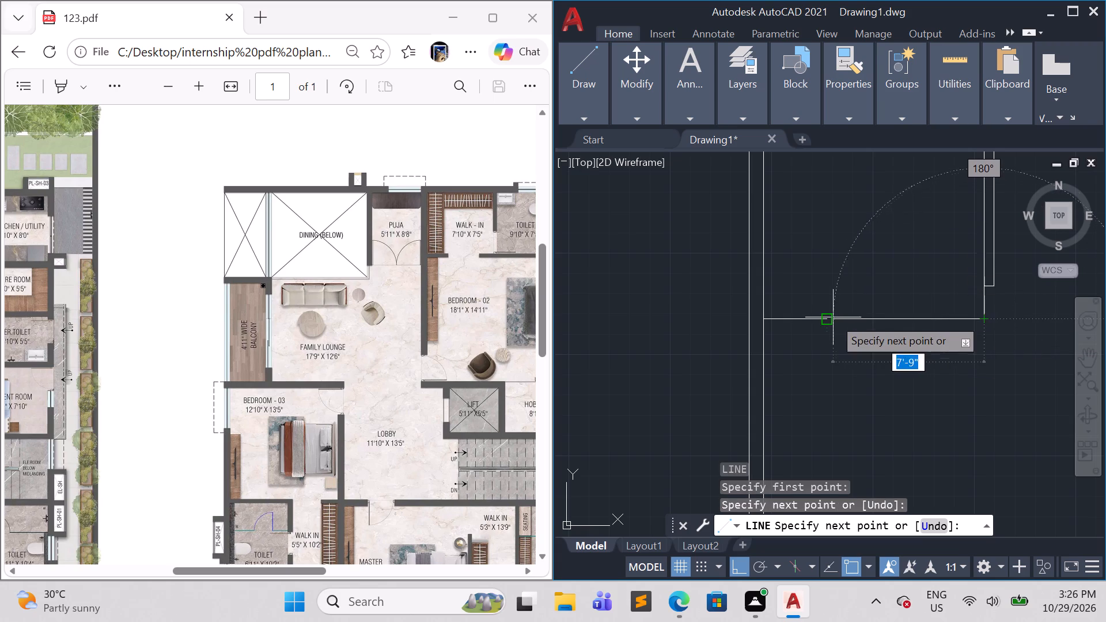
pyautogui.click(831, 319)
pyautogui.press('Escape')
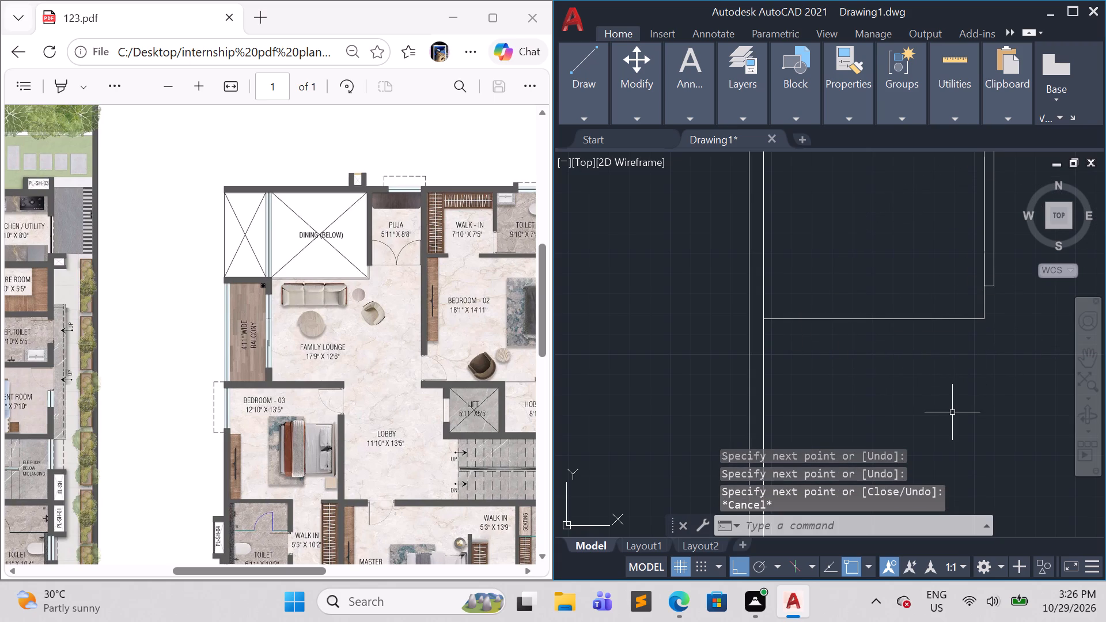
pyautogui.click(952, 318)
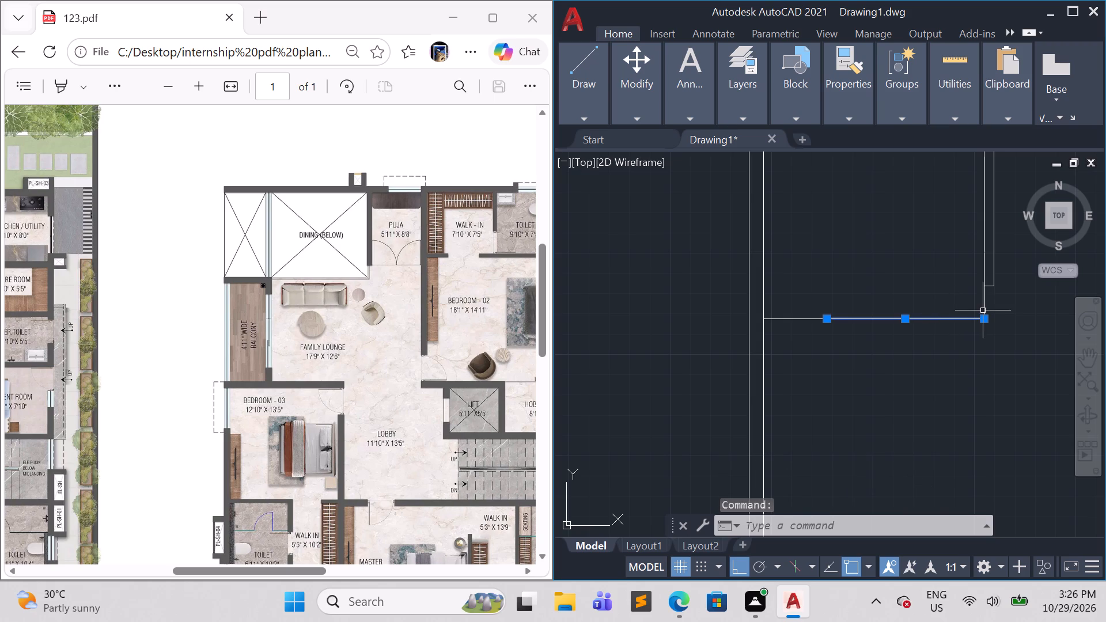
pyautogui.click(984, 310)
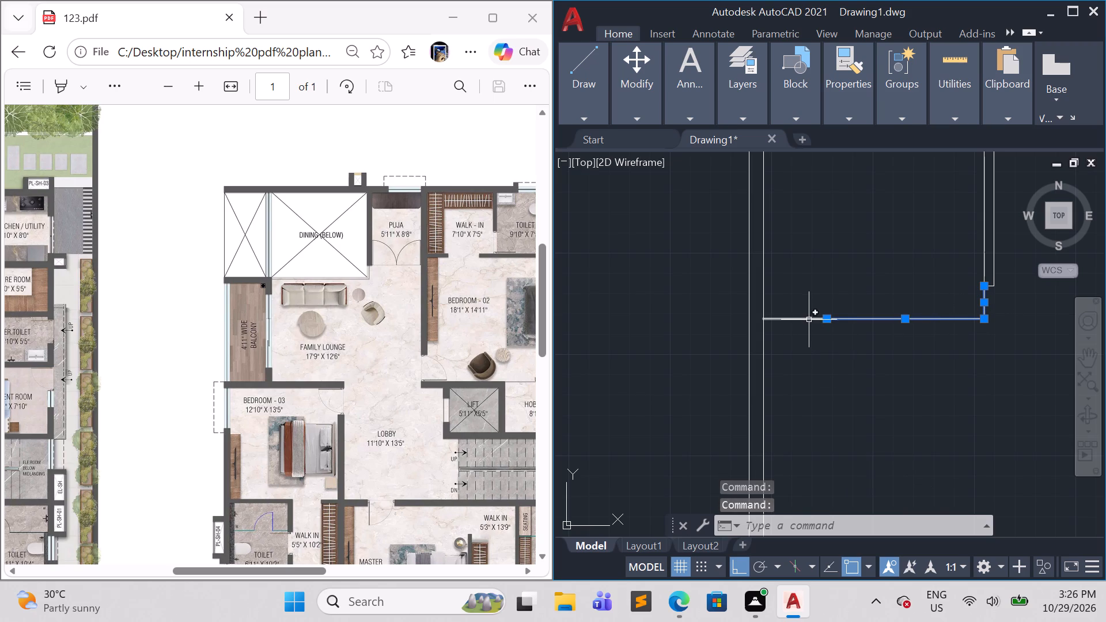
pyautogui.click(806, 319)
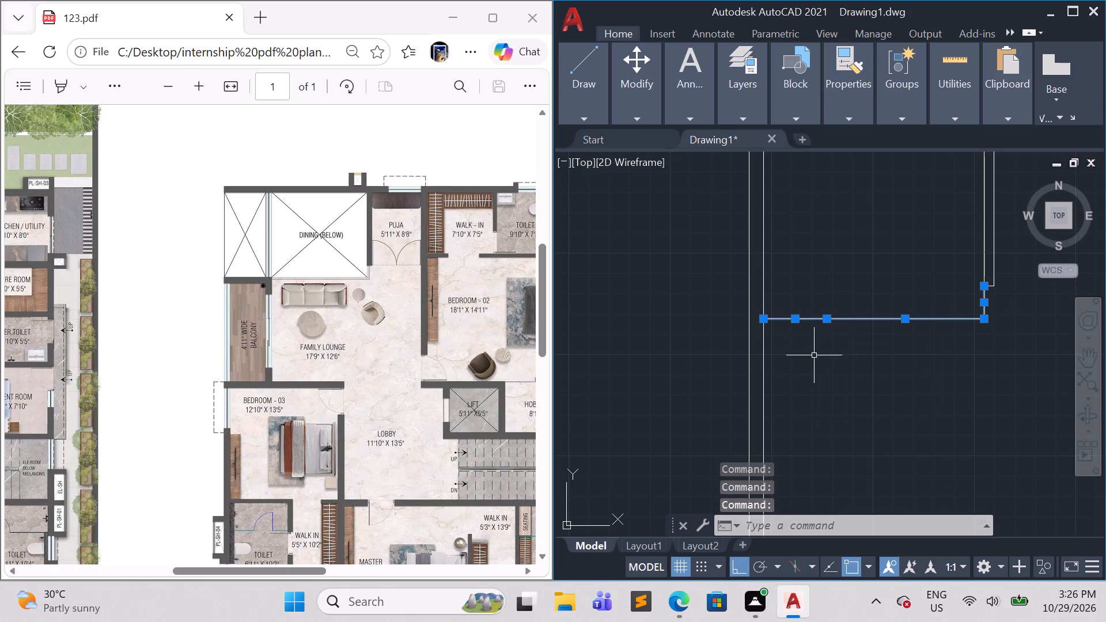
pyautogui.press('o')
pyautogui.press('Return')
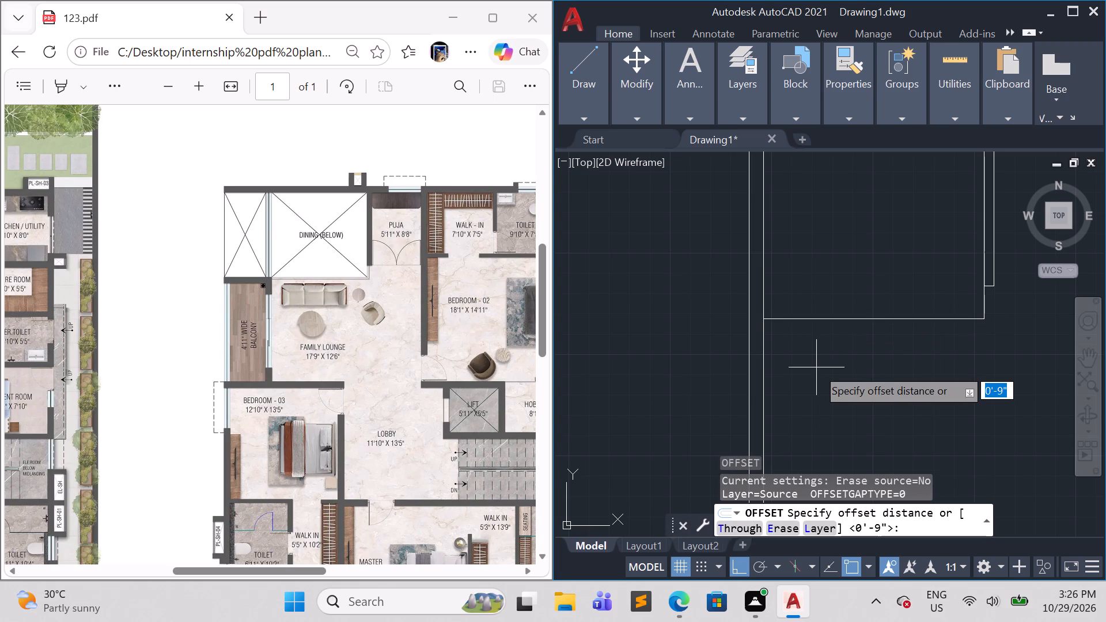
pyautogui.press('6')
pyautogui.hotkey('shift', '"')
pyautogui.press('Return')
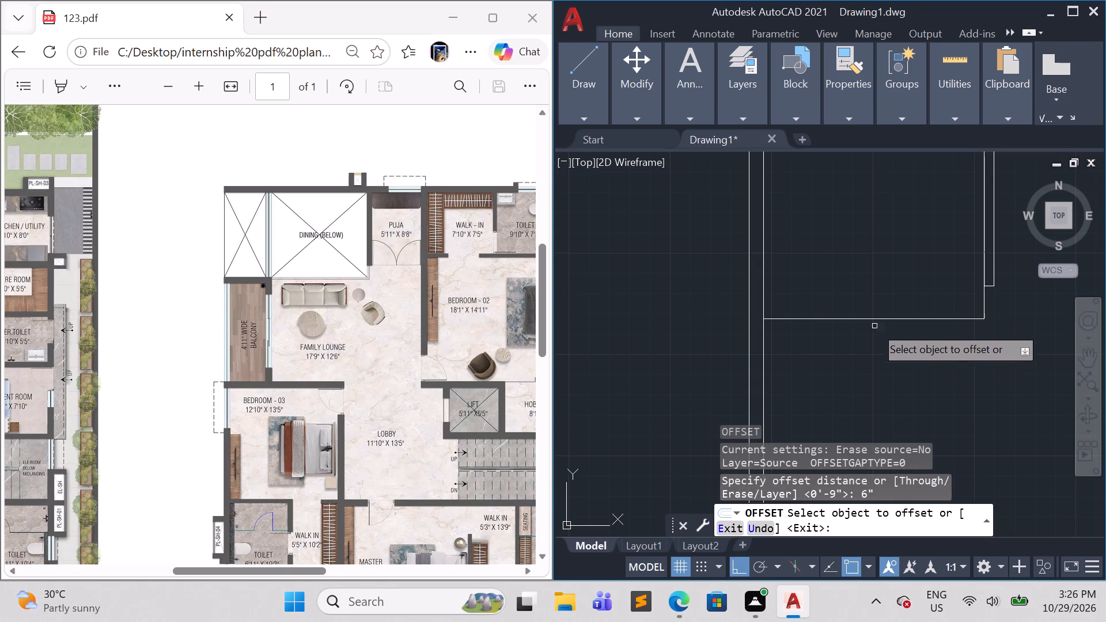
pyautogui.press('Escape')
# Join the two horizontal segments and the short vertical segment at the Family Lounge's top edge into one polyline.
pyautogui.click(1010, 356)
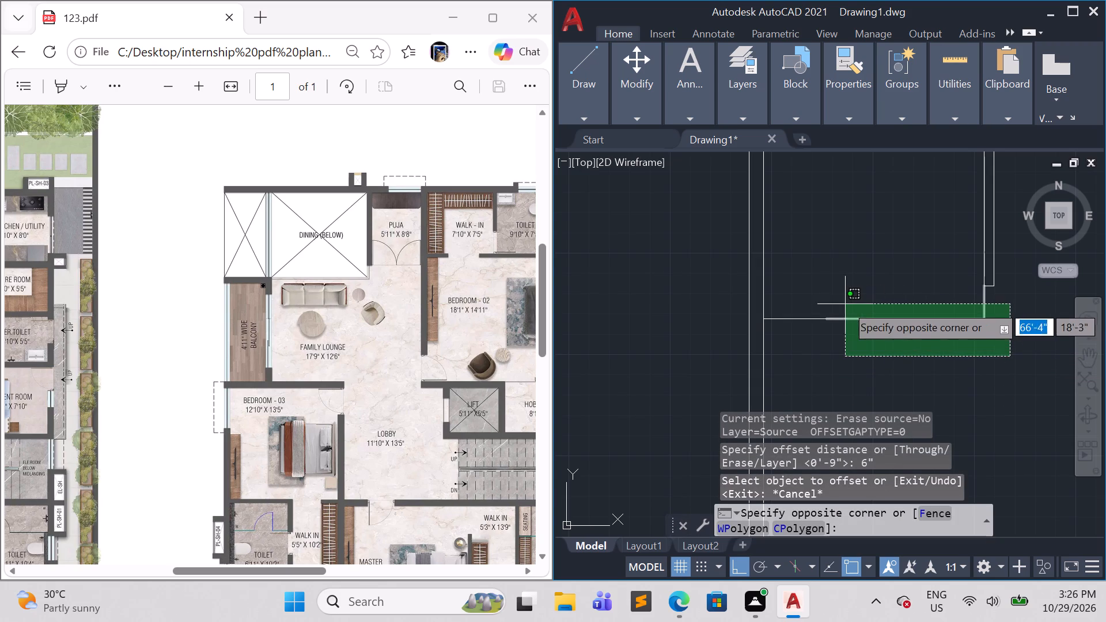
pyautogui.click(795, 304)
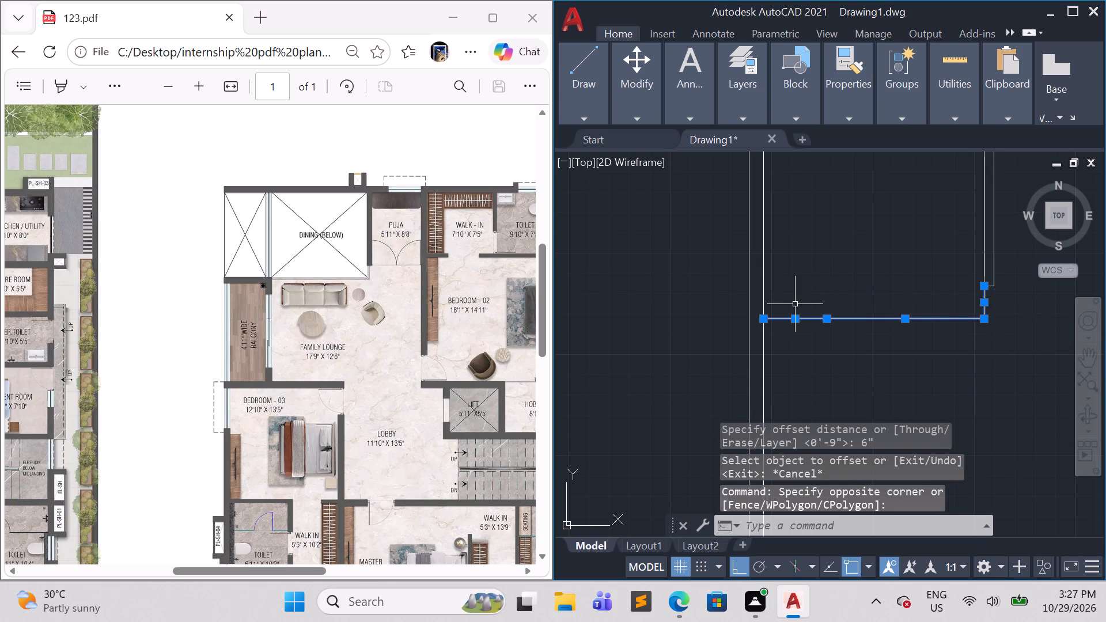
pyautogui.press('j')
pyautogui.press('Return')
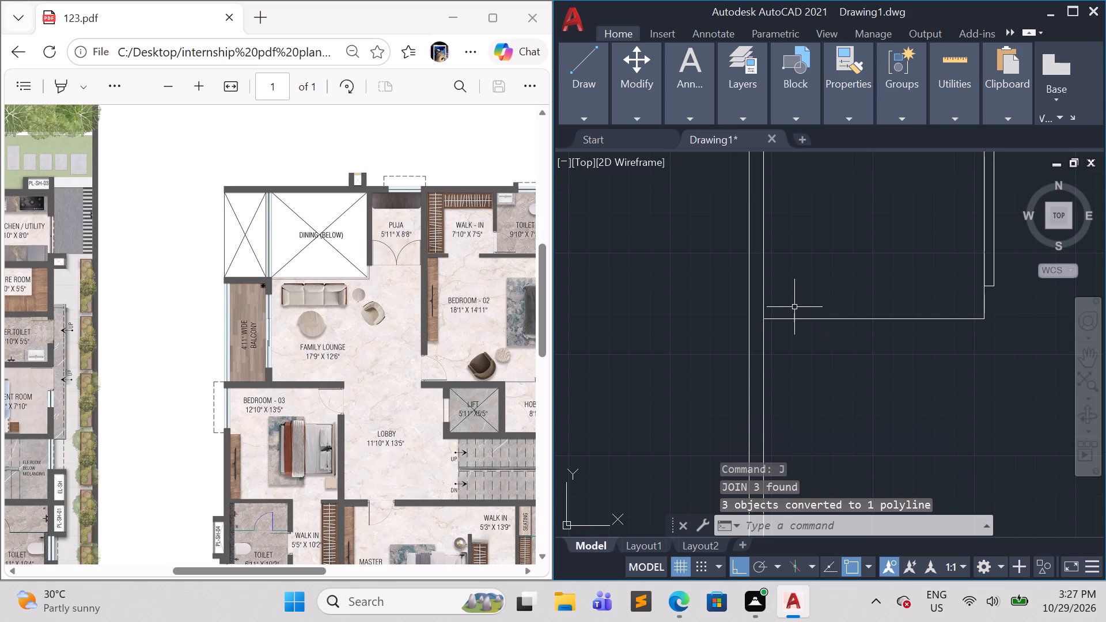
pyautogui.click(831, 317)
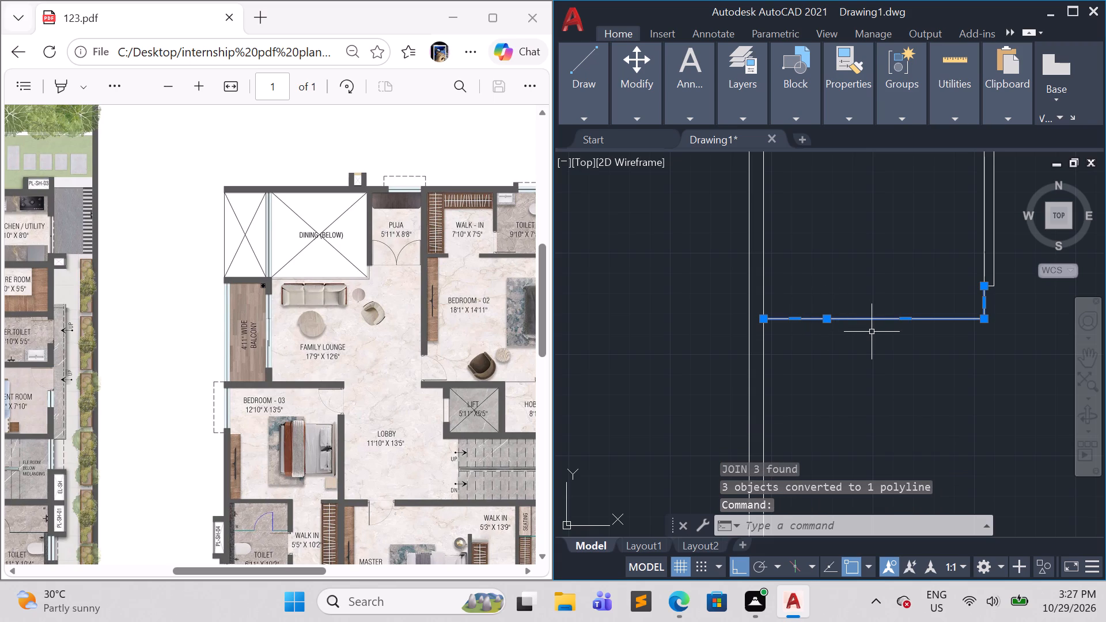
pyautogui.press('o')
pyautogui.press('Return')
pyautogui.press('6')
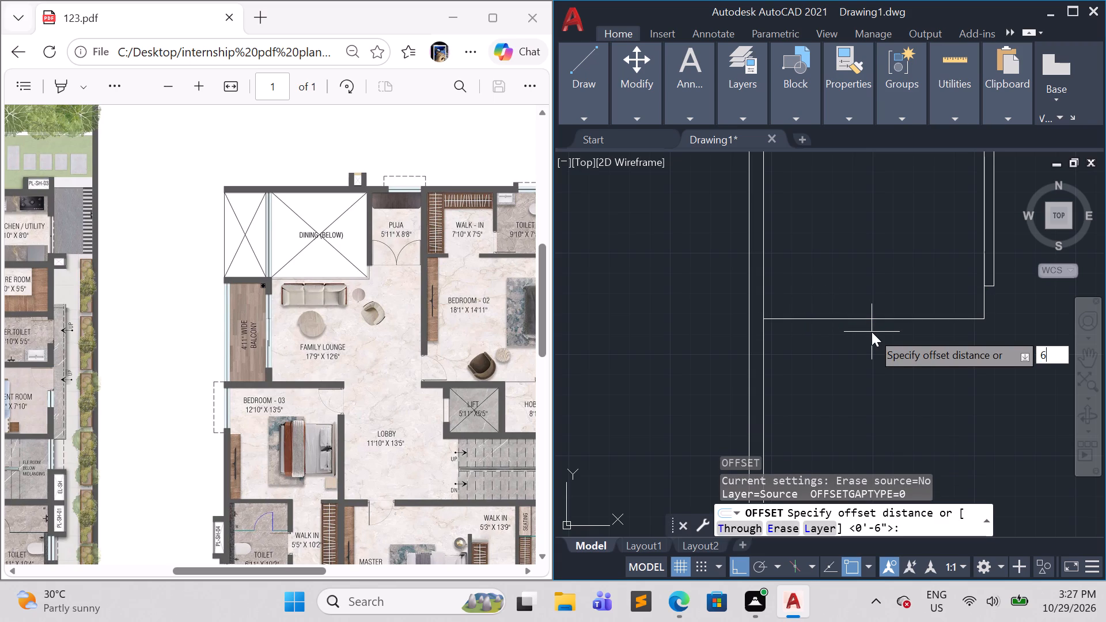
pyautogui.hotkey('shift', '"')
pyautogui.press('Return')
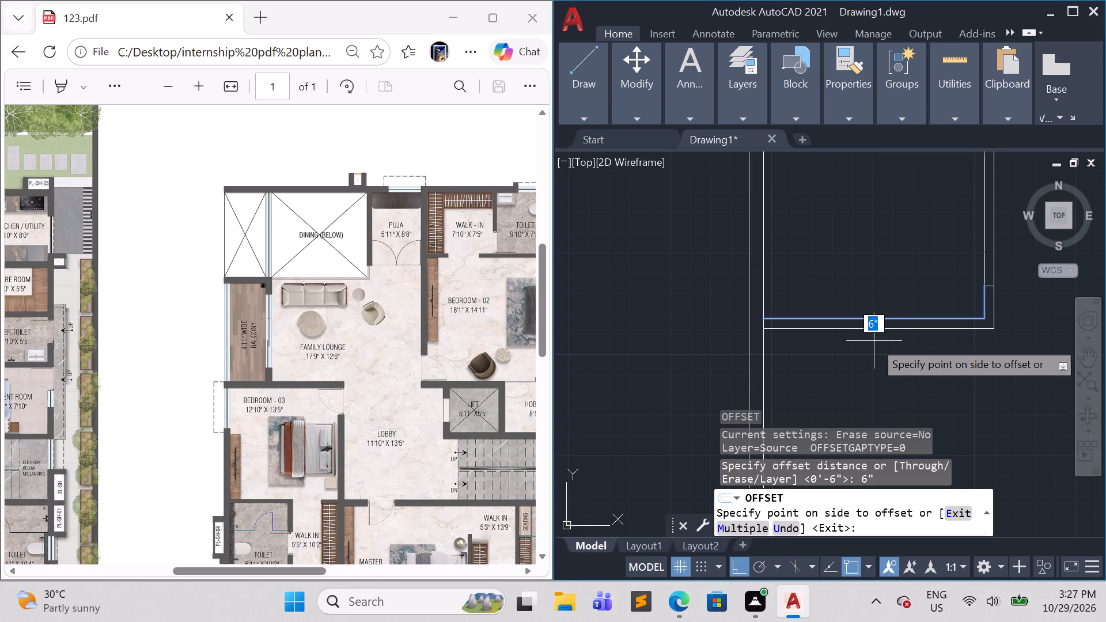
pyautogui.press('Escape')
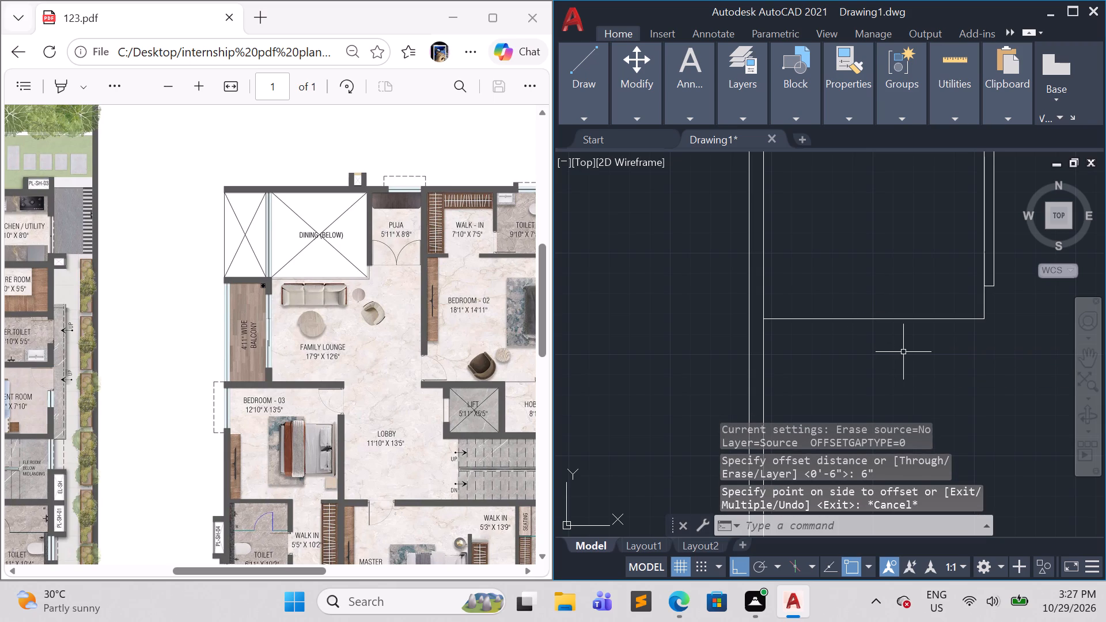
# Offset the joined polyline at the Family Lounge's top edge 2" downward.
pyautogui.press('space')
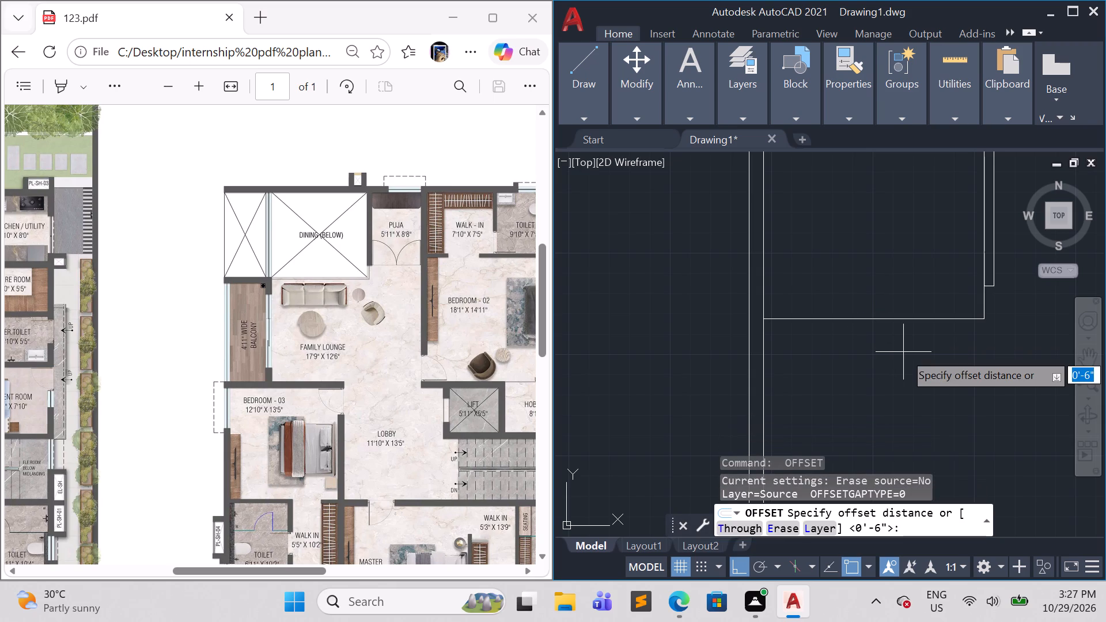
pyautogui.write('2"')
pyautogui.press('Return')
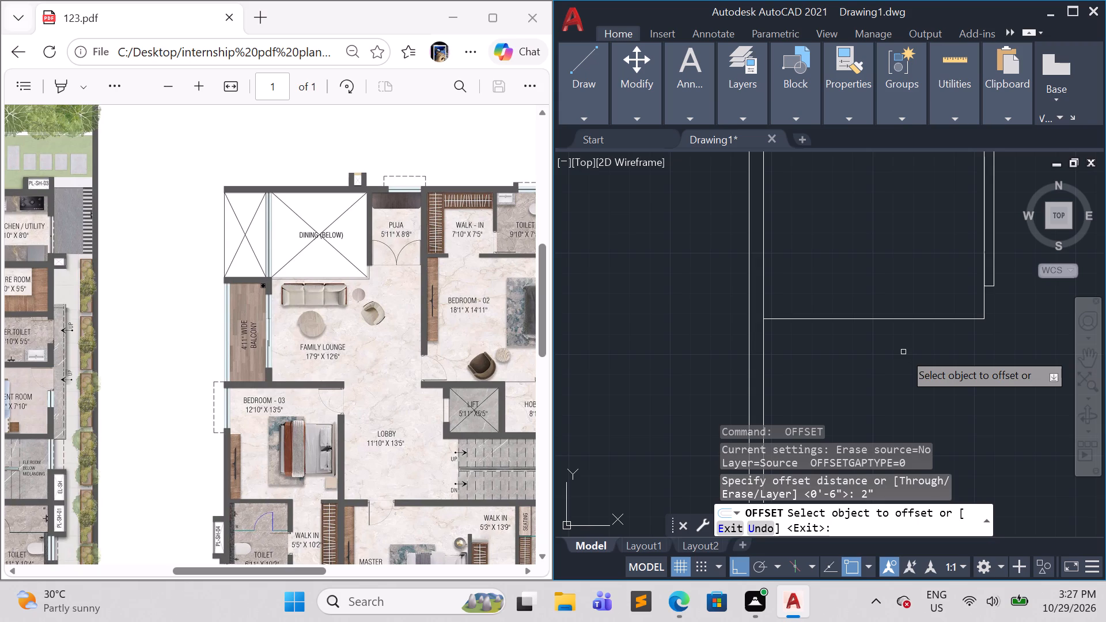
pyautogui.click(893, 319)
pyautogui.click(894, 329)
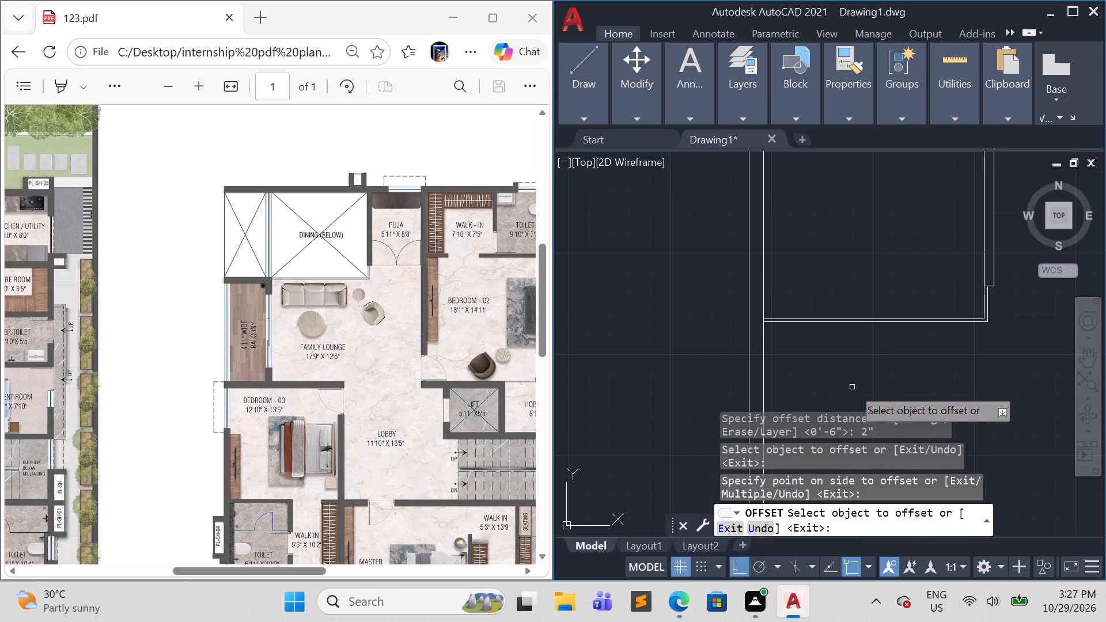
# Trim the Puja room's left wall end line between the two parallel lines of the dining void edge.
pyautogui.scroll(-2, 844, 376)
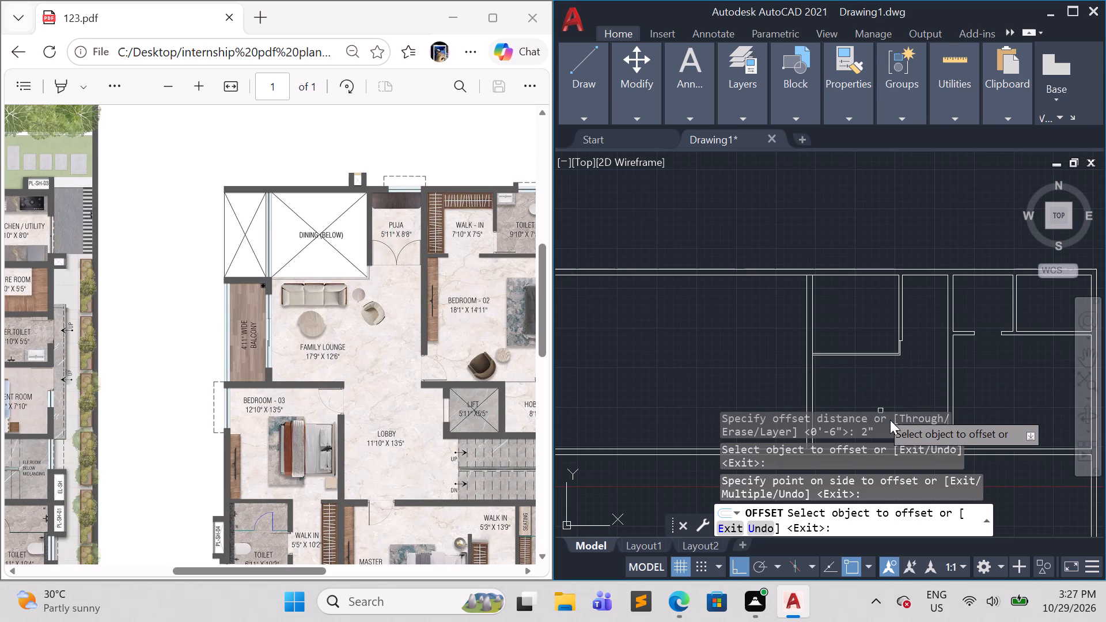
pyautogui.scroll(1, 936, 380)
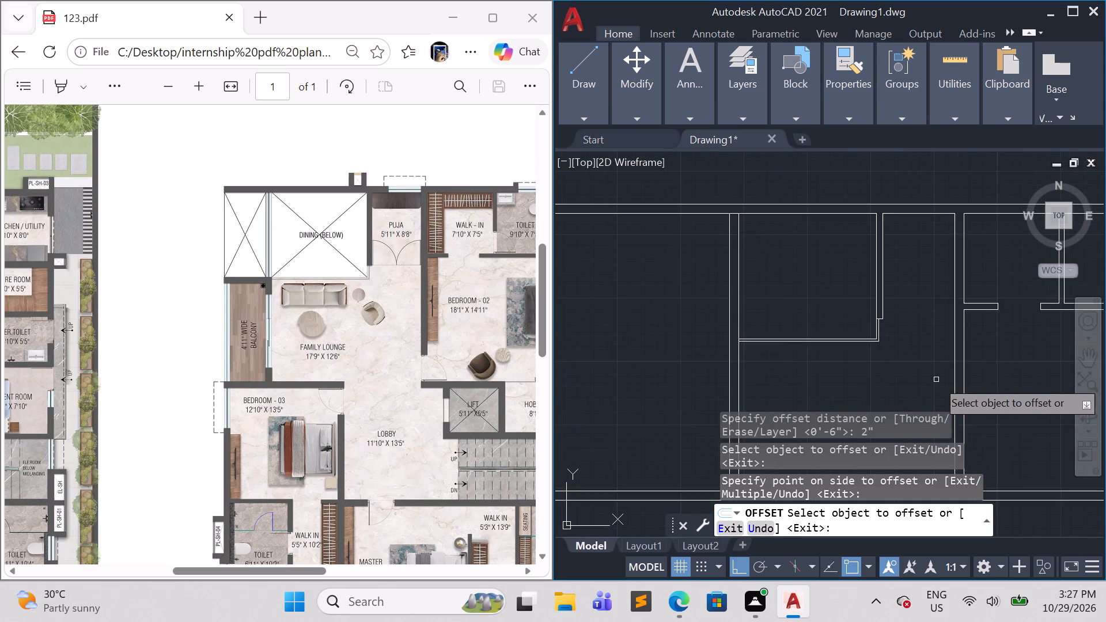
pyautogui.scroll(1, 936, 380)
pyautogui.scroll(3, 865, 298)
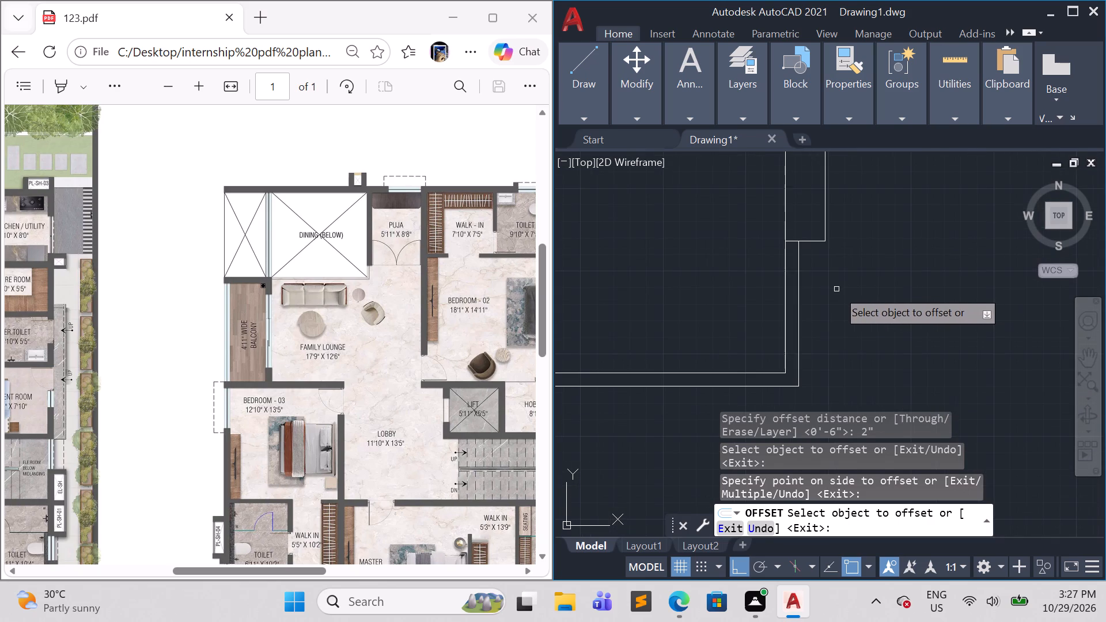
pyautogui.press('Escape')
pyautogui.press('Escape')
pyautogui.press('Escape')
pyautogui.press('Escape')
pyautogui.press('Escape')
pyautogui.write('tr')
pyautogui.press('Return')
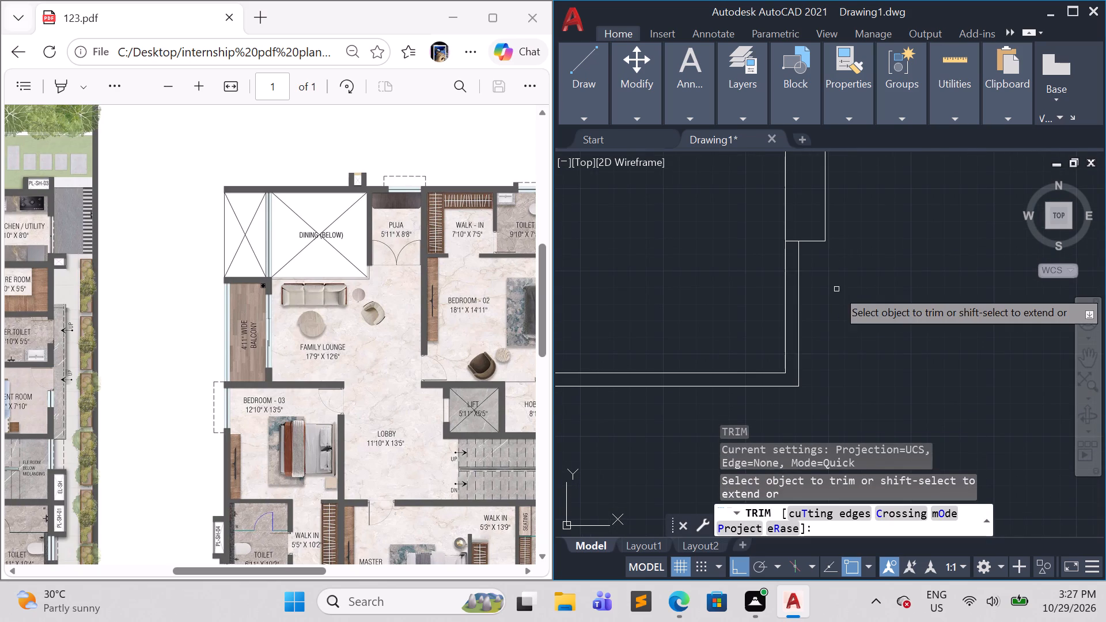
pyautogui.click(796, 243)
# Trim the Family Lounge's left wall line between the dining void edge's two parallel lines where they meet the wall.
pyautogui.scroll(-3, 797, 256)
pyautogui.scroll(-1, 843, 191)
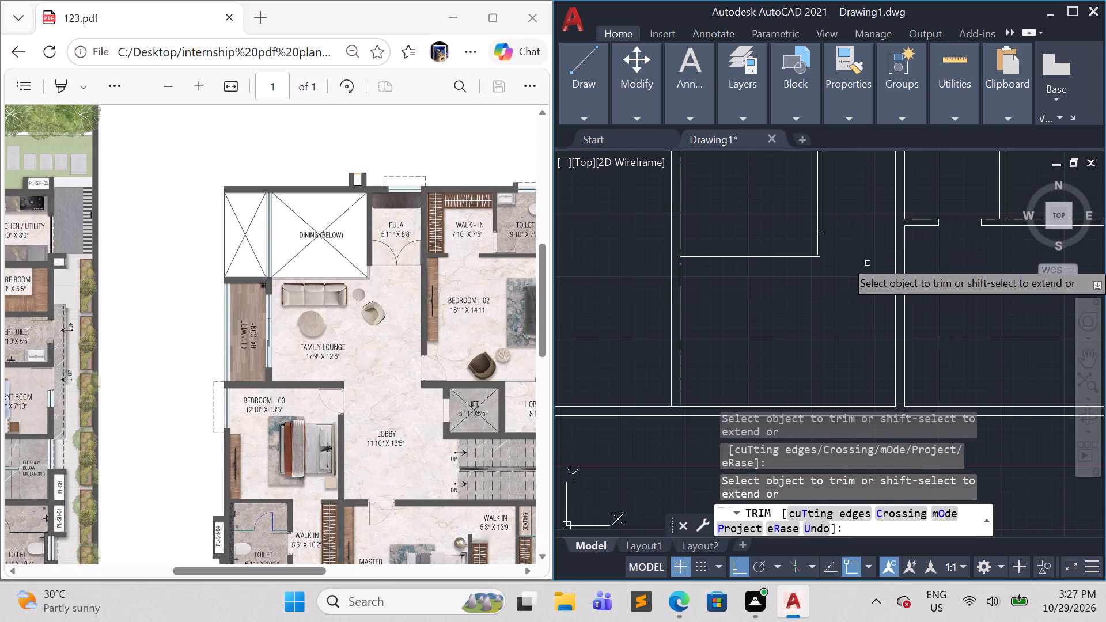
pyautogui.scroll(6, 684, 259)
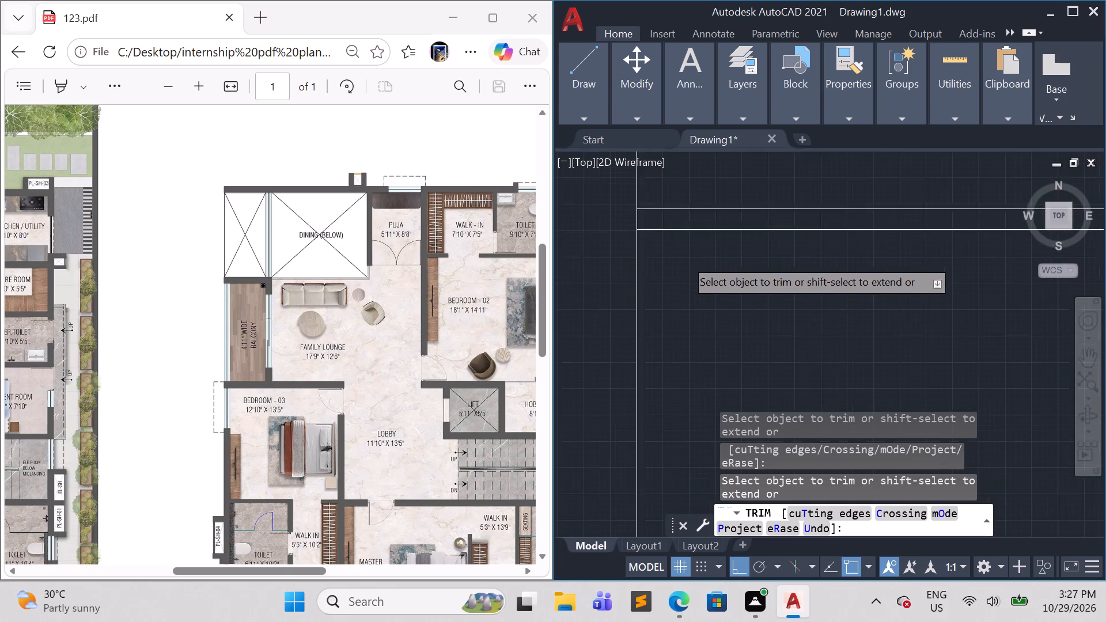
pyautogui.click(608, 195)
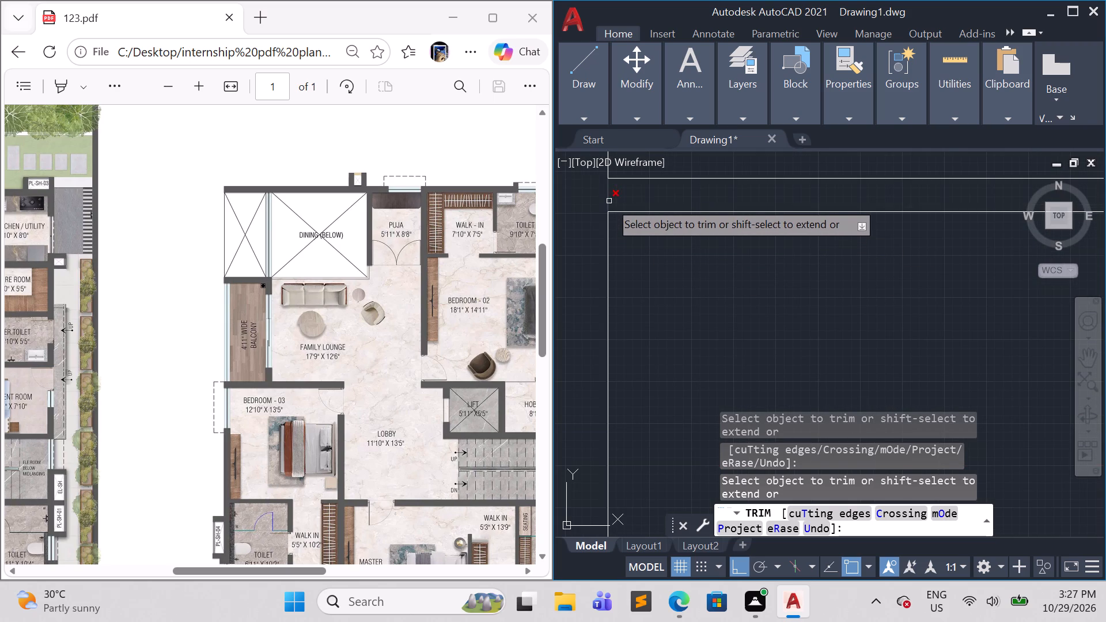
pyautogui.click(627, 202)
pyautogui.click(584, 198)
pyautogui.scroll(-5, 586, 200)
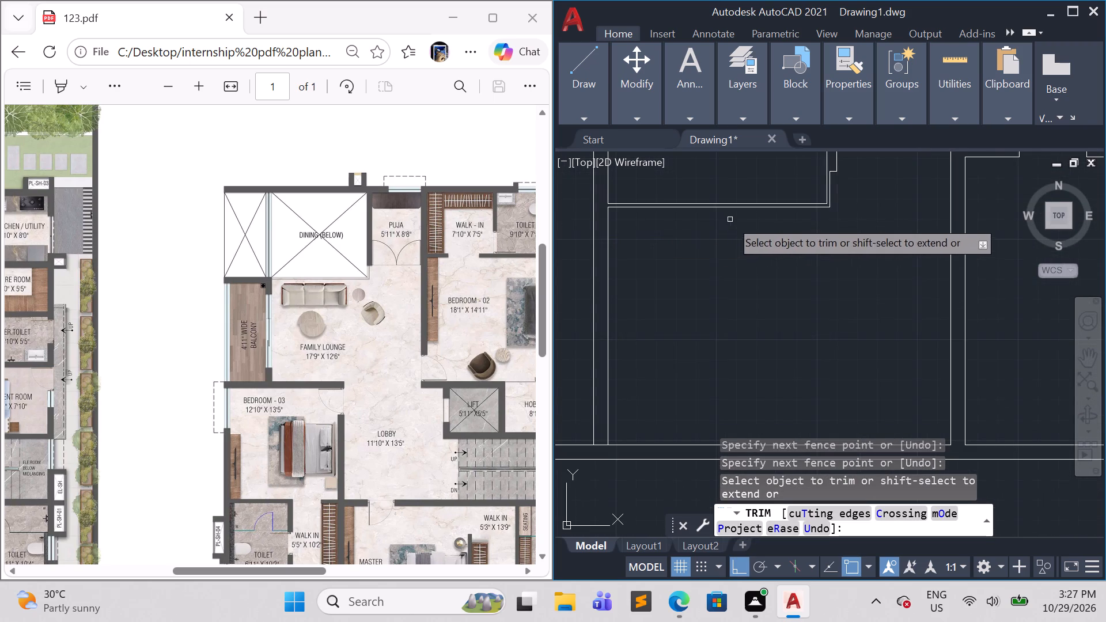
# Trim the crossing horizontal lines between the Family Lounge left wall's two faces at its top and bottom junctions.
pyautogui.moveTo(716, 295); pyautogui.dragTo(710, 374, button='middle')
pyautogui.scroll(-1, 708, 371)
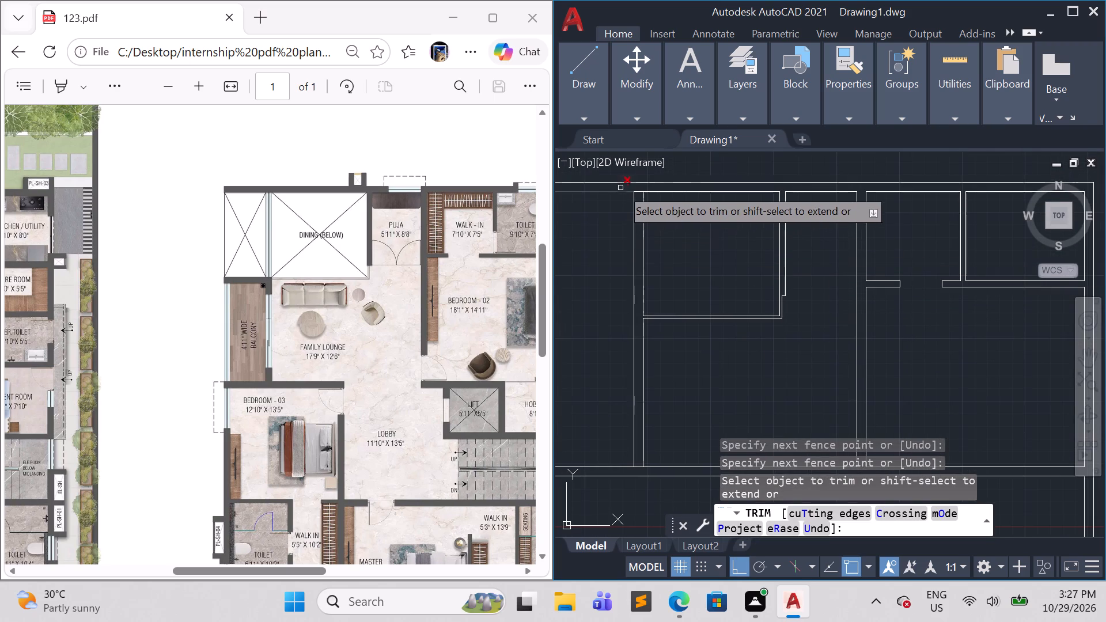
pyautogui.scroll(3, 637, 195)
pyautogui.scroll(-1, 639, 193)
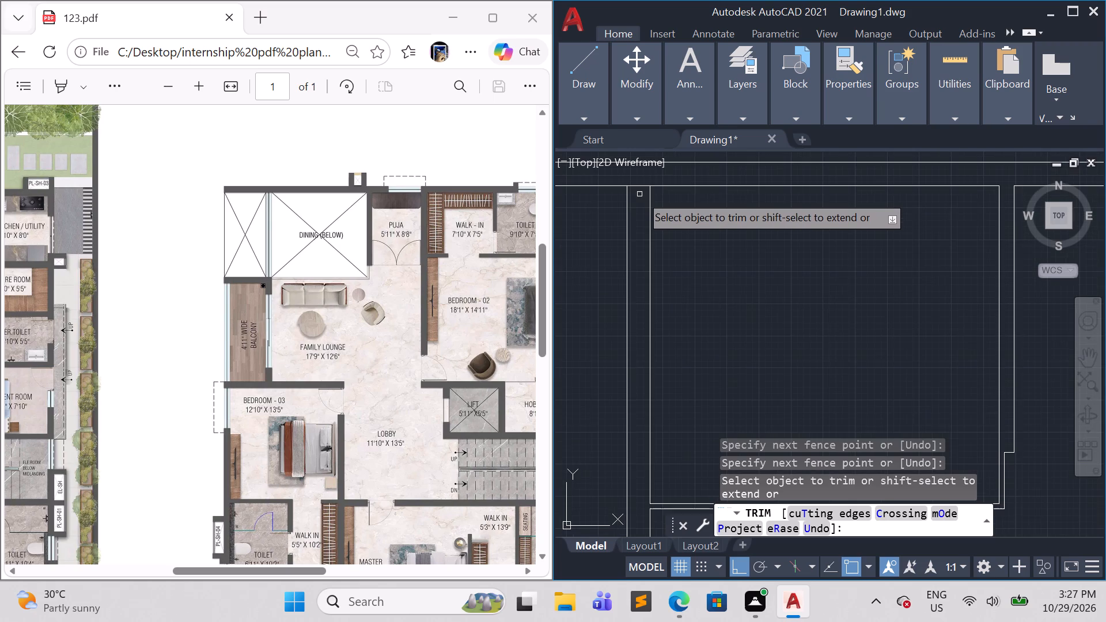
pyautogui.click(640, 185)
pyautogui.scroll(-4, 650, 210)
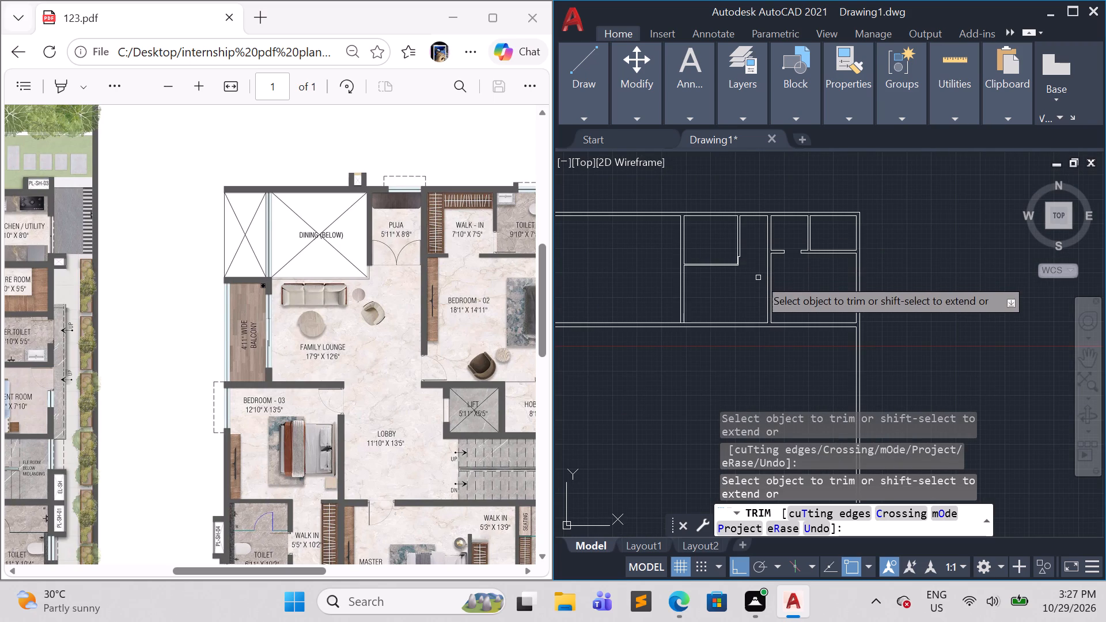
pyautogui.scroll(4, 698, 323)
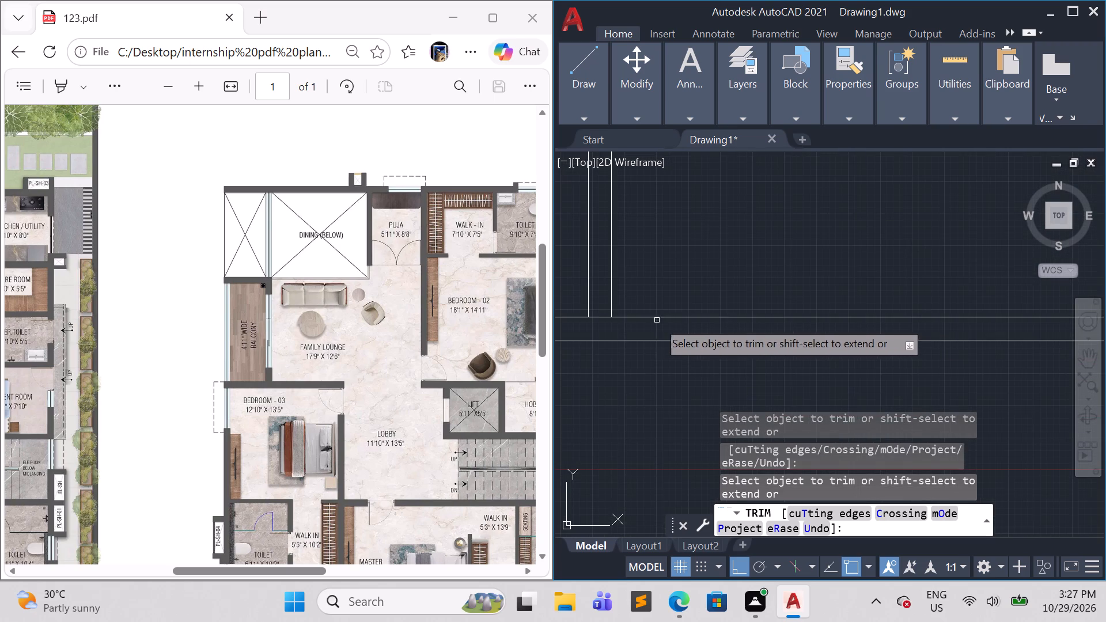
pyautogui.click(596, 320)
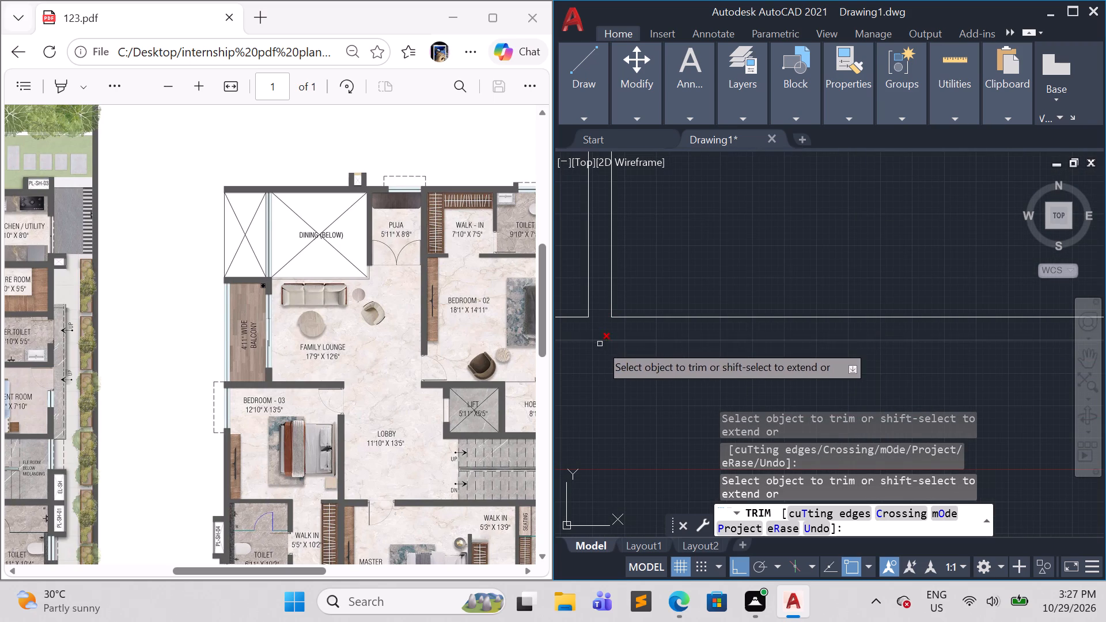
pyautogui.scroll(-4, 629, 332)
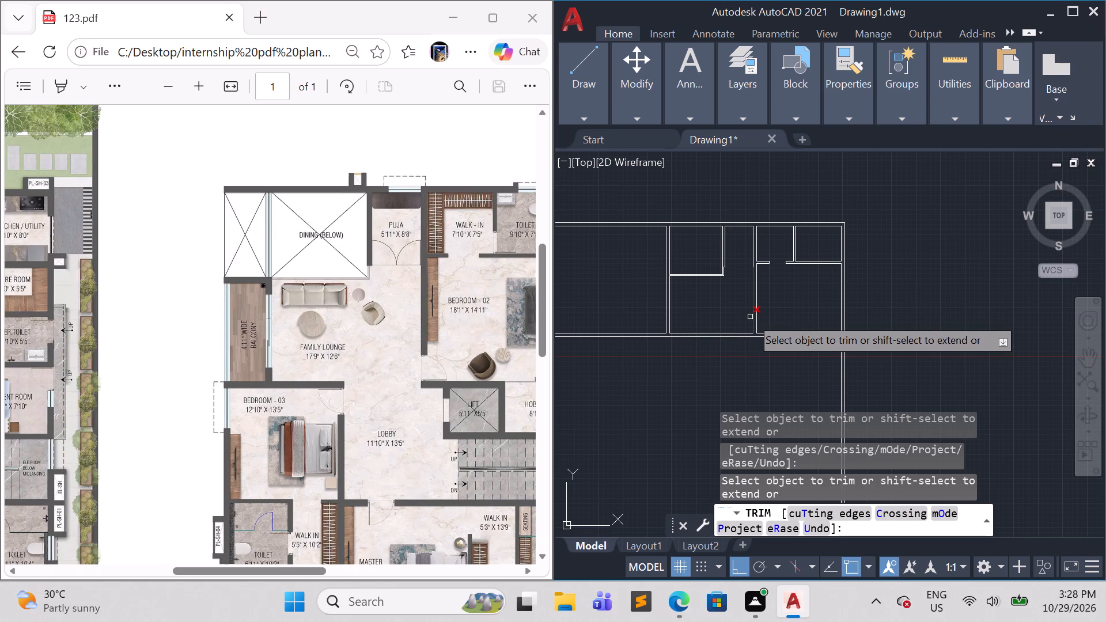
pyautogui.press('Escape')
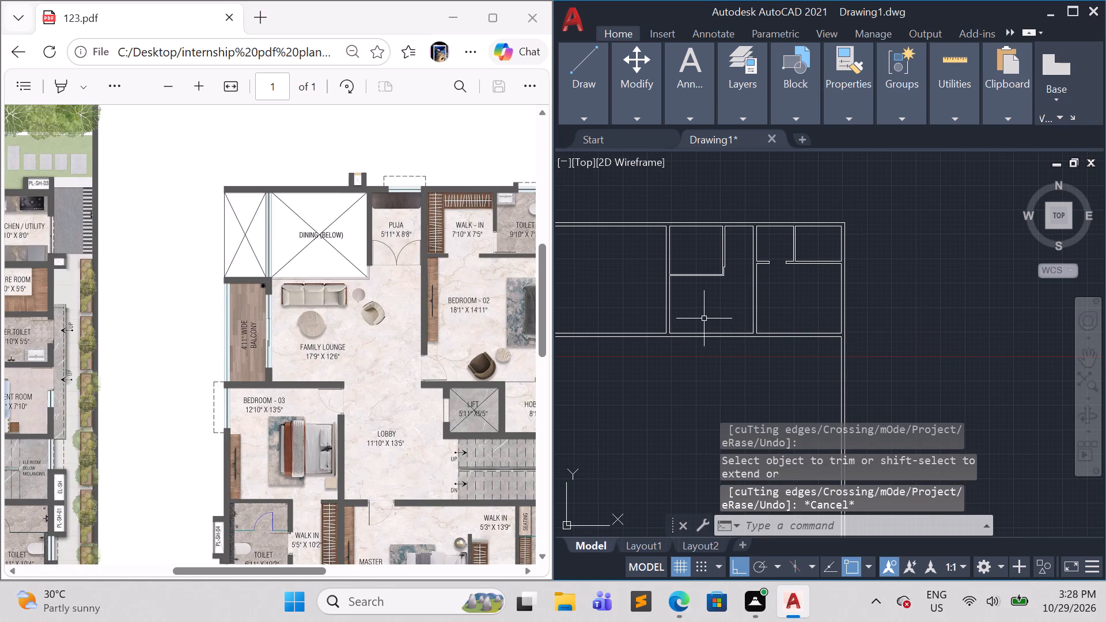
pyautogui.press('Escape')
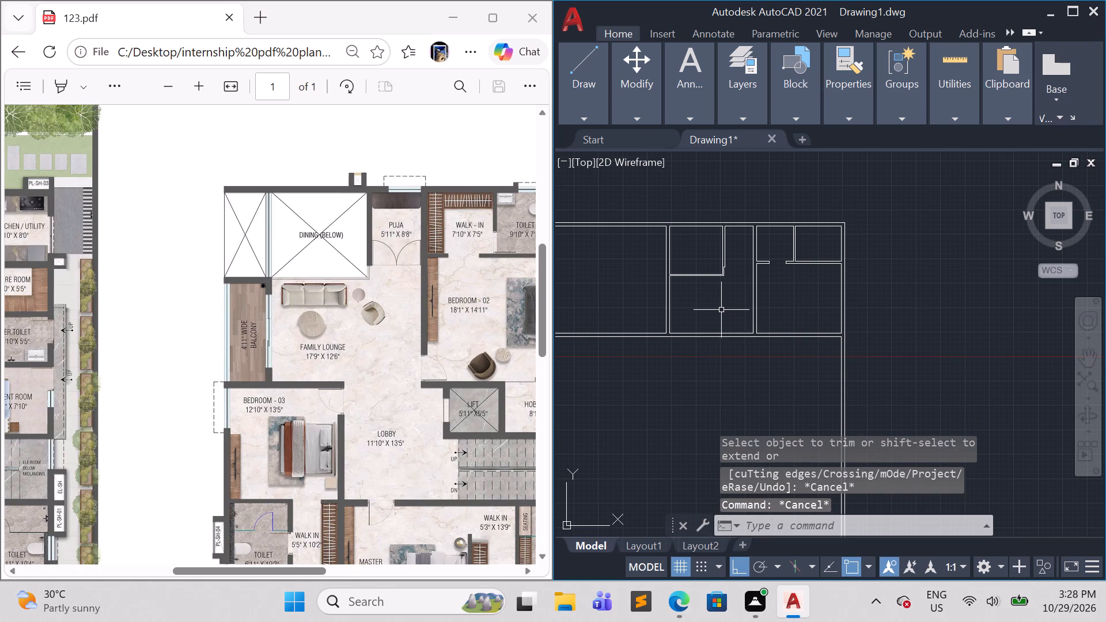
pyautogui.moveTo(721, 310); pyautogui.dragTo(861, 295, button='middle')
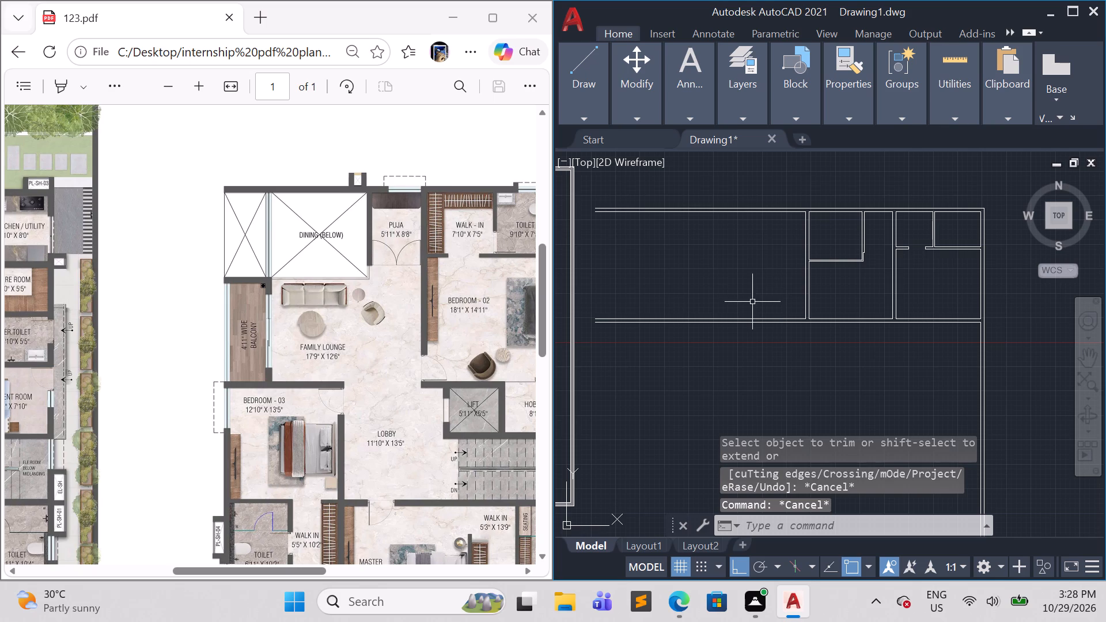
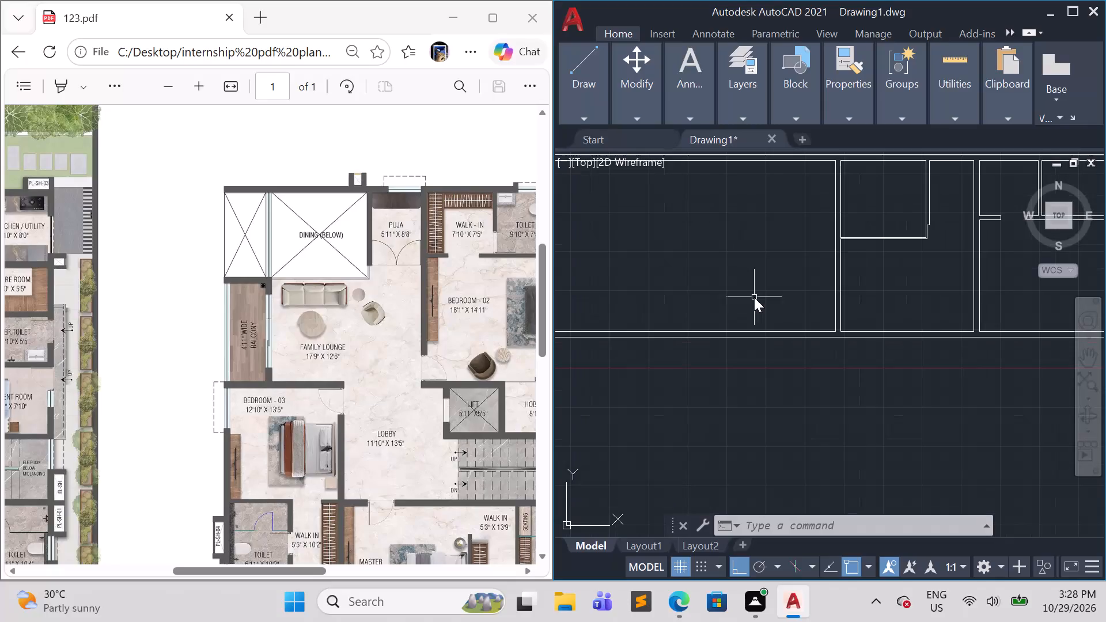
# Draw the balcony's left edge with a line 4'11" left from the Family Lounge left wall's bottom corner, then vertical between the outer top and bottom wall lines.
pyautogui.press('Return')
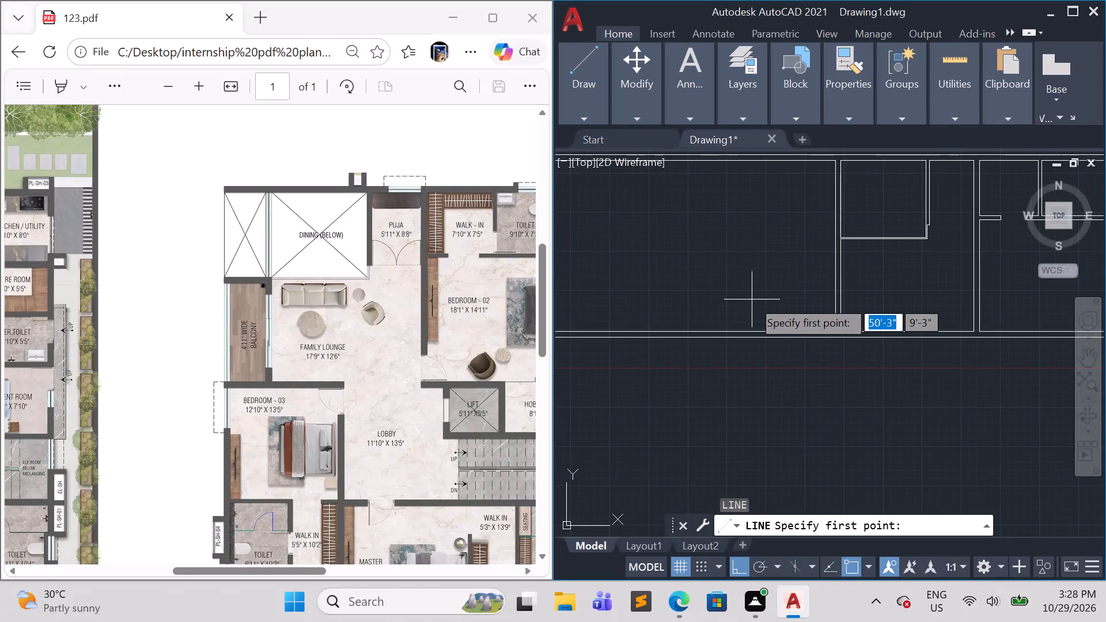
pyautogui.click(834, 328)
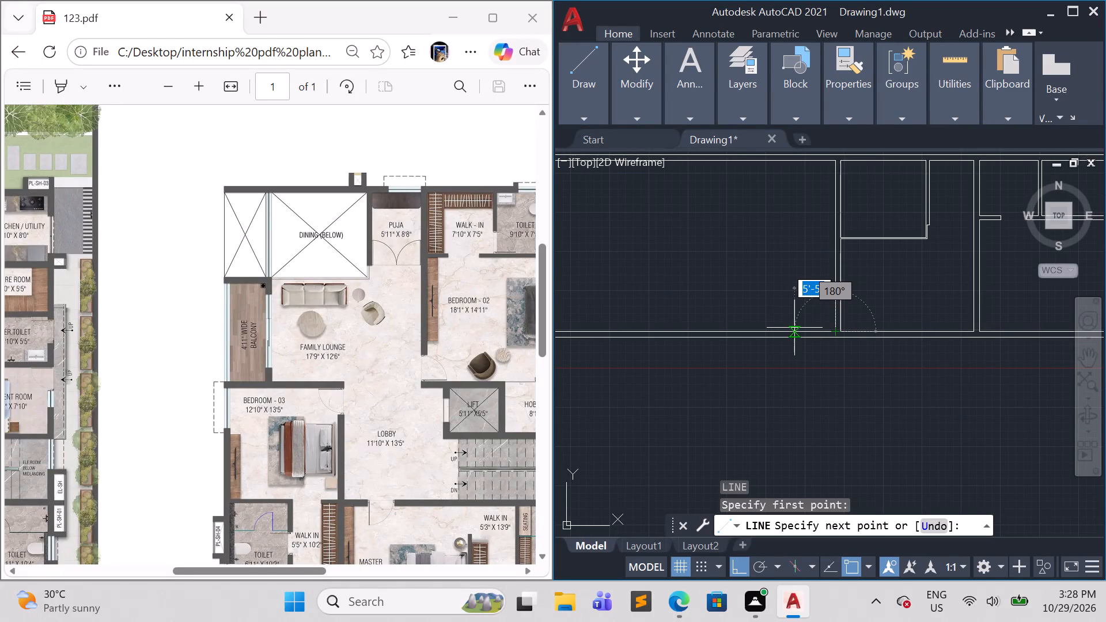
pyautogui.write("4'")
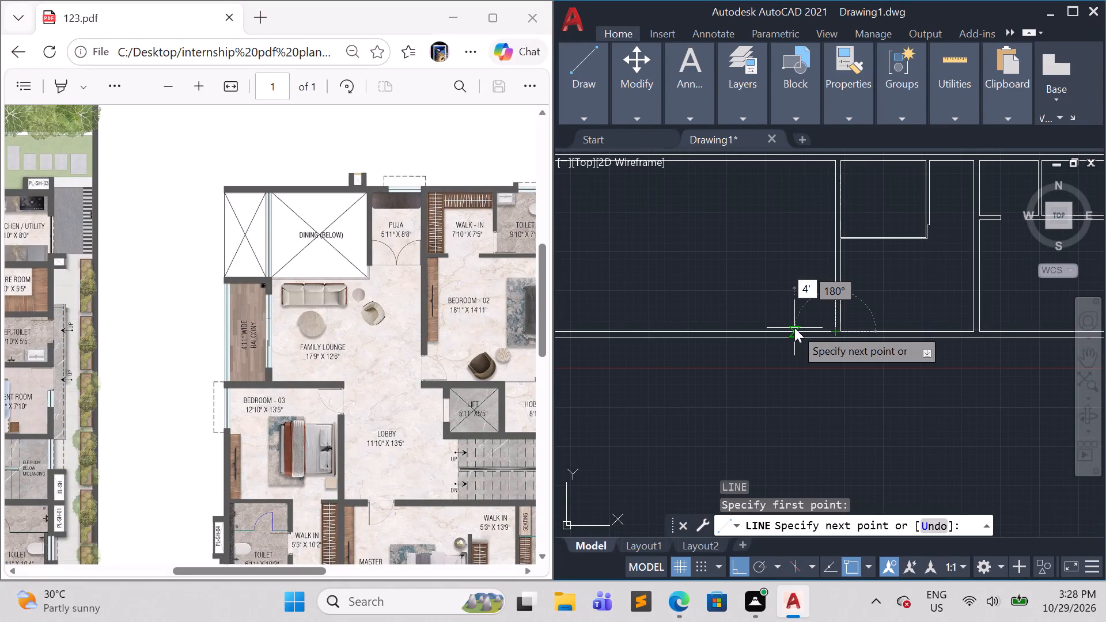
pyautogui.write('11"')
pyautogui.press('Return')
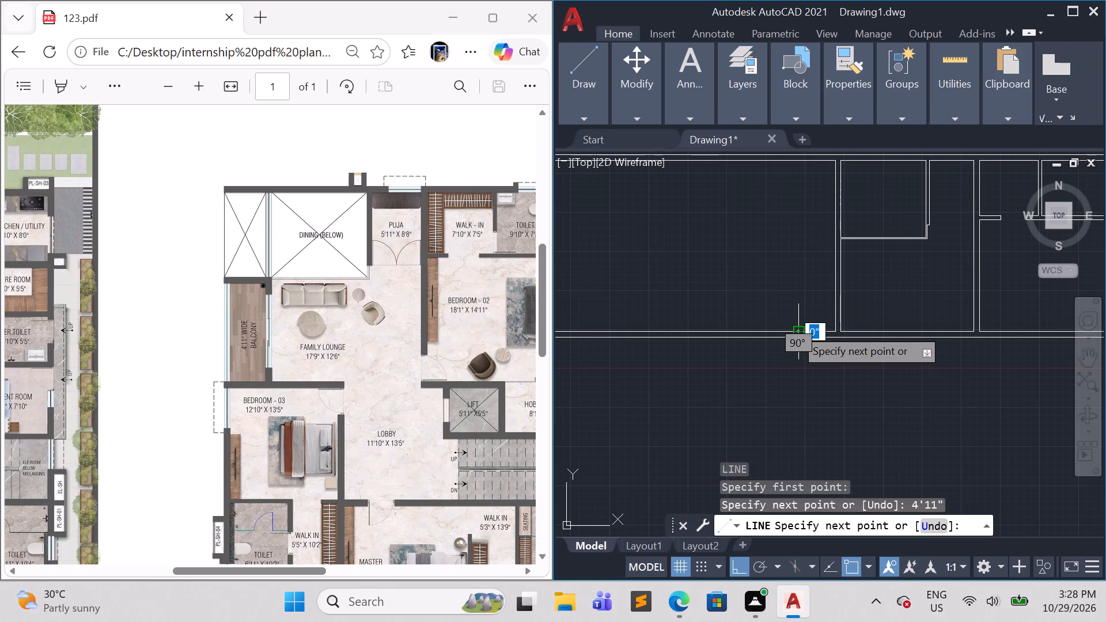
pyautogui.click(799, 333)
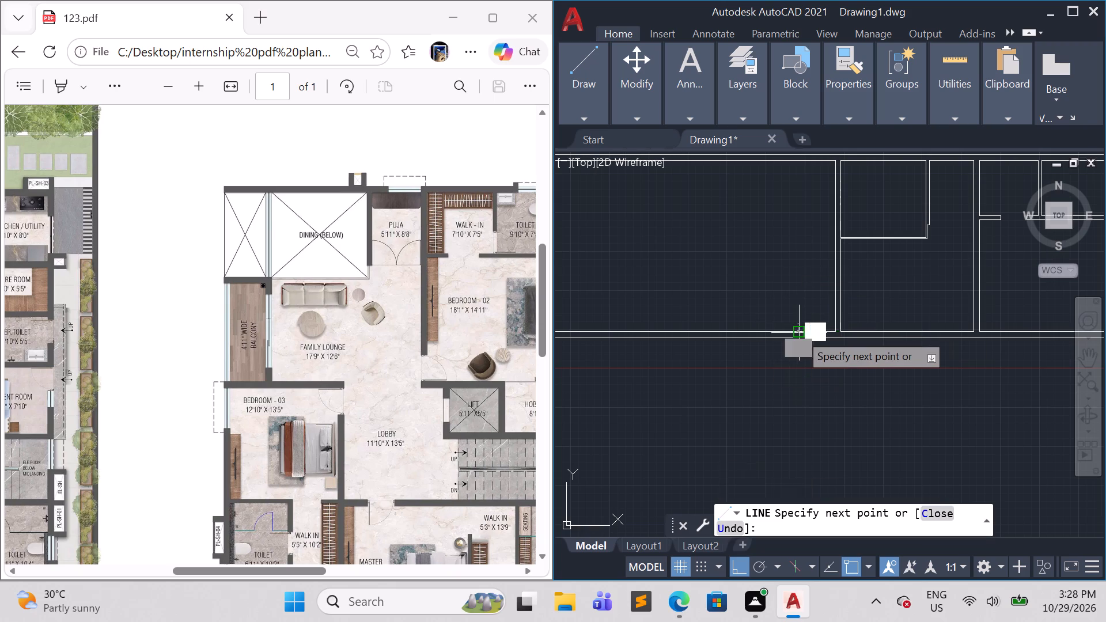
pyautogui.click(802, 164)
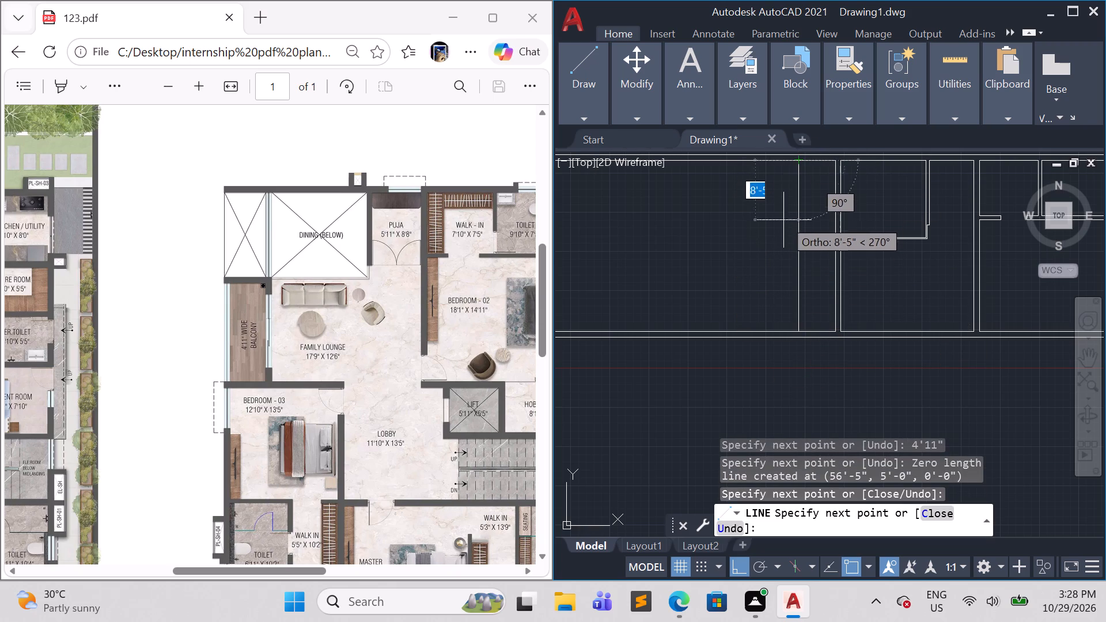
pyautogui.click(798, 152)
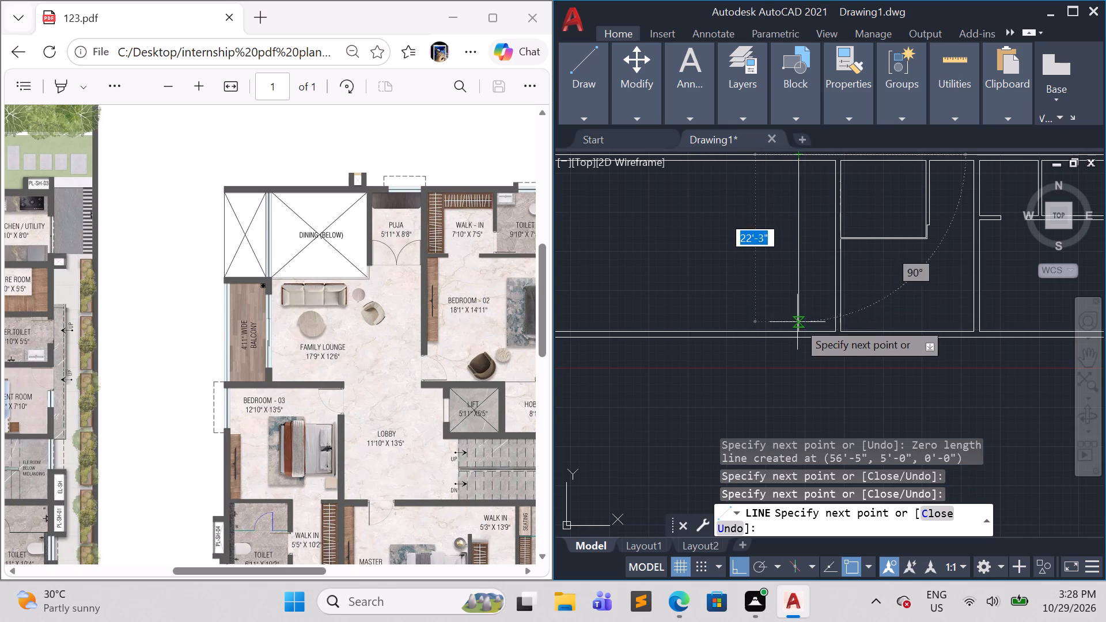
pyautogui.click(800, 337)
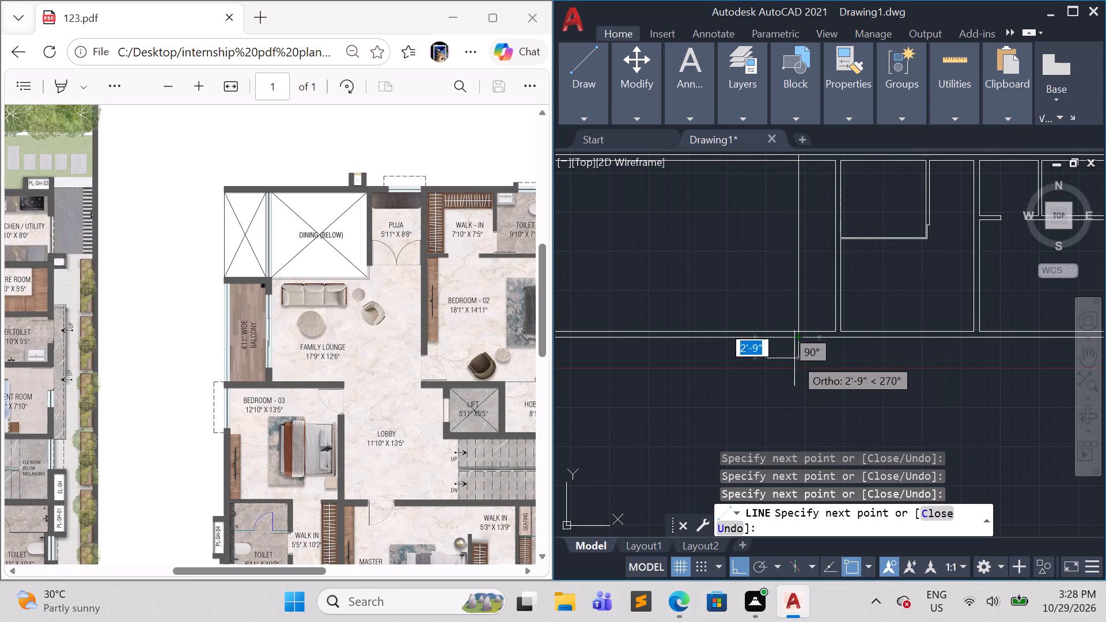
pyautogui.press('Escape')
pyautogui.press('Escape')
pyautogui.press('Escape')
# Trim the top and bottom horizontal wall lines where they extend left beyond the new balcony edge.
pyautogui.scroll(-2, 795, 384)
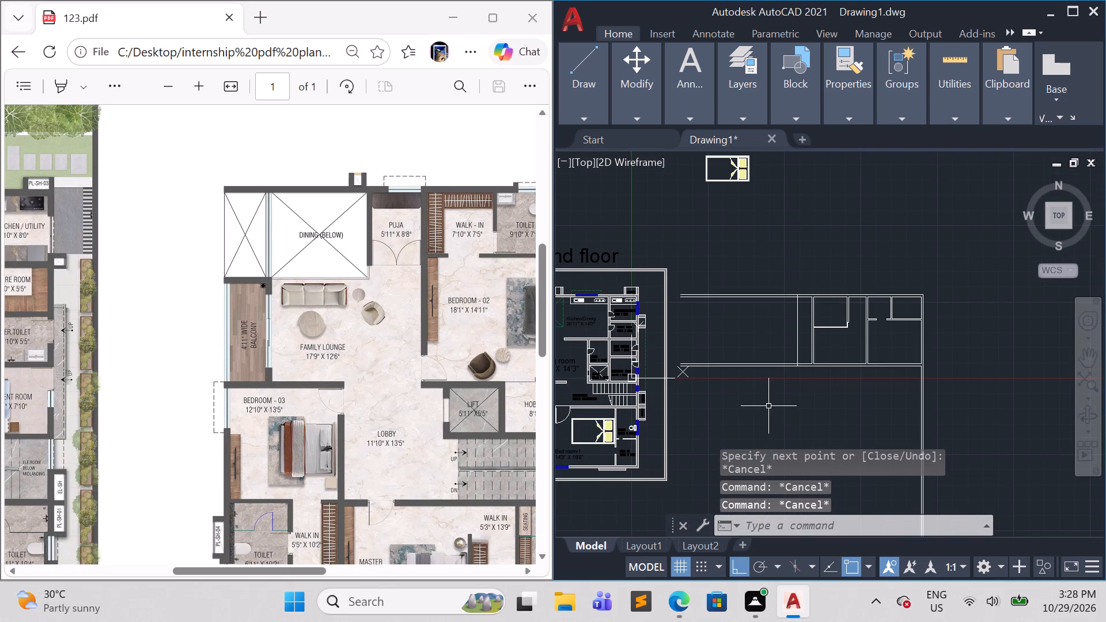
pyautogui.scroll(1, 762, 401)
pyautogui.write('tr')
pyautogui.press('Return')
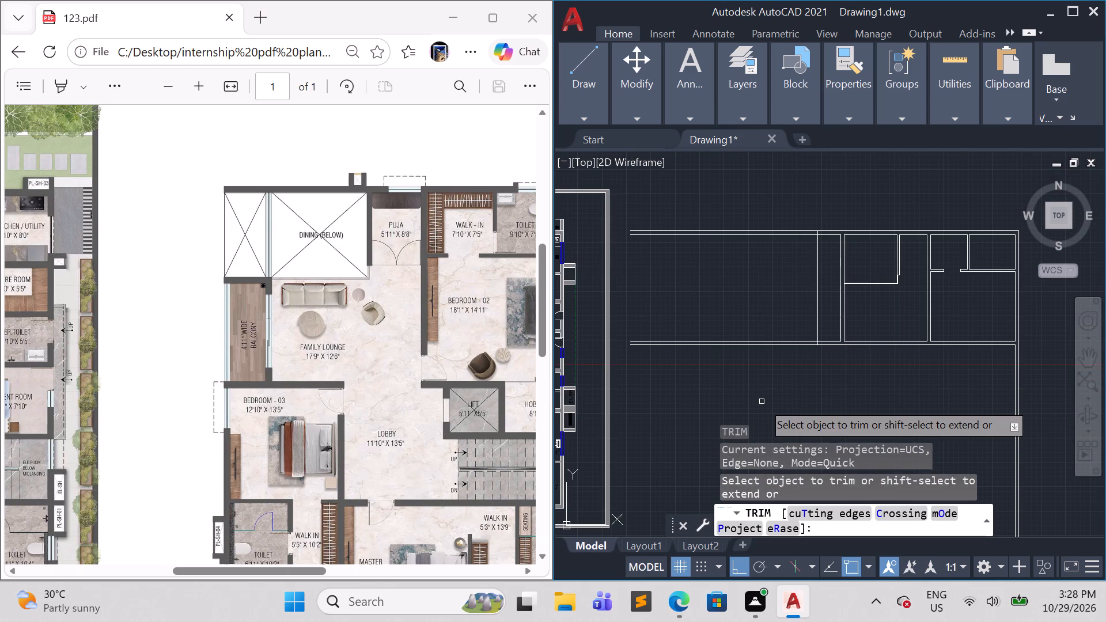
pyautogui.moveTo(767, 203); pyautogui.dragTo(691, 439)
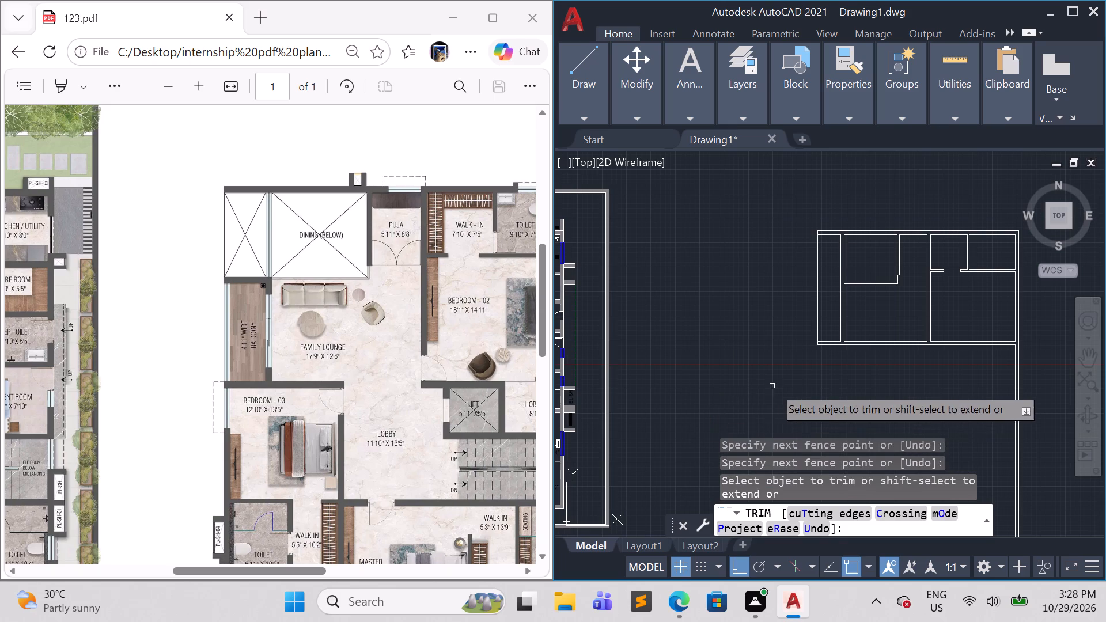
pyautogui.press('Escape')
pyautogui.press('Escape')
pyautogui.press('Escape')
pyautogui.press('Escape')
pyautogui.press('Escape')
pyautogui.press('Escape')
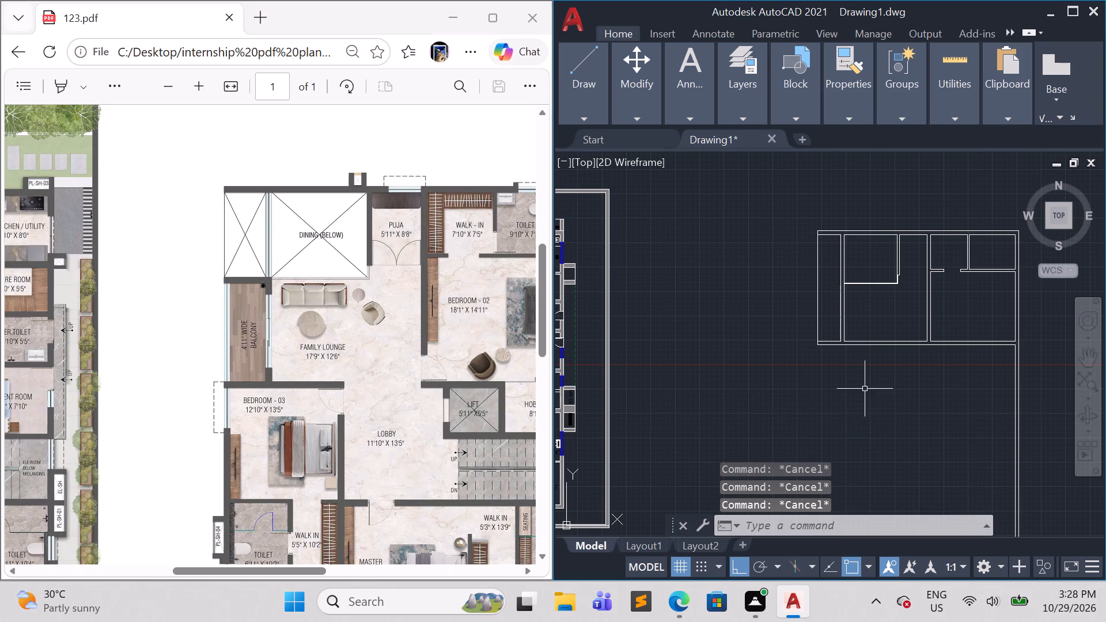
# Draw a line from the Family Lounge's left wall at the dining void edge across to the balcony edge, 9" down, and back to the wall.
pyautogui.scroll(1, 879, 317)
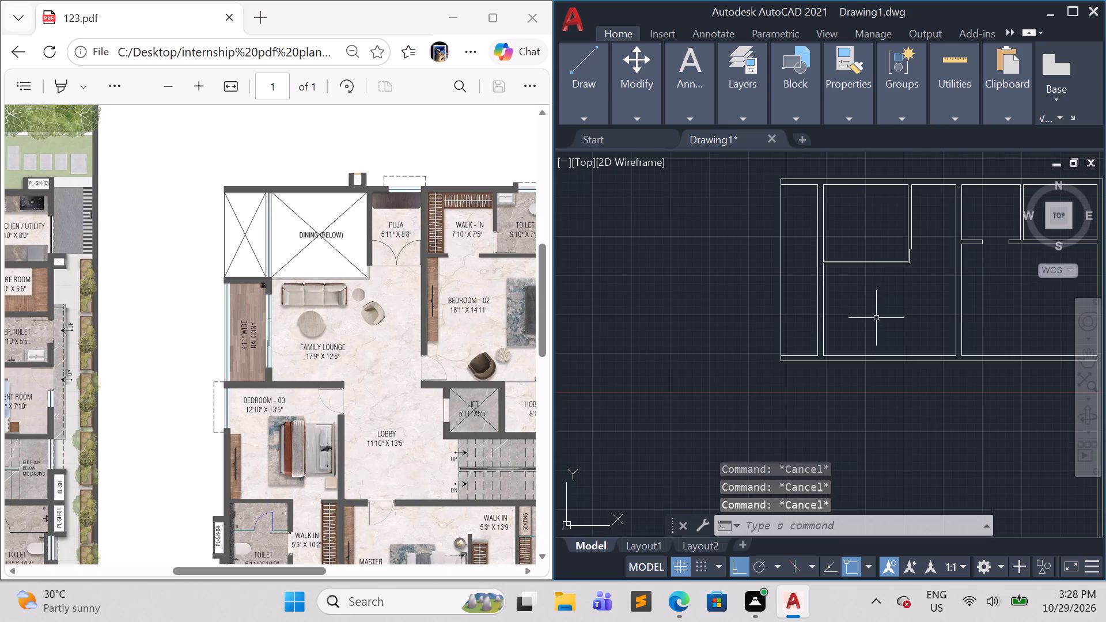
pyautogui.scroll(1, 869, 314)
pyautogui.moveTo(841, 316); pyautogui.dragTo(869, 359, button='middle')
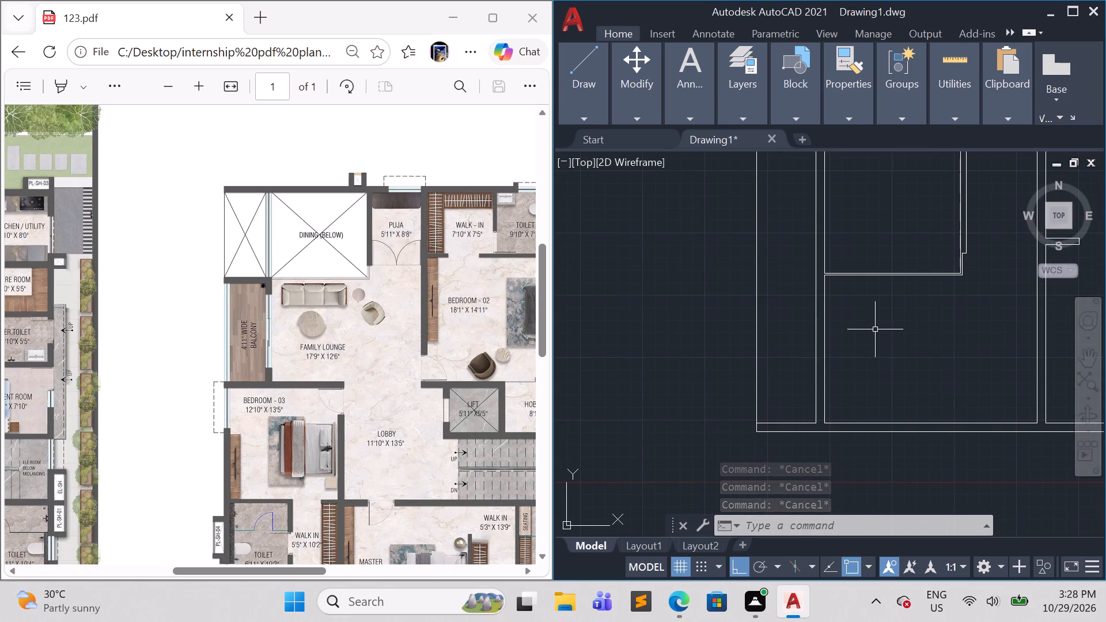
pyautogui.press('l')
pyautogui.press('Return')
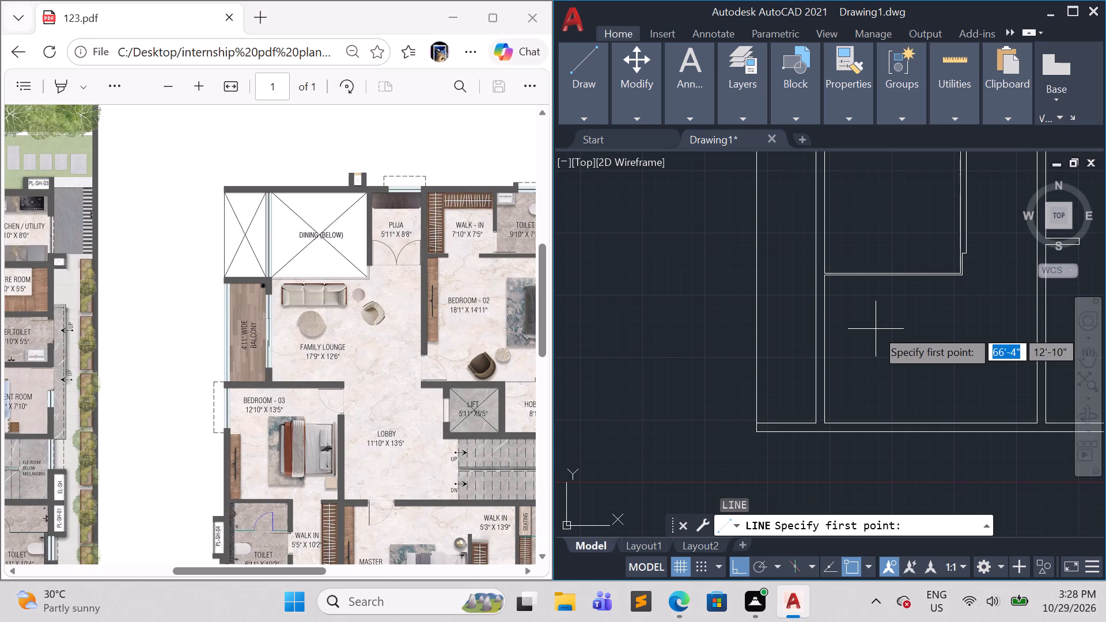
pyautogui.scroll(3, 838, 269)
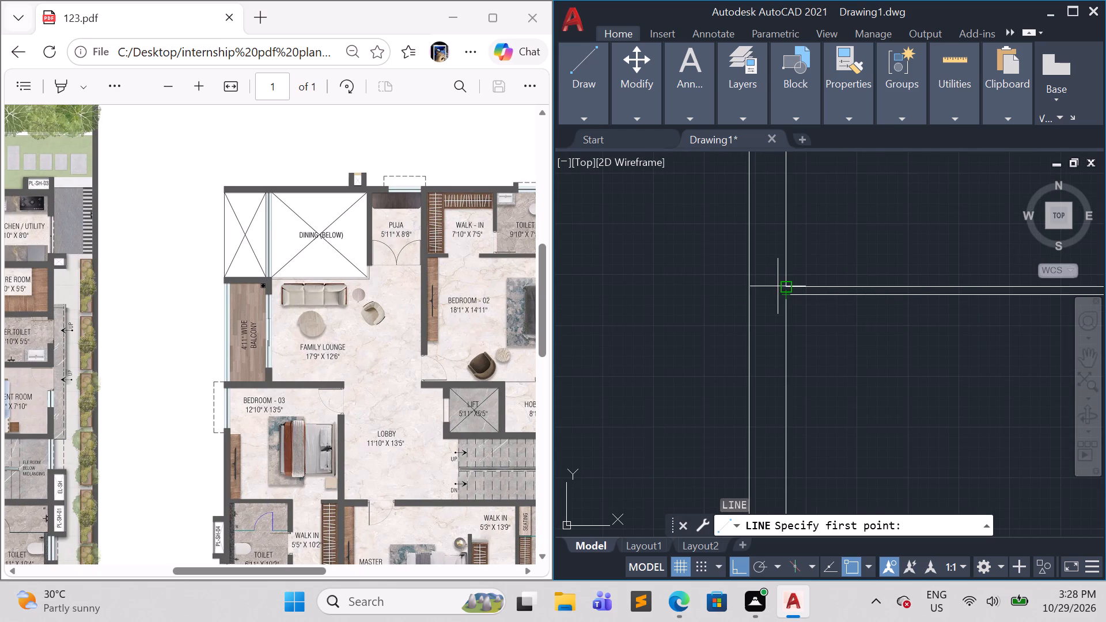
pyautogui.click(748, 287)
pyautogui.scroll(-4, 748, 287)
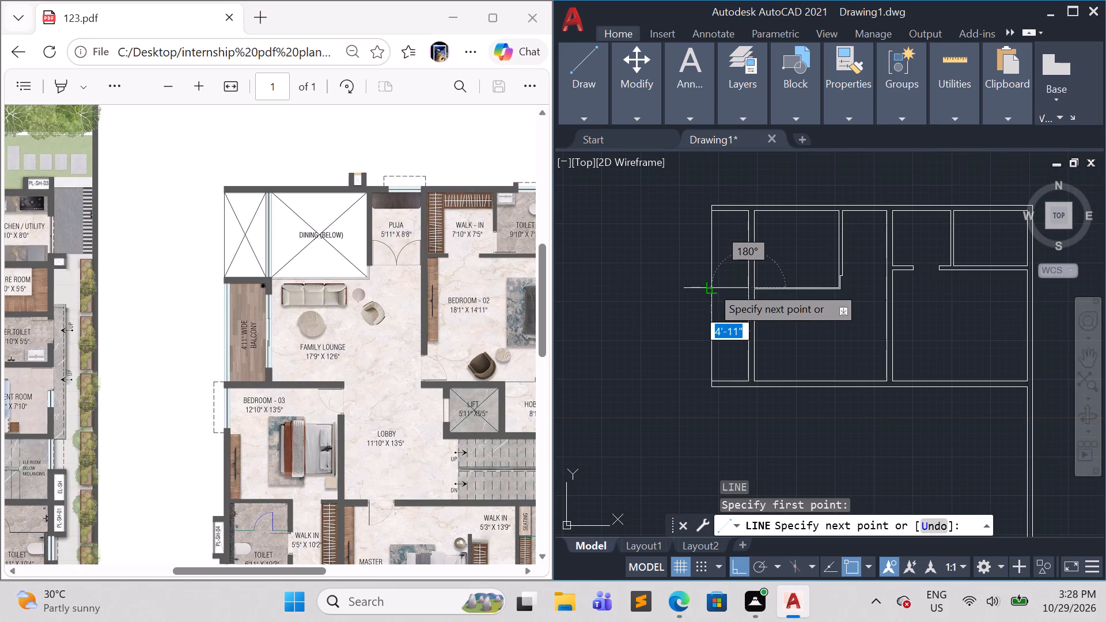
pyautogui.click(711, 286)
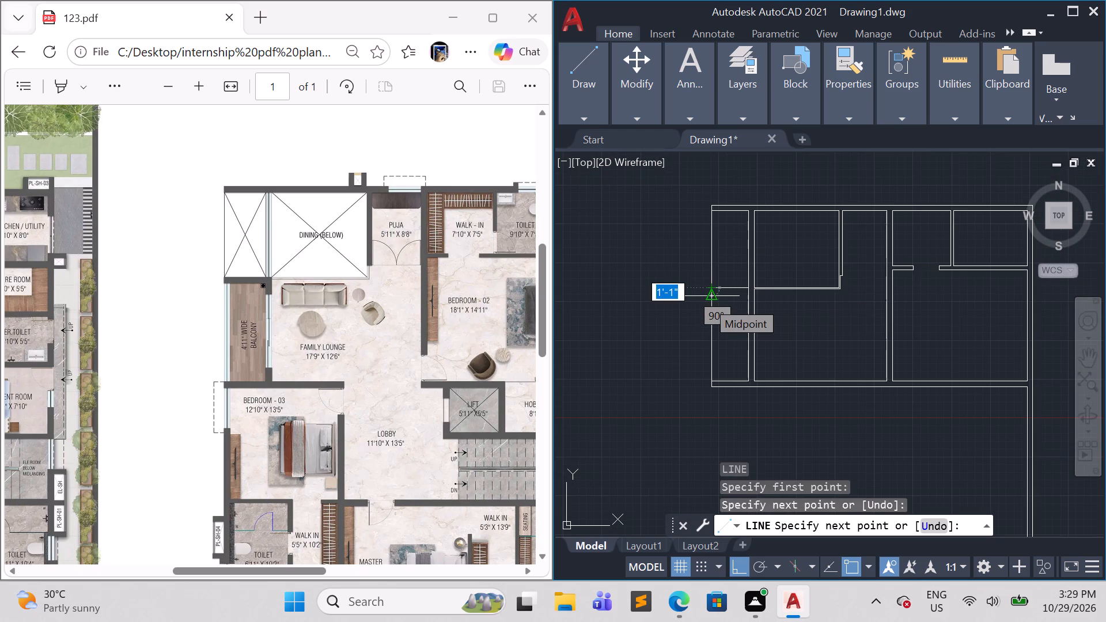
pyautogui.write('9"')
pyautogui.press('Return')
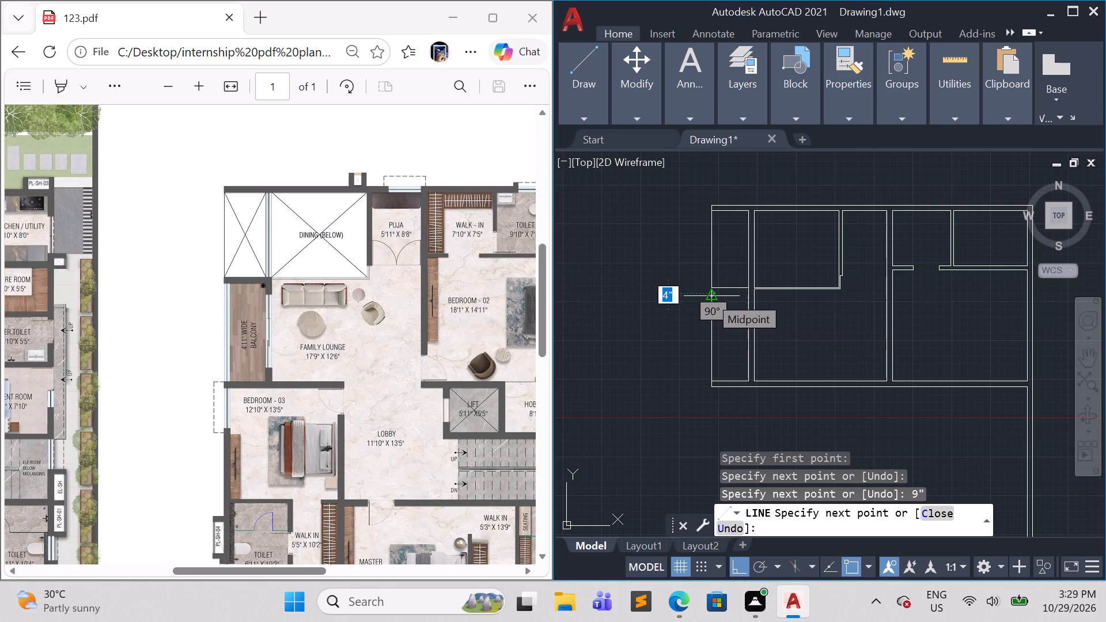
pyautogui.scroll(3, 709, 296)
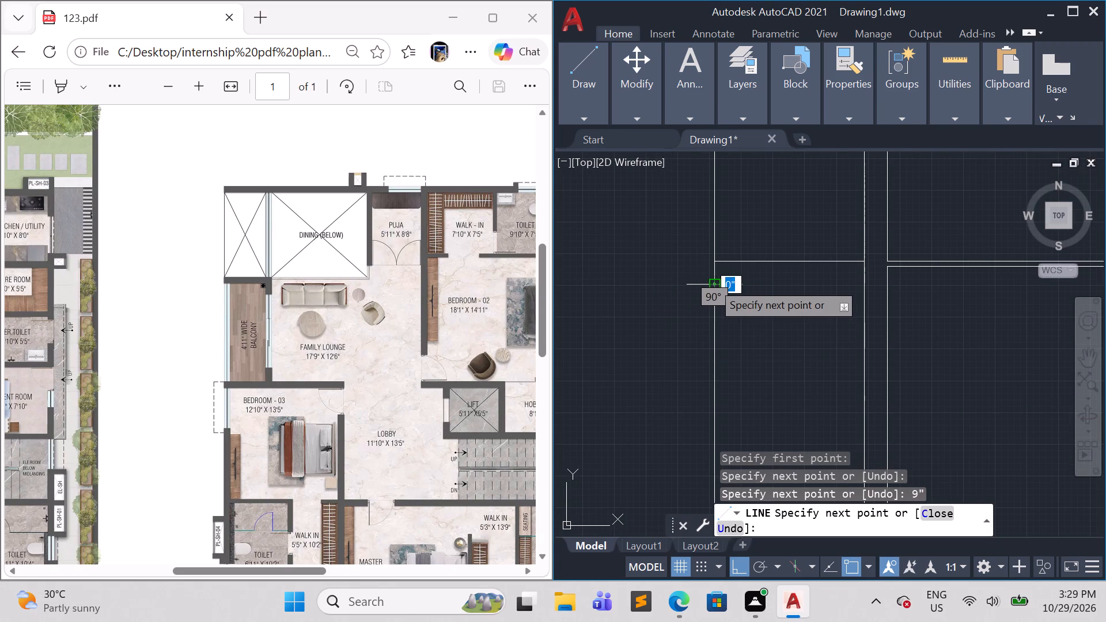
pyautogui.click(711, 282)
pyautogui.click(863, 282)
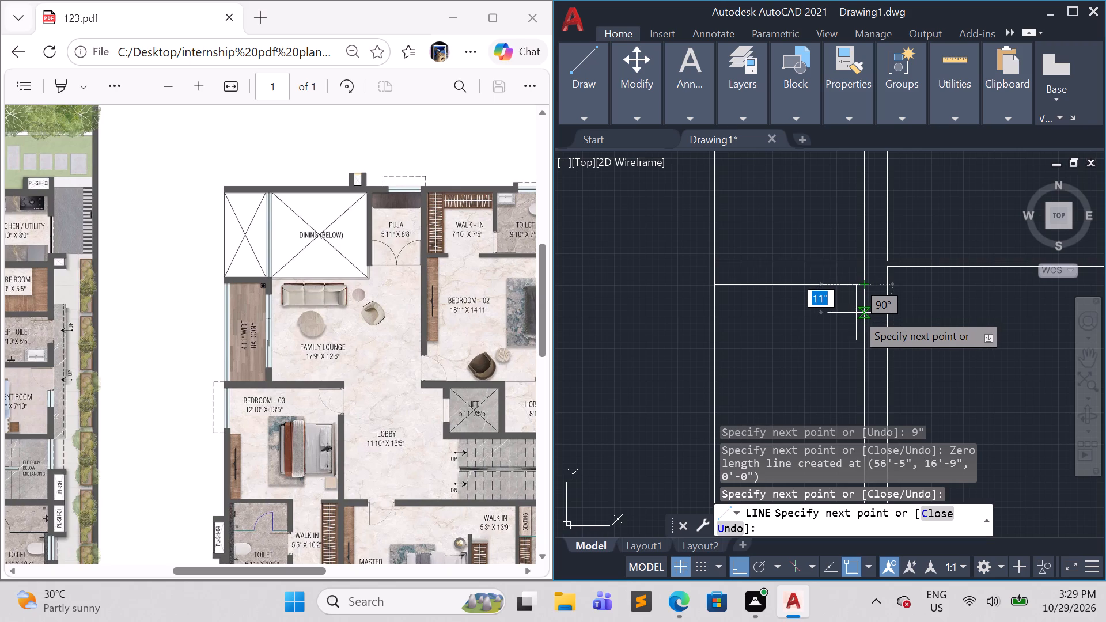
pyautogui.press('Escape')
pyautogui.press('Escape')
pyautogui.press('Escape')
pyautogui.press('Escape')
pyautogui.press('Escape')
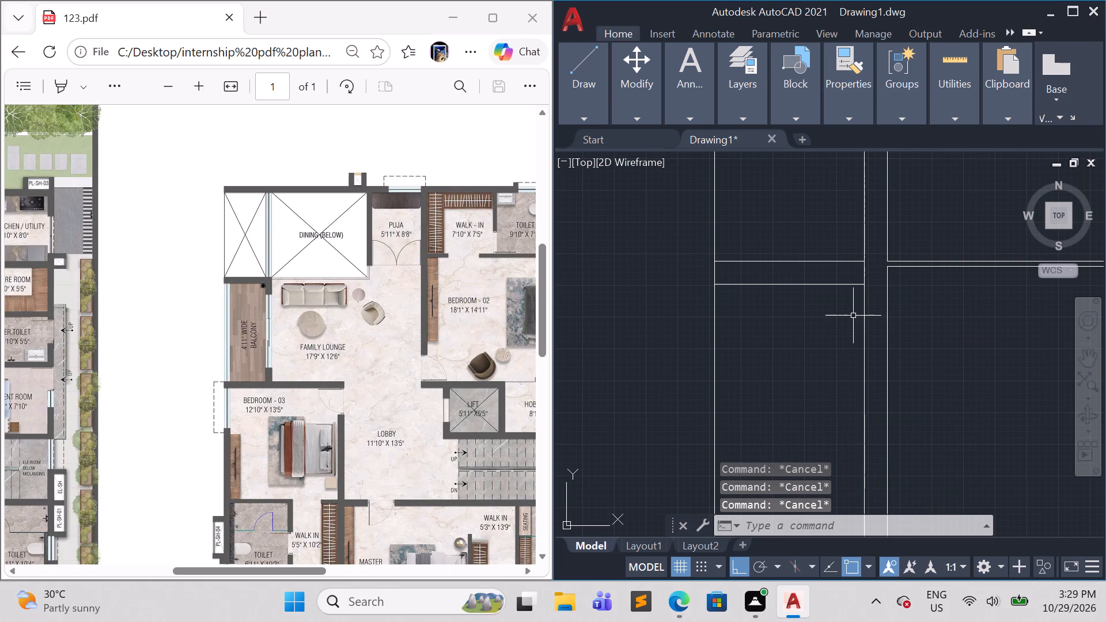
# Trim the Family Lounge left wall's outer line between the two new horizontal lines at the balcony's top.
pyautogui.write('tr')
pyautogui.press('Return')
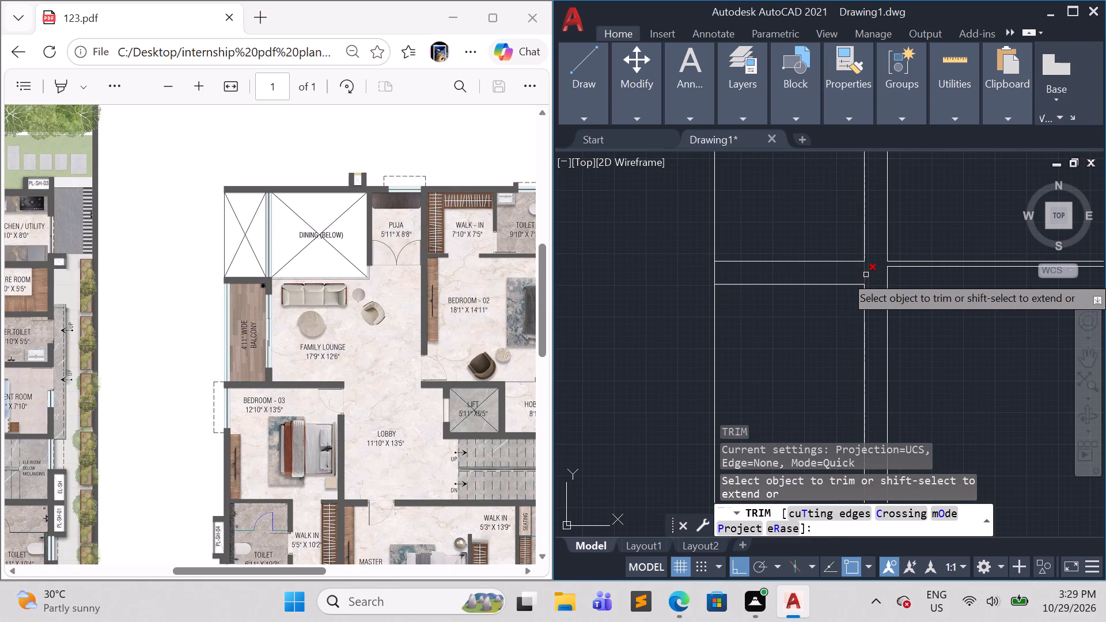
pyautogui.click(865, 274)
# Examine the lower half of the first floor in the reference PDF, from the Lobby and Bedroom-03 to the Master Bedroom and Sit-Out.
pyautogui.scroll(-4, 930, 298)
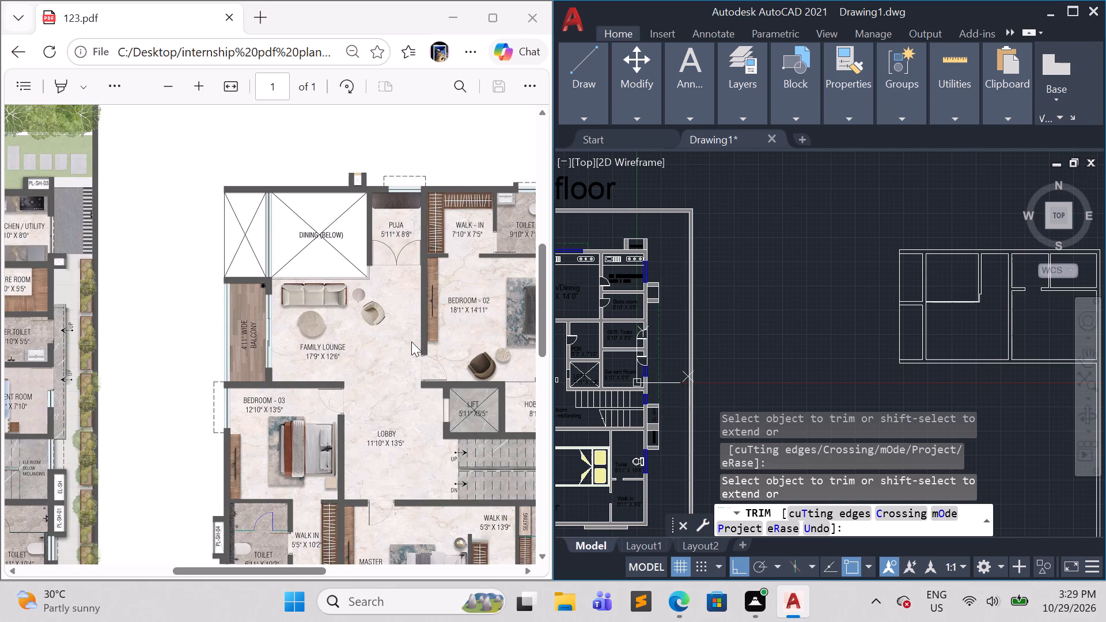
pyautogui.scroll(-1, 381, 388)
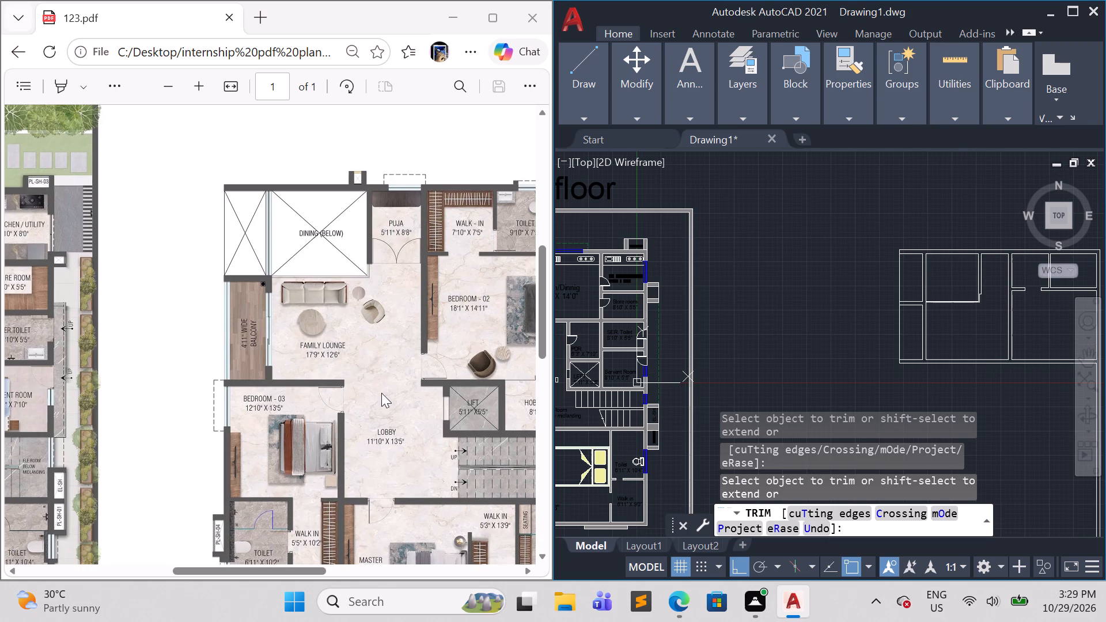
pyautogui.scroll(-1, 381, 393)
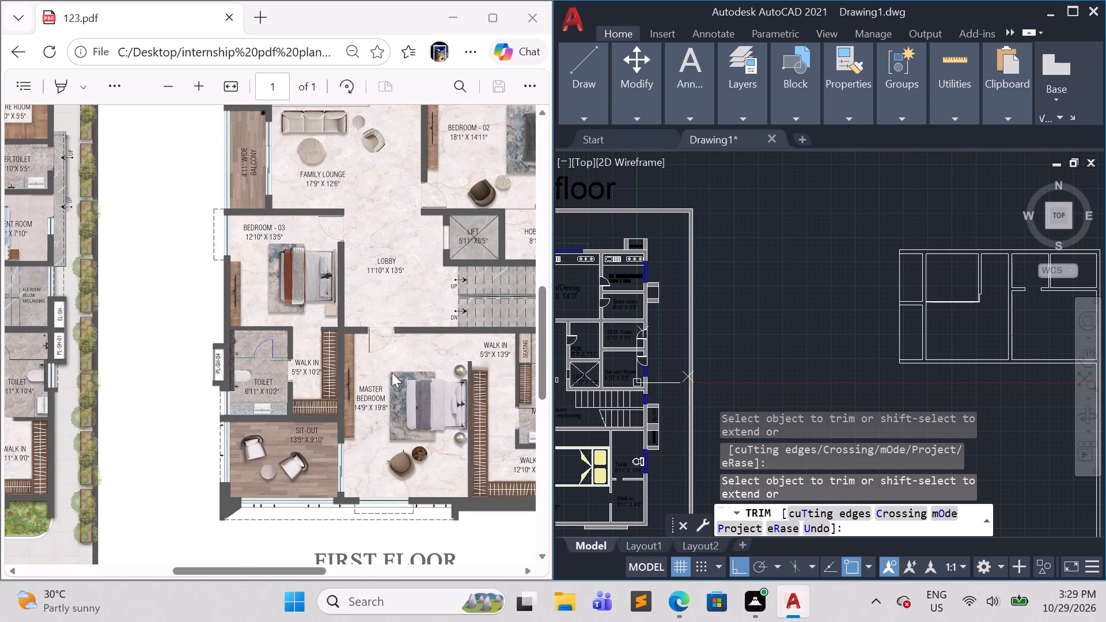
pyautogui.scroll(1, 387, 367)
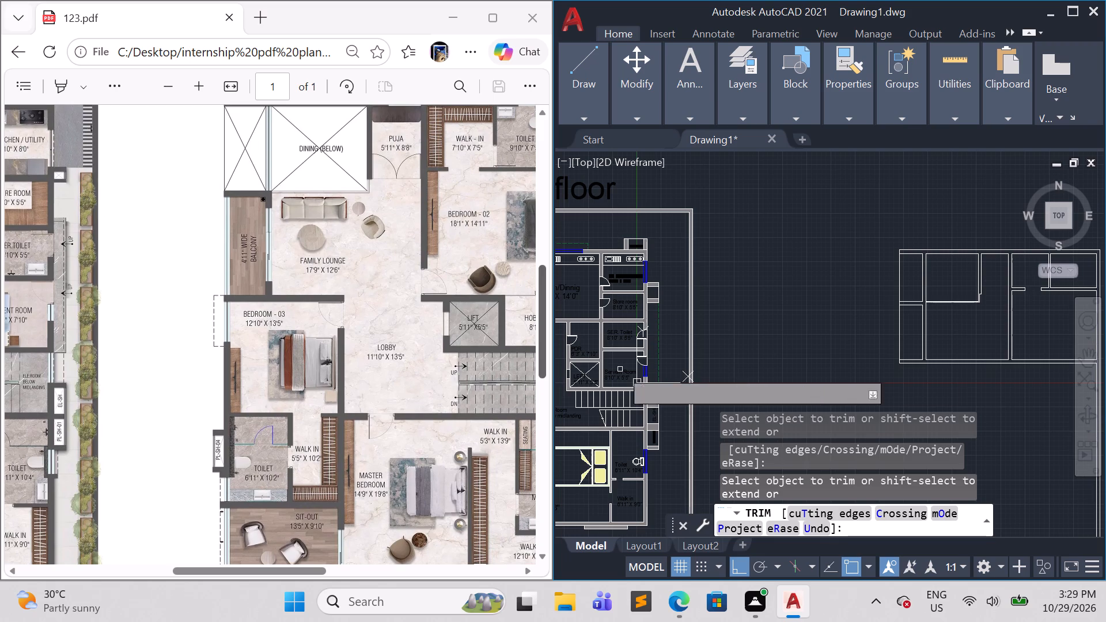
pyautogui.moveTo(1046, 409); pyautogui.dragTo(893, 345, button='middle')
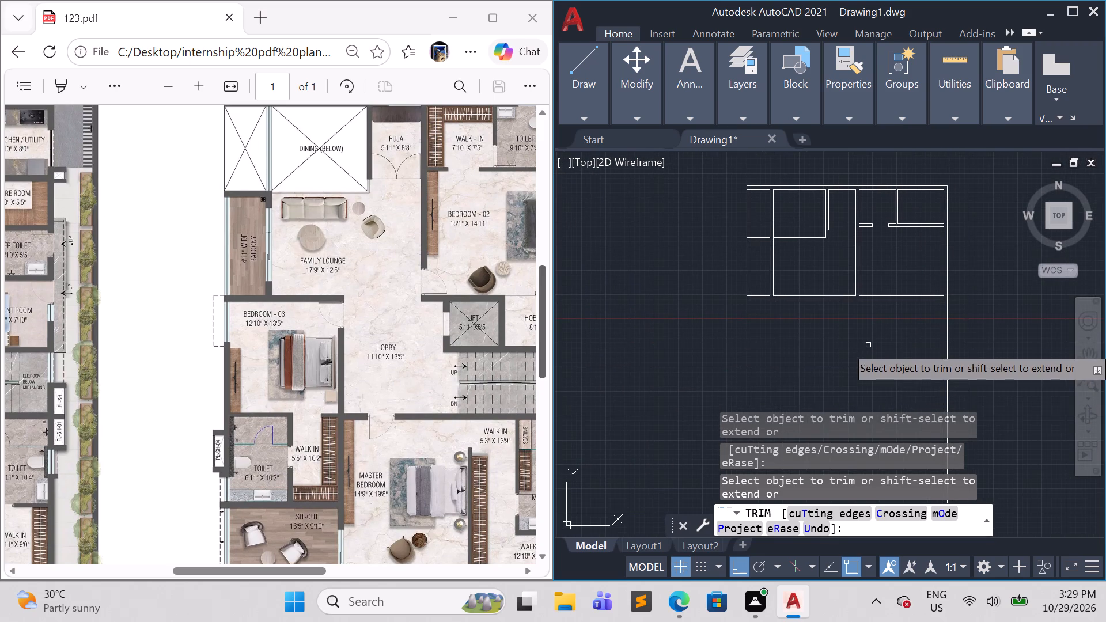
pyautogui.scroll(-1, 443, 337)
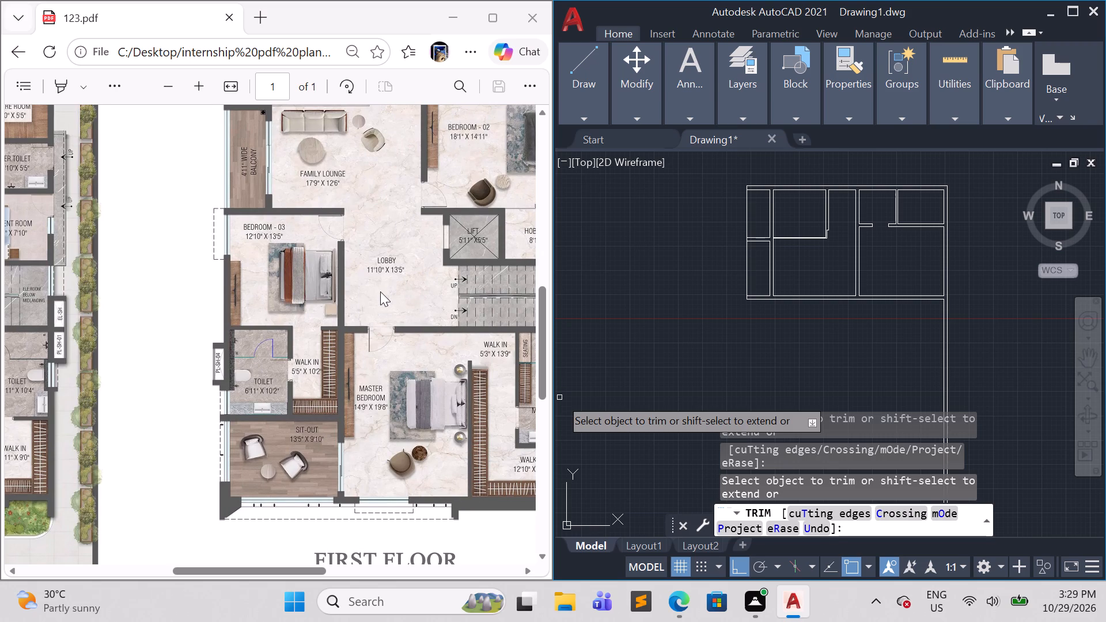
pyautogui.hscroll(-2, 380, 291)
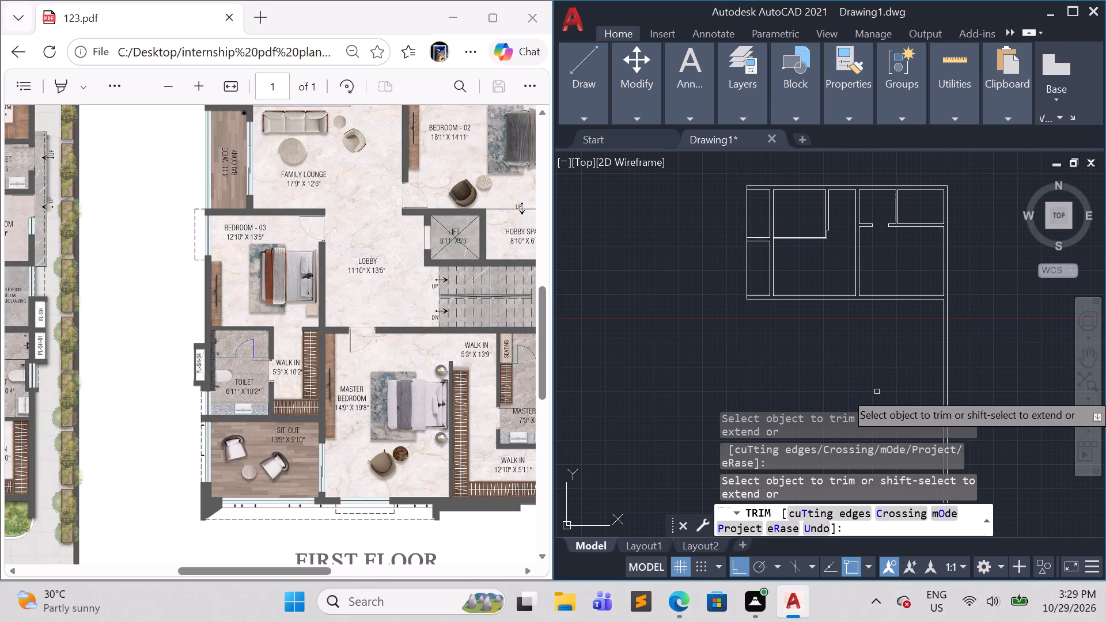
pyautogui.press('Escape')
pyautogui.press('Escape')
pyautogui.press('Escape')
pyautogui.press('Escape')
pyautogui.press('Escape')
pyautogui.press('Escape')
pyautogui.press('Escape')
pyautogui.press('Escape')
pyautogui.press('Escape')
pyautogui.press('Escape')
pyautogui.press('Escape')
pyautogui.press('Escape')
pyautogui.press('Escape')
pyautogui.press('Escape')
pyautogui.press('Escape')
pyautogui.press('Escape')
pyautogui.press('Escape')
pyautogui.press('Escape')
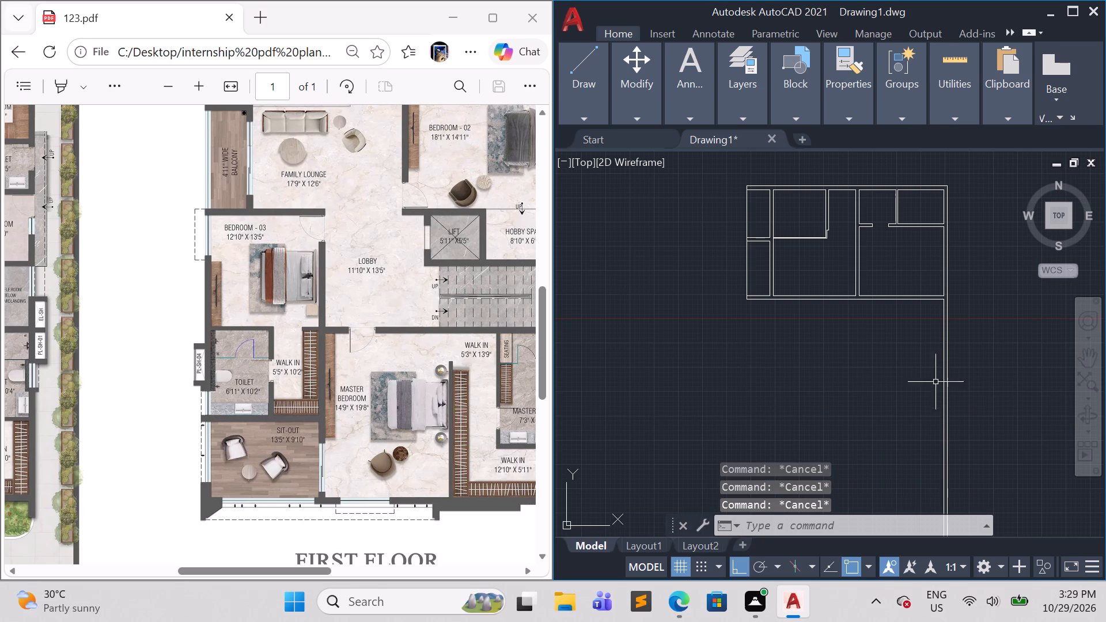
# Copy the right outer wall's inner vertical line to the left end of the horizontal wall below the balcony and Family Lounge.
pyautogui.click(942, 373)
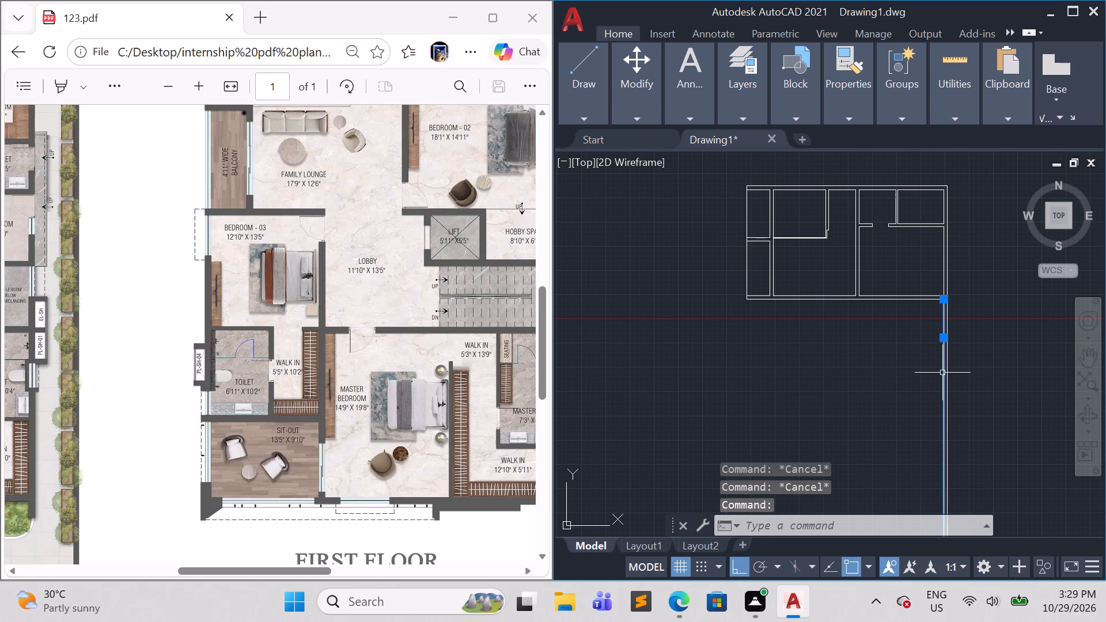
pyautogui.write('co')
pyautogui.press('Return')
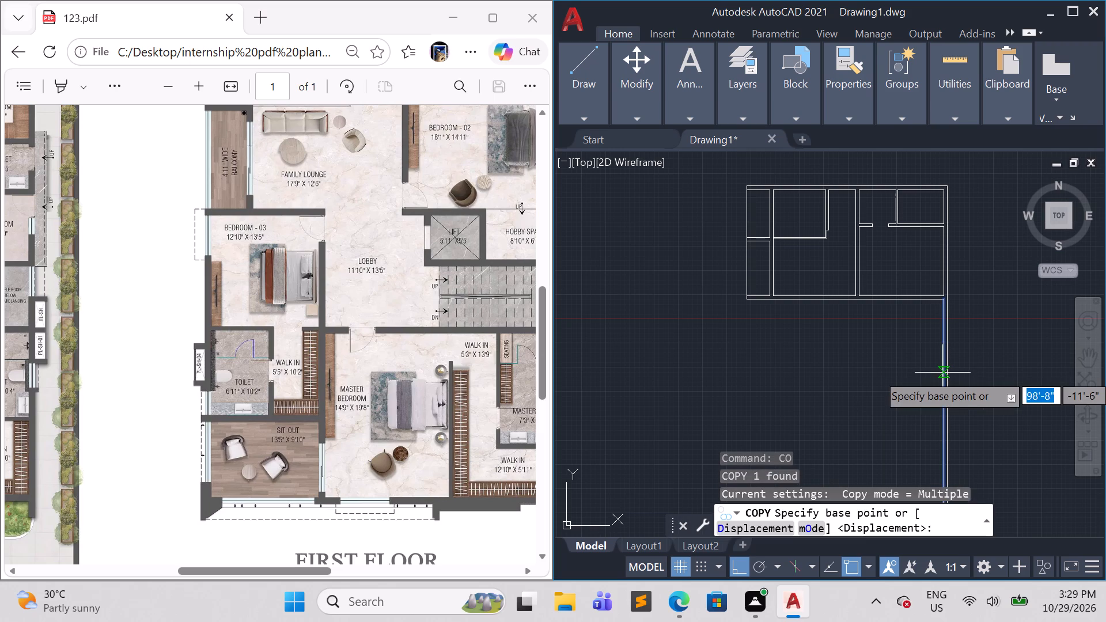
pyautogui.click(943, 303)
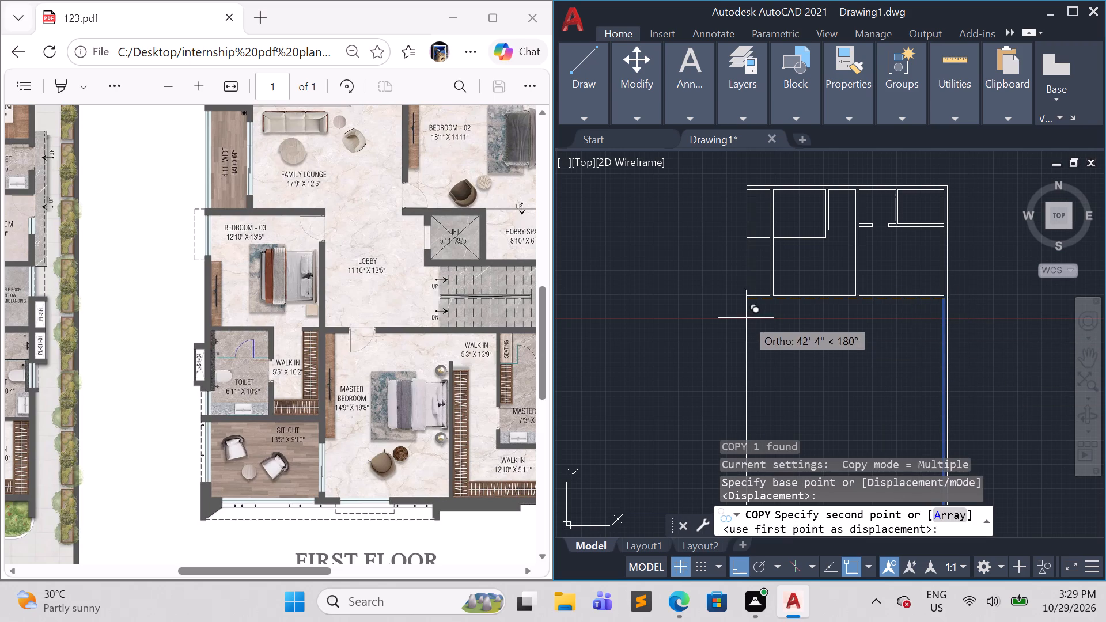
pyautogui.click(747, 303)
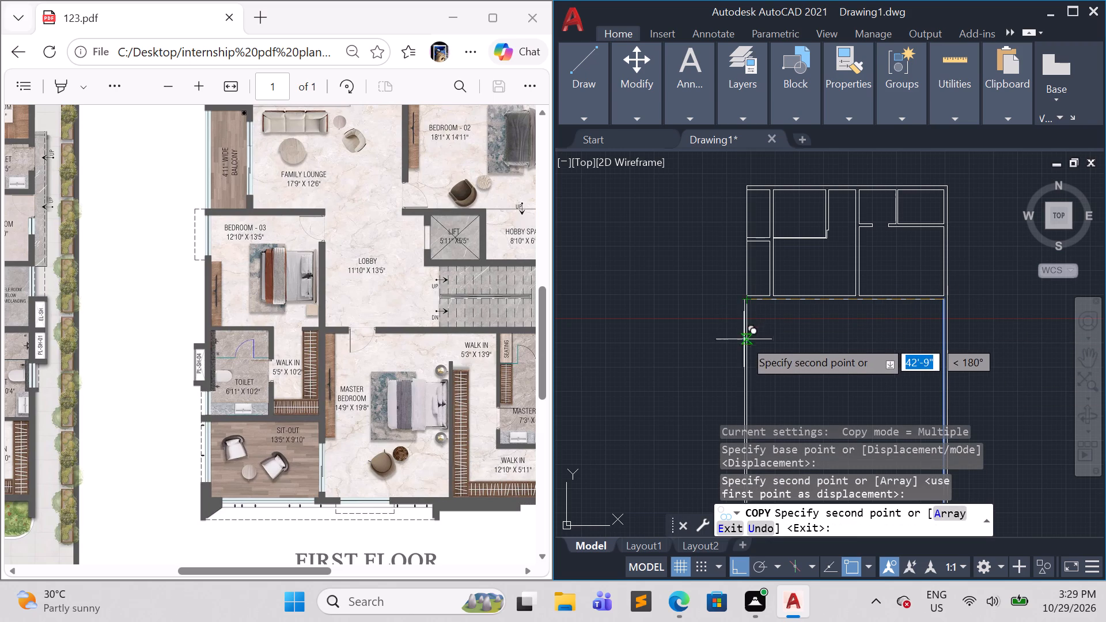
pyautogui.press('Escape')
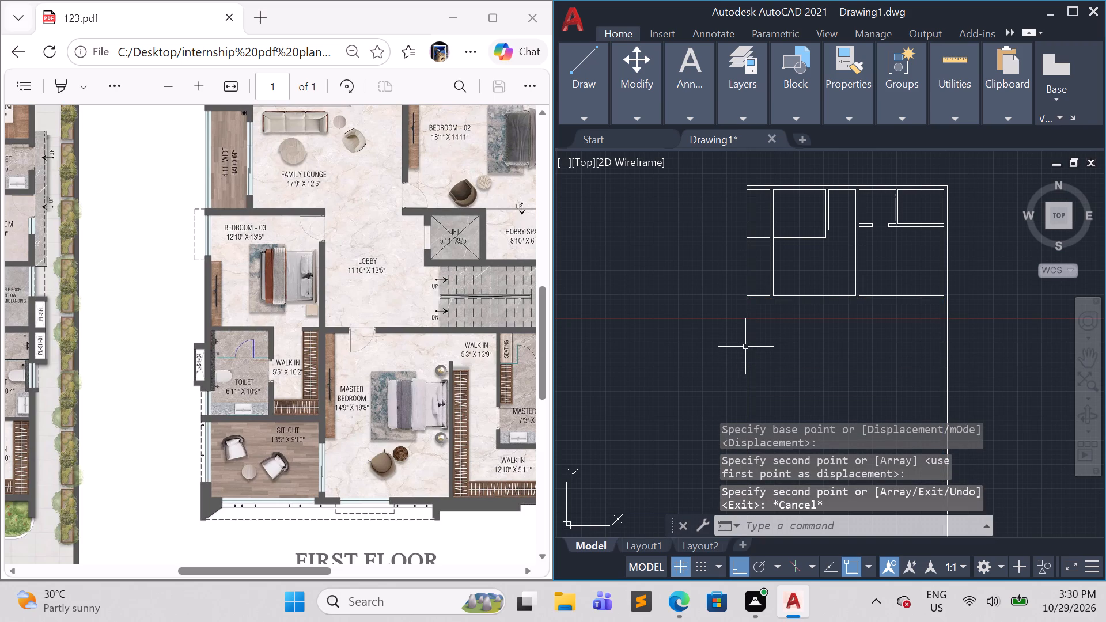
# Offset the copied left wall line 9" inward to give the lower rooms' left wall its thickness.
pyautogui.click(745, 347)
pyautogui.press('o')
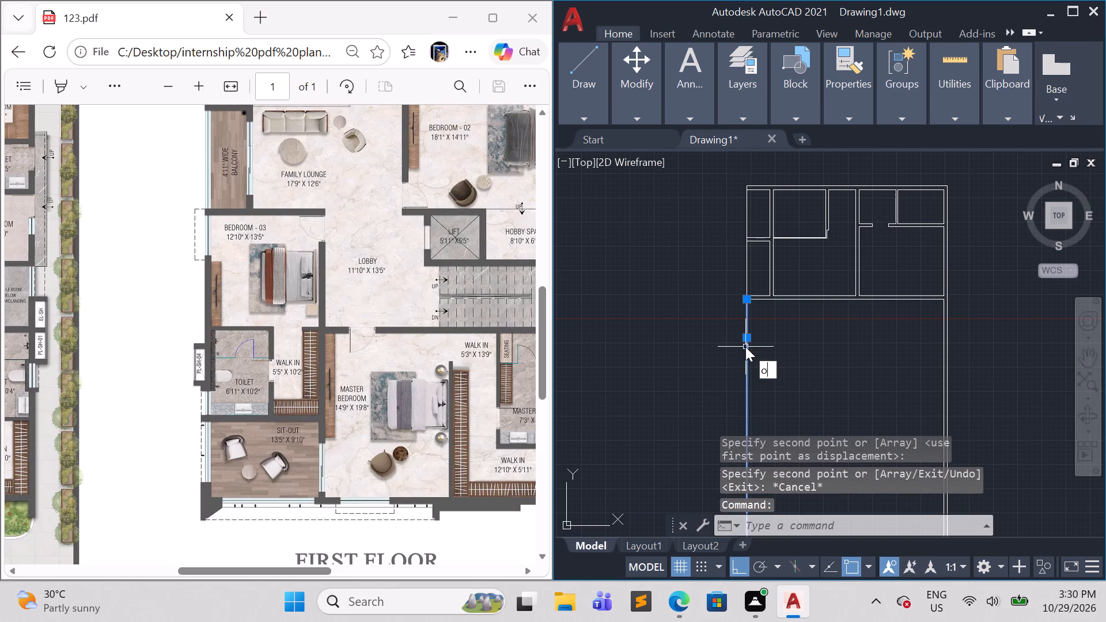
pyautogui.press('Return')
pyautogui.press('9')
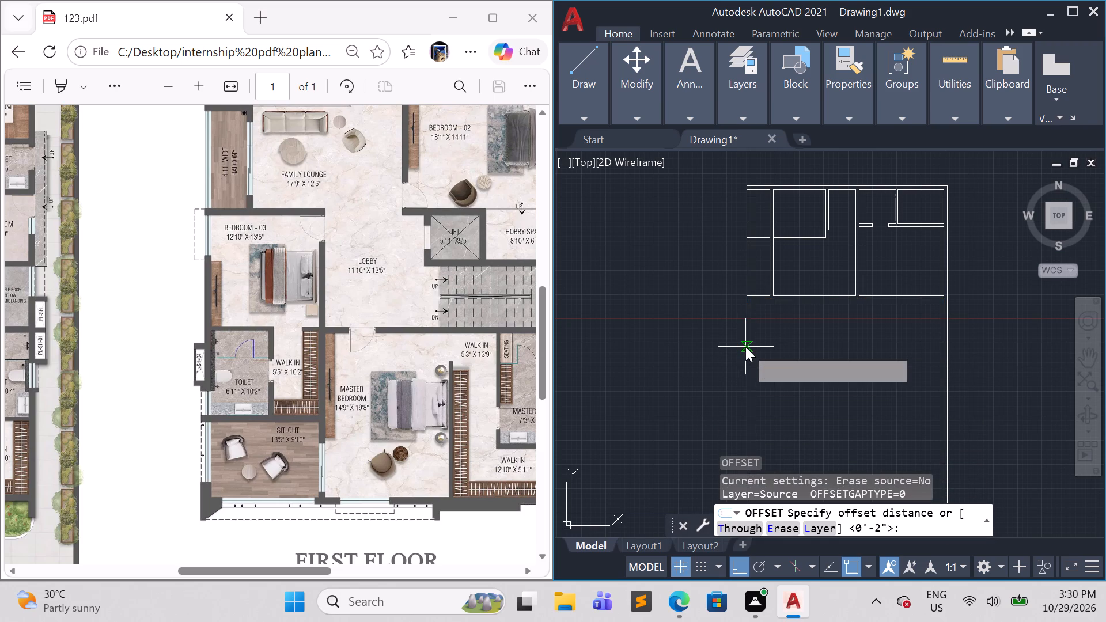
pyautogui.hotkey('shift', '"')
pyautogui.press('Return')
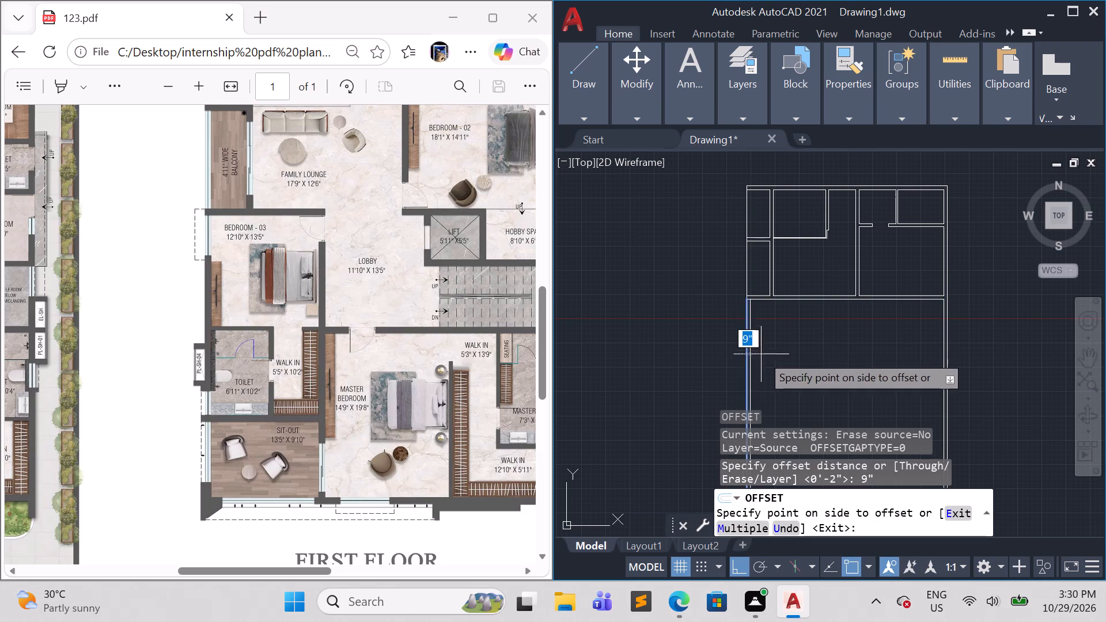
pyautogui.click(767, 358)
pyautogui.press('Escape')
pyautogui.press('Escape')
pyautogui.press('Escape')
pyautogui.press('Escape')
pyautogui.press('Escape')
pyautogui.press('Escape')
pyautogui.press('Escape')
pyautogui.press('Escape')
pyautogui.press('Escape')
pyautogui.press('Escape')
pyautogui.press('Escape')
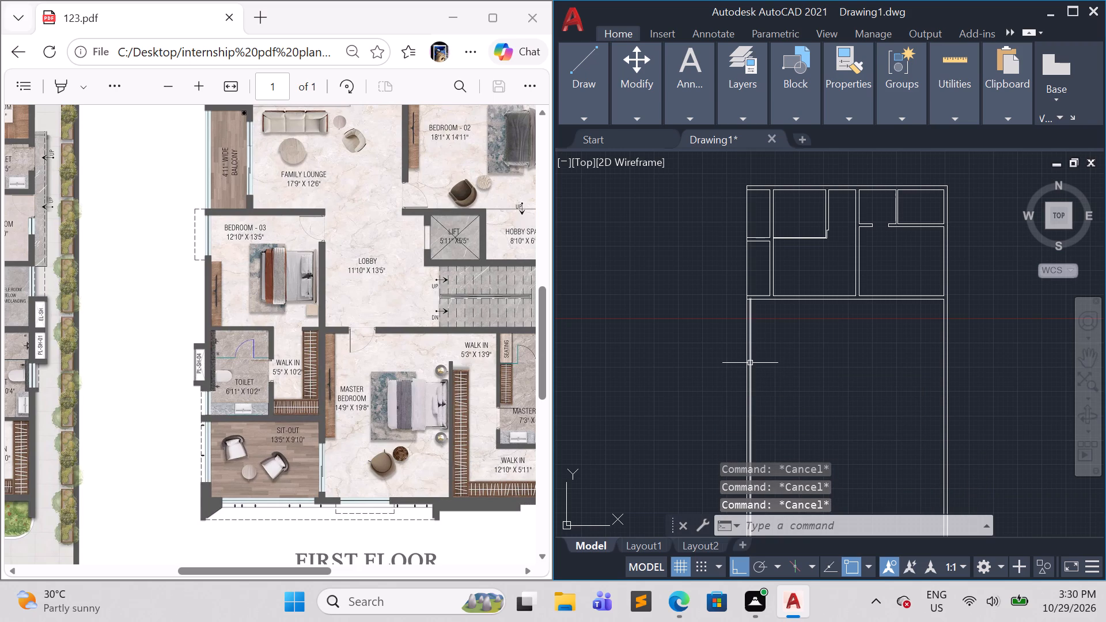
# Offset the left wall's inner line 12'10" to the right for Bedroom-03's width.
pyautogui.click(750, 356)
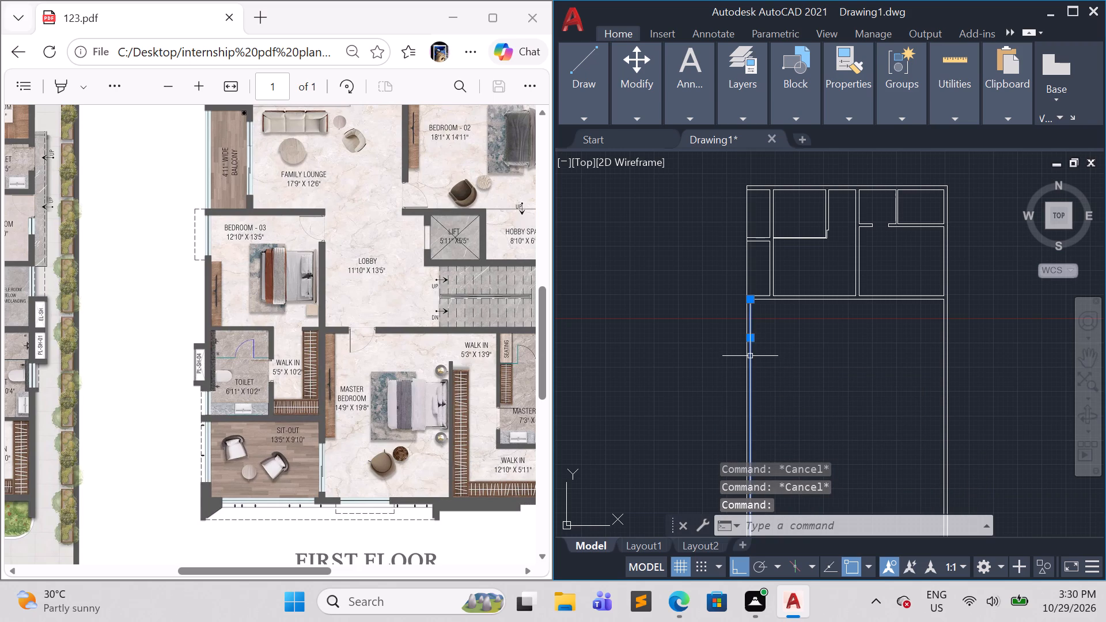
pyautogui.press('1')
pyautogui.press('BackSpace')
pyautogui.press('o')
pyautogui.press('Return')
pyautogui.write("12'10")
pyautogui.hotkey('shift', '"')
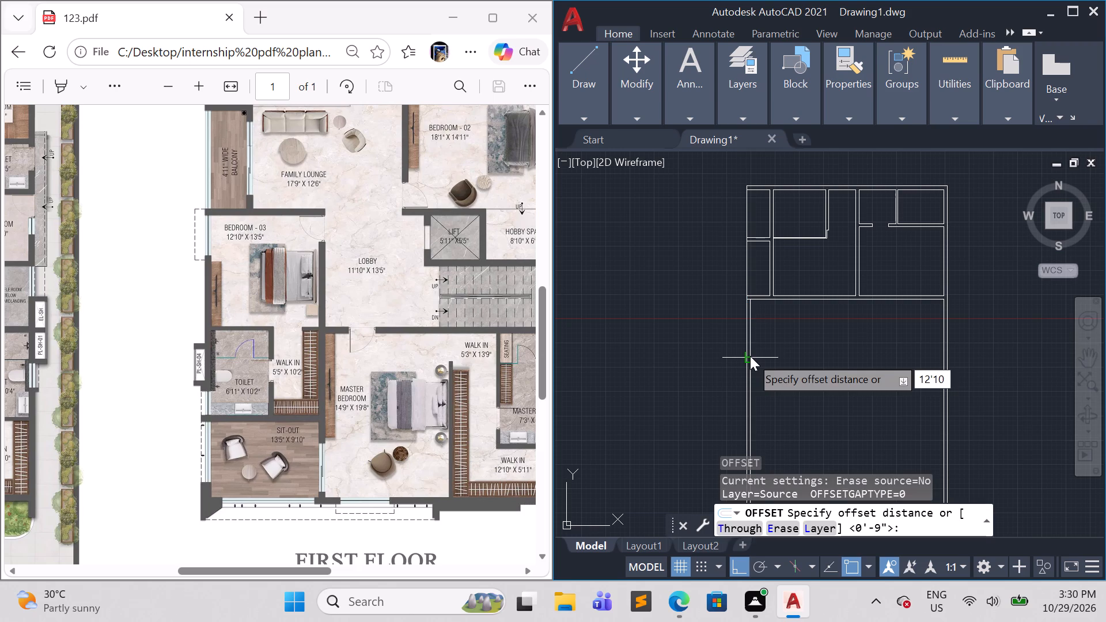
pyautogui.press('Return')
pyautogui.click(819, 377)
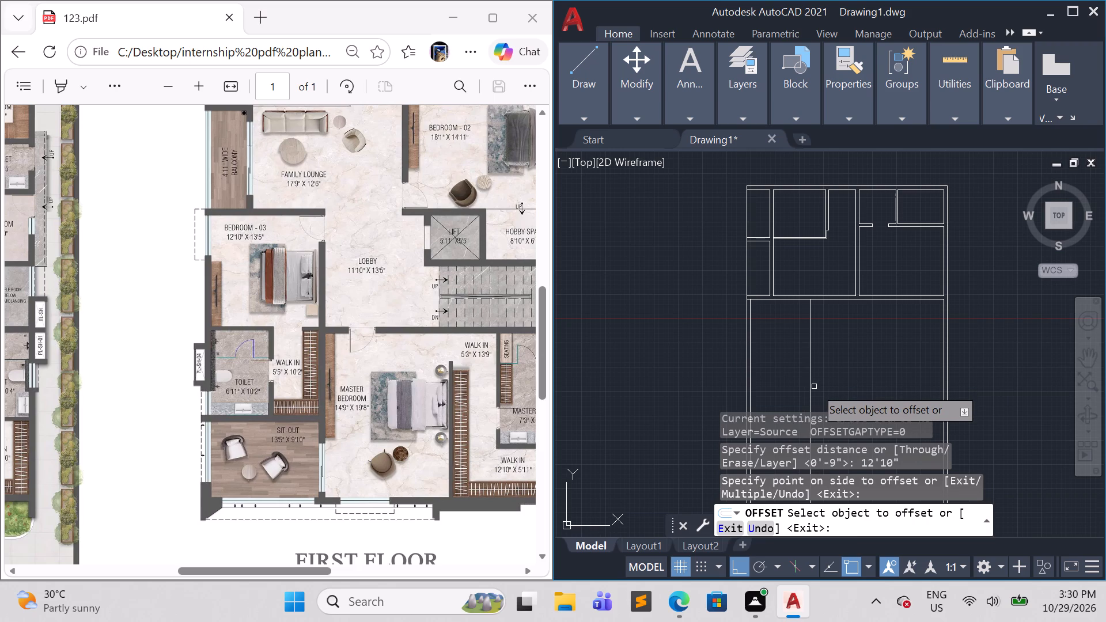
pyautogui.press('space')
# Offset the new Bedroom-03 line 9" to the right to form the partition wall facing the Lobby.
pyautogui.press('space')
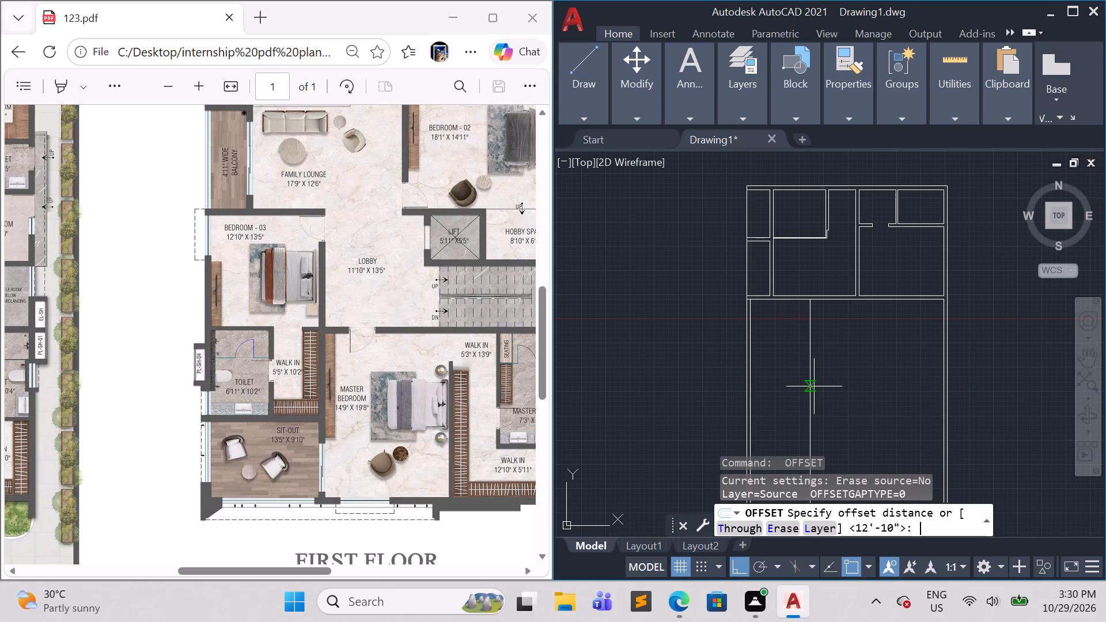
pyautogui.press('9')
pyautogui.hotkey('shift', '"')
pyautogui.press('Return')
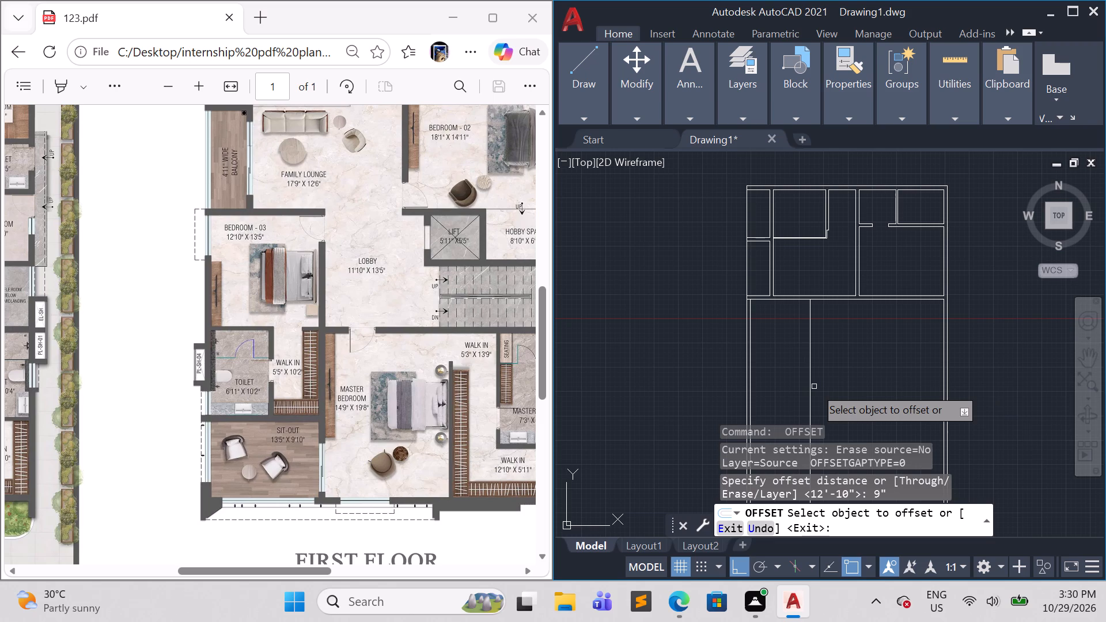
pyautogui.click(810, 344)
pyautogui.click(834, 359)
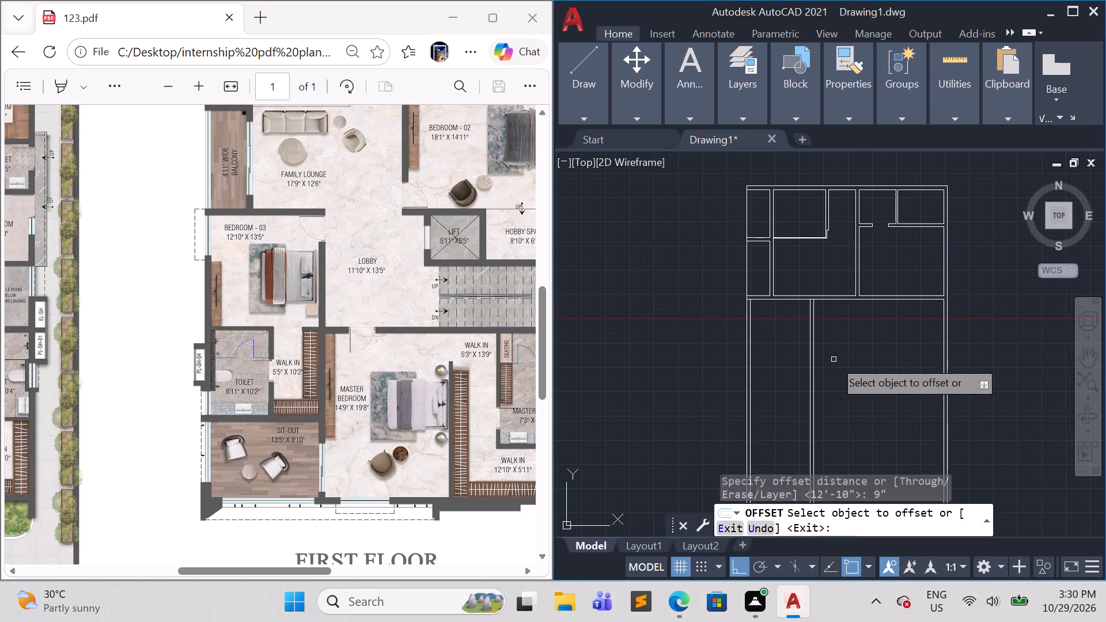
# Examine the Lobby, staircase, Bedroom-03 and Master Bedroom area of the first floor in the reference PDF.
pyautogui.moveTo(851, 361); pyautogui.dragTo(778, 298, button='middle')
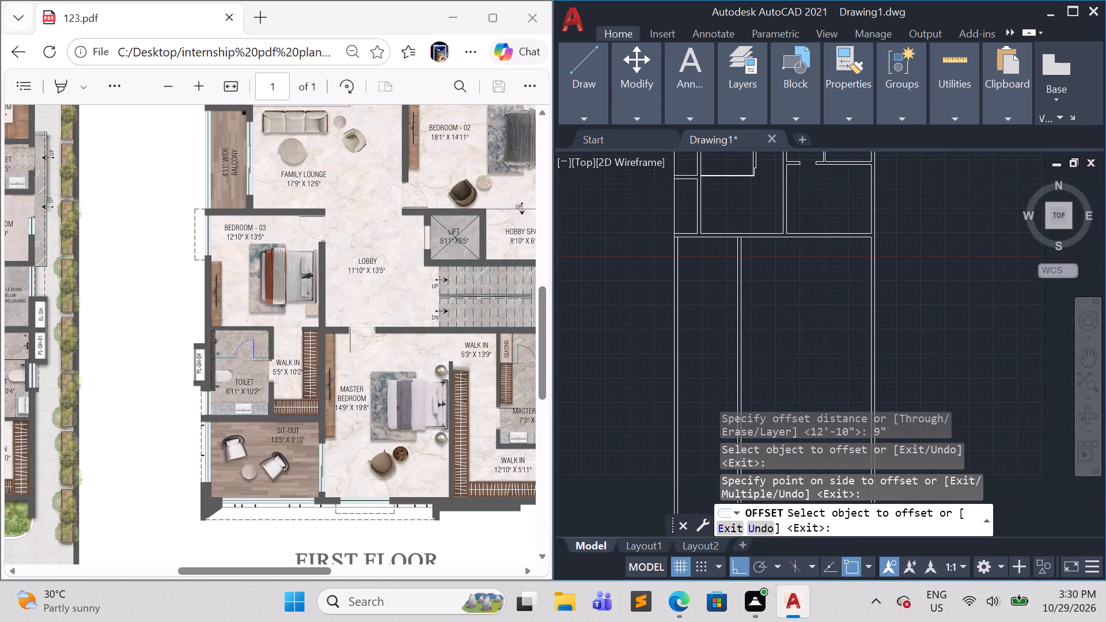
pyautogui.scroll(1, 830, 304)
pyautogui.moveTo(827, 312); pyautogui.dragTo(810, 354, button='middle')
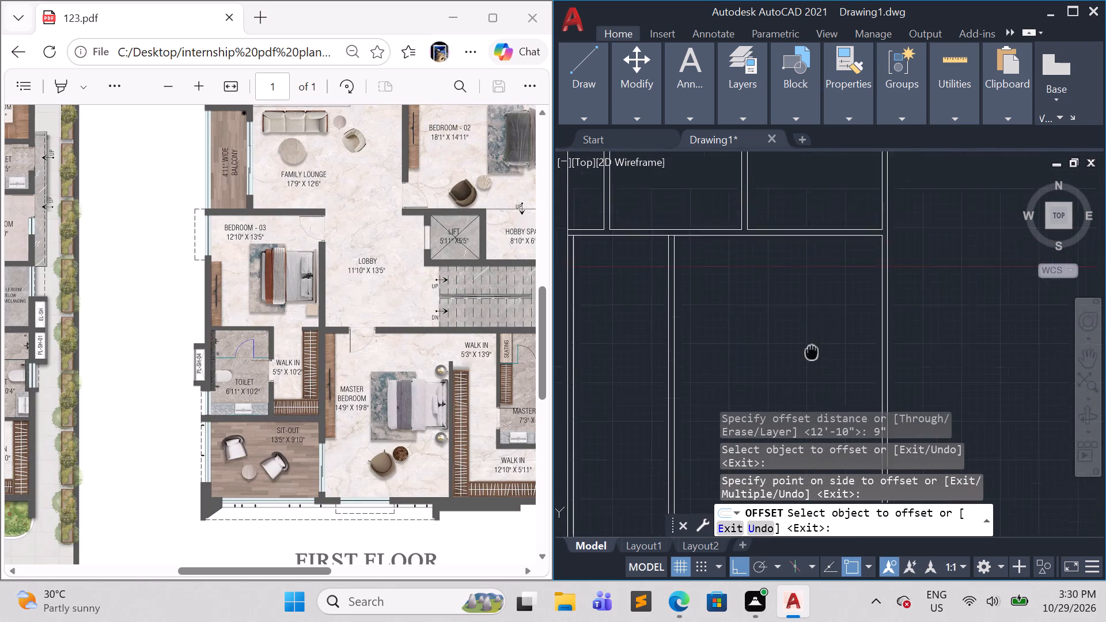
pyautogui.moveTo(810, 354); pyautogui.dragTo(791, 382, button='middle')
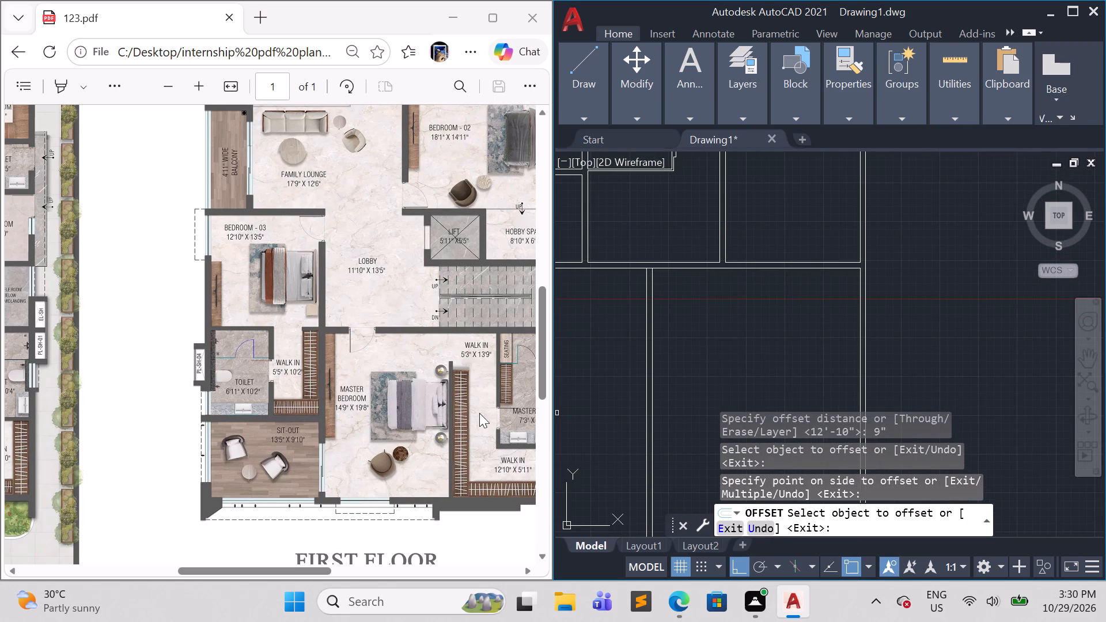
pyautogui.scroll(1, 491, 408)
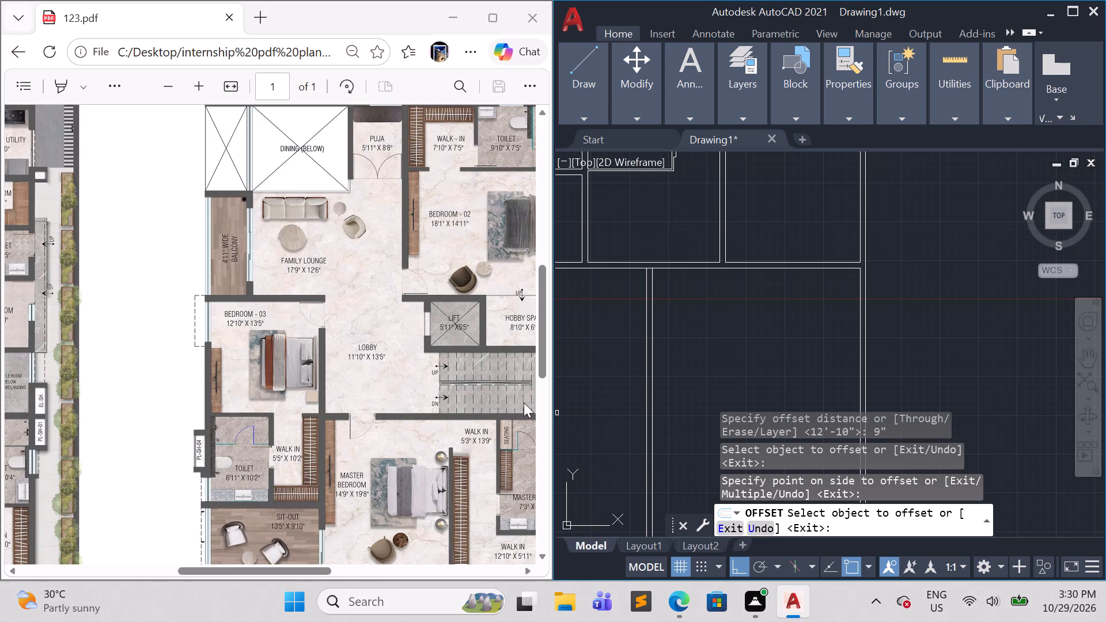
pyautogui.moveTo(521, 400); pyautogui.dragTo(521, 406, button='middle')
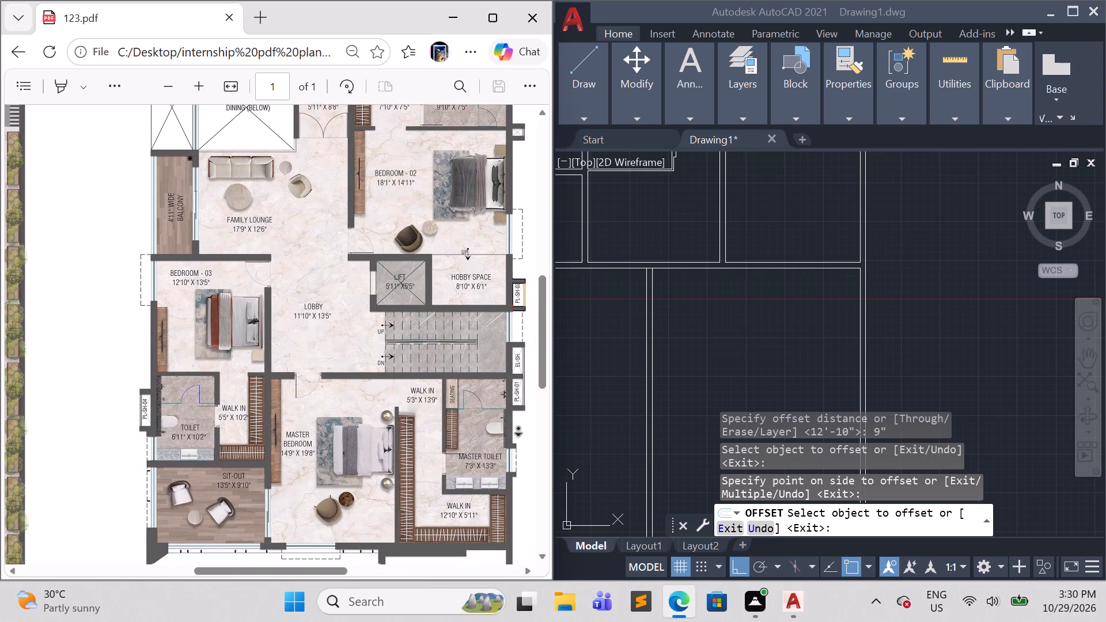
pyautogui.scroll(4, 521, 455)
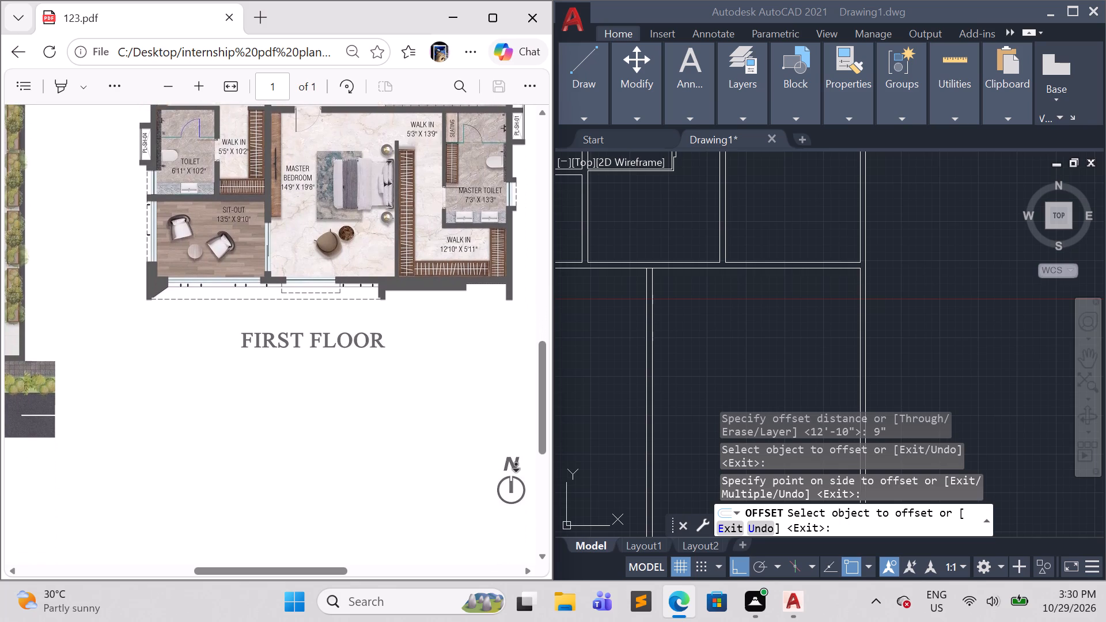
pyautogui.scroll(1, 516, 464)
pyautogui.press('Escape')
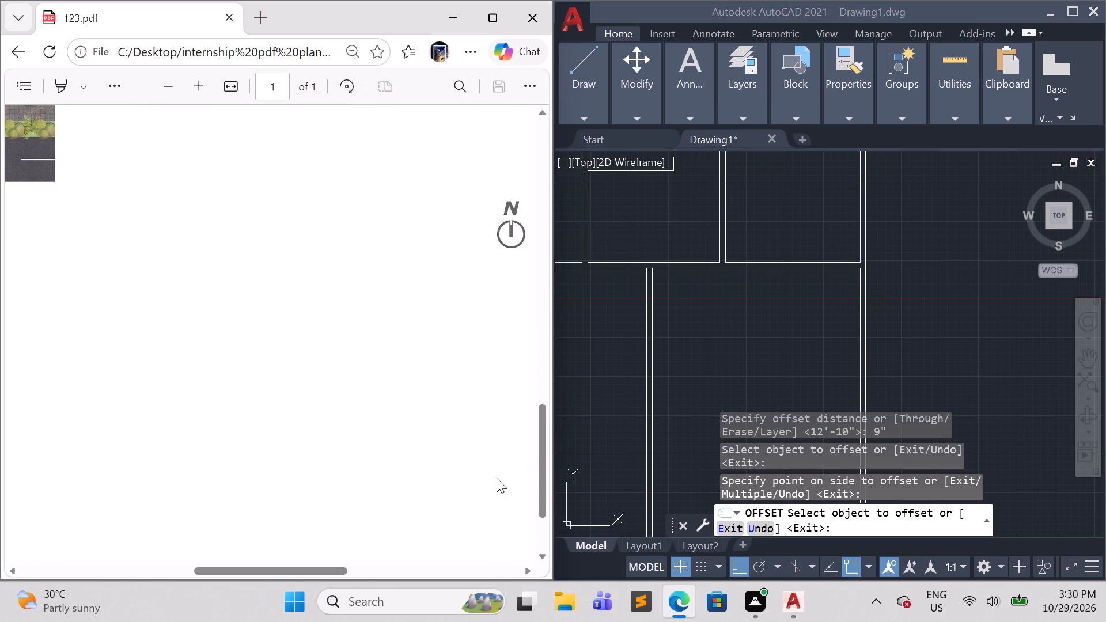
pyautogui.scroll(6, 495, 478)
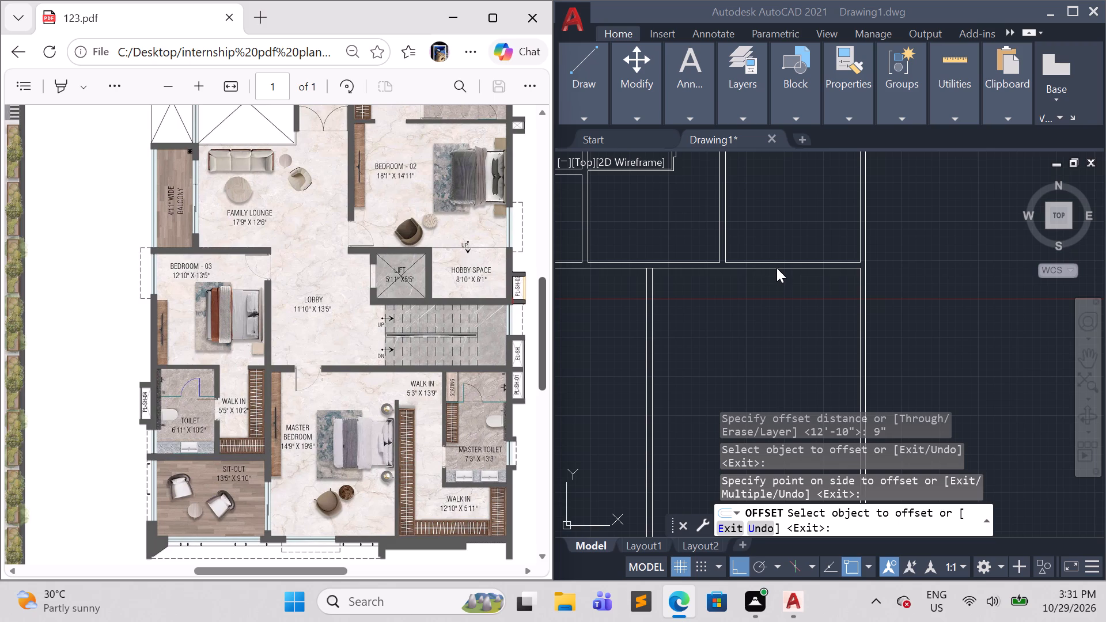
pyautogui.press('Escape')
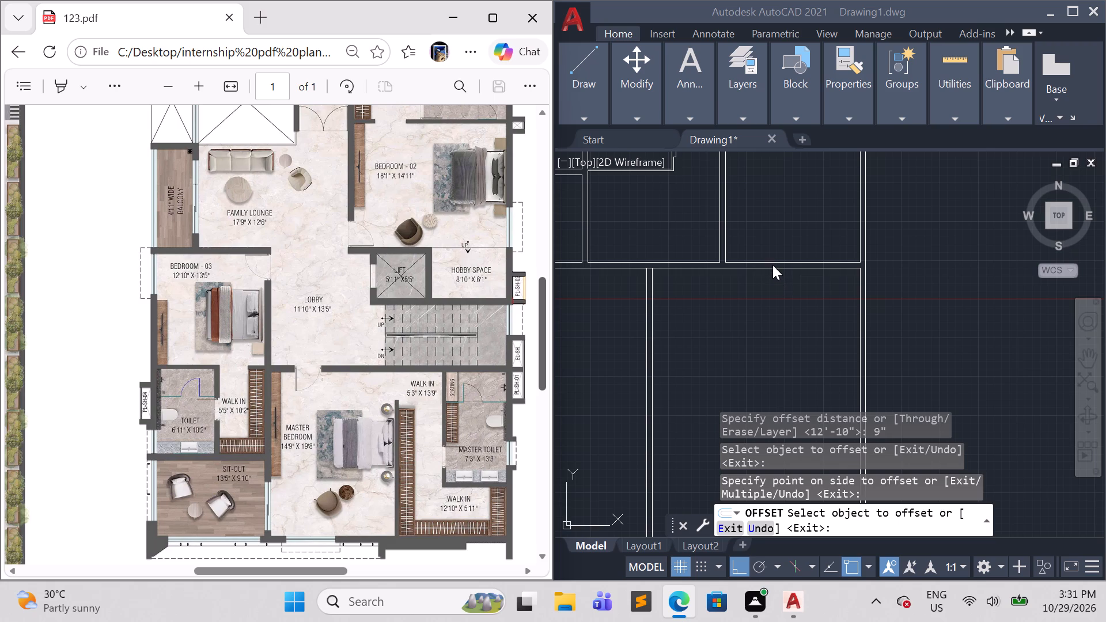
pyautogui.press('Escape')
pyautogui.press('Escape')
pyautogui.click(783, 268)
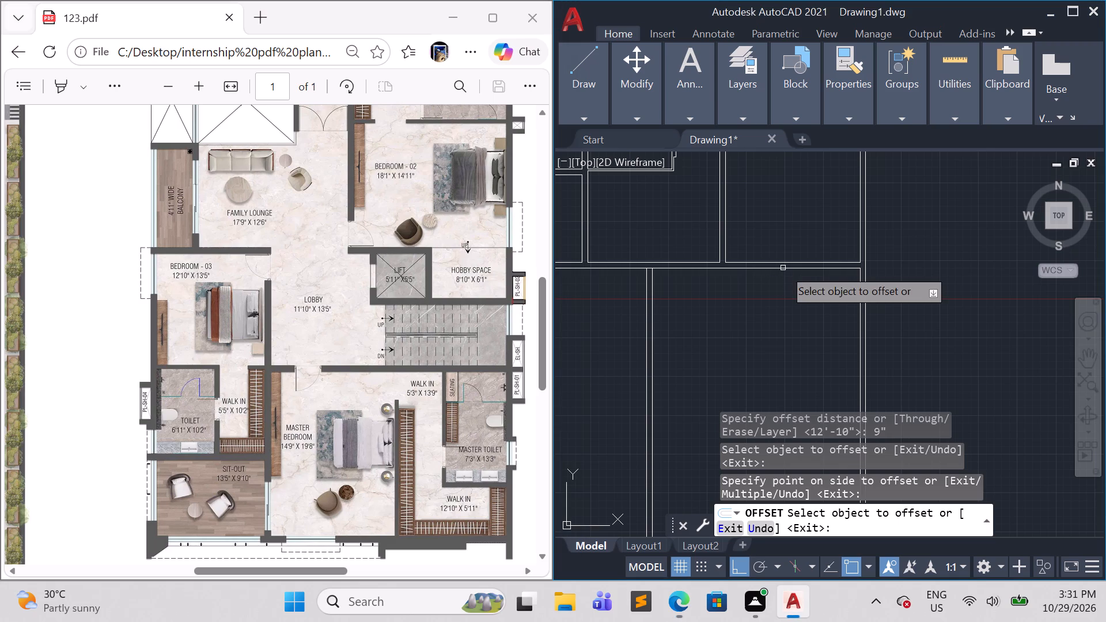
pyautogui.press('Escape')
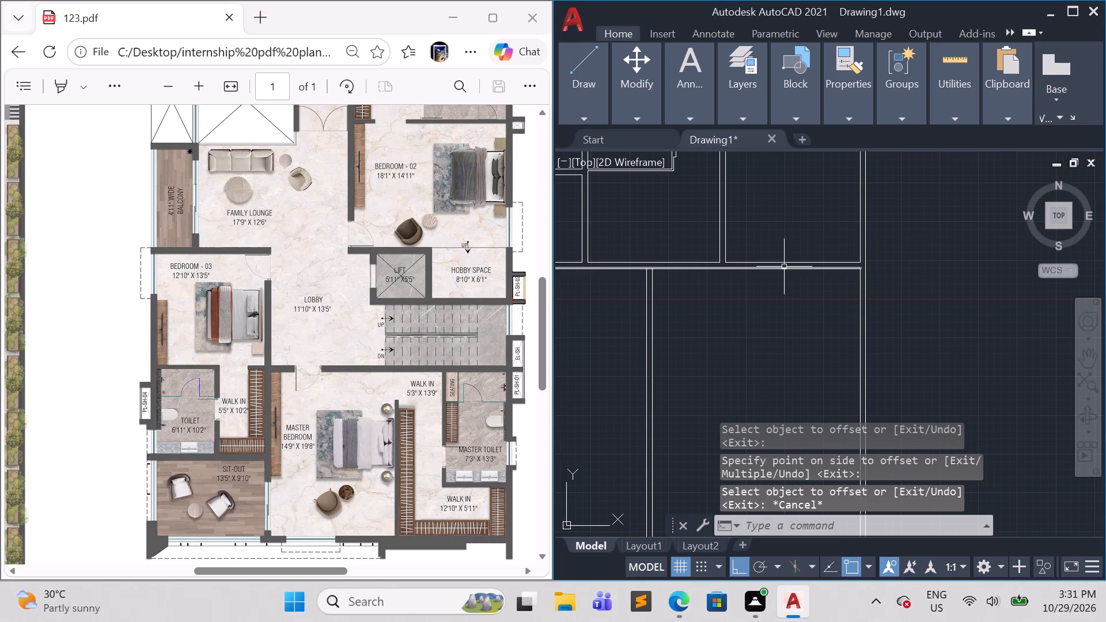
pyautogui.press('Escape')
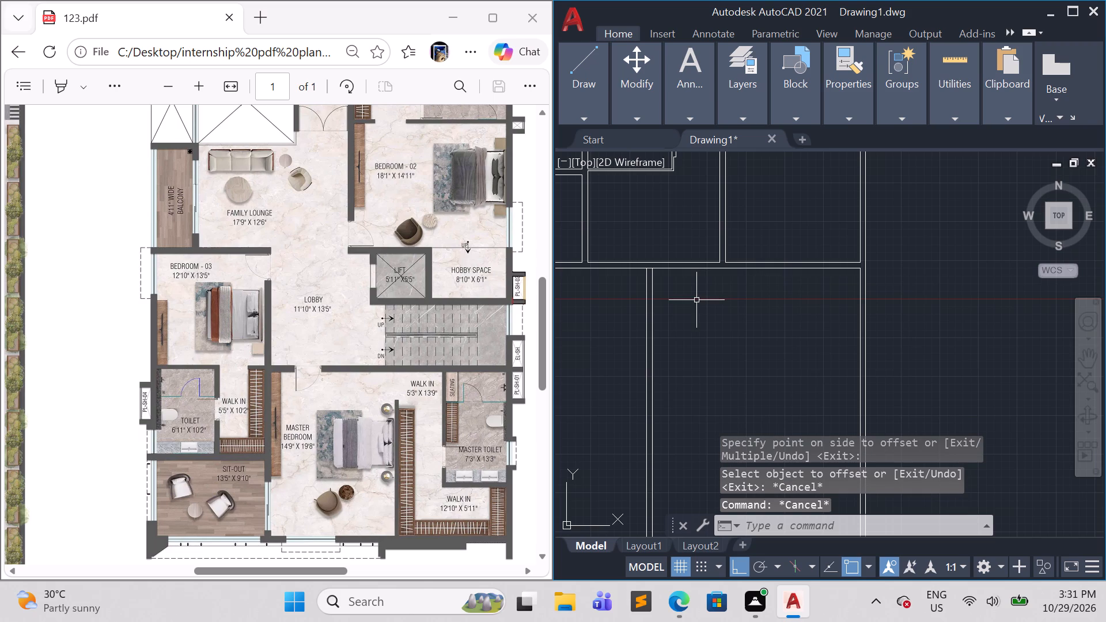
# Draw a 27'-11" horizontal line along the upper rooms' bottom wall, from the Bedroom-03 partition's Lobby-side line to the right wall.
pyautogui.press('l')
pyautogui.press('Return')
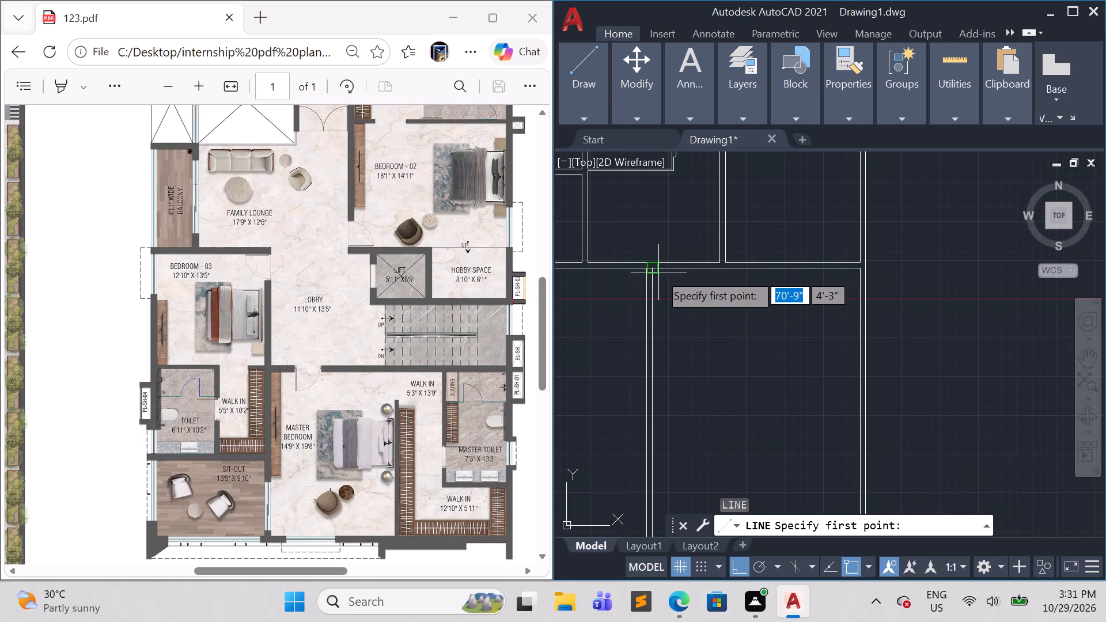
pyautogui.click(657, 270)
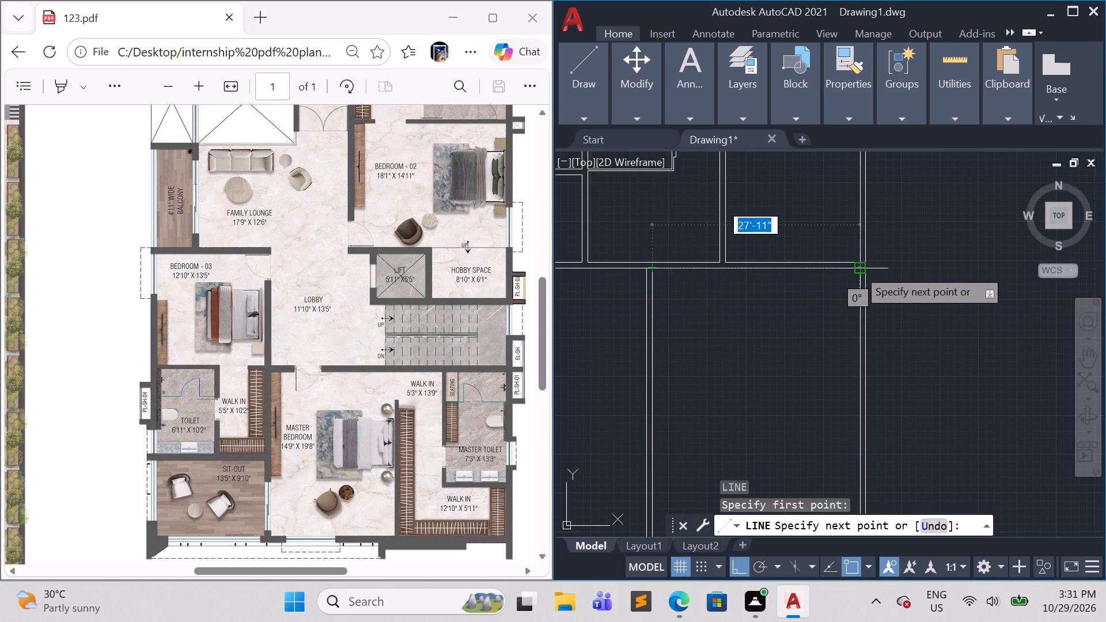
pyautogui.click(858, 268)
pyautogui.press('Escape')
# Offset the new horizontal line along the upper rooms' bottom wall 13'5" downward for the Lobby's depth.
pyautogui.click(766, 269)
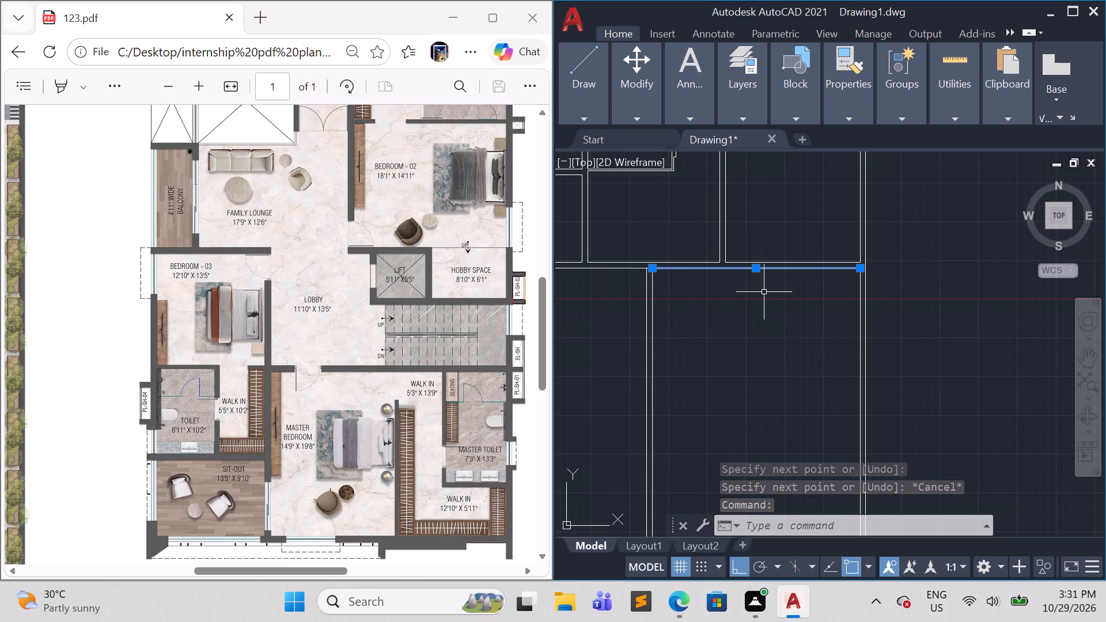
pyautogui.press('o')
pyautogui.press('Return')
pyautogui.press('1')
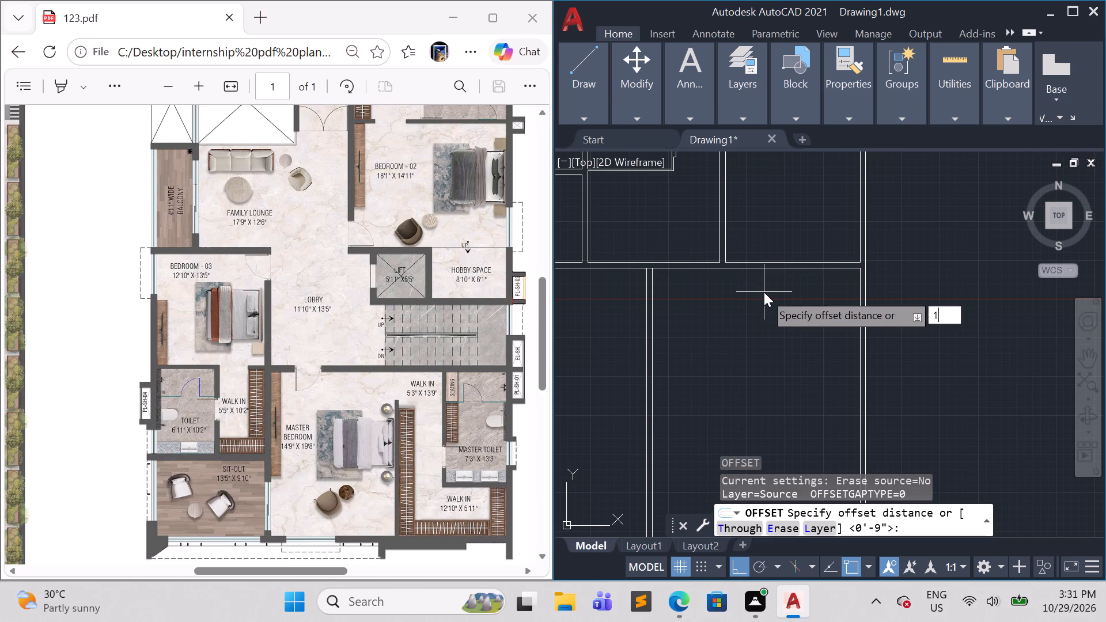
pyautogui.press('3')
pyautogui.press("'")
pyautogui.write('5"')
pyautogui.press('Return')
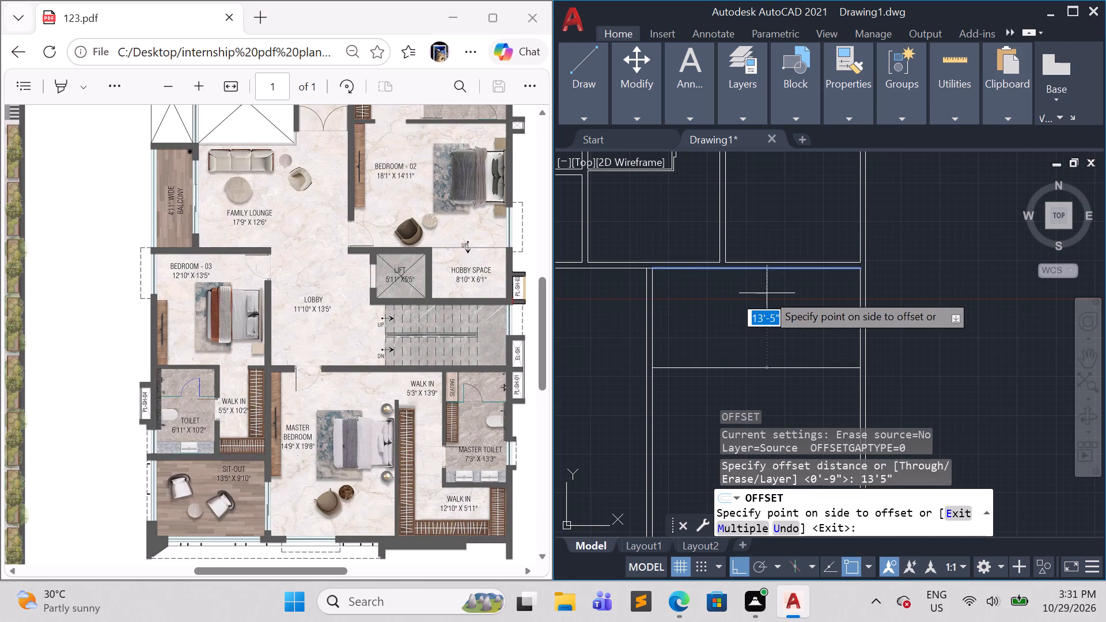
pyautogui.click(734, 339)
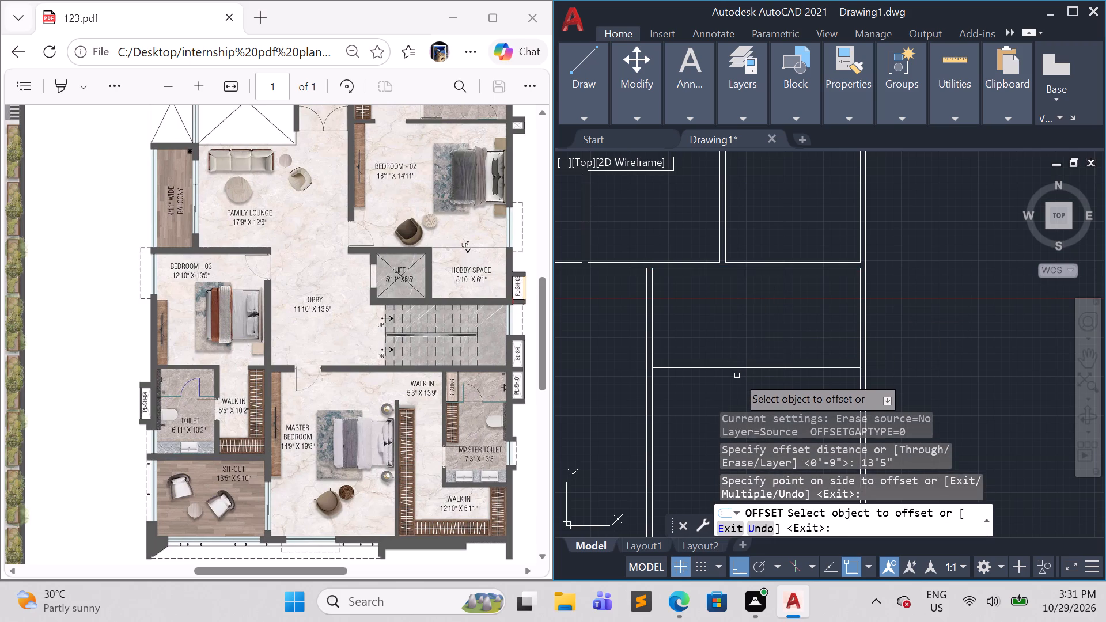
pyautogui.press('space')
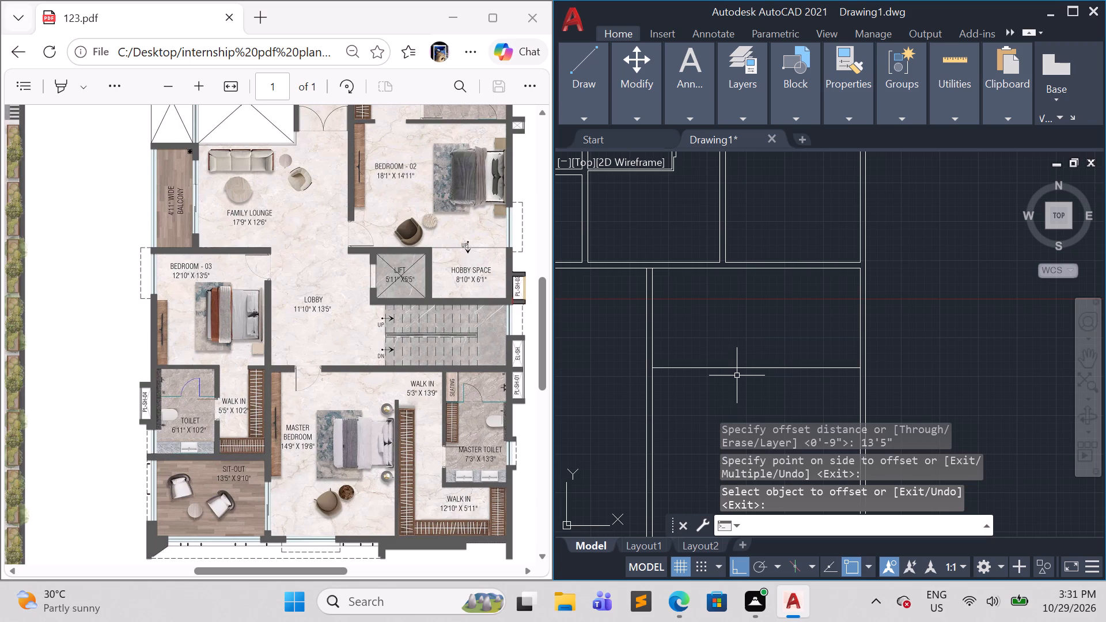
# Offset the Lobby's new bottom line 9" downward to form the wall above the Master Bedroom.
pyautogui.press('space')
pyautogui.write('9"')
pyautogui.press('Return')
pyautogui.click(734, 368)
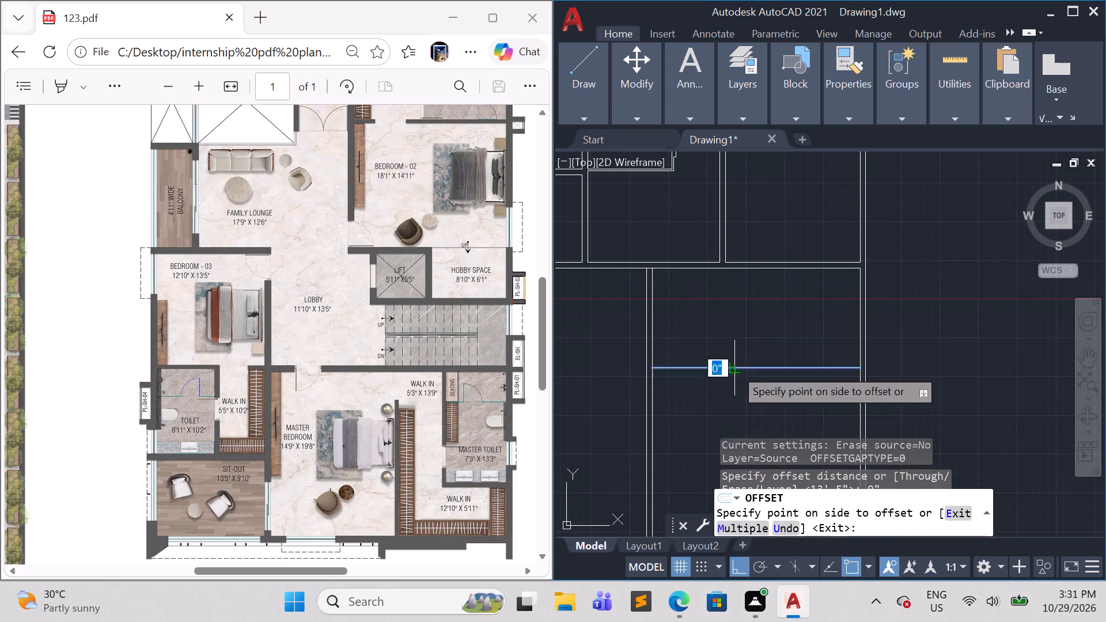
pyautogui.click(730, 388)
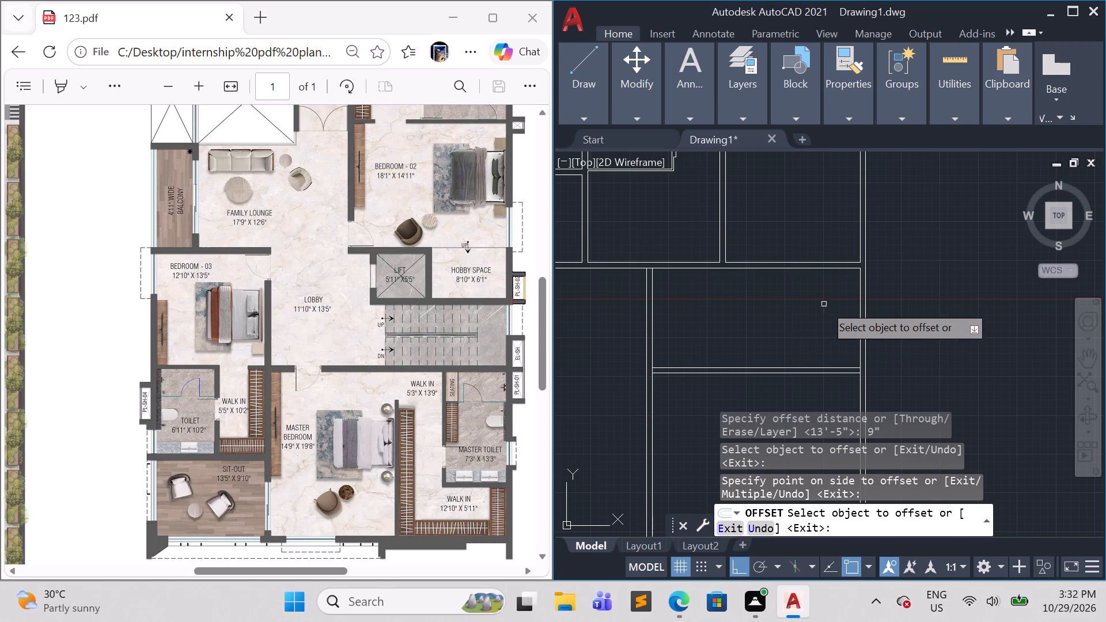
pyautogui.press('Escape')
pyautogui.press('Escape')
pyautogui.press('Escape')
pyautogui.press('Escape')
pyautogui.press('Escape')
pyautogui.press('Escape')
pyautogui.press('Escape')
pyautogui.press('Escape')
pyautogui.press('Escape')
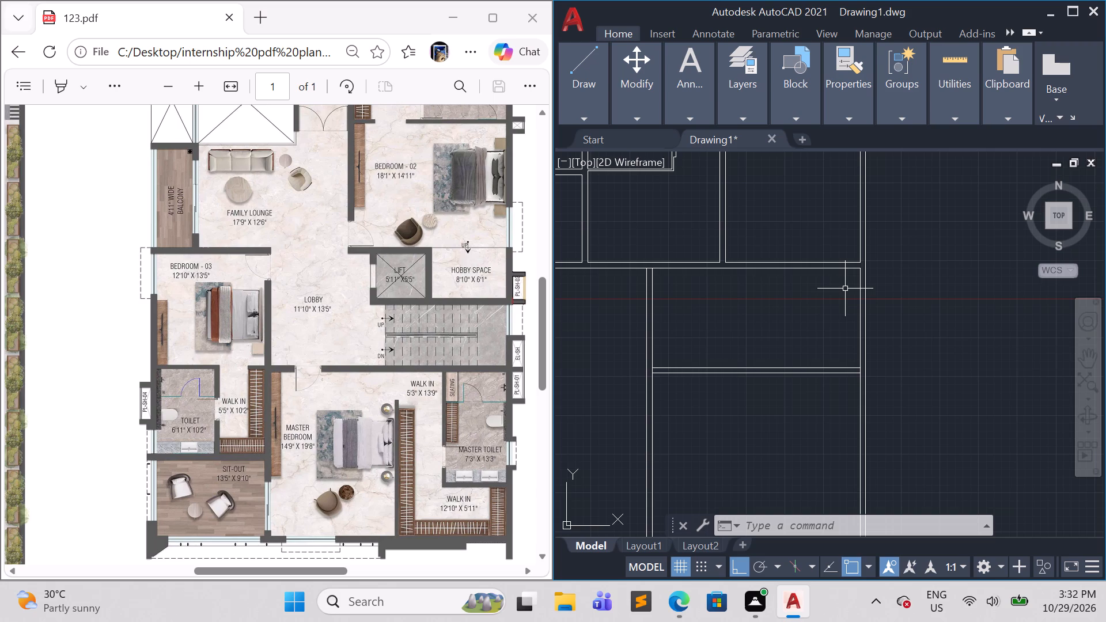
# Draw an 8'10" by 6'1" Hobby Space rectangle down and left from the lower-right inner corner of Bedroom-02.
pyautogui.write('rec')
pyautogui.press('Return')
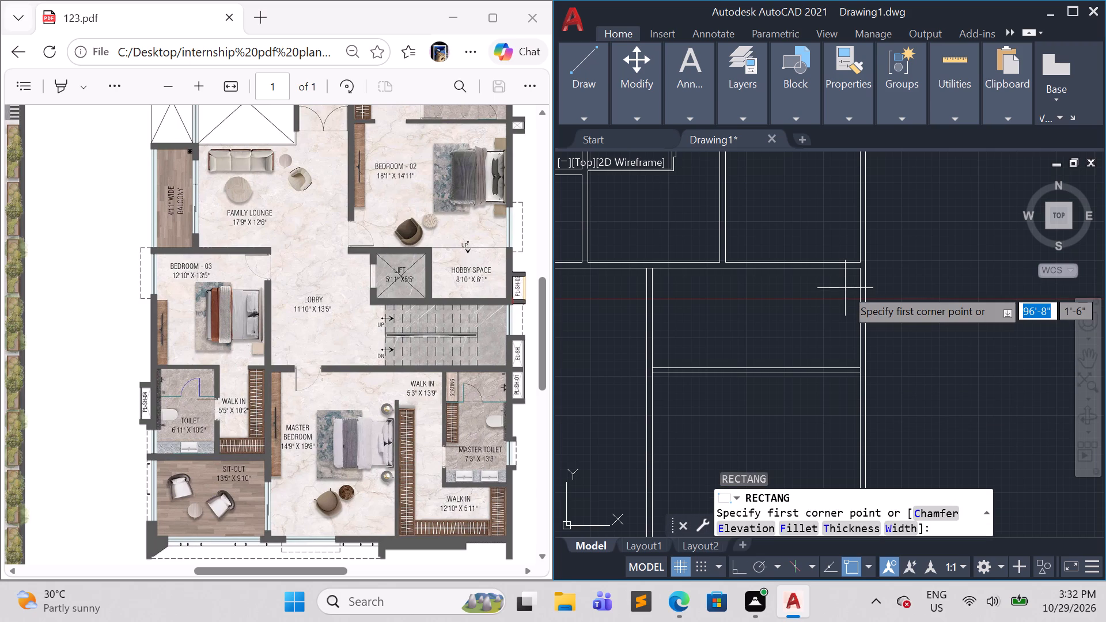
pyautogui.click(857, 260)
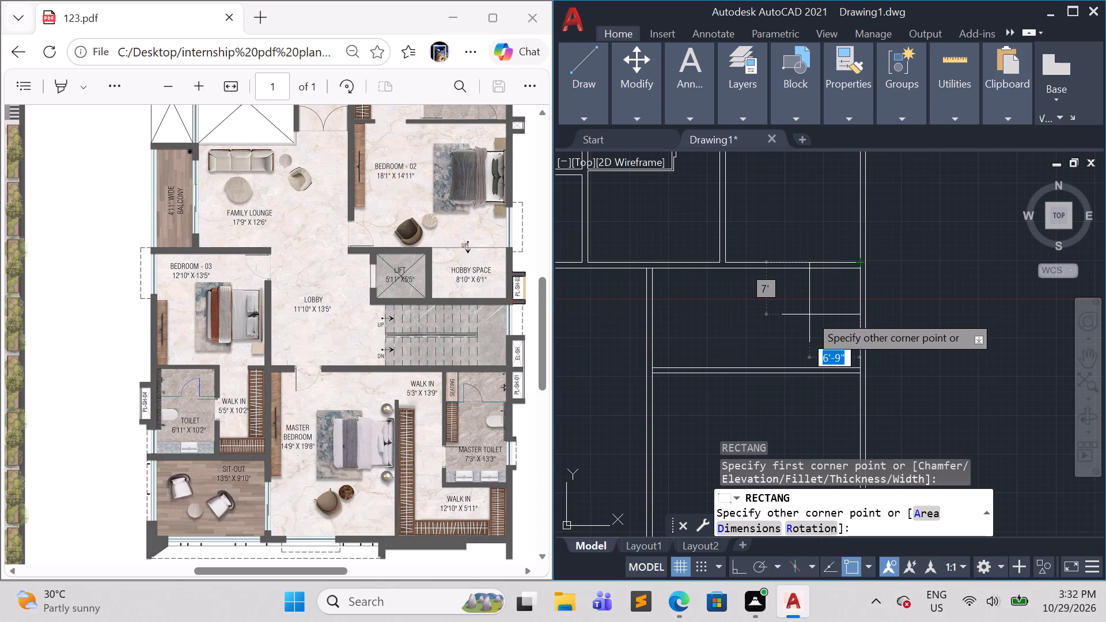
pyautogui.press('d')
pyautogui.press('Return')
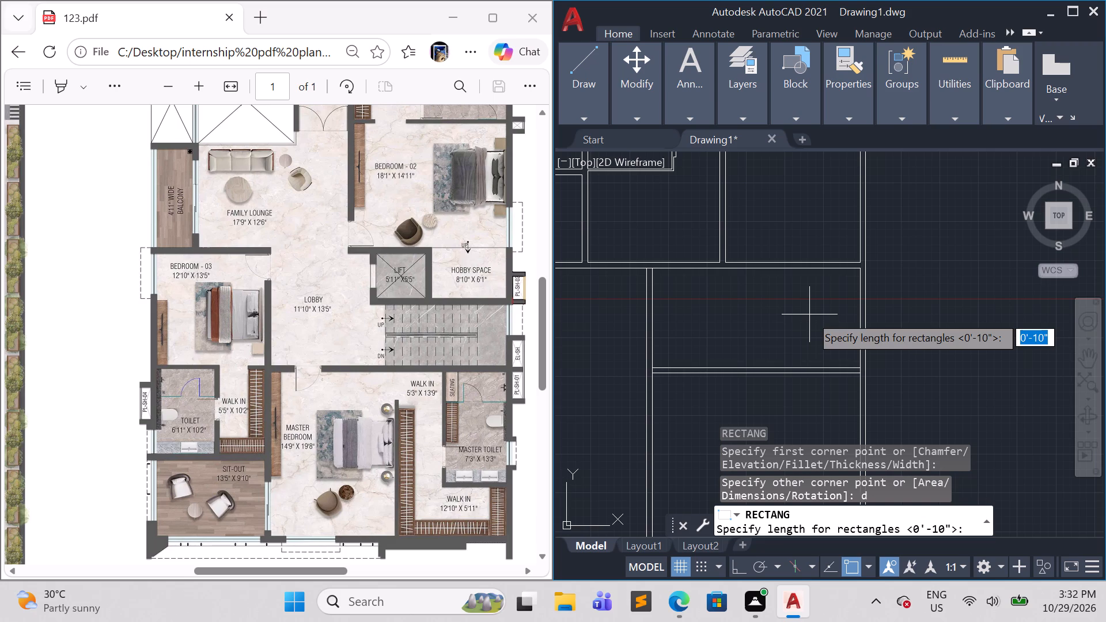
pyautogui.write("8'")
pyautogui.write('10')
pyautogui.hotkey('shift', '"')
pyautogui.press('Return')
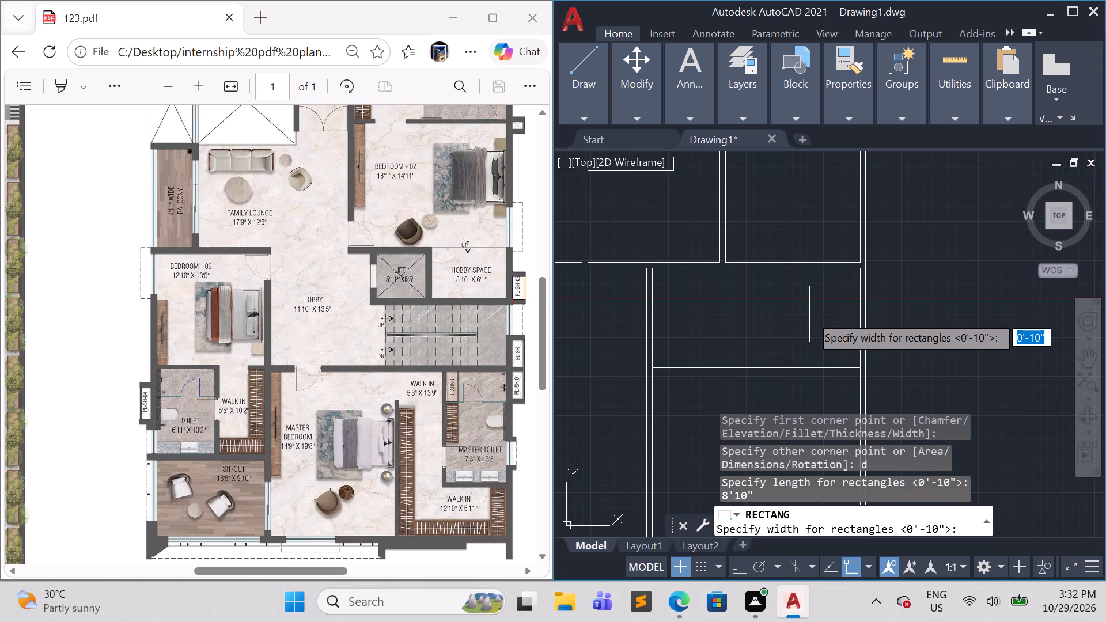
pyautogui.write("6'")
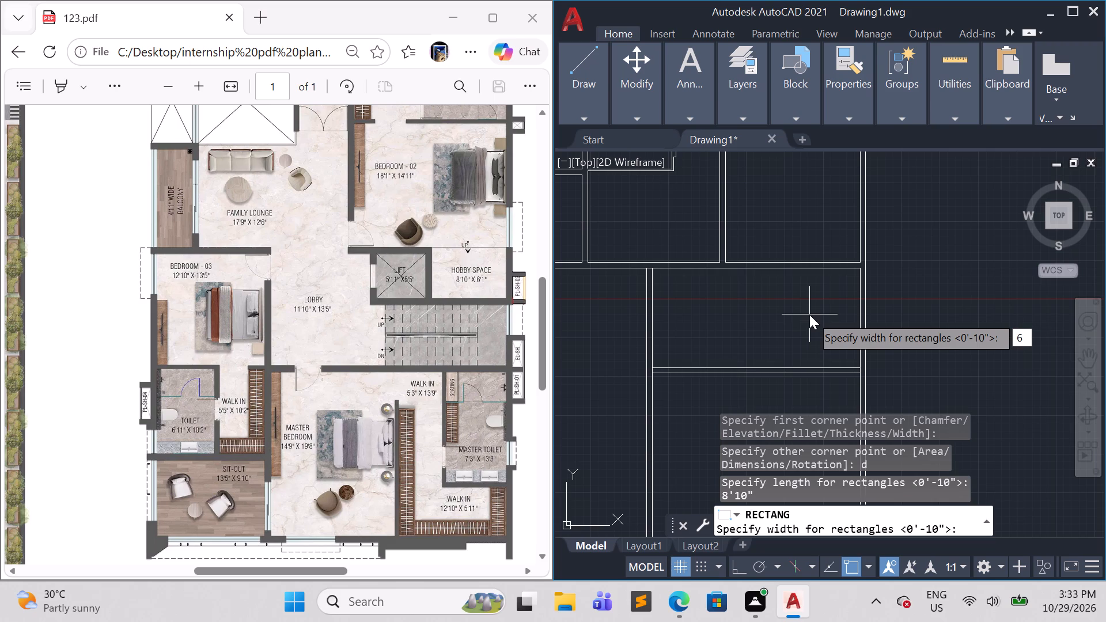
pyautogui.press('1')
pyautogui.hotkey('shift', '"')
pyautogui.press('Return')
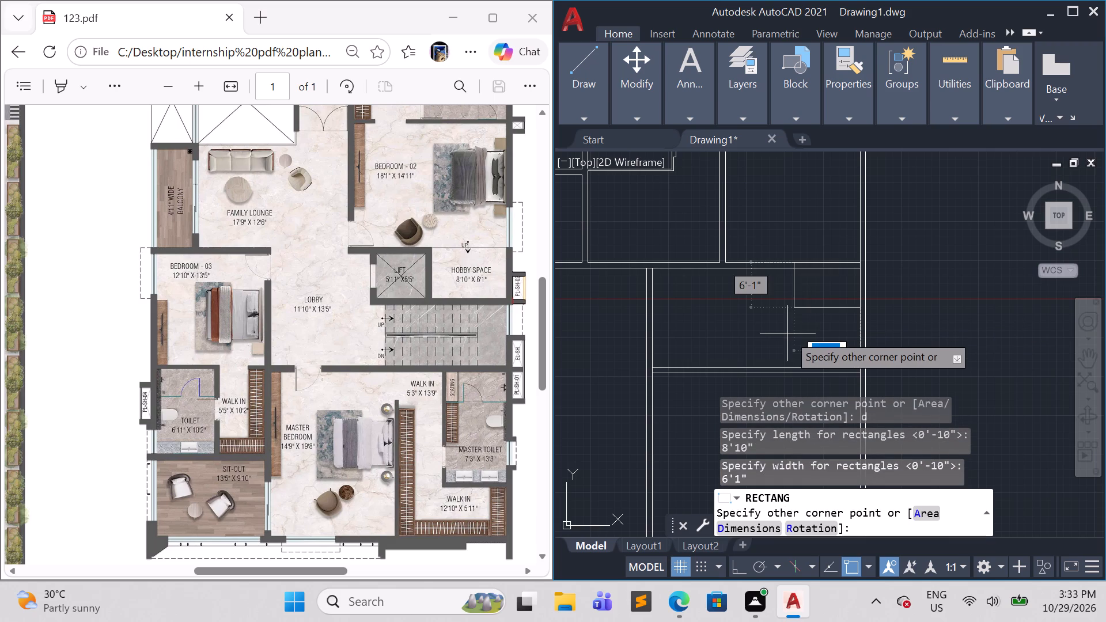
pyautogui.click(785, 333)
pyautogui.press('Escape')
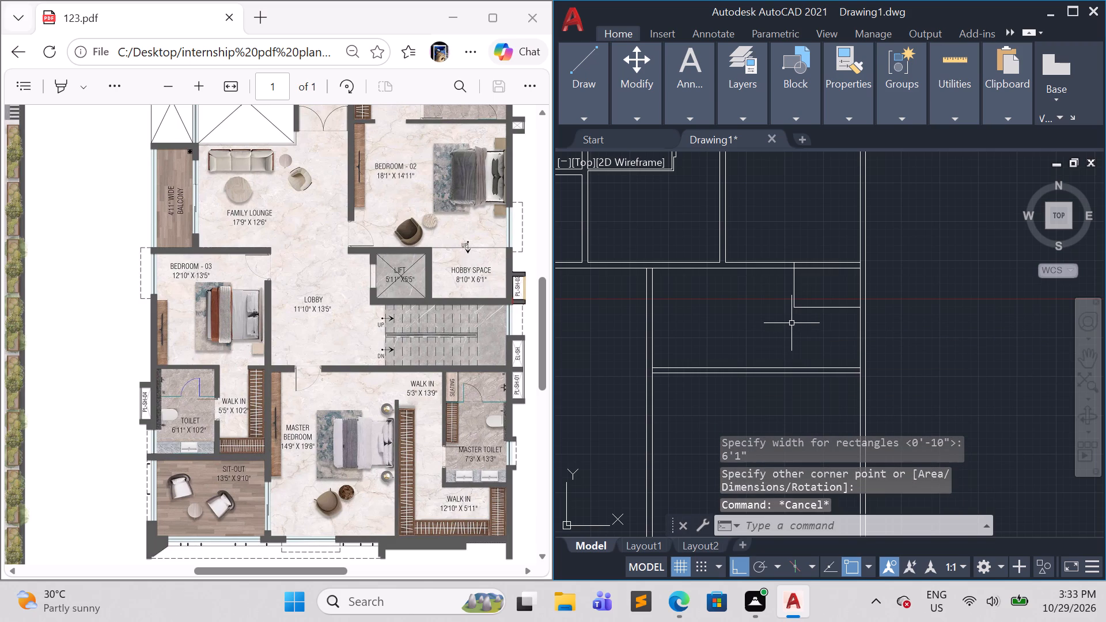
# Trim the overlapping segments of the upper wall's lower line inside the Hobby Space rectangle.
pyautogui.scroll(1, 820, 290)
pyautogui.press('r')
pyautogui.press('BackSpace')
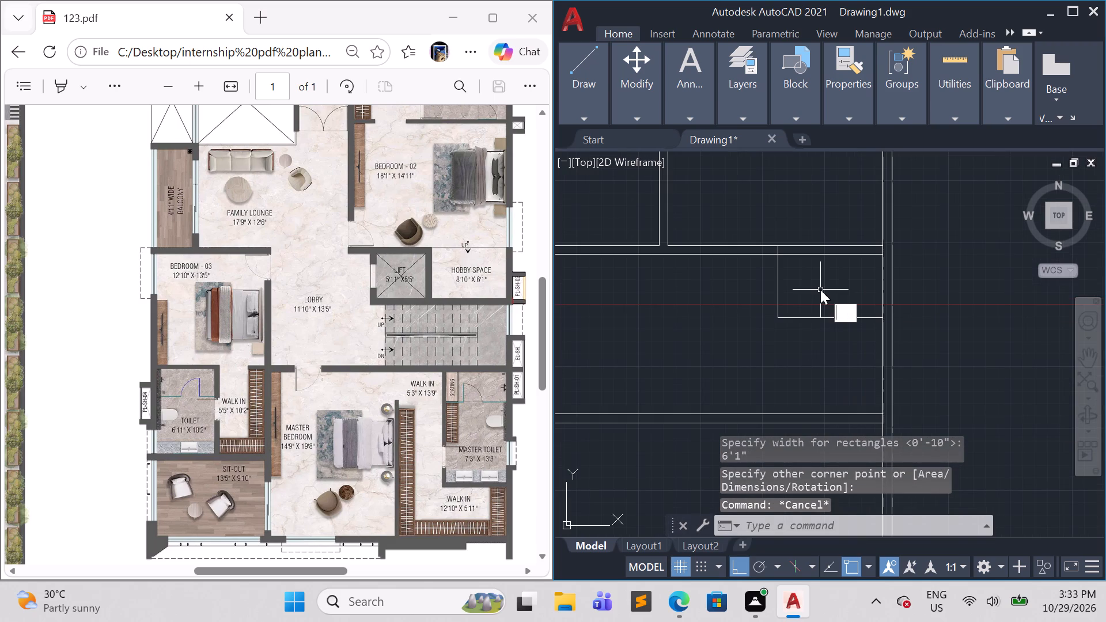
pyautogui.press('BackSpace')
pyautogui.write('tr')
pyautogui.press('Return')
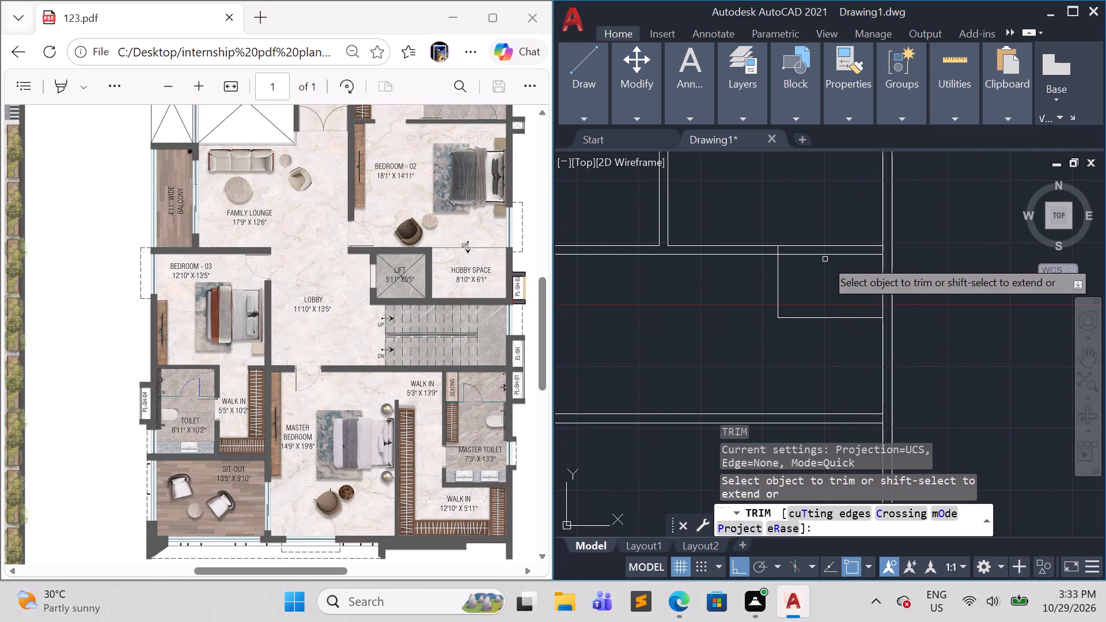
pyautogui.click(826, 255)
pyautogui.click(830, 255)
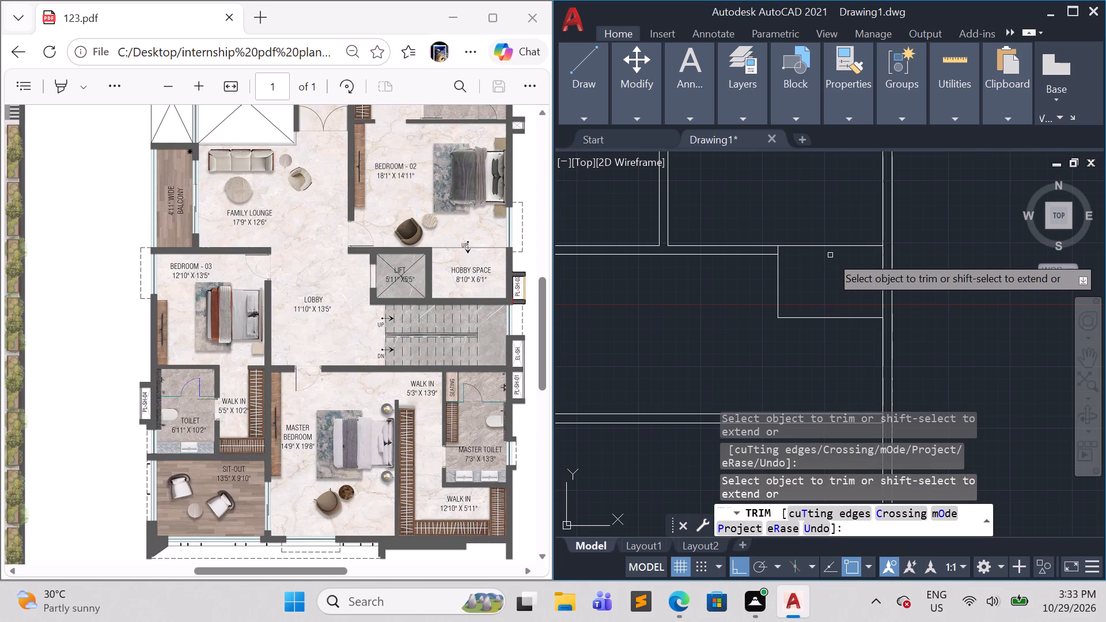
pyautogui.press('Escape')
pyautogui.press('Escape')
pyautogui.press('Escape')
pyautogui.press('Escape')
pyautogui.press('Escape')
pyautogui.press('Escape')
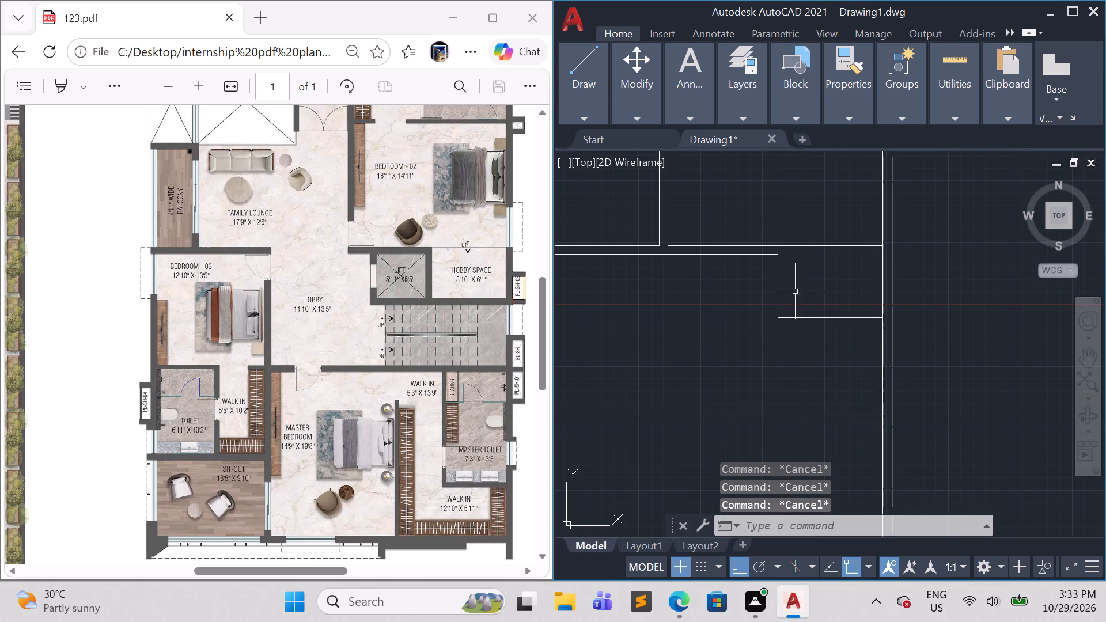
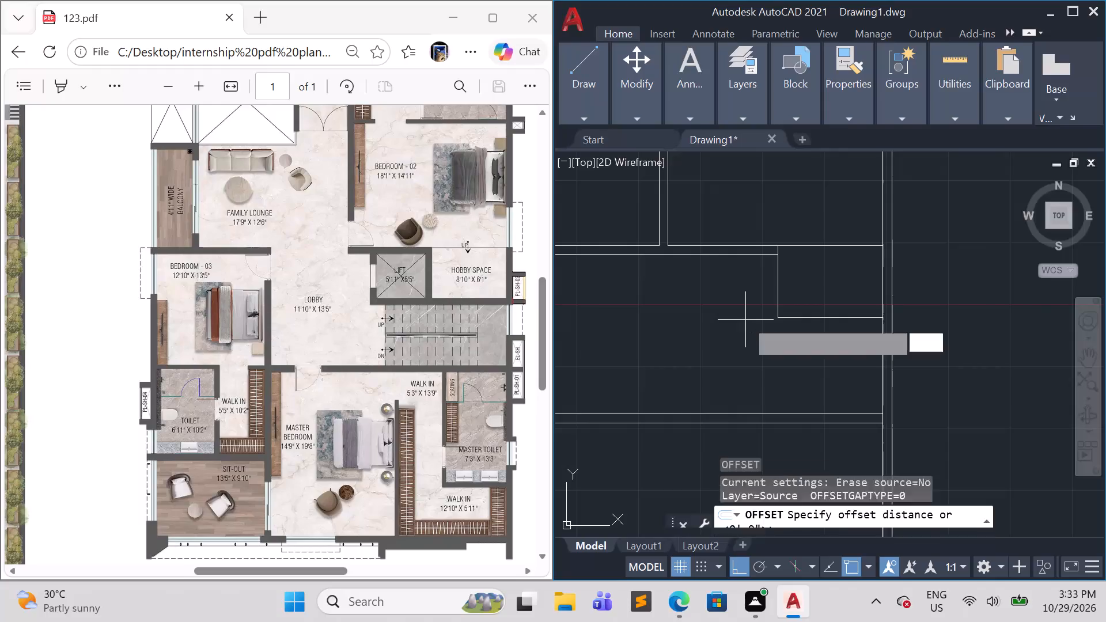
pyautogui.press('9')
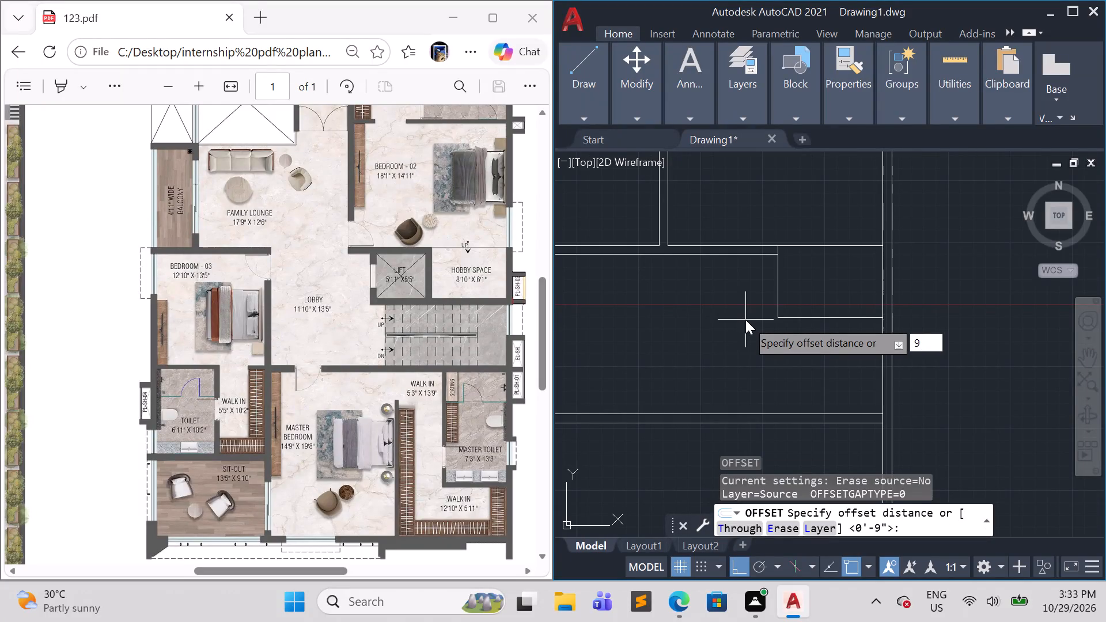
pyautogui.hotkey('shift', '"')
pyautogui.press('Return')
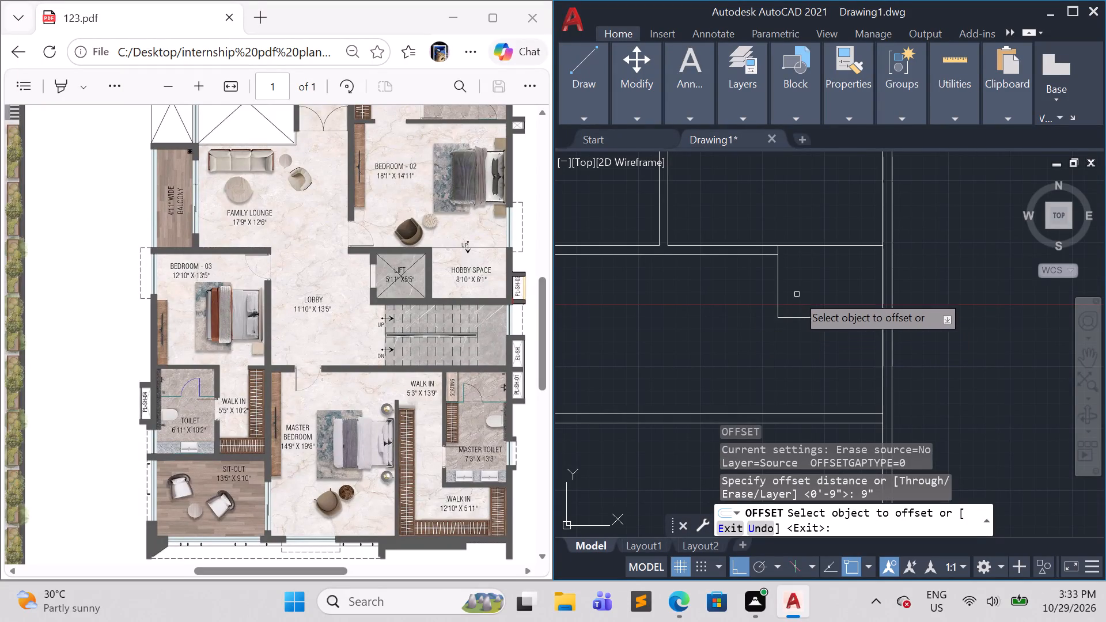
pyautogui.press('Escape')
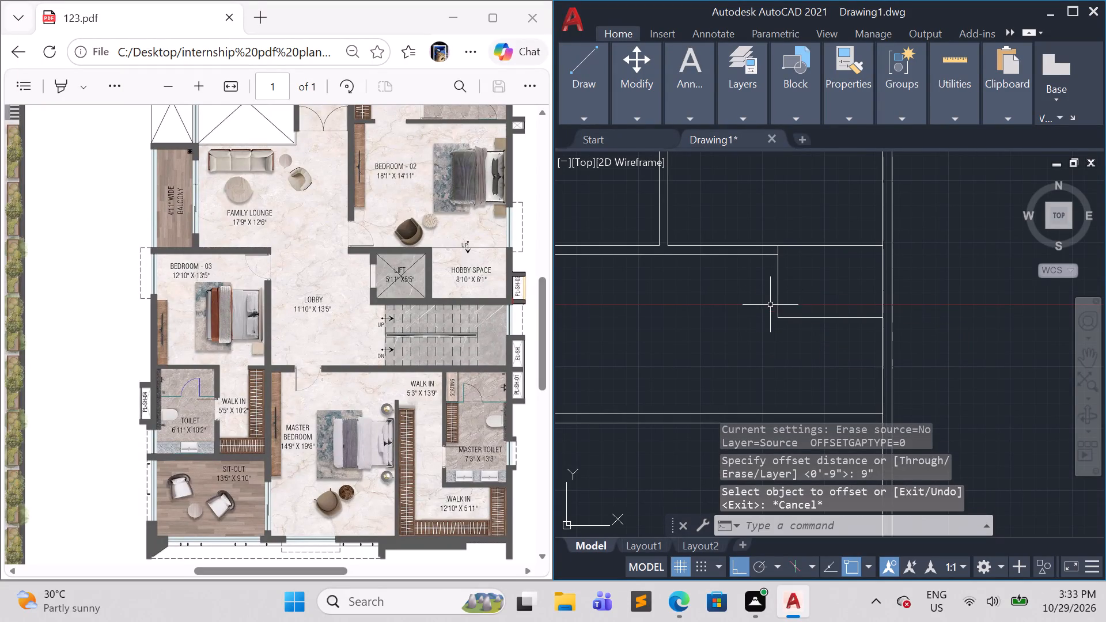
# Explode the Hobby Space rectangle into separate lines.
pyautogui.moveTo(817, 347); pyautogui.dragTo(813, 342)
pyautogui.click(759, 304)
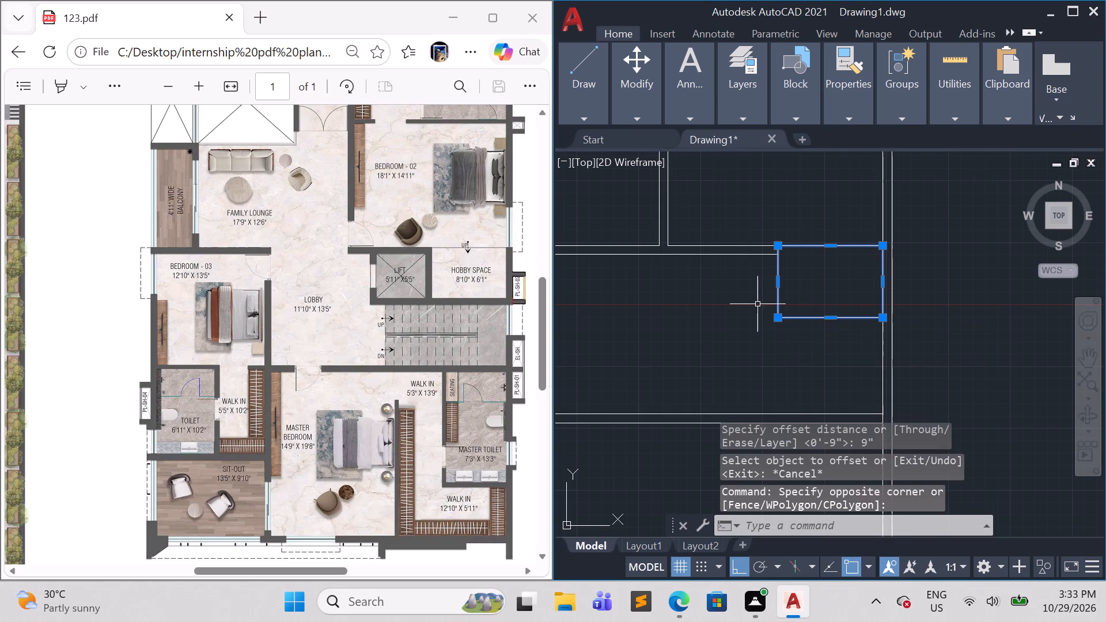
pyautogui.press('x')
pyautogui.press('Return')
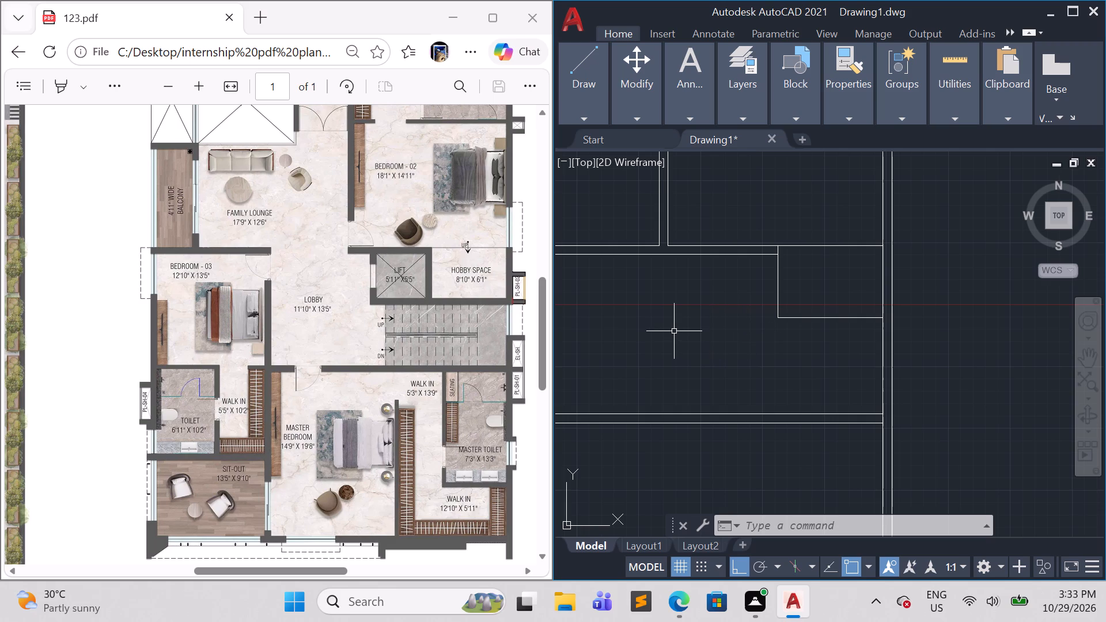
# Offset the Hobby Space's left and bottom lines 9" outward to give both walls their thickness.
pyautogui.click(778, 283)
pyautogui.press('o')
pyautogui.press('Return')
pyautogui.write('9"')
pyautogui.press('Return')
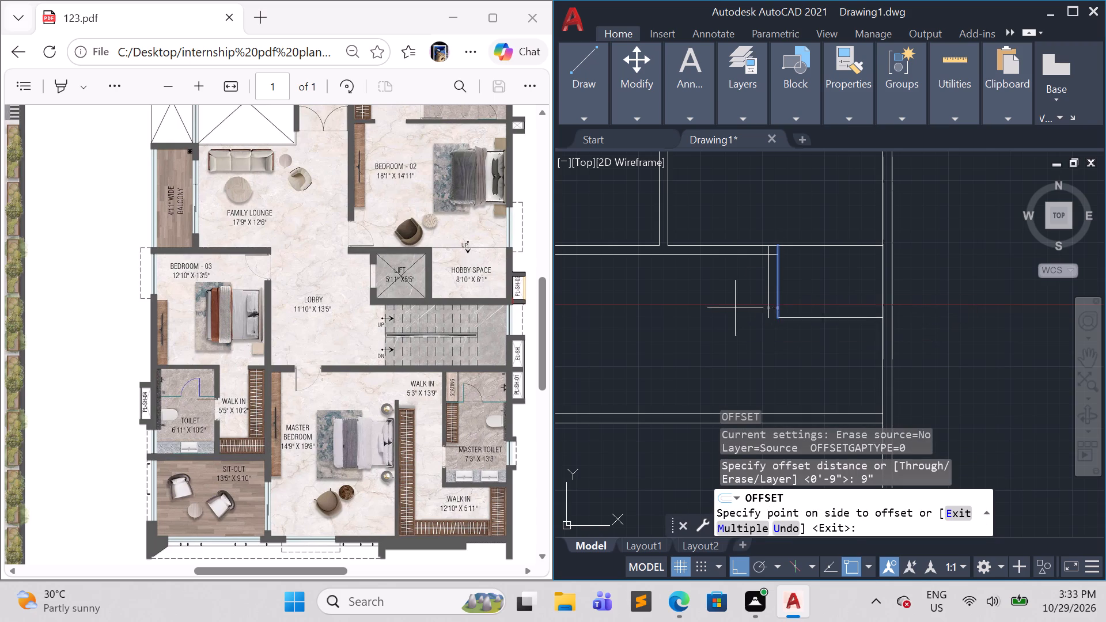
pyautogui.click(735, 308)
pyautogui.click(801, 319)
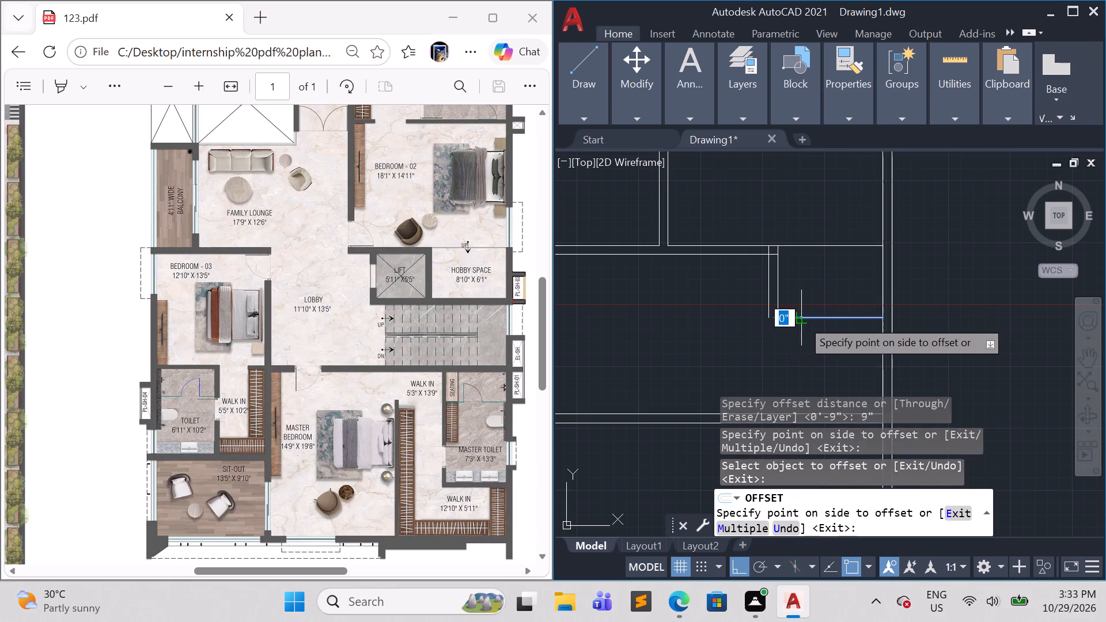
pyautogui.click(806, 333)
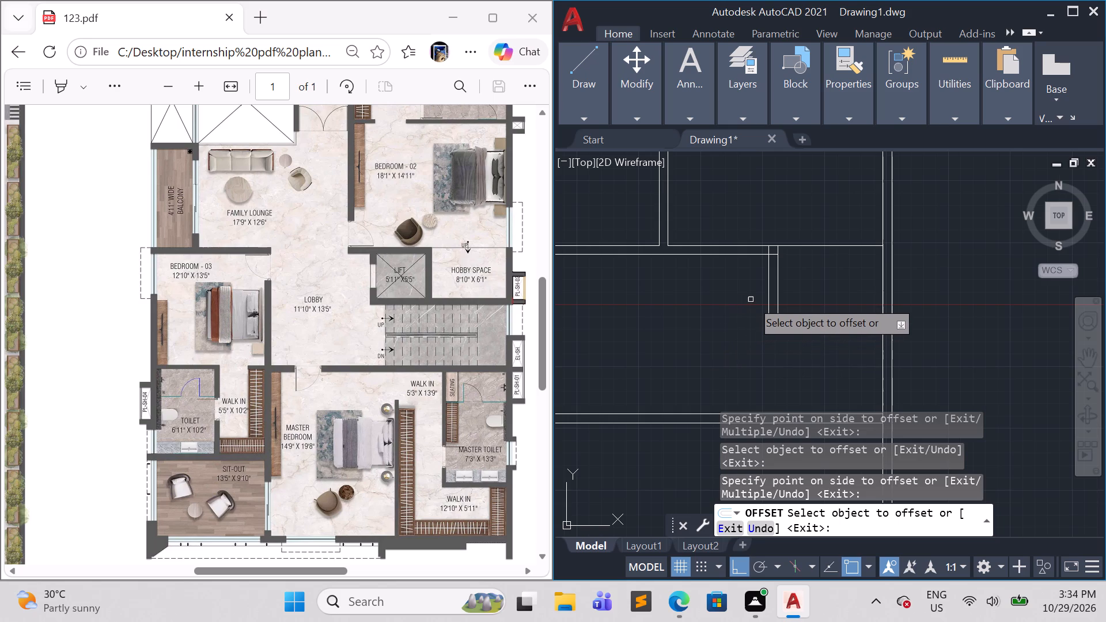
pyautogui.press('space')
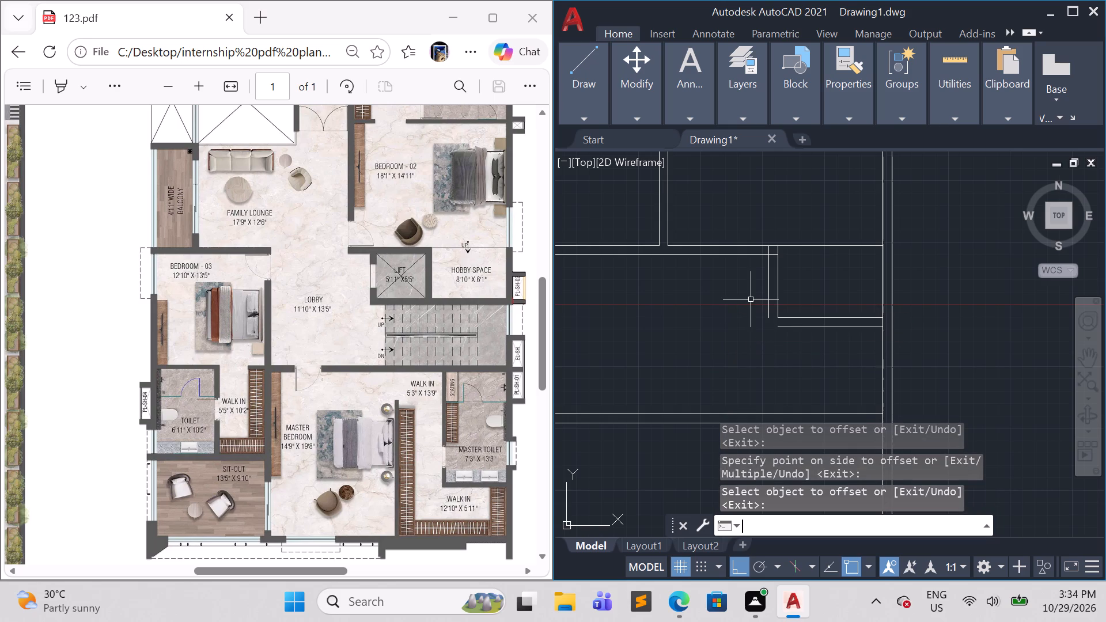
# Offset the outer line of the Hobby Space's left wall 5'11" to the left for the Lift's width.
pyautogui.press('space')
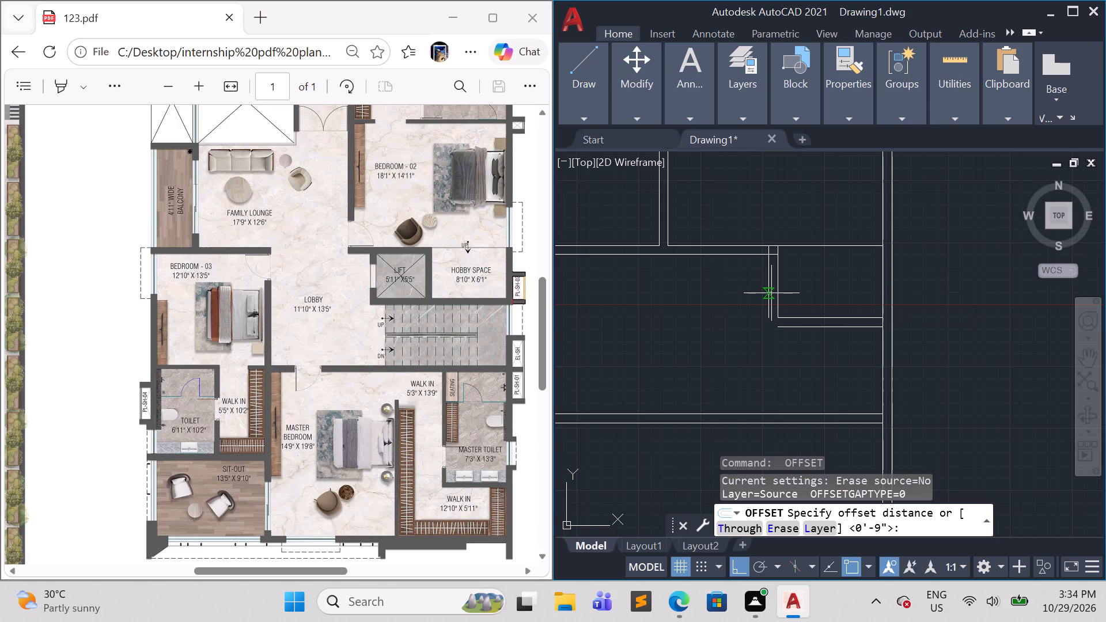
pyautogui.write('5\'11"')
pyautogui.press('Return')
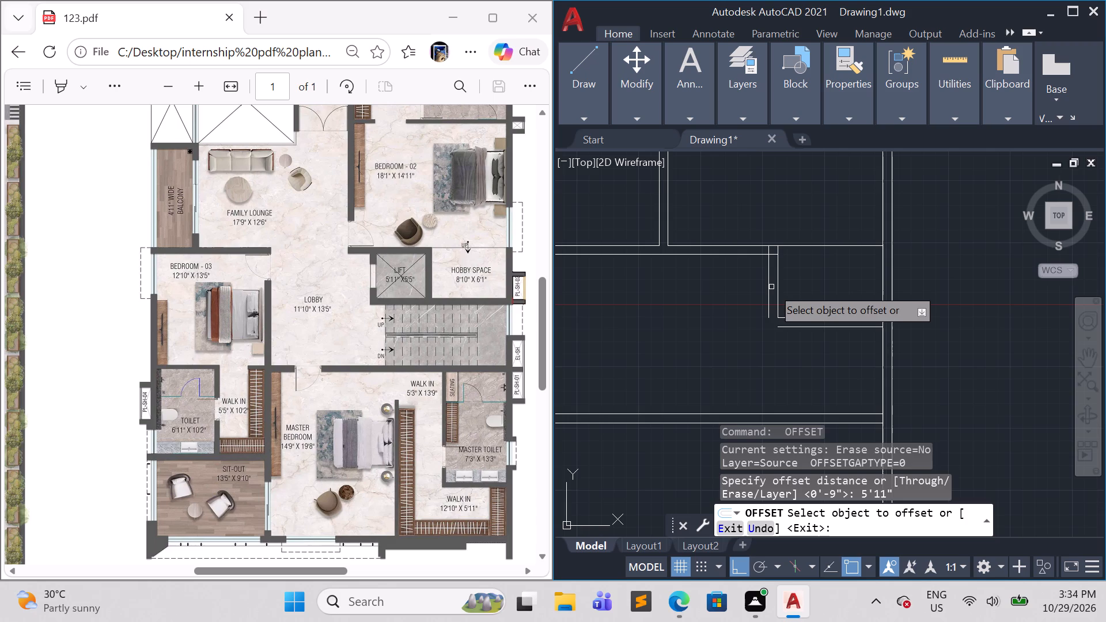
pyautogui.click(768, 287)
pyautogui.click(729, 295)
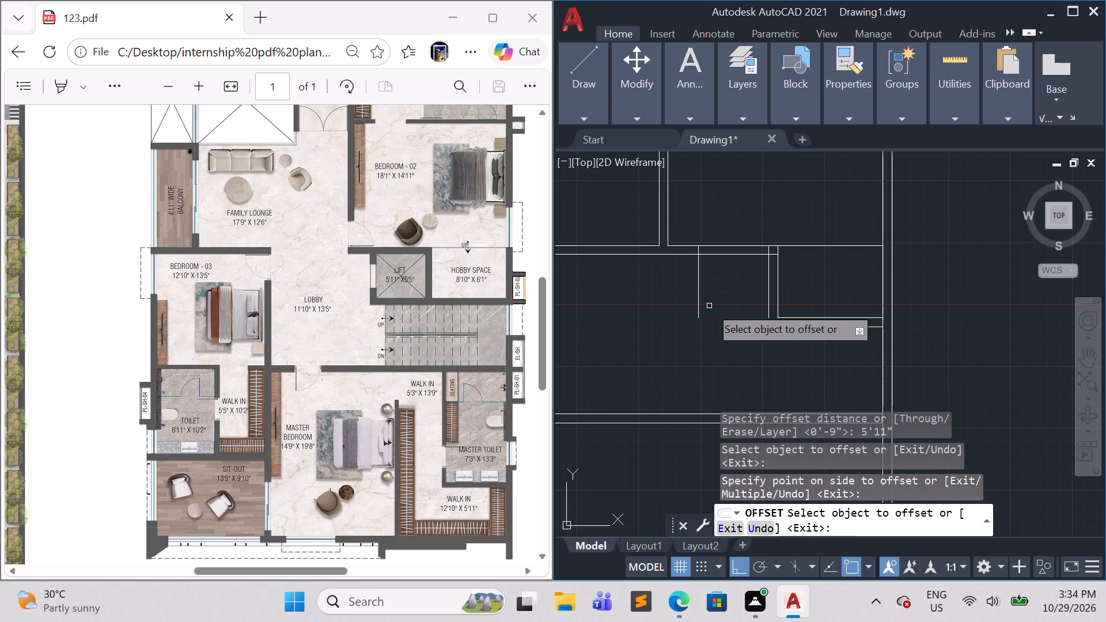
pyautogui.press('space')
# Offset the Lift's left inner line 9" to the left to form its outer wall.
pyautogui.press('space')
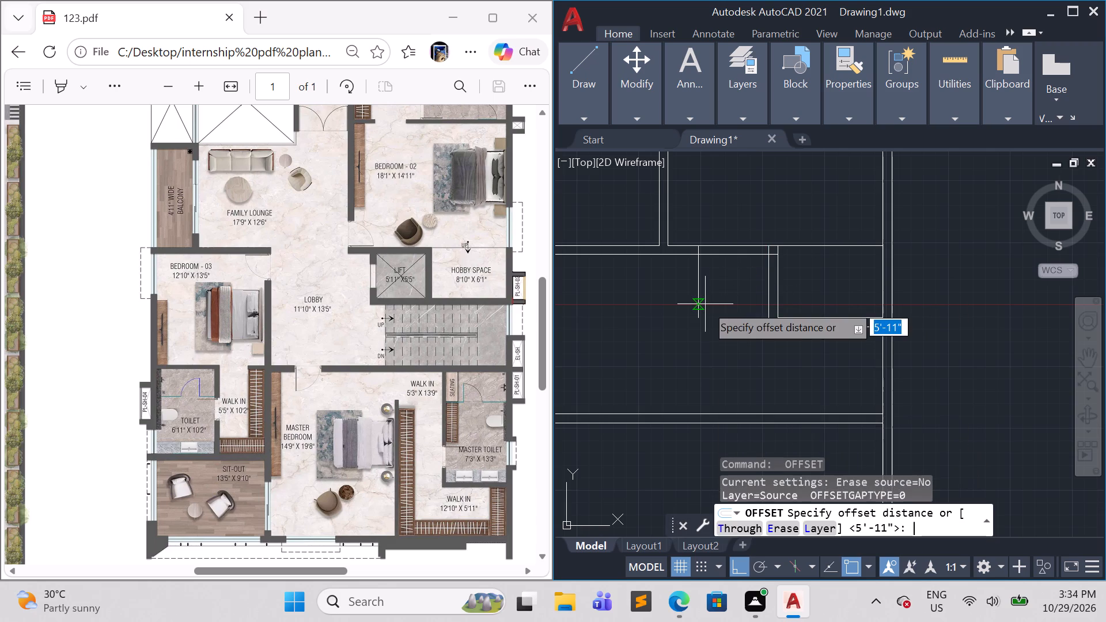
pyautogui.write('9"')
pyautogui.press('Return')
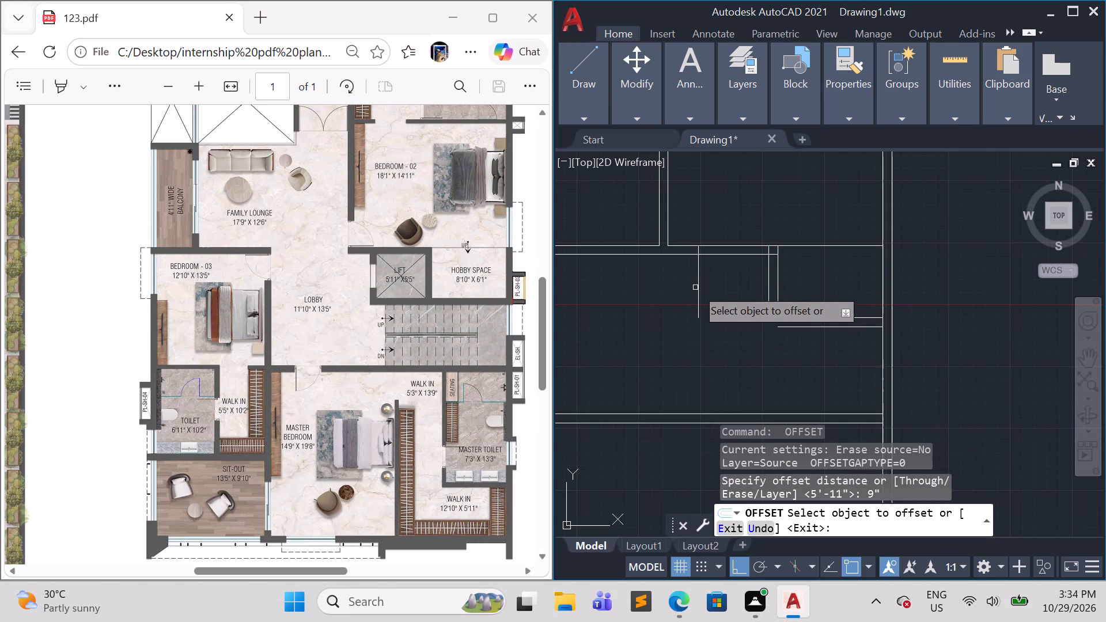
pyautogui.click(700, 274)
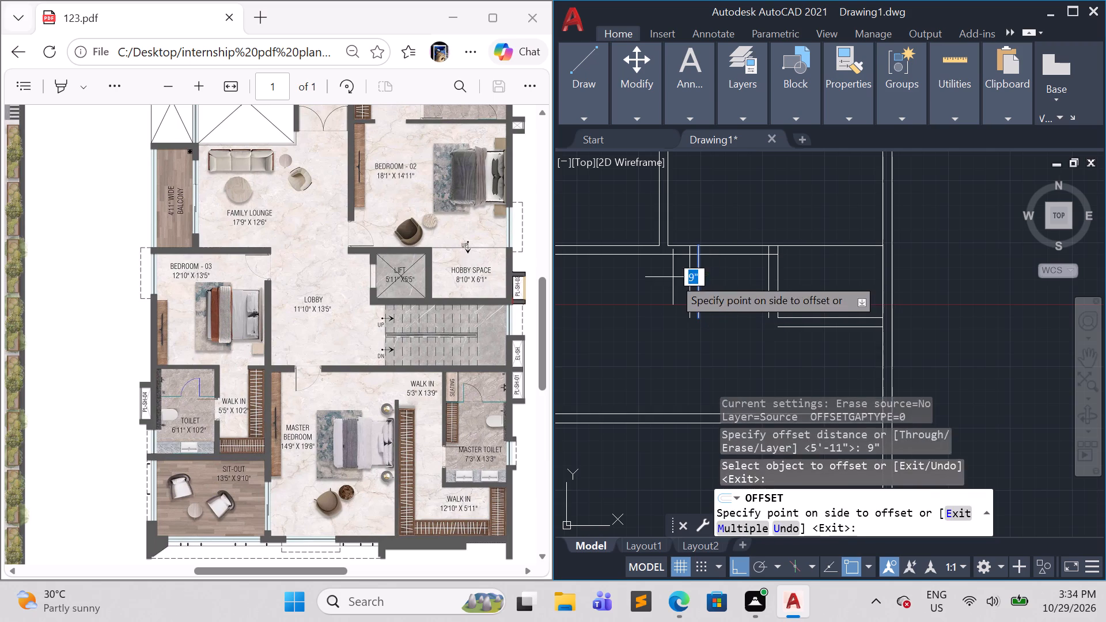
pyautogui.click(673, 277)
pyautogui.press('Escape')
pyautogui.press('Escape')
pyautogui.press('Escape')
pyautogui.press('Escape')
pyautogui.press('Escape')
pyautogui.press('Escape')
pyautogui.press('Escape')
pyautogui.press('Escape')
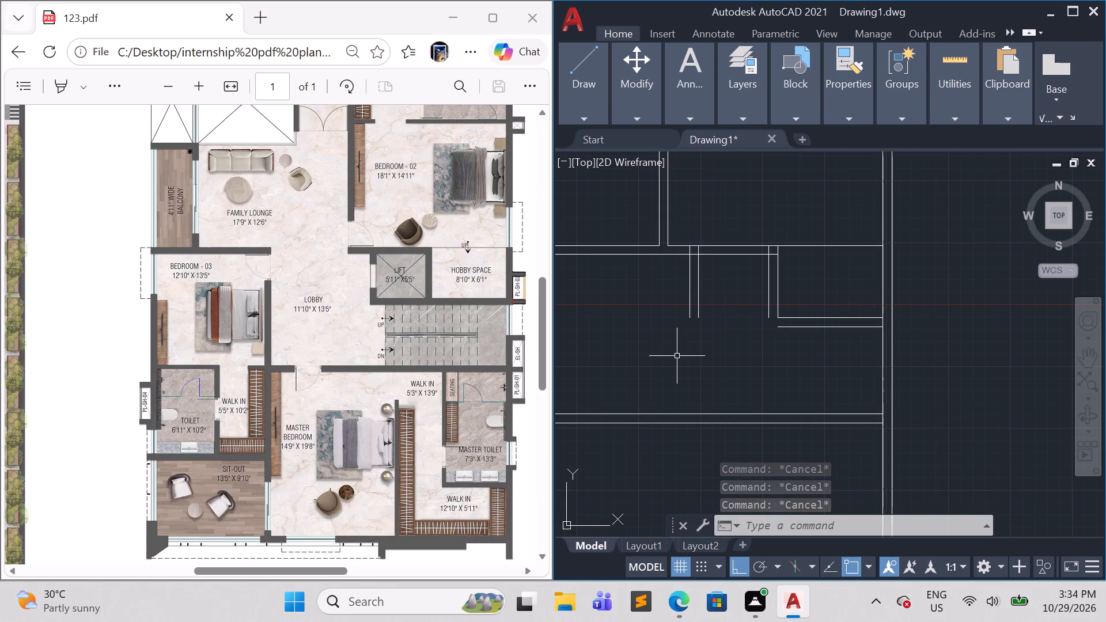
# Draw the Lift's outer and inner bottom wall lines, joining its left wall to the Hobby Space walls.
pyautogui.press('l')
pyautogui.press('Return')
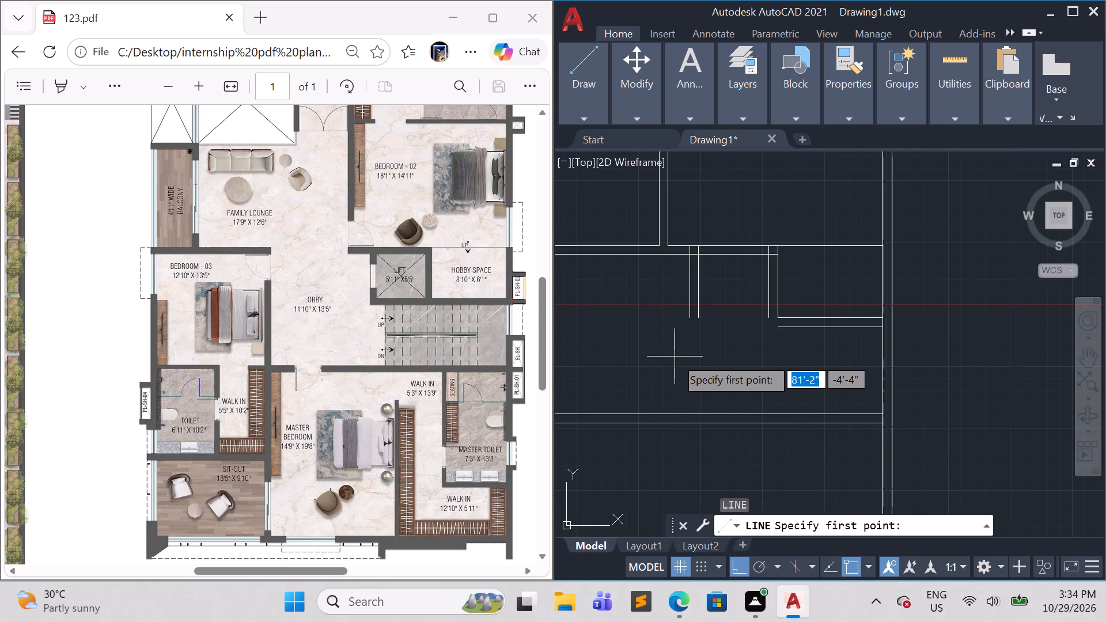
pyautogui.click(685, 321)
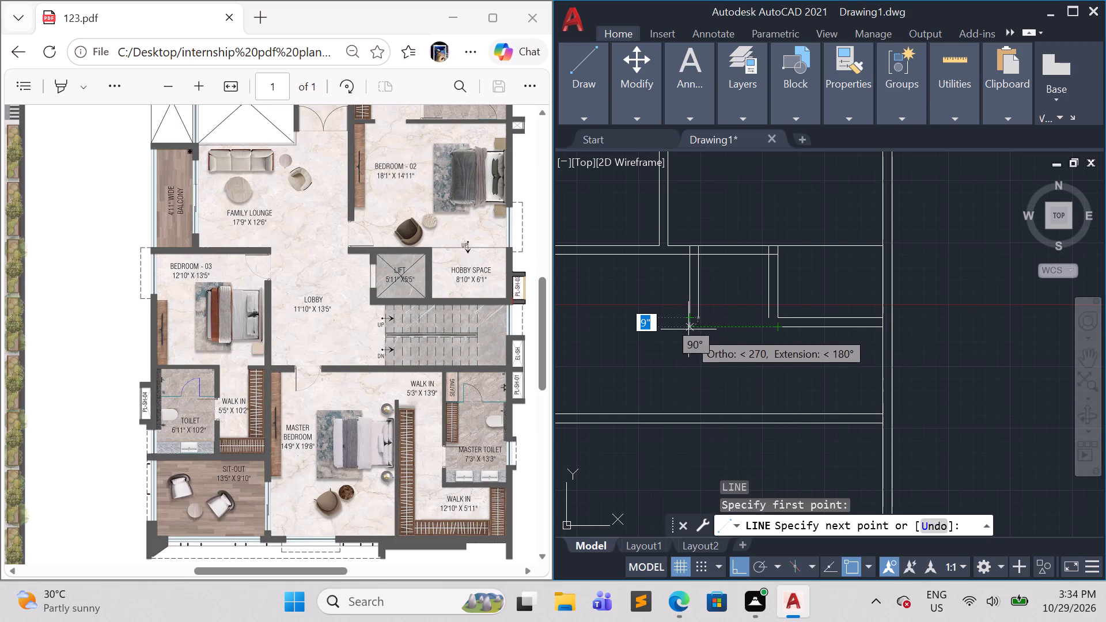
pyautogui.click(688, 329)
pyautogui.click(776, 329)
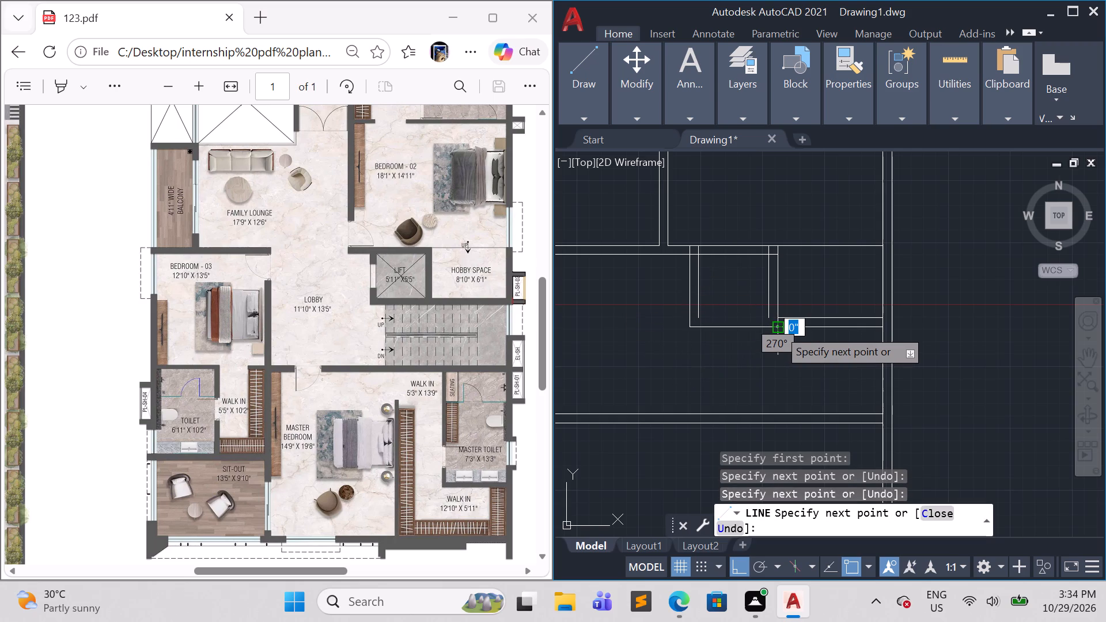
pyautogui.click(688, 328)
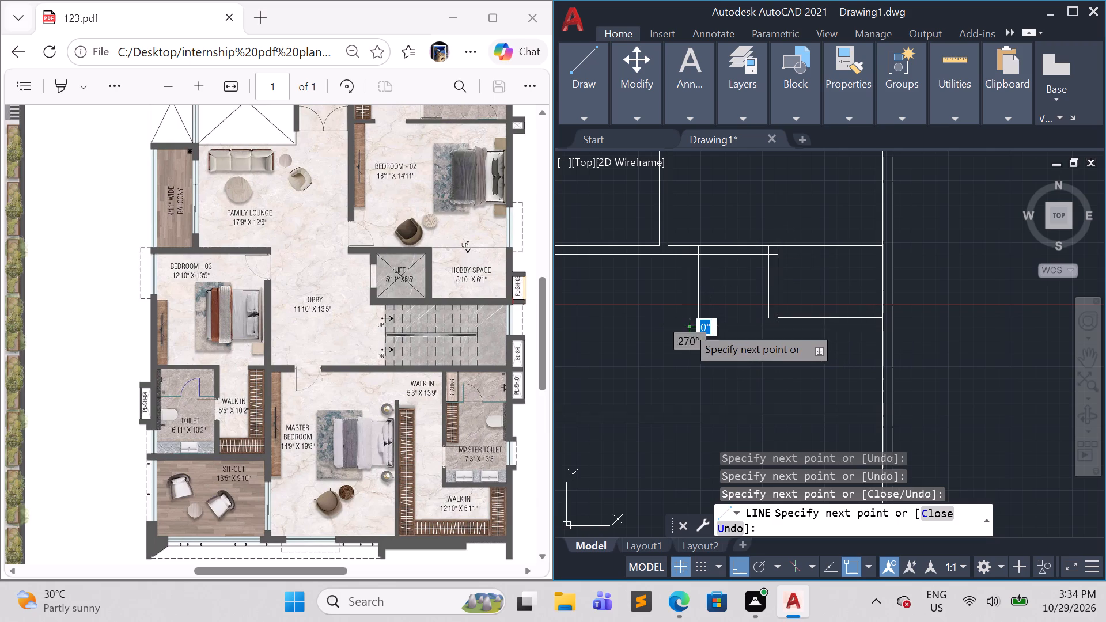
pyautogui.click(691, 251)
pyautogui.click(700, 252)
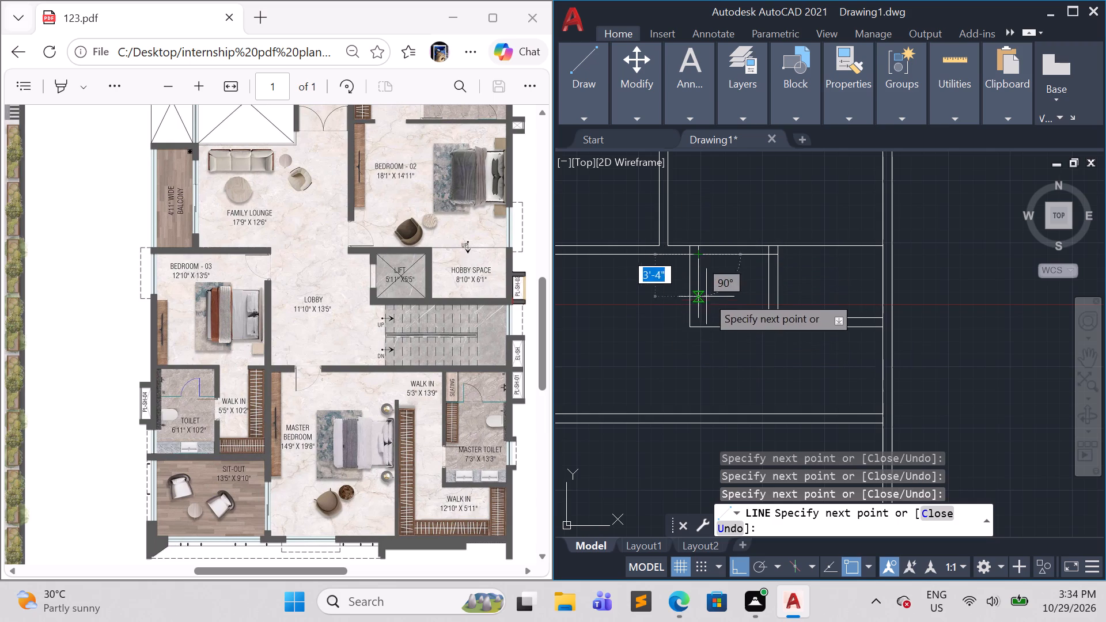
pyautogui.click(702, 314)
pyautogui.click(764, 317)
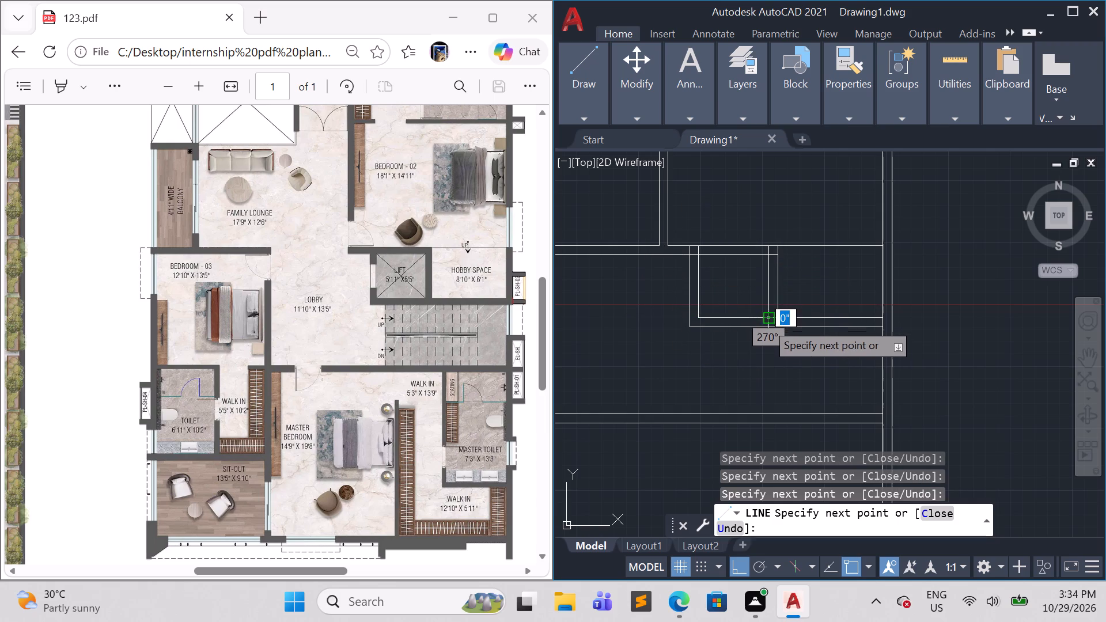
pyautogui.press('Escape')
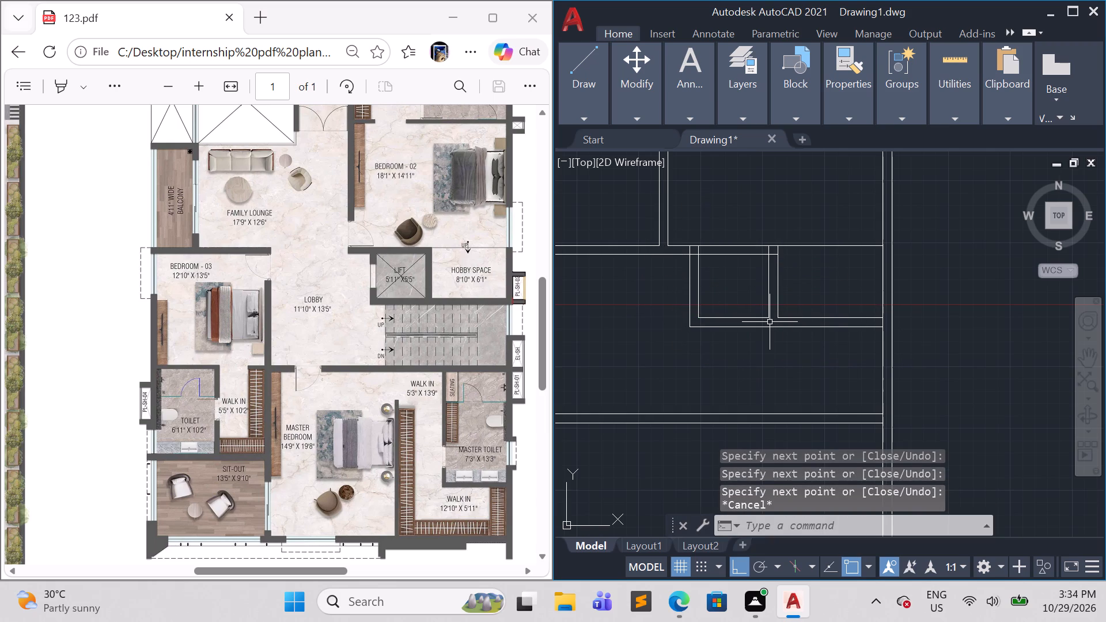
# Trim the overlapping line segments where the Lift and Hobby Space side walls meet the upper wall.
pyautogui.write('tr')
pyautogui.press('Return')
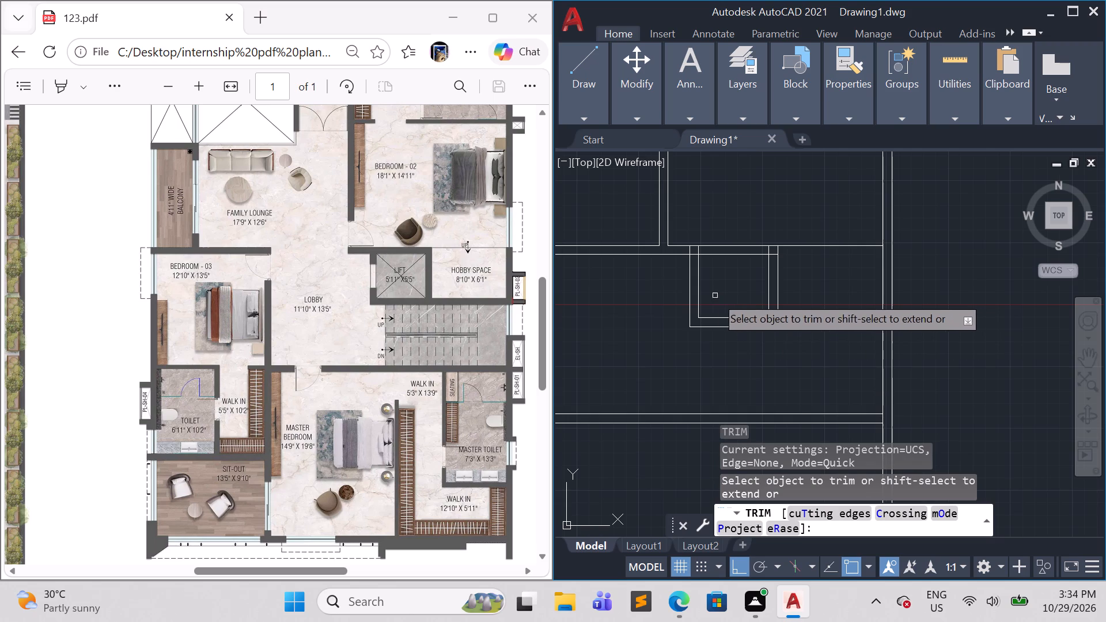
pyautogui.scroll(3, 687, 248)
pyautogui.moveTo(657, 252); pyautogui.dragTo(749, 256)
pyautogui.moveTo(720, 257); pyautogui.dragTo(710, 295)
pyautogui.scroll(-4, 731, 285)
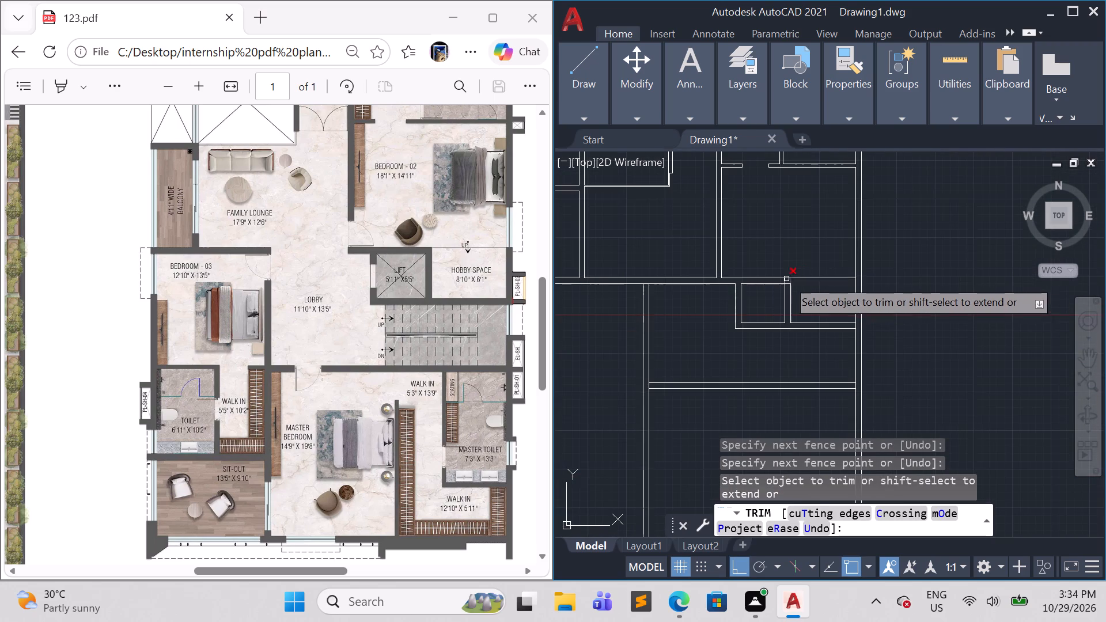
pyautogui.scroll(4, 783, 280)
pyautogui.moveTo(772, 287); pyautogui.dragTo(813, 320)
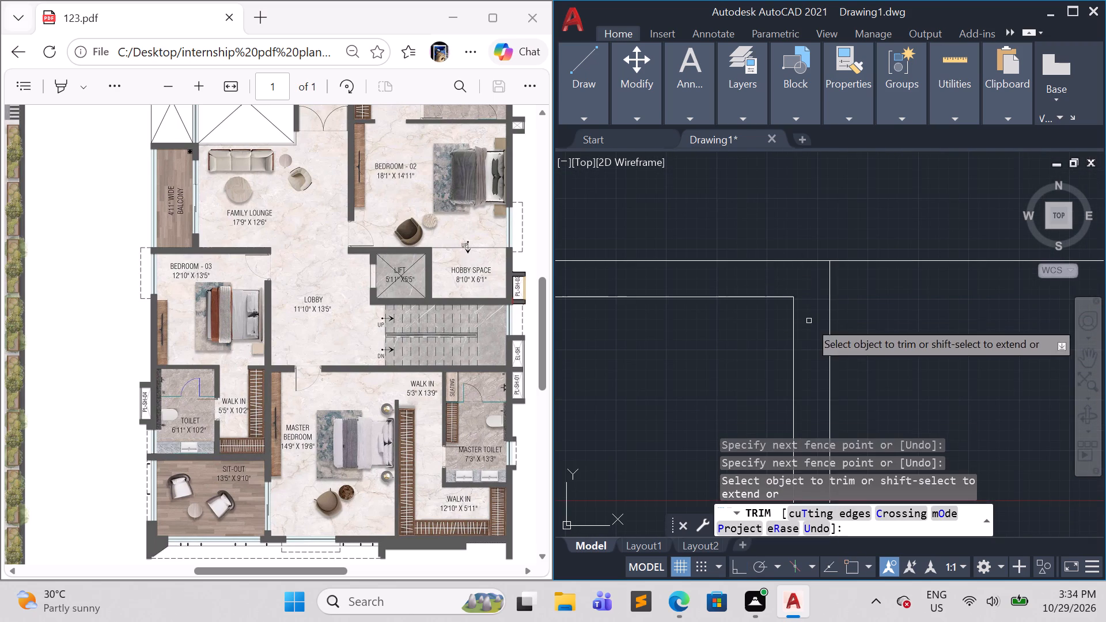
pyautogui.scroll(-4, 808, 320)
pyautogui.moveTo(836, 353); pyautogui.dragTo(825, 288, button='middle')
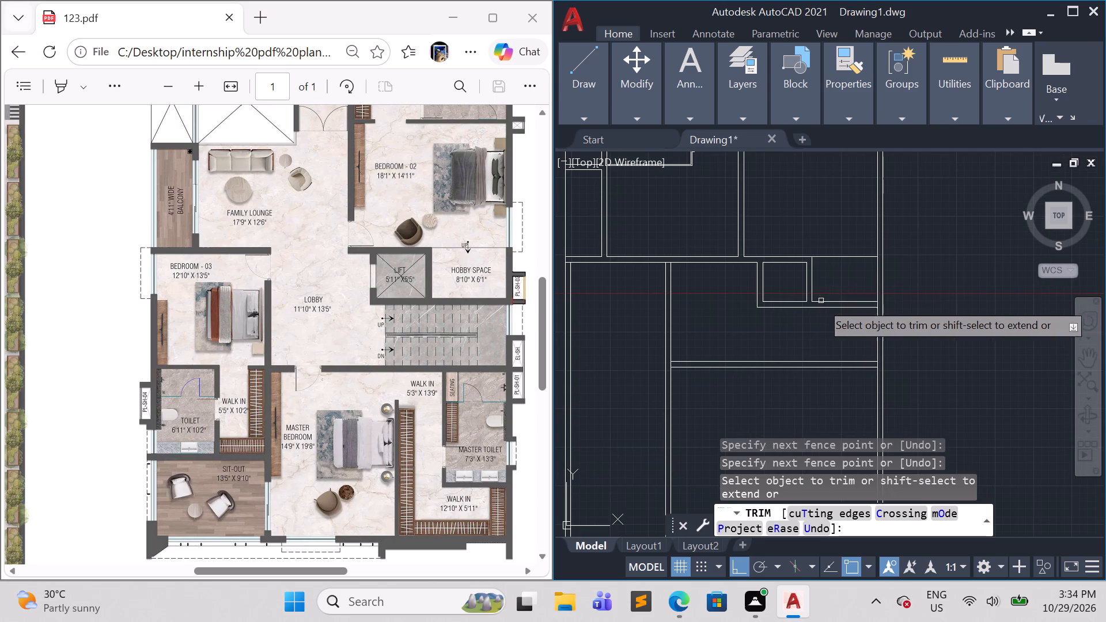
pyautogui.scroll(3, 794, 320)
pyautogui.scroll(-2, 824, 298)
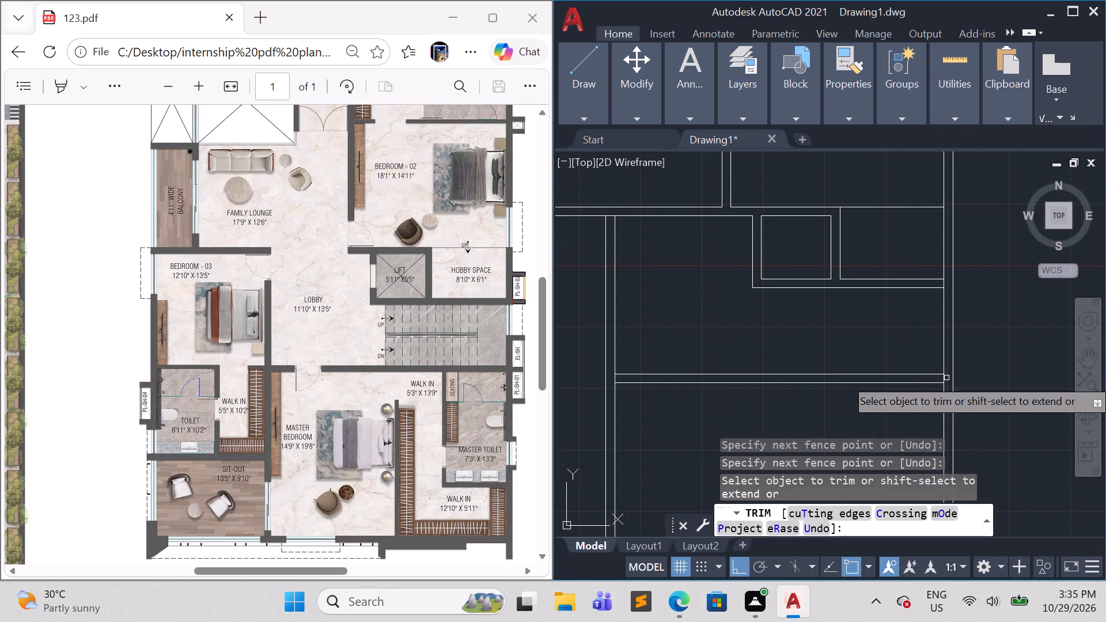
# Trim the wall lines crossing the ends of the Lobby's bottom wall at the right outer wall and the Bedroom-03 wall.
pyautogui.scroll(3, 946, 378)
pyautogui.moveTo(946, 378); pyautogui.dragTo(899, 384)
pyautogui.scroll(-4, 894, 382)
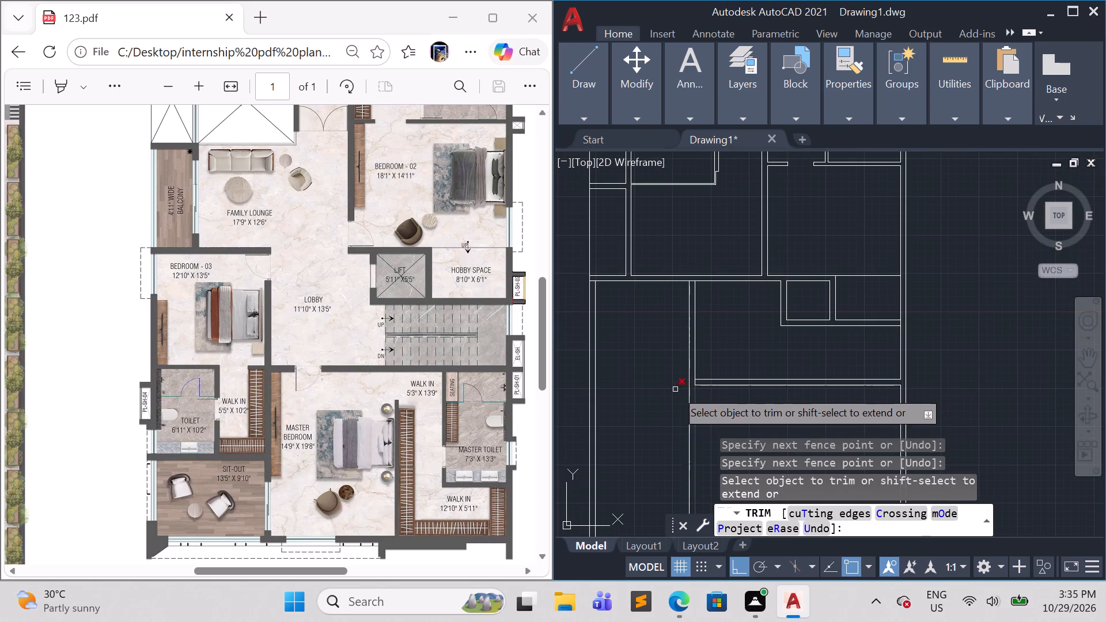
pyautogui.scroll(3, 671, 386)
pyautogui.moveTo(755, 375); pyautogui.dragTo(789, 385)
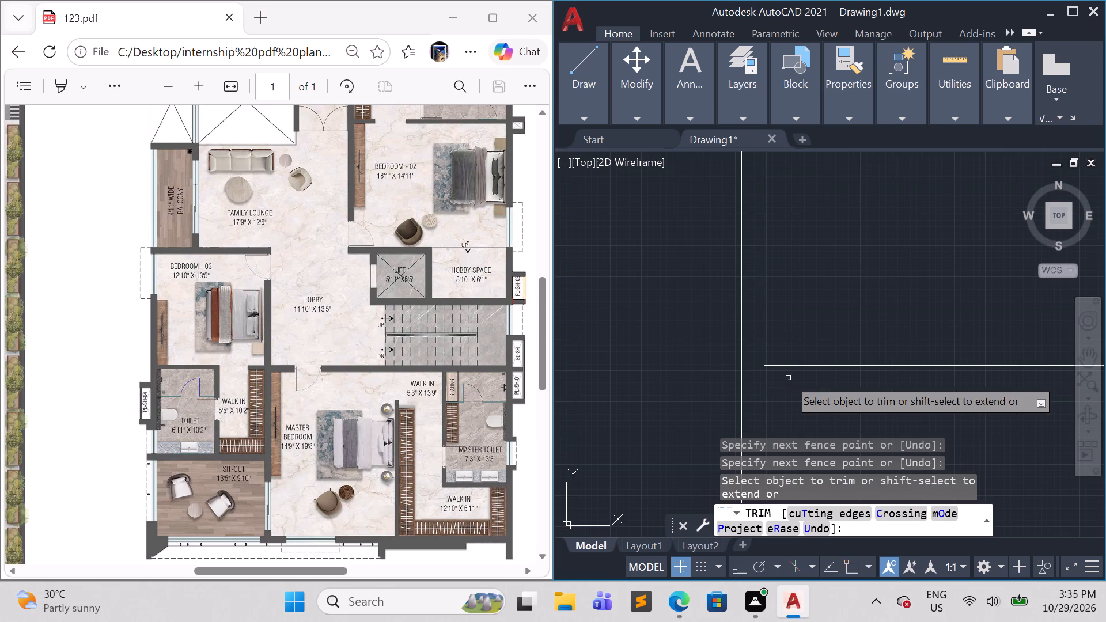
pyautogui.scroll(-4, 774, 377)
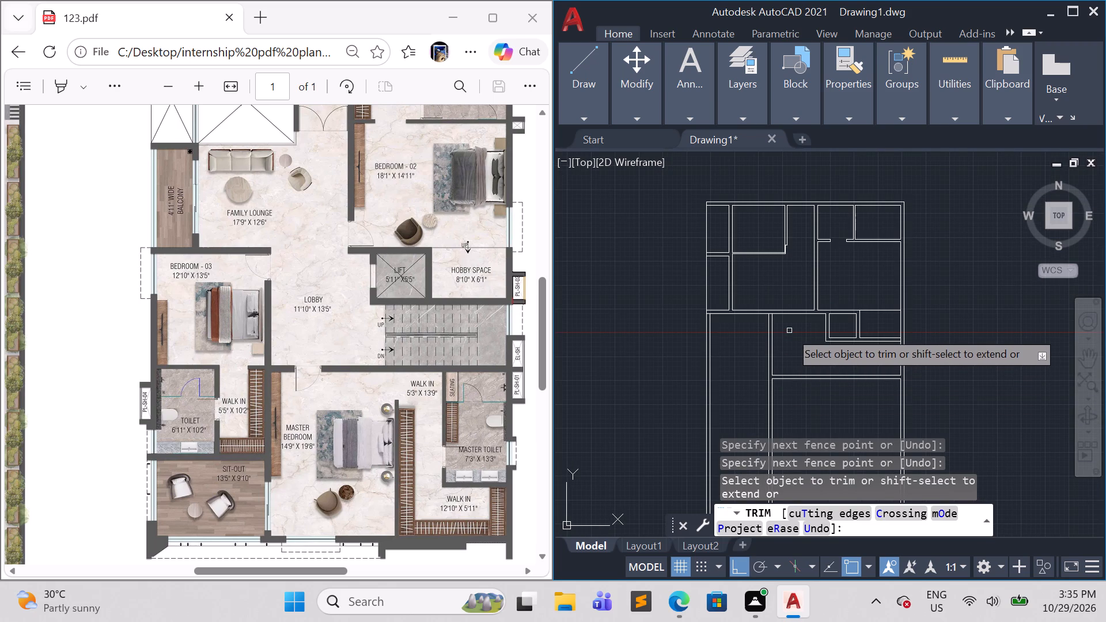
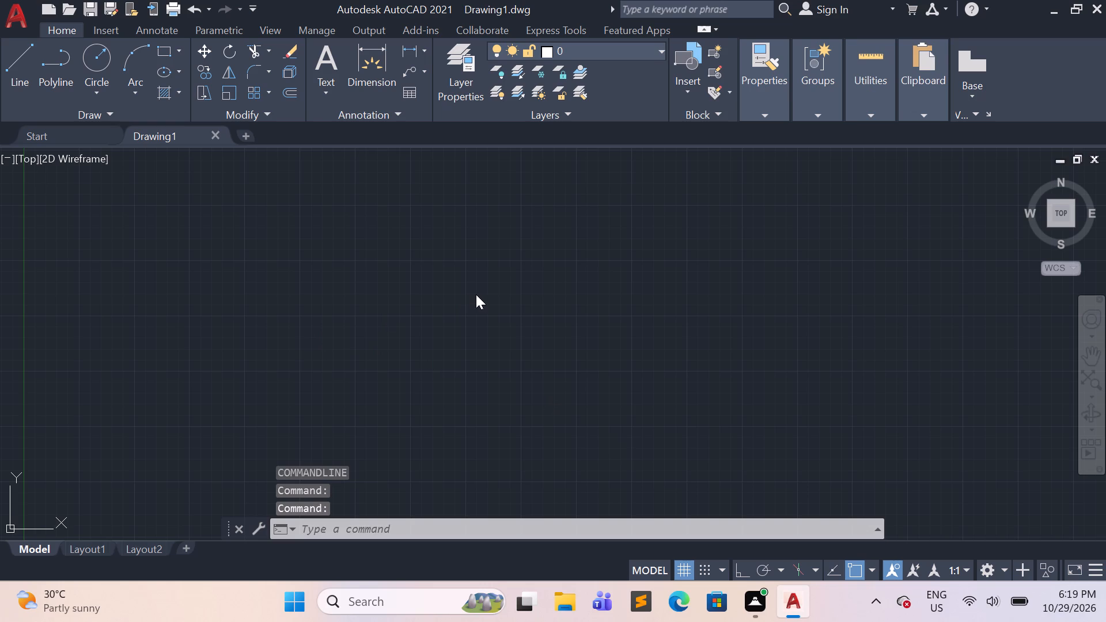
# Open the existing drawing plan7 from the Documents folder.
pyautogui.click(69, 8)
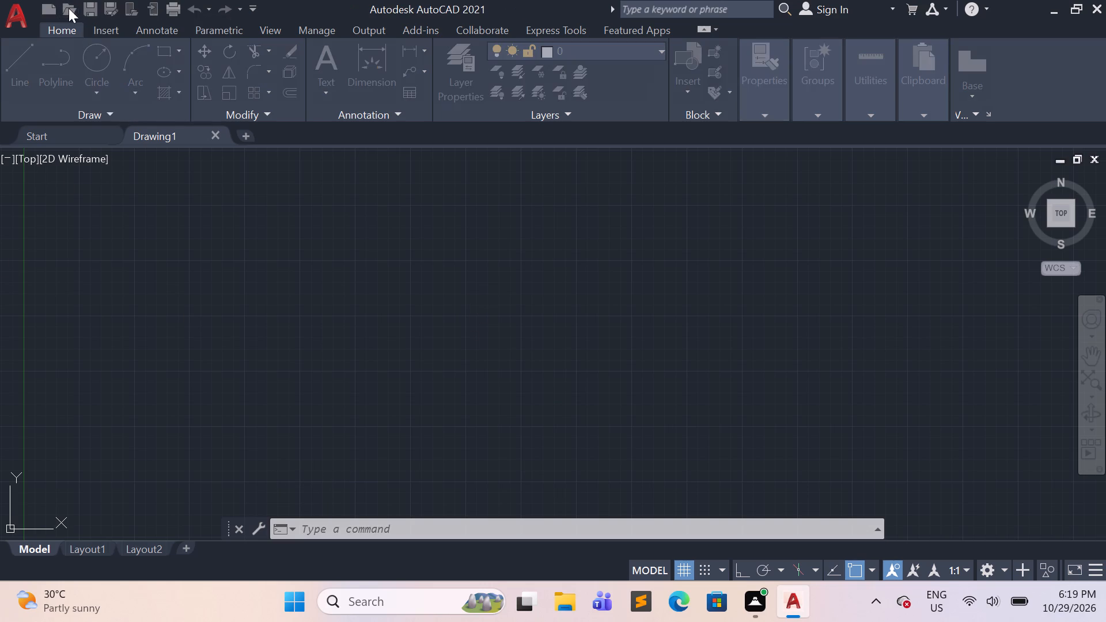
pyautogui.scroll(-4, 448, 331)
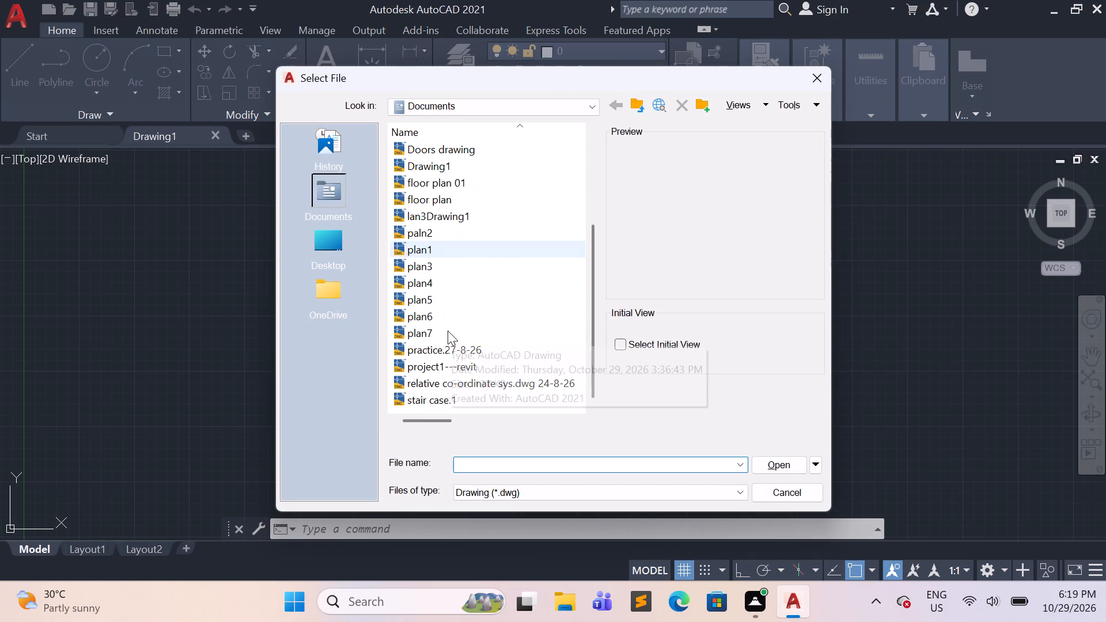
pyautogui.moveTo(456, 333); pyautogui.dragTo(450, 333)
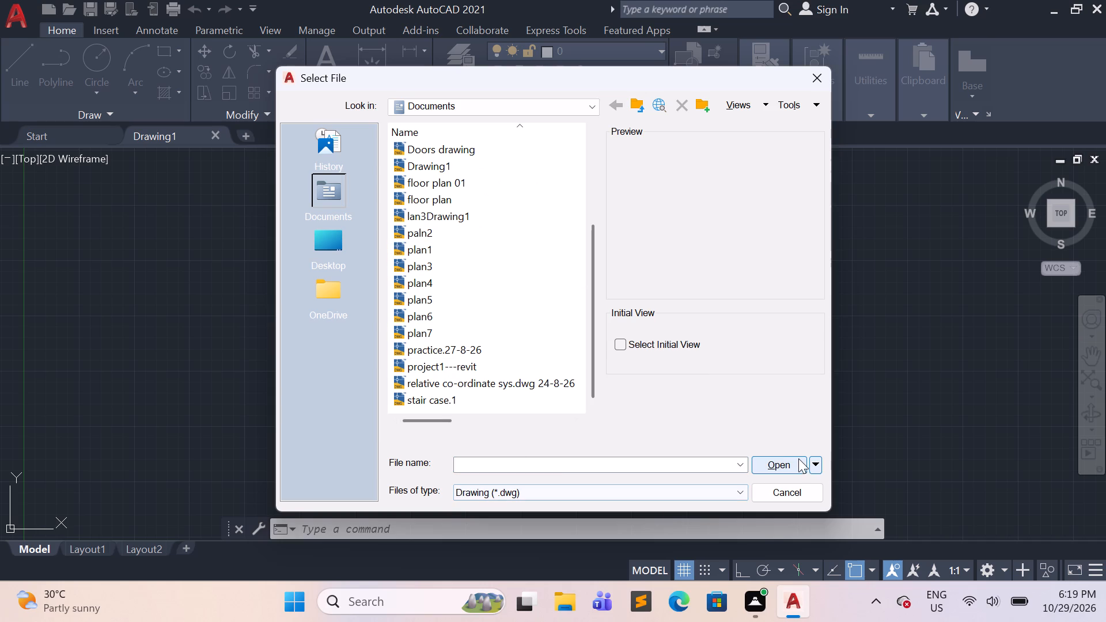
pyautogui.click(498, 337)
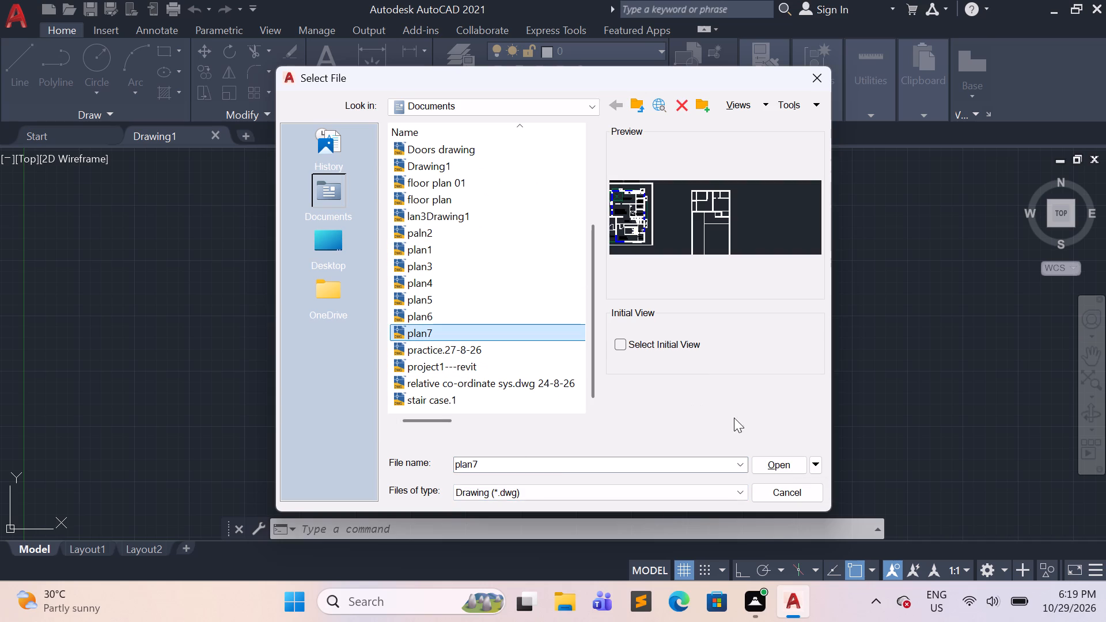
pyautogui.click(767, 468)
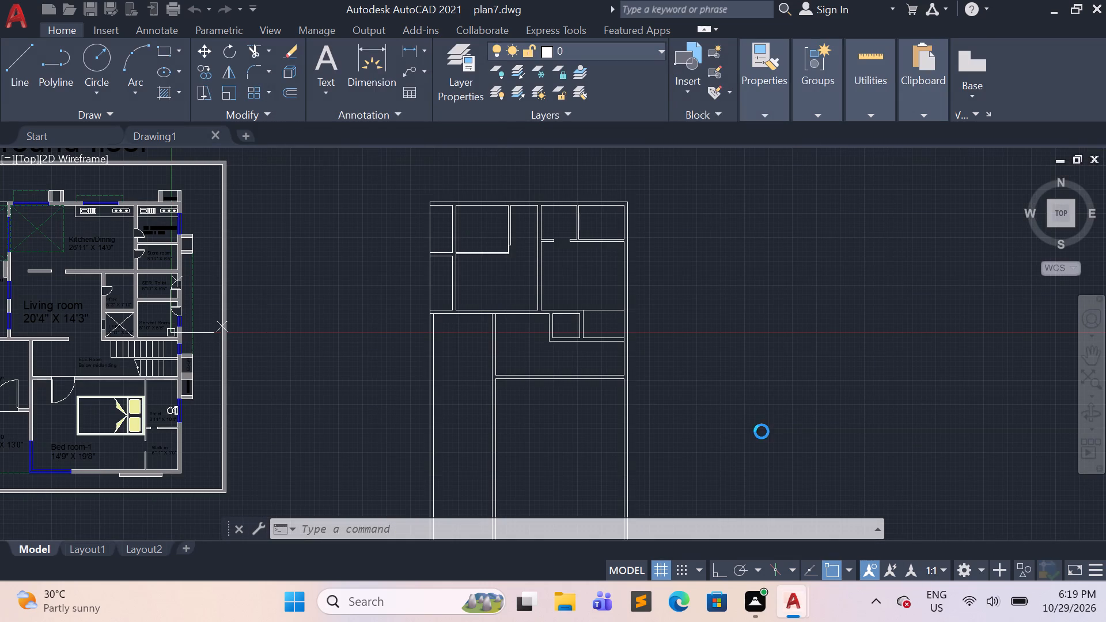